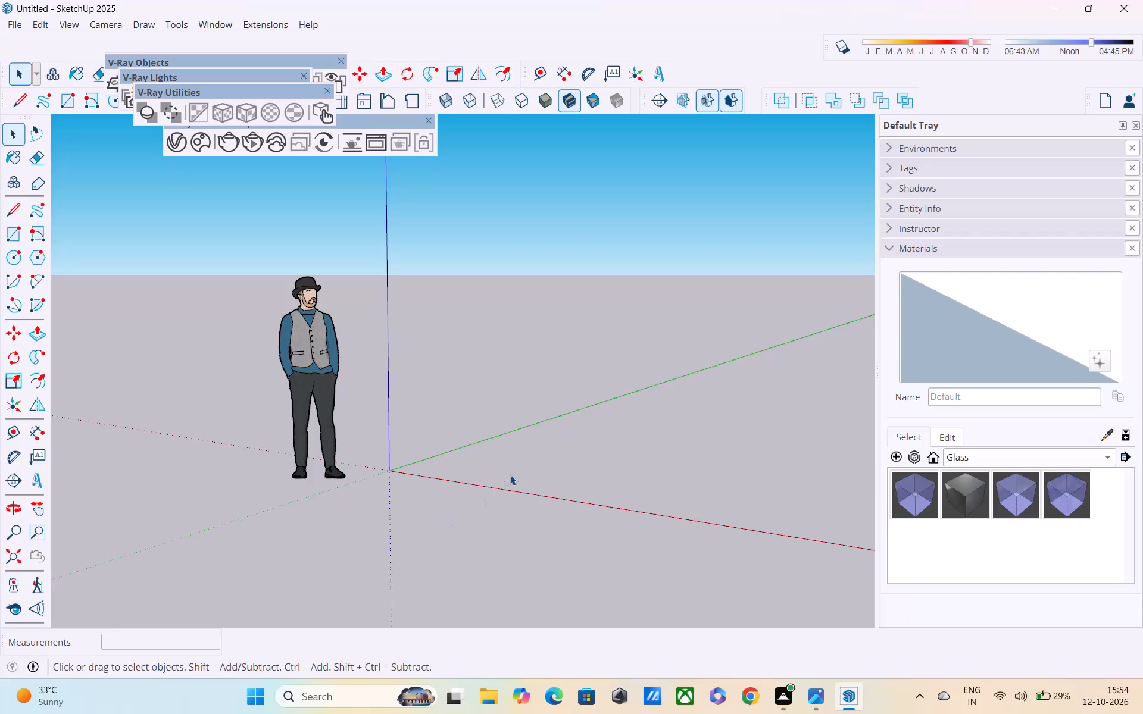
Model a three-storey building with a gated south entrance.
Dock the four floating V-Ray toolbars (main V-Ray, Objects, Lights and Utilities) in the tool rows above the model.
{"action": "middle_click_drag", "start_coordinate": [510, 475], "coordinate": [137, 493], "text": "shift"}
{"action": "scroll", "coordinate": [142, 489], "scroll_direction": "down", "scroll_amount": 4}
{"action": "middle_click_drag", "start_coordinate": [208, 480], "coordinate": [70, 568]}
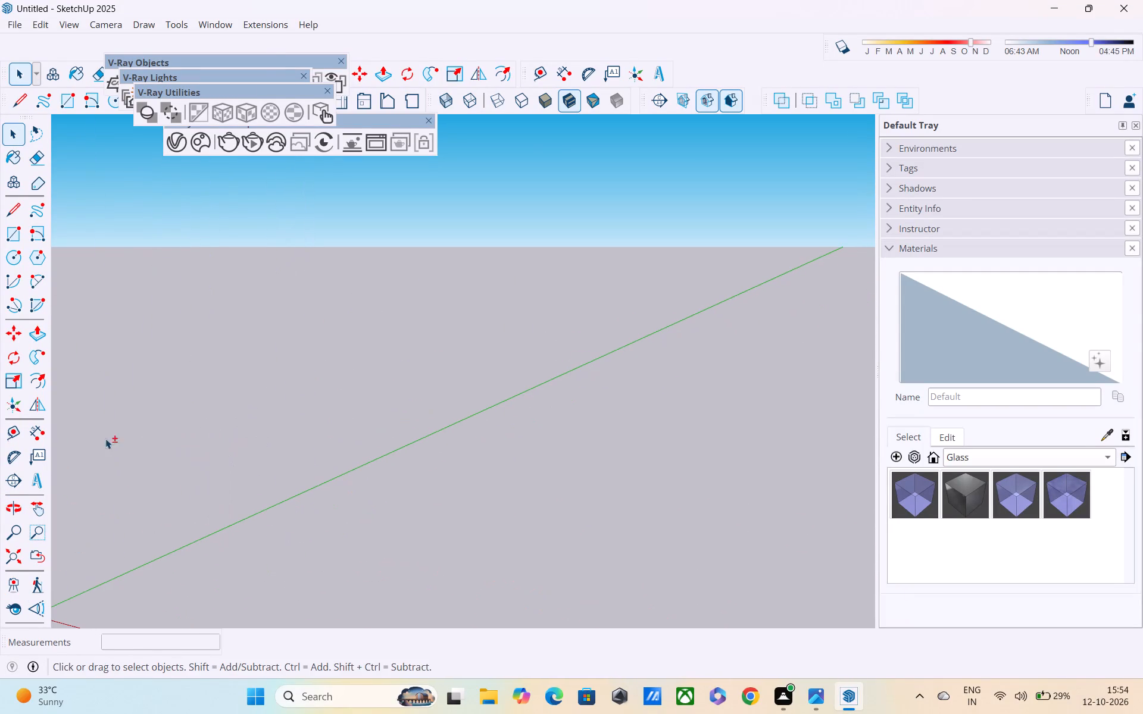
{"action": "left_click_drag", "start_coordinate": [403, 123], "coordinate": [801, 69], "text": "shift"}
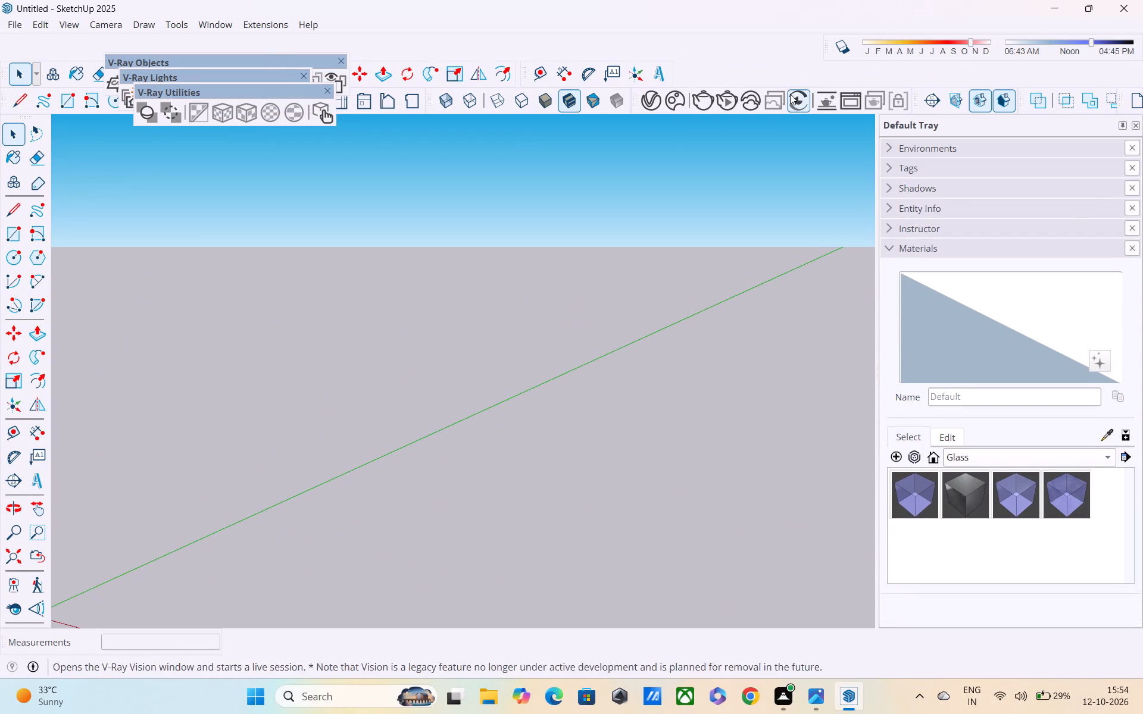
{"action": "key", "text": "ctrl+z"}
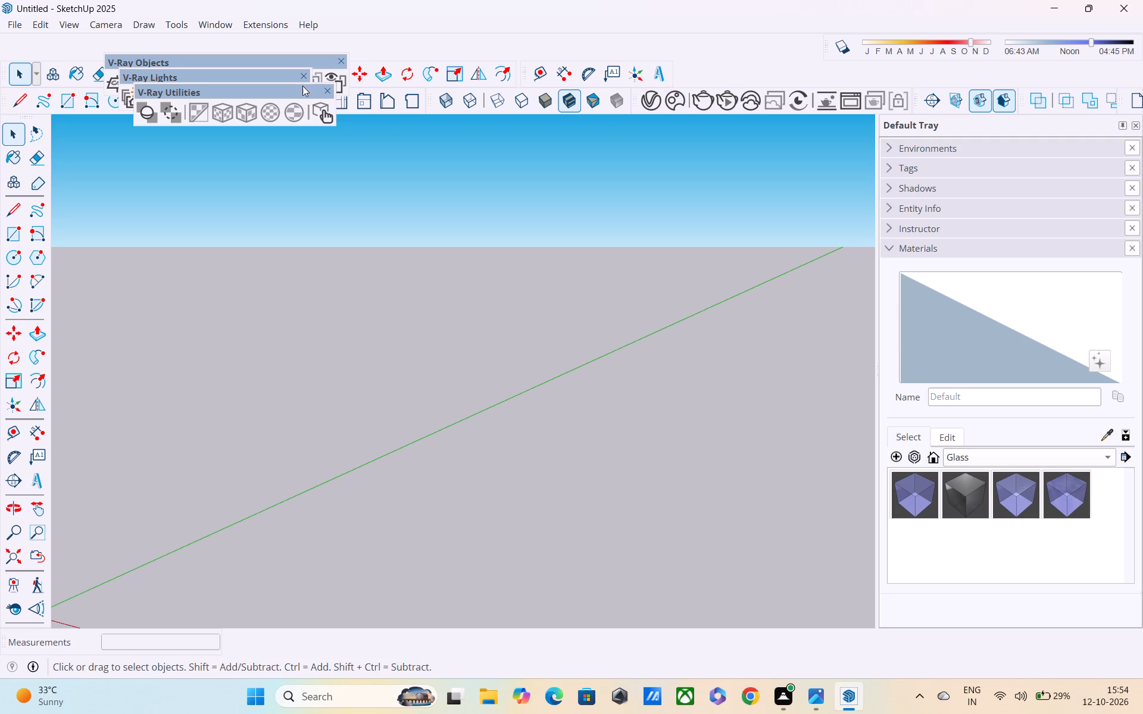
{"action": "left_click_drag", "start_coordinate": [280, 59], "coordinate": [533, 45]}
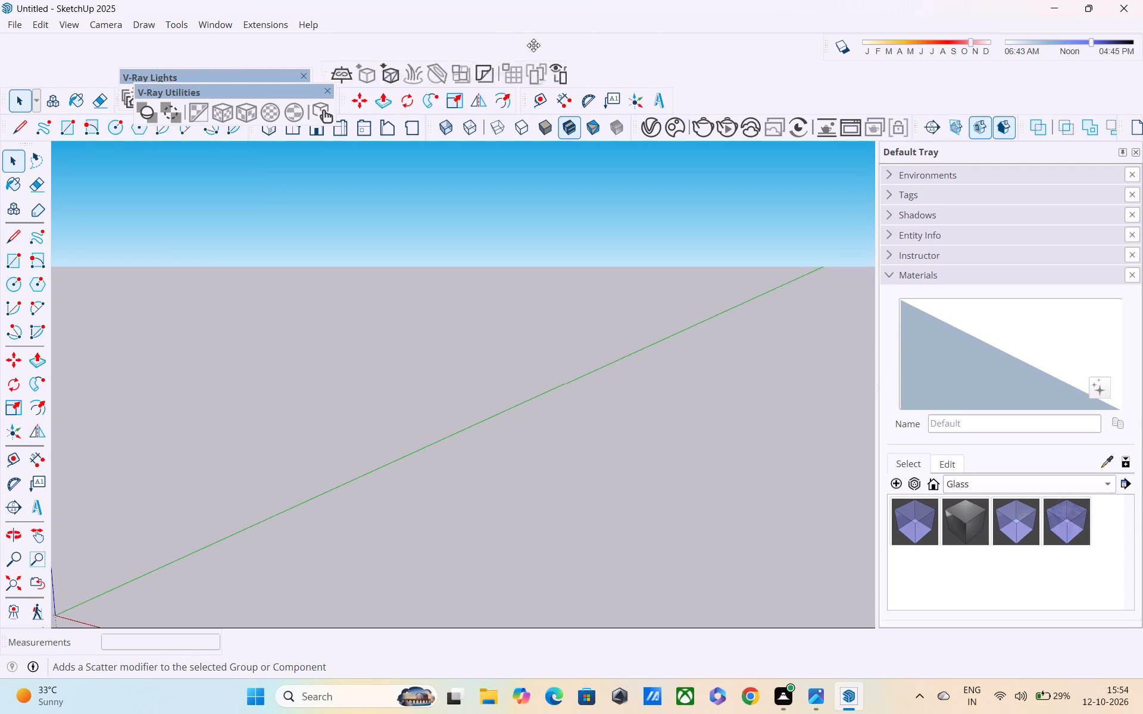
{"action": "left_click_drag", "start_coordinate": [533, 45], "coordinate": [755, 42]}
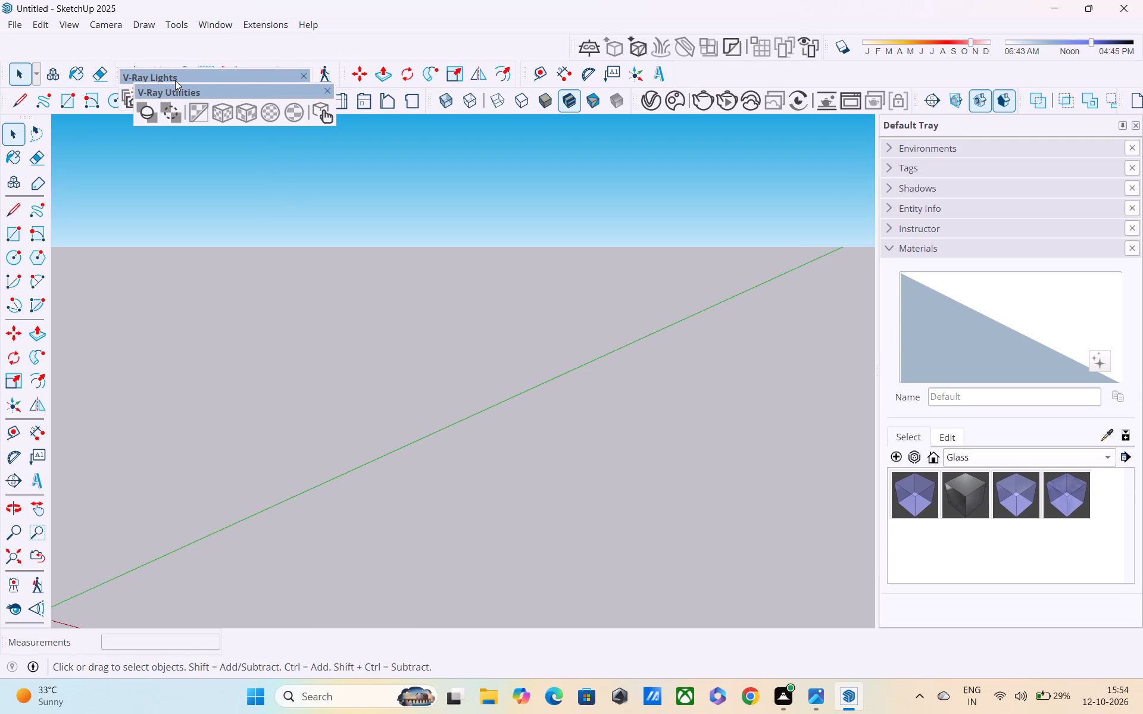
{"action": "left_click_drag", "start_coordinate": [176, 78], "coordinate": [335, 52]}
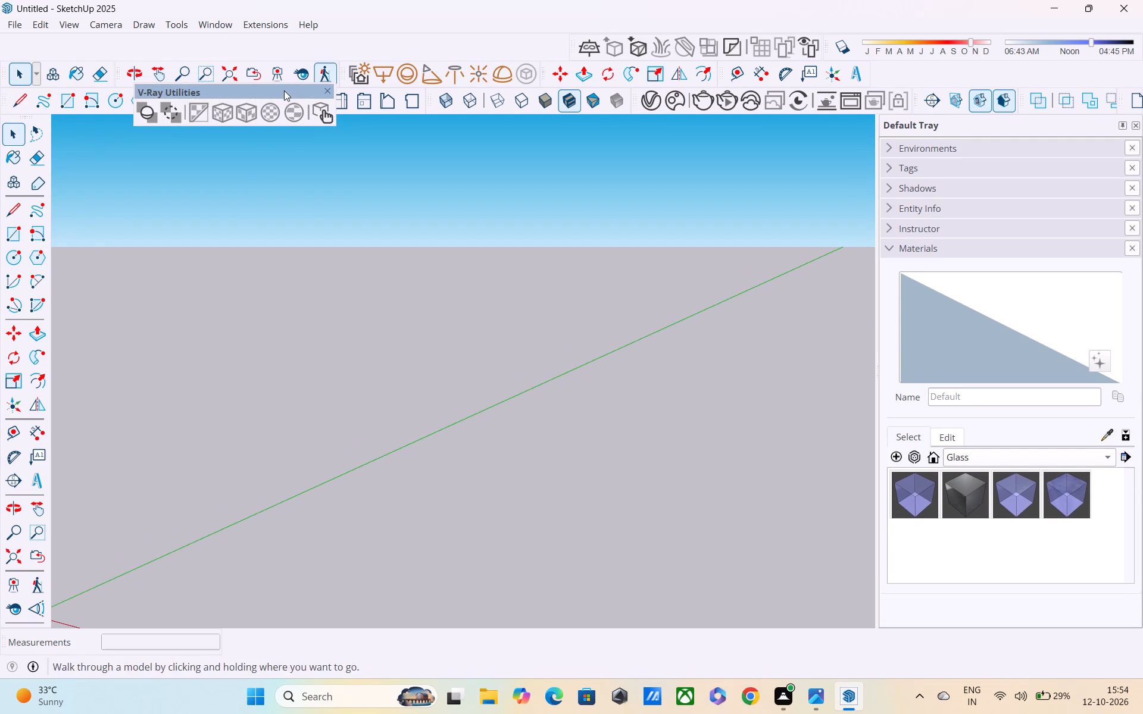
{"action": "left_click_drag", "start_coordinate": [284, 90], "coordinate": [345, 39]}
{"action": "scroll", "coordinate": [324, 123], "scroll_direction": "down", "scroll_amount": 2}
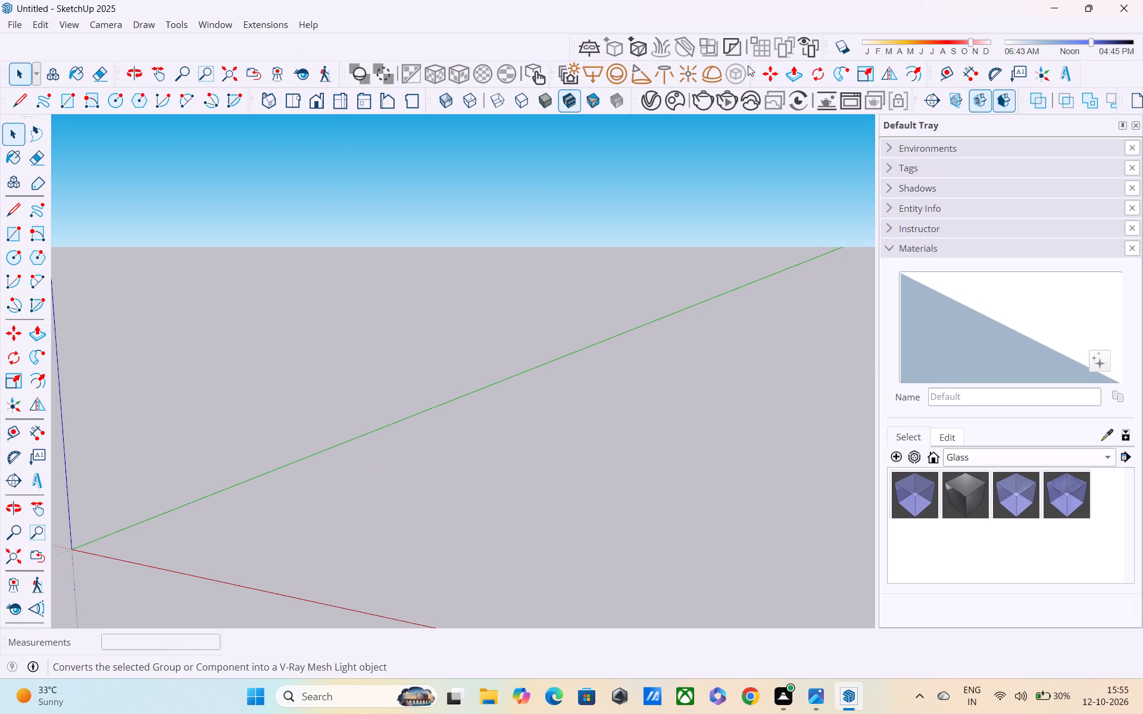
Reposition the docked editing tools (Move, Push/Pull, Rotate, Scale) between the camera tools and the V-Ray Utilities.
{"action": "left_click_drag", "start_coordinate": [749, 69], "coordinate": [518, 77]}
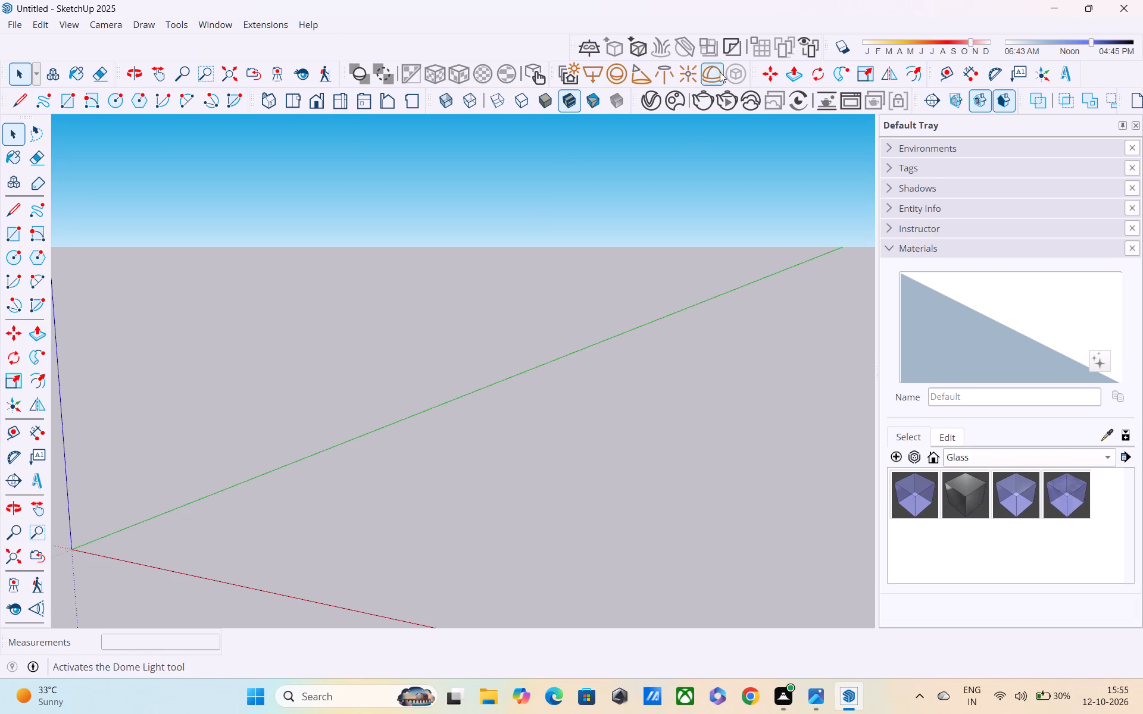
{"action": "left_click_drag", "start_coordinate": [753, 76], "coordinate": [404, 92]}
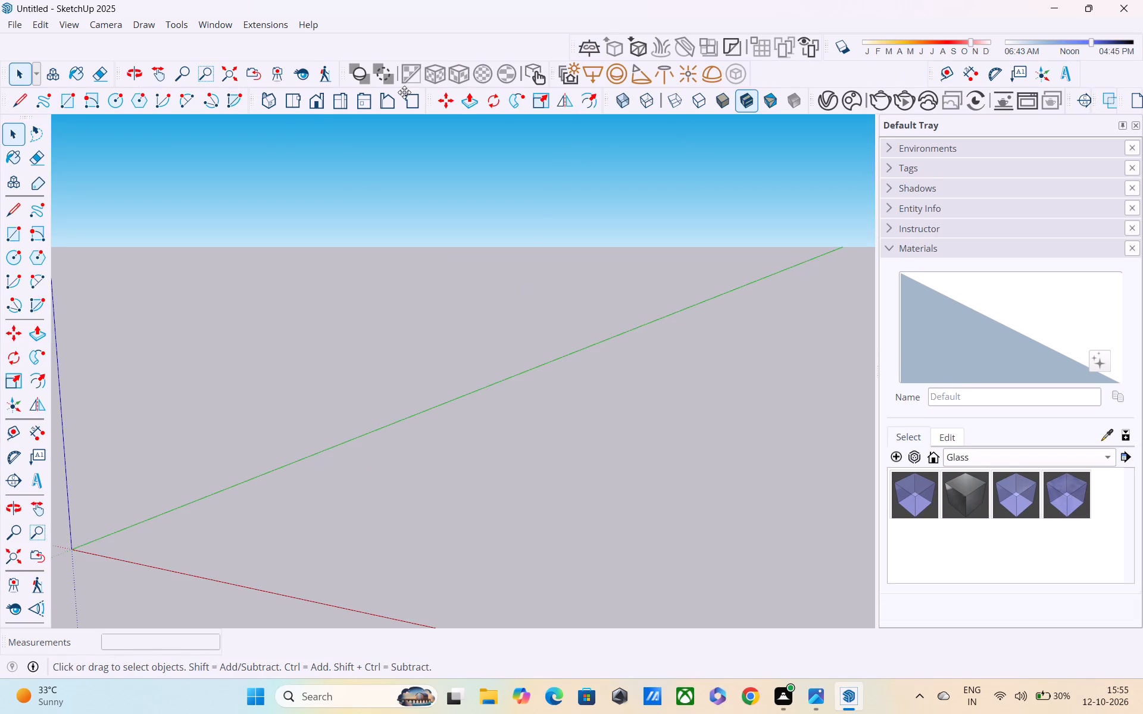
{"action": "left_click_drag", "start_coordinate": [404, 92], "coordinate": [335, 65]}
{"action": "scroll", "coordinate": [339, 67], "scroll_direction": "down", "scroll_amount": 3}
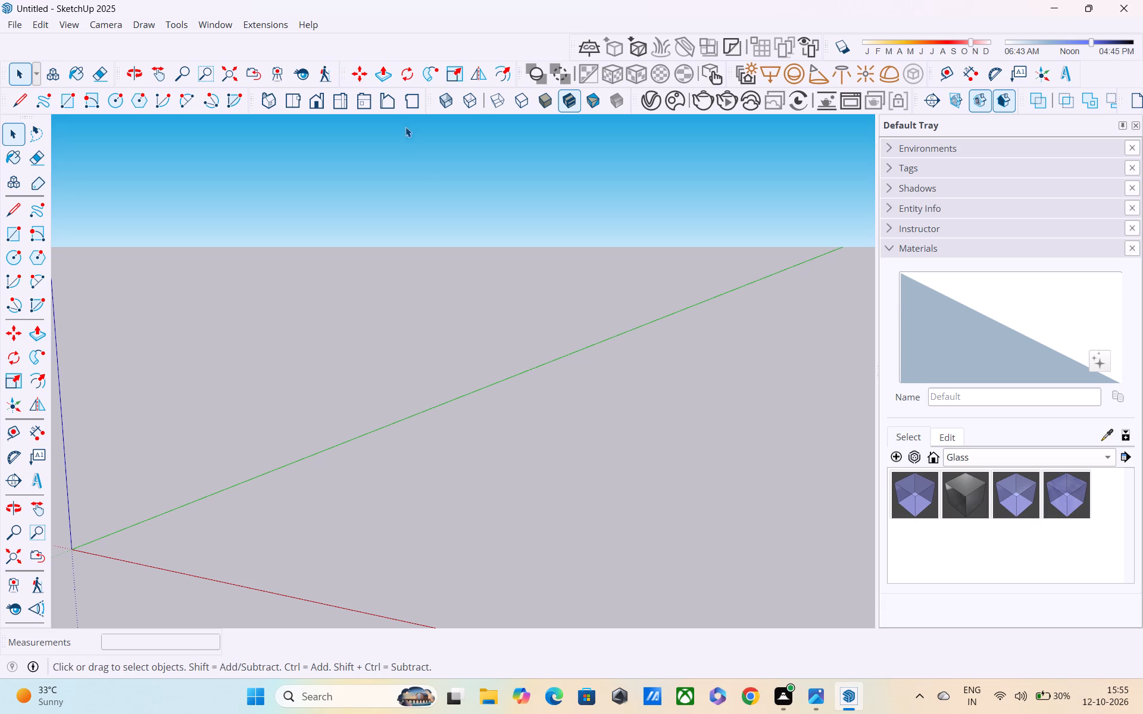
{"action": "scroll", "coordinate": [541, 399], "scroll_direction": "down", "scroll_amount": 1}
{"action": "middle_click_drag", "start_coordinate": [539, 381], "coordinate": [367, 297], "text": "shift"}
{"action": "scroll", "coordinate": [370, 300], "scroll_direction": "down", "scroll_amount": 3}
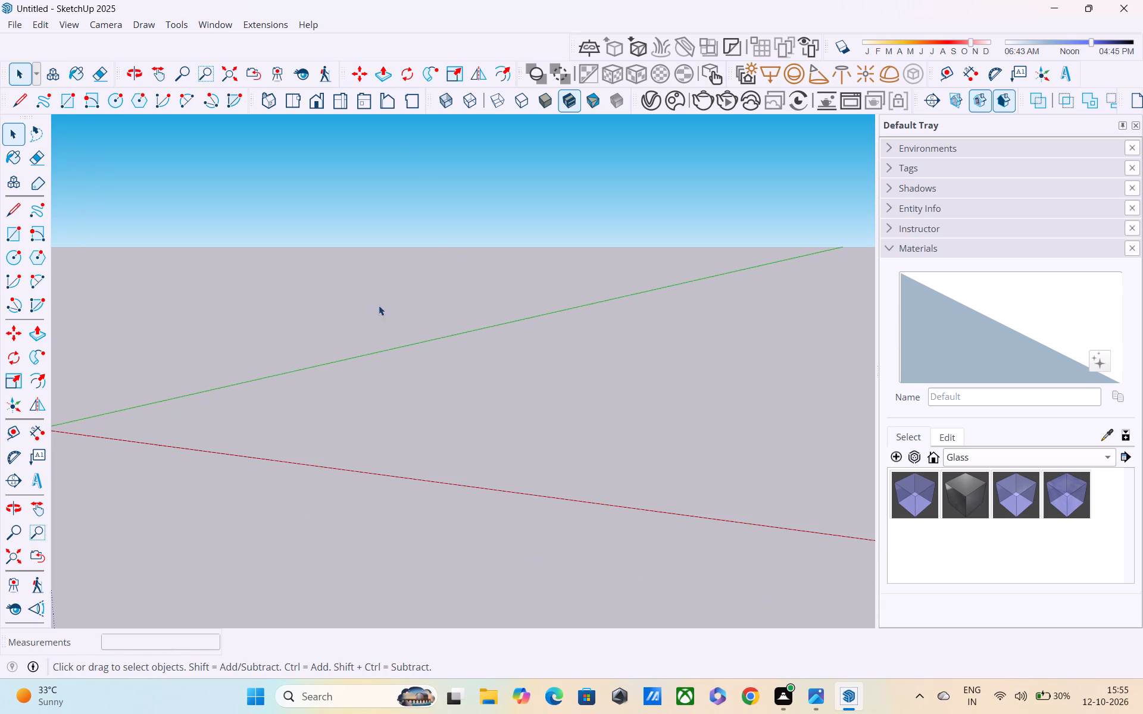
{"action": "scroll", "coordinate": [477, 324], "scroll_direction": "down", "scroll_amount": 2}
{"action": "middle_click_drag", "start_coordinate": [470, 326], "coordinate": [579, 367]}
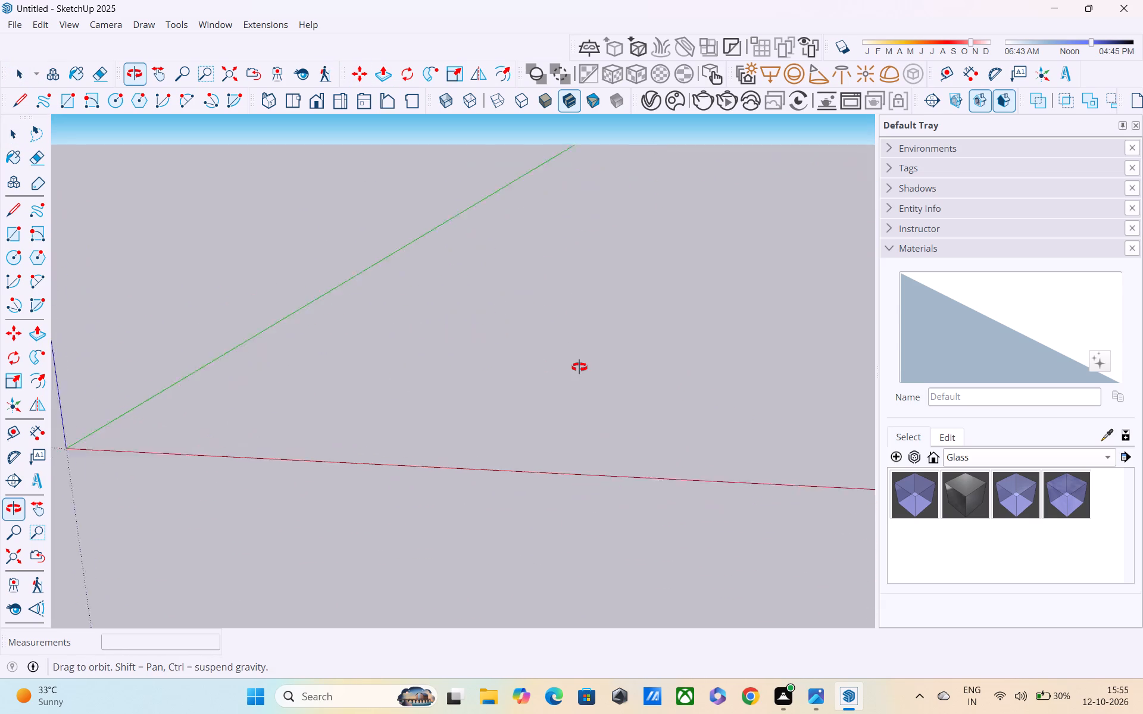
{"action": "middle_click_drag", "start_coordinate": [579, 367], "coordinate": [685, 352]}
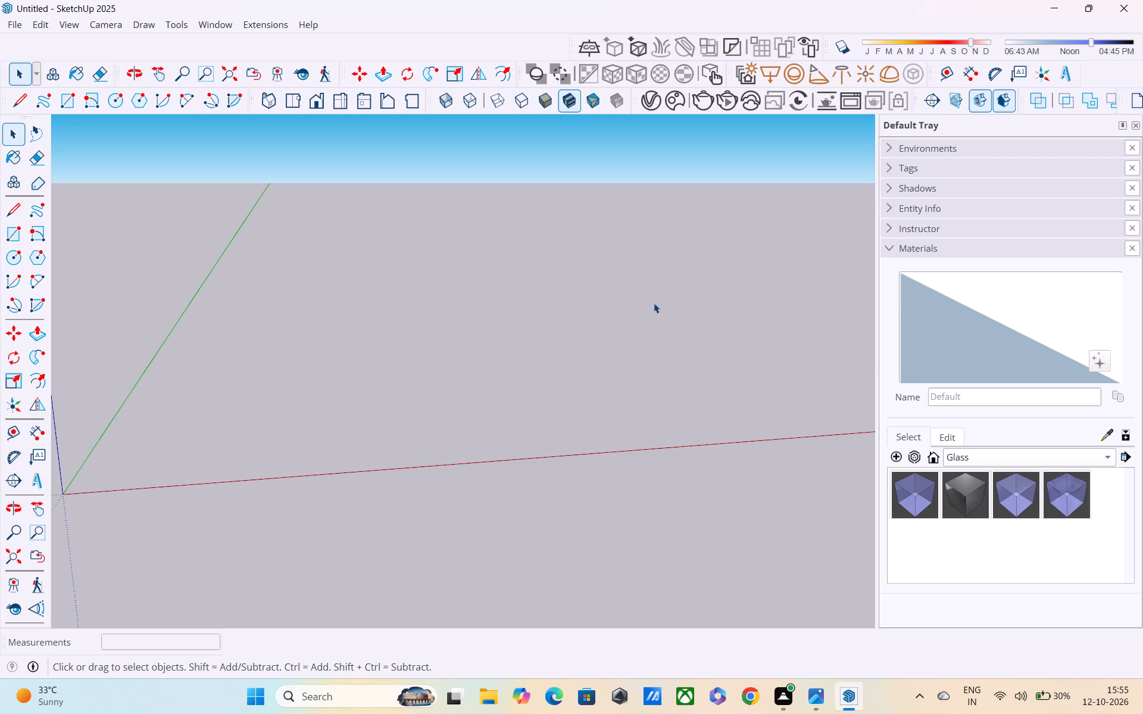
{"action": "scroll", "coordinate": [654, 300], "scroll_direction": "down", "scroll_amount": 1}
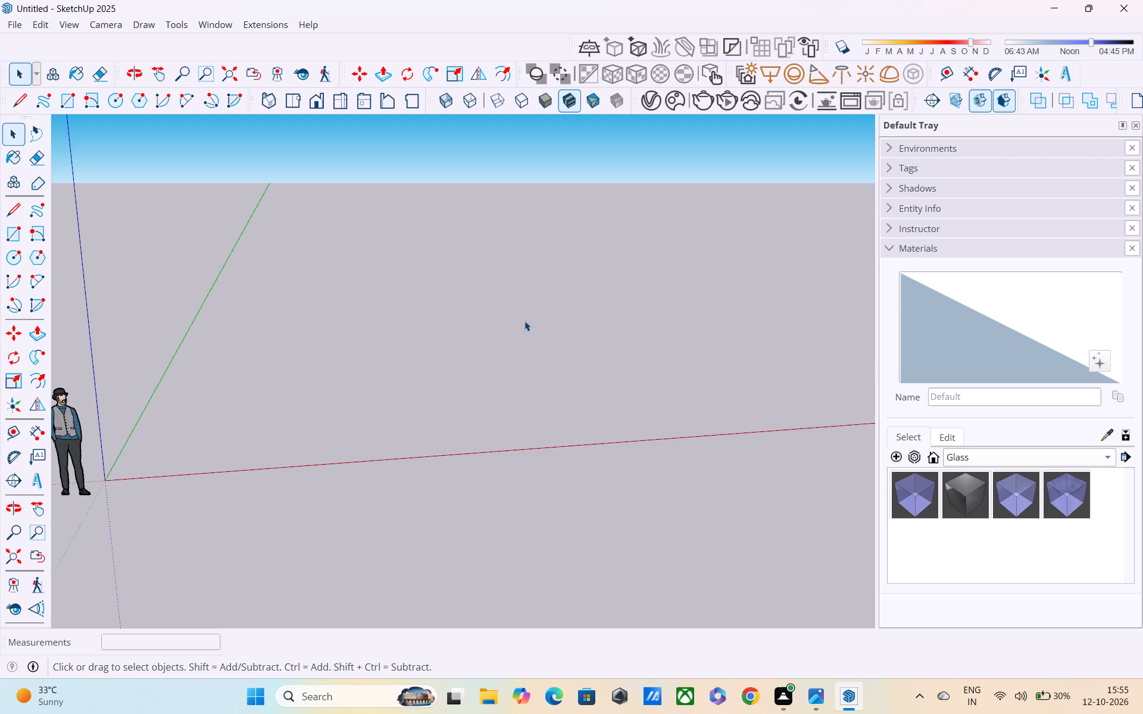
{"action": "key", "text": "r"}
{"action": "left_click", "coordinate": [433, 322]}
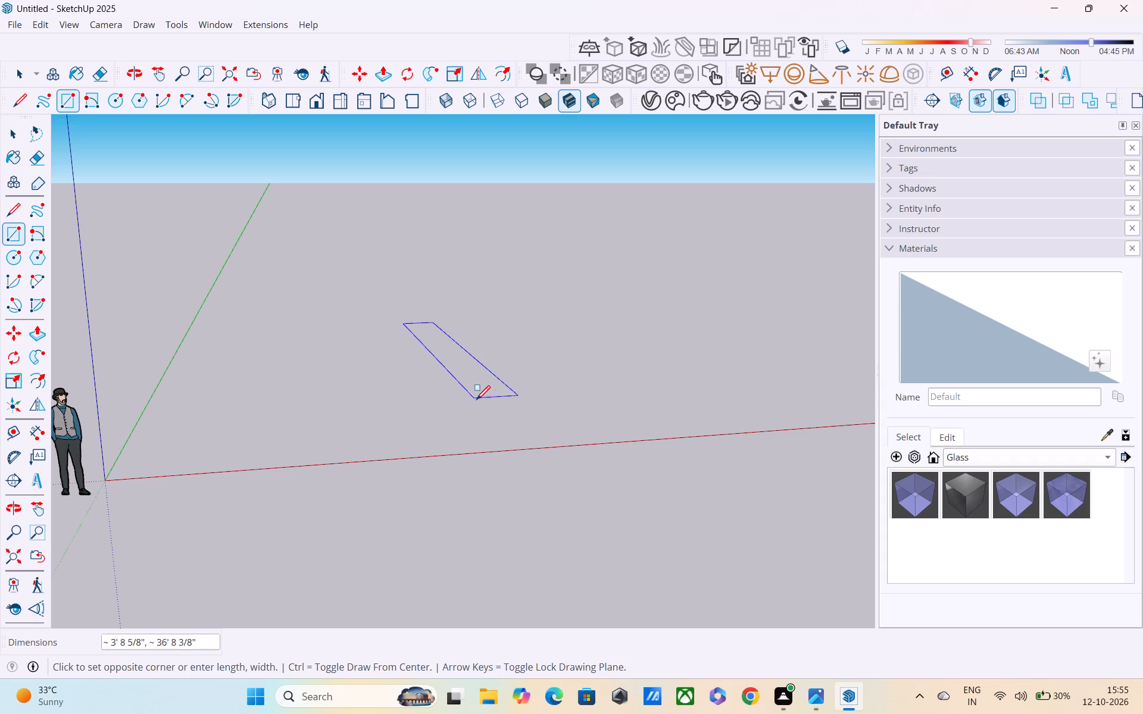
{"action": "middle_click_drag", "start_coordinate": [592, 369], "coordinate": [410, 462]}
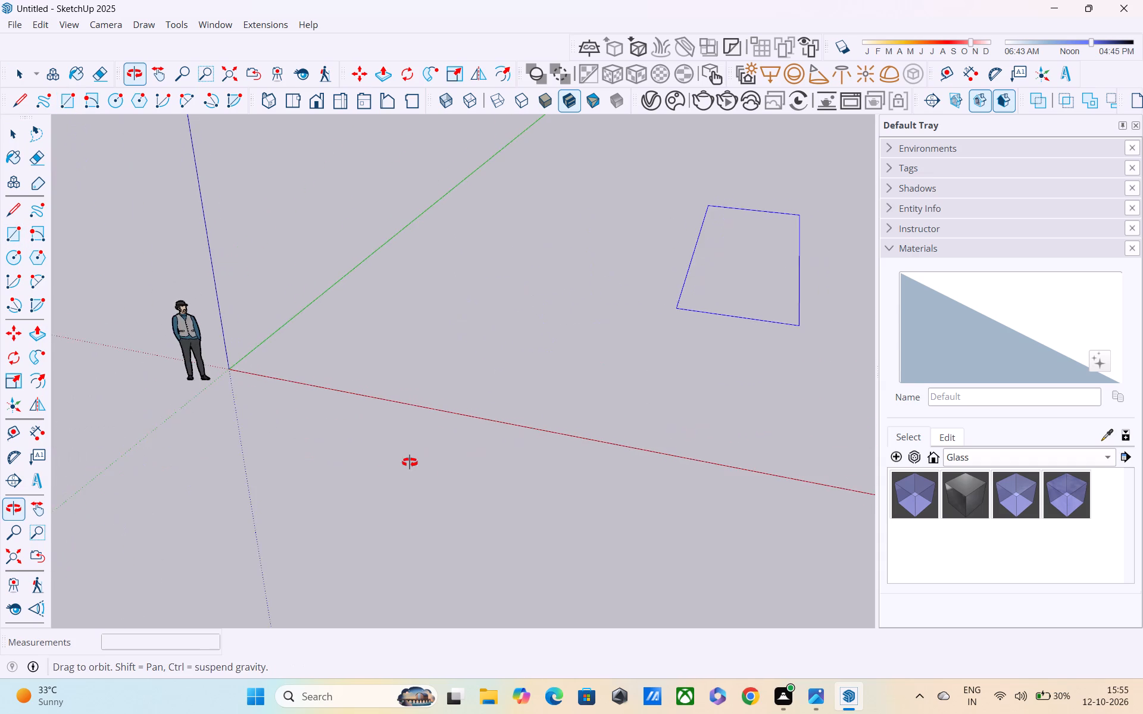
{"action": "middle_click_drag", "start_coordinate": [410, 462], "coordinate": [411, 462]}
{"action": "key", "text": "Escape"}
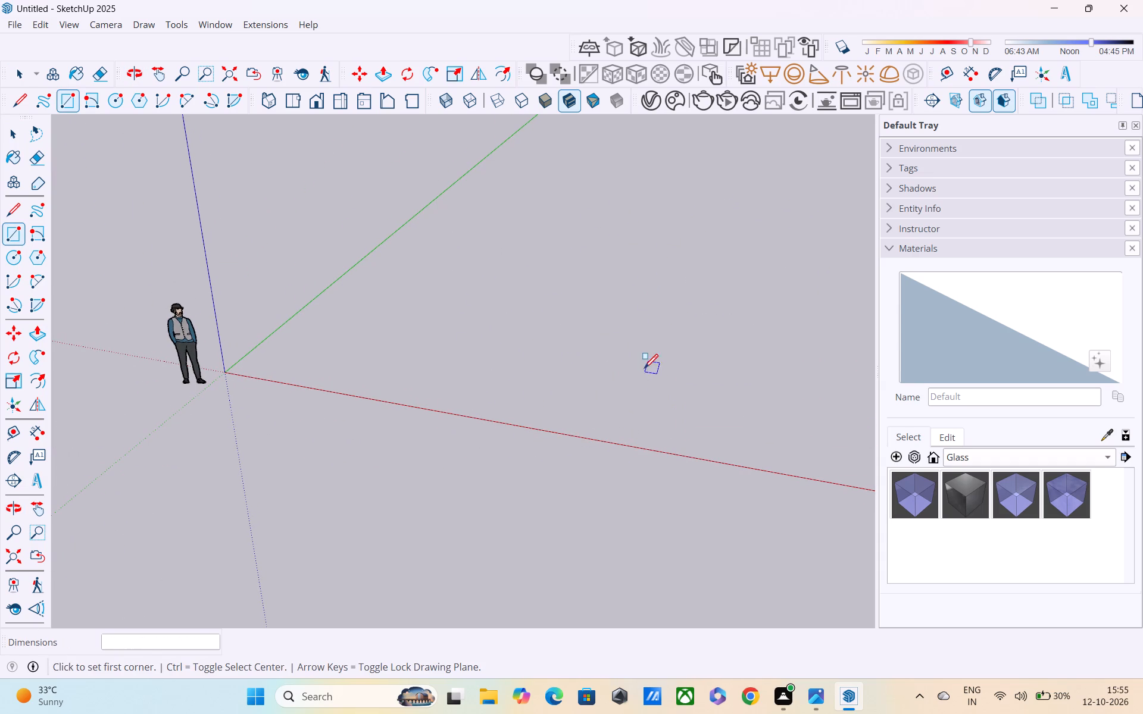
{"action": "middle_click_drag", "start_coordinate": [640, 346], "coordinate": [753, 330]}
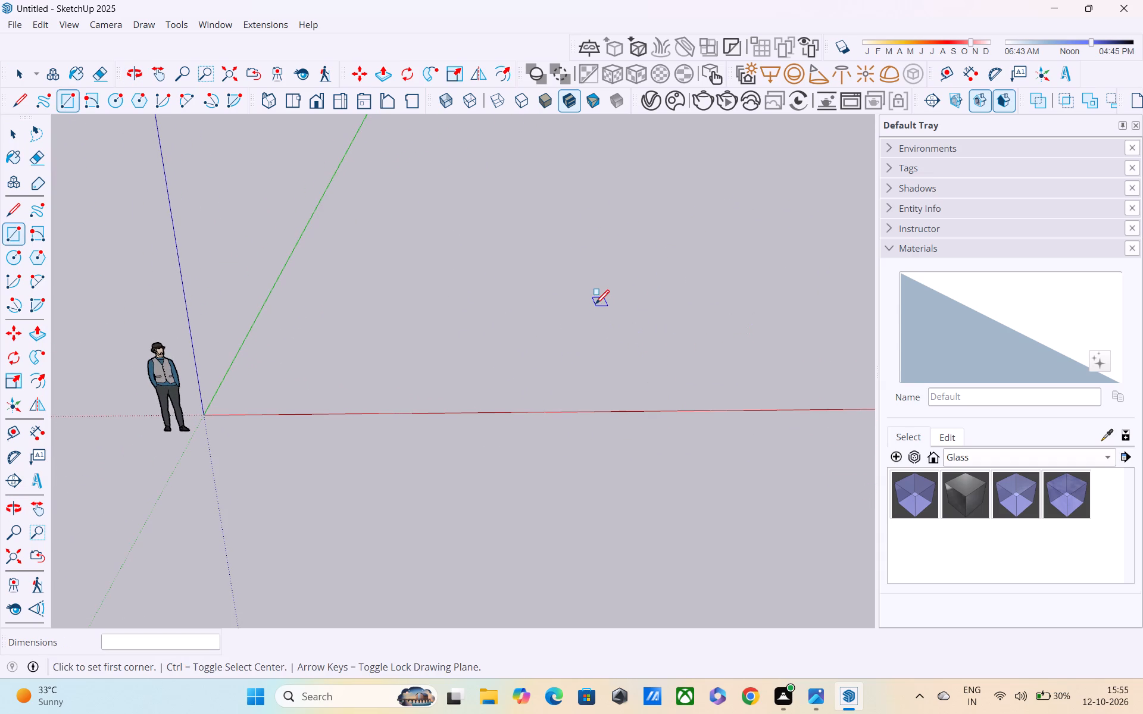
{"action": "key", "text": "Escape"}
Draw a closed rectangular outline on the ground with the Line tool, 30' along the red axis and 50' along the green axis.
{"action": "key", "text": "l"}
{"action": "left_click", "coordinate": [558, 308]}
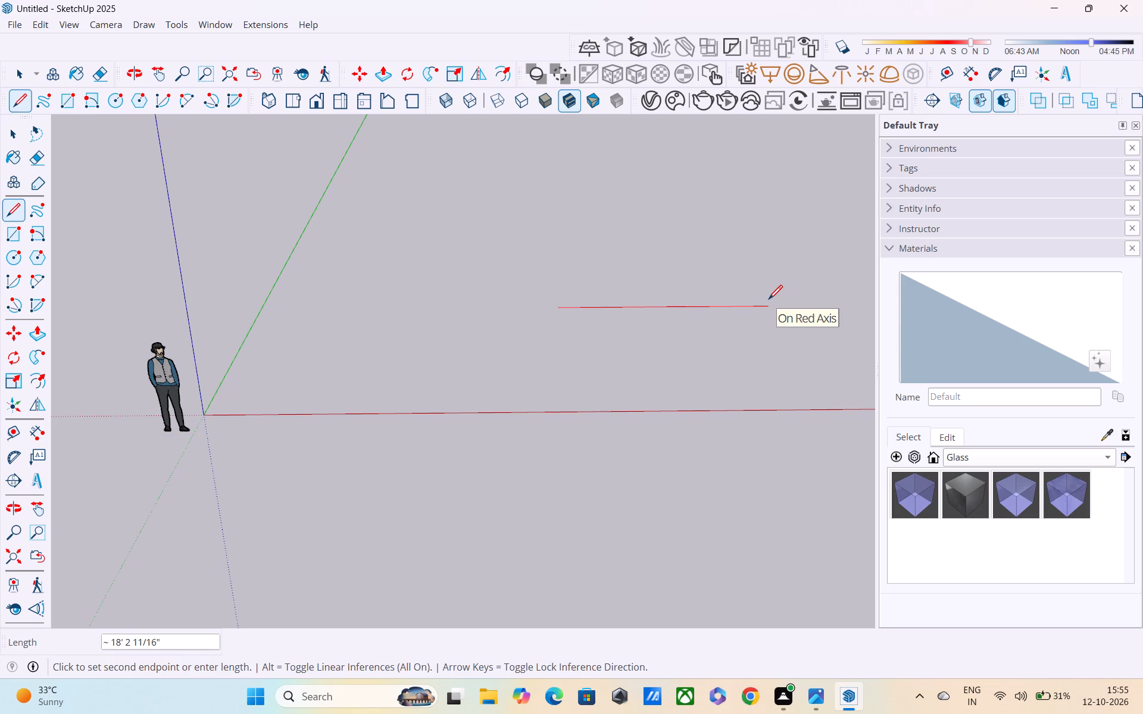
{"action": "type", "text": "30"}
{"action": "key", "text": "apostrophe"}
{"action": "key", "text": "Return"}
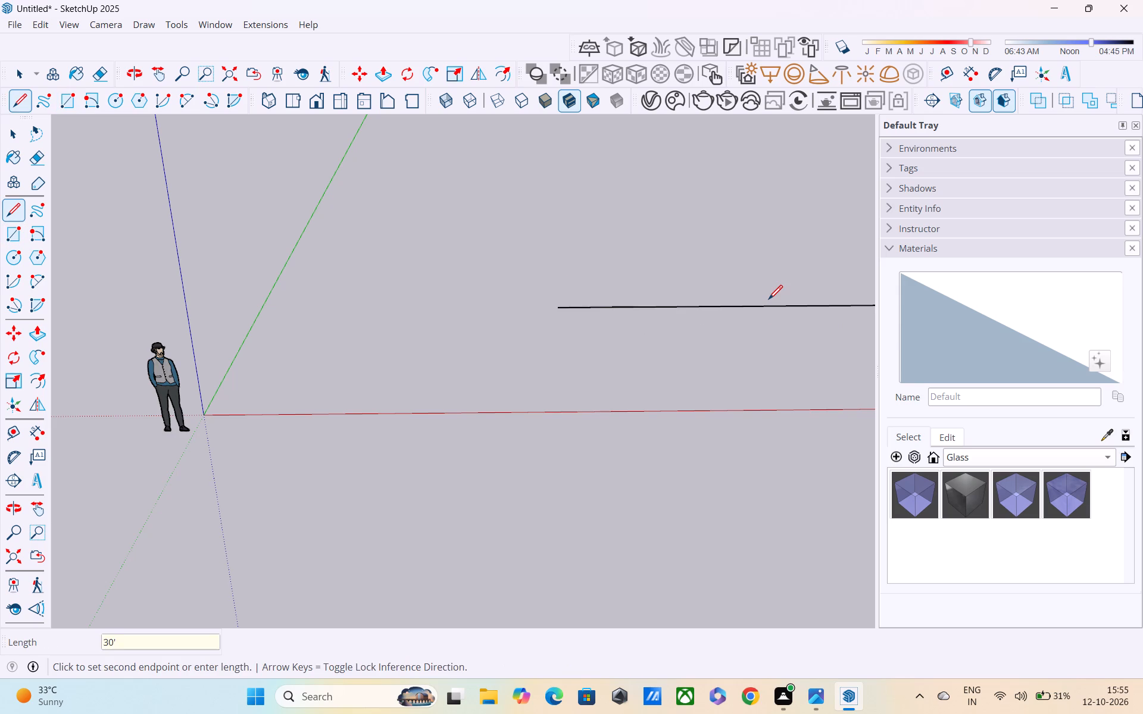
{"action": "scroll", "coordinate": [564, 330], "scroll_direction": "down", "scroll_amount": 3}
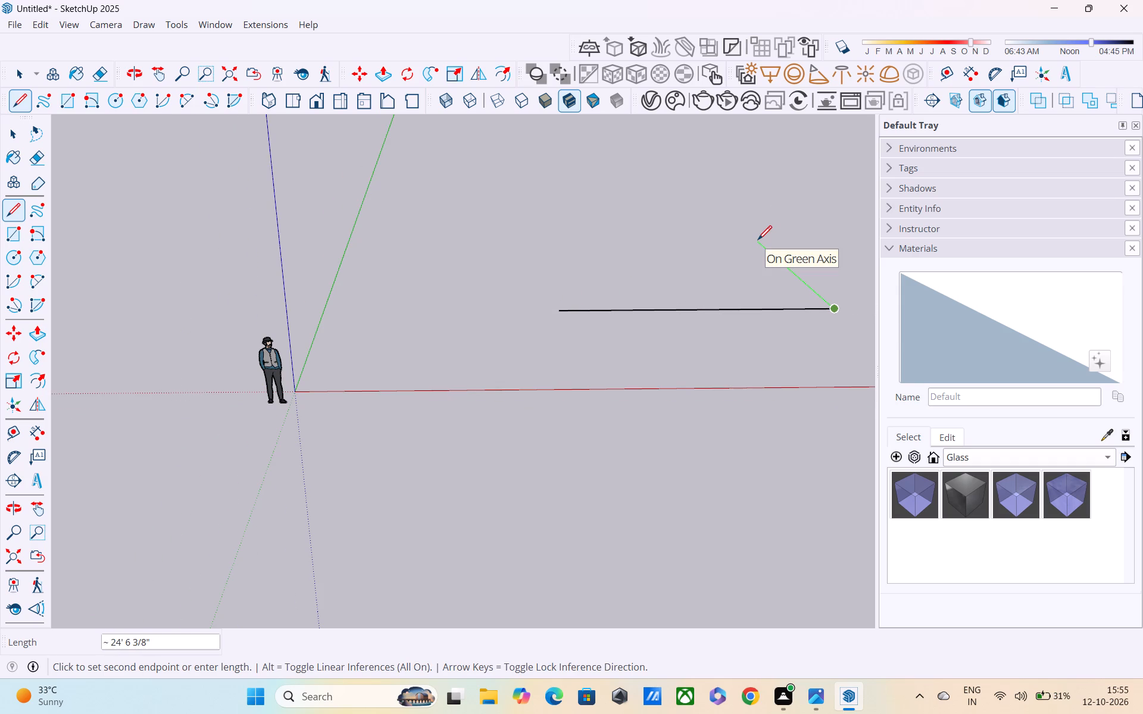
{"action": "type", "text": "50'"}
{"action": "key", "text": "Return"}
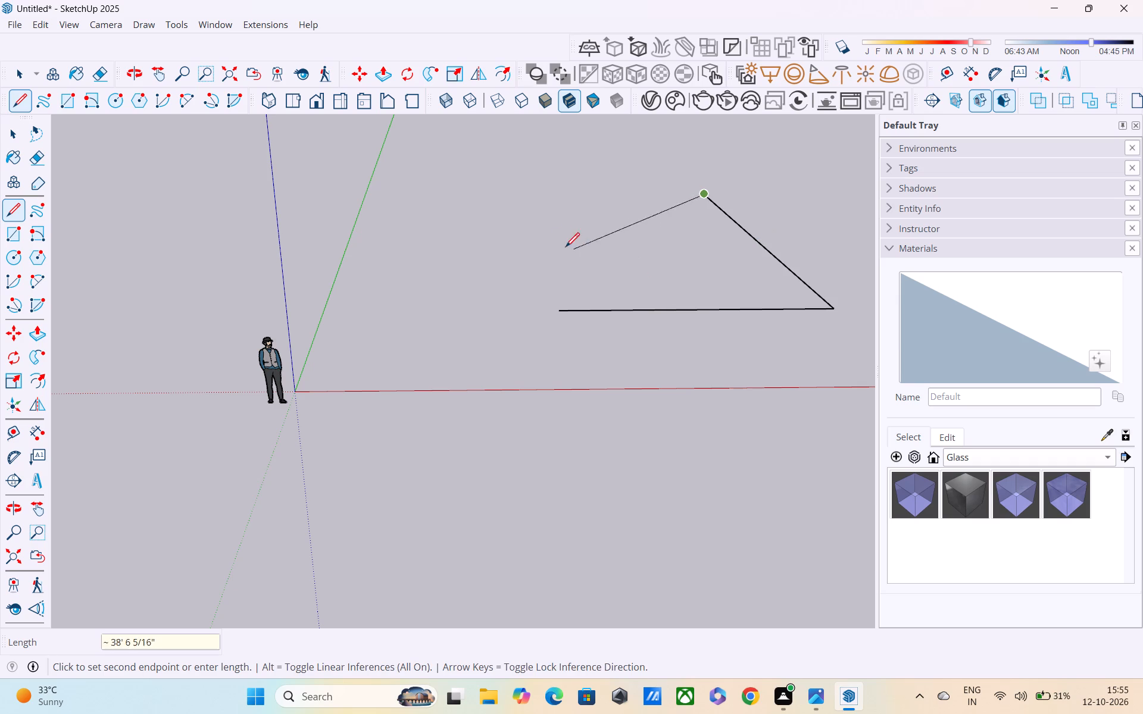
{"action": "left_click", "coordinate": [540, 199]}
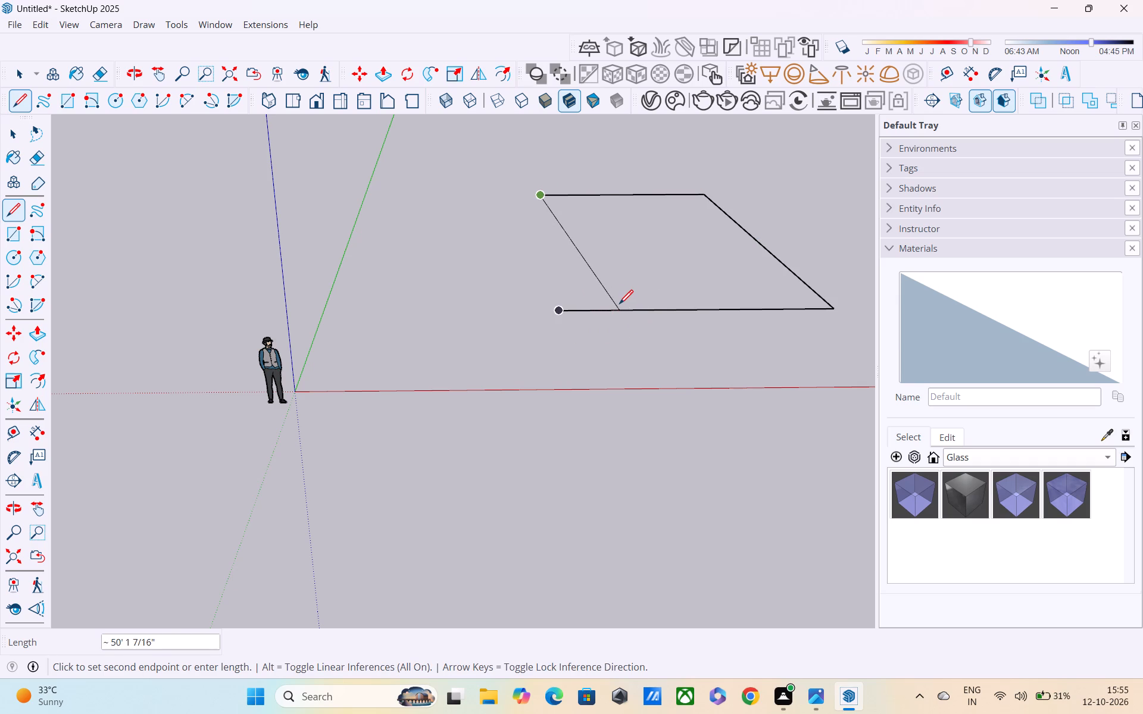
{"action": "key", "text": "ctrl+z"}
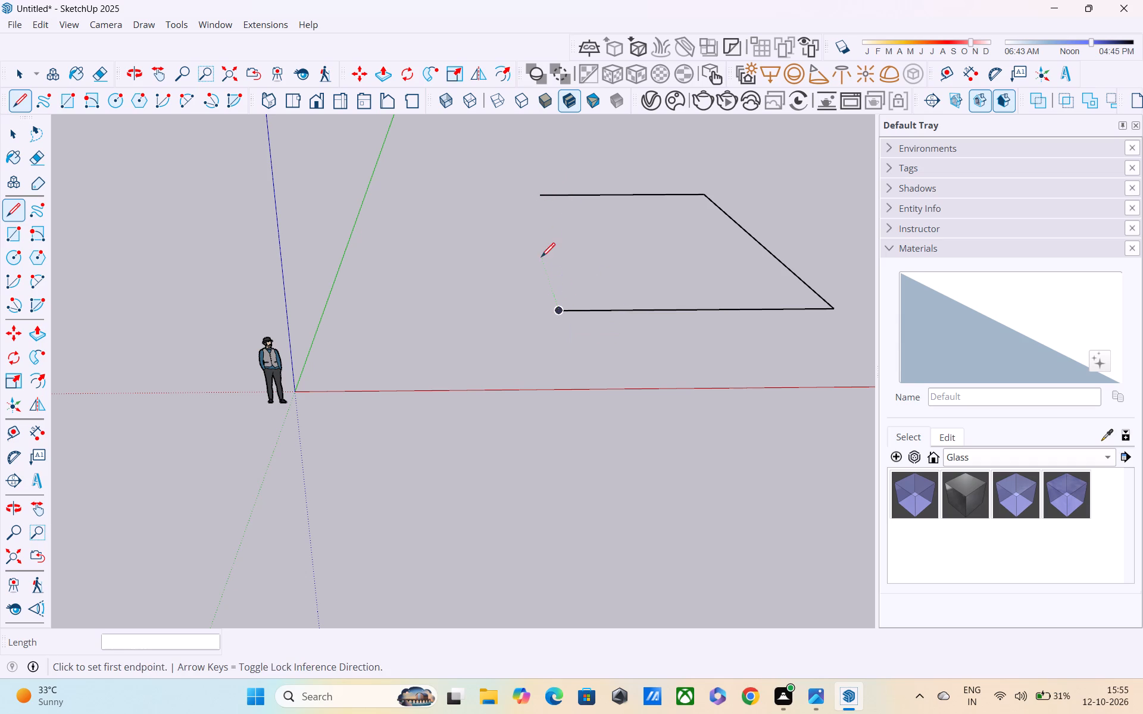
{"action": "left_click", "coordinate": [557, 312]}
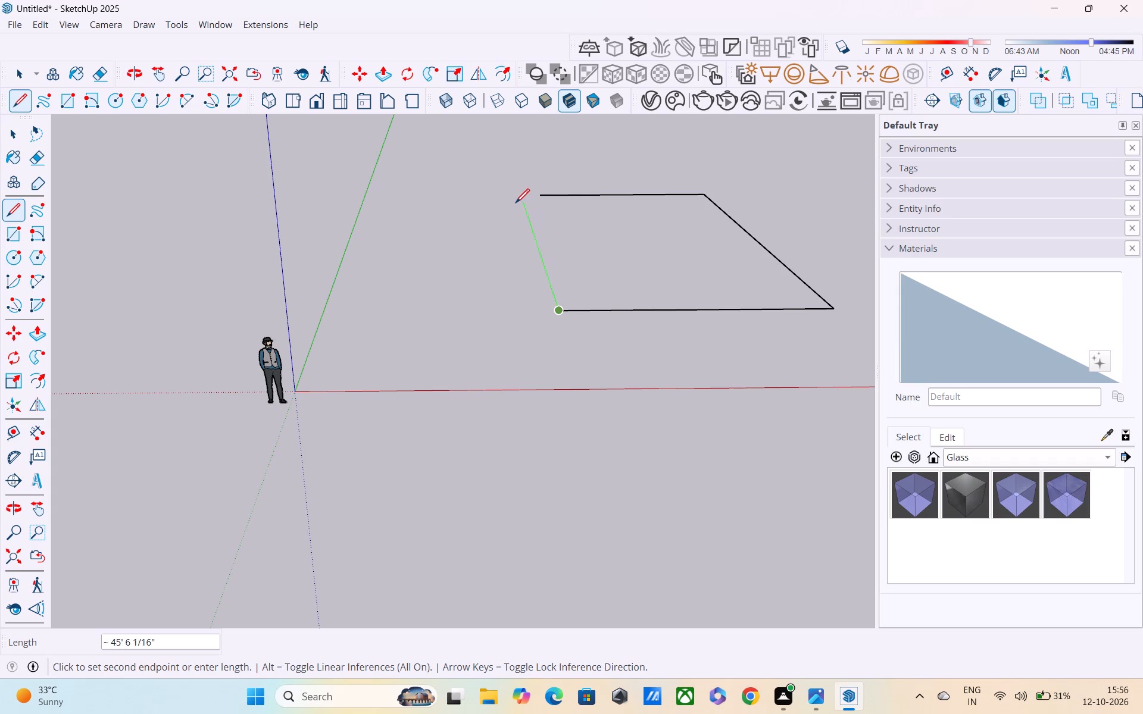
{"action": "left_click", "coordinate": [519, 199]}
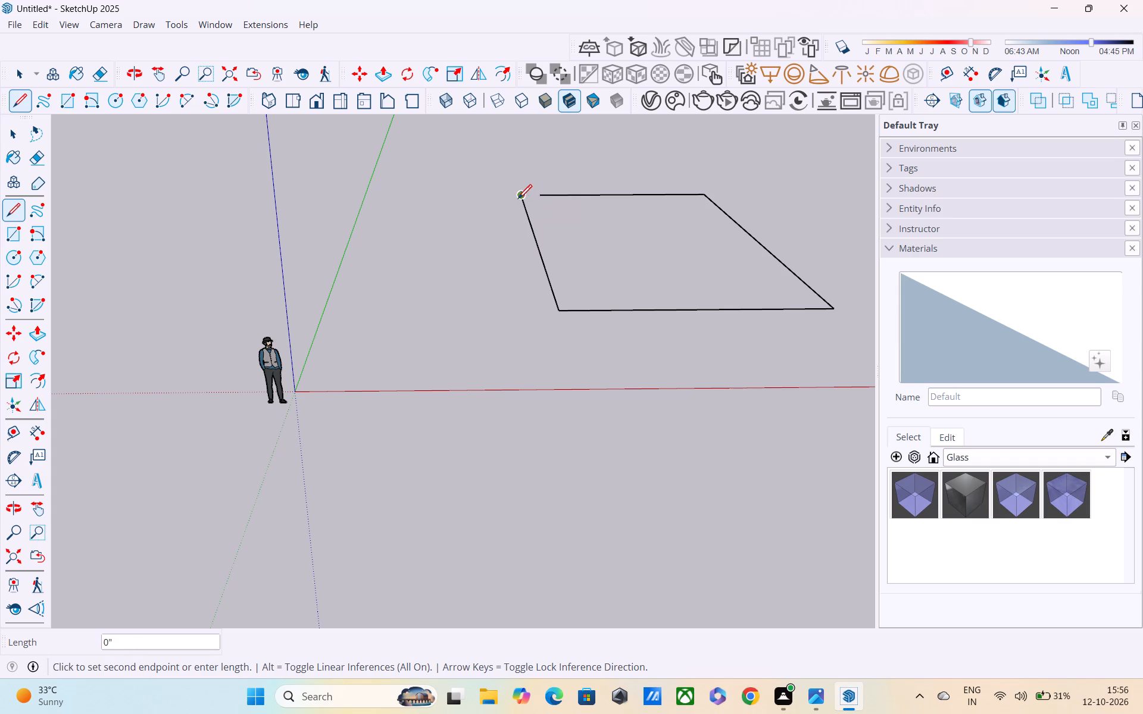
{"action": "left_click", "coordinate": [542, 203]}
{"action": "key", "text": "Escape"}
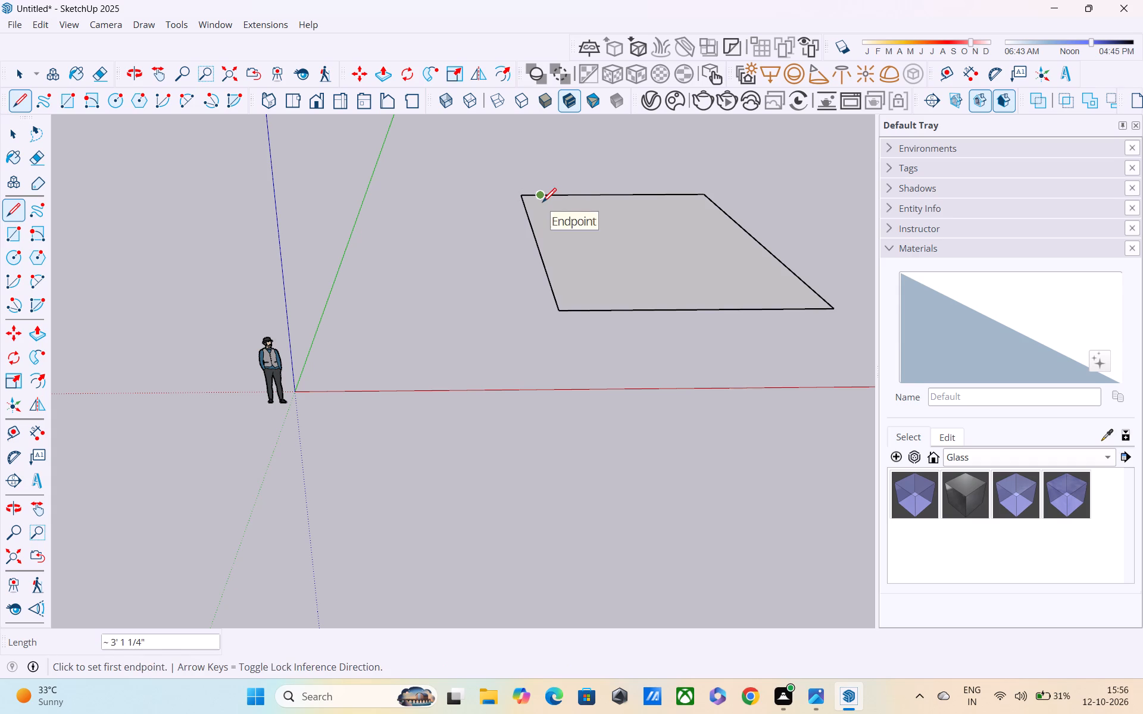
{"action": "key", "text": "space"}
Push/Pull the rectangular face upward by 6" to form a slab.
{"action": "middle_click_drag", "start_coordinate": [611, 266], "coordinate": [486, 380]}
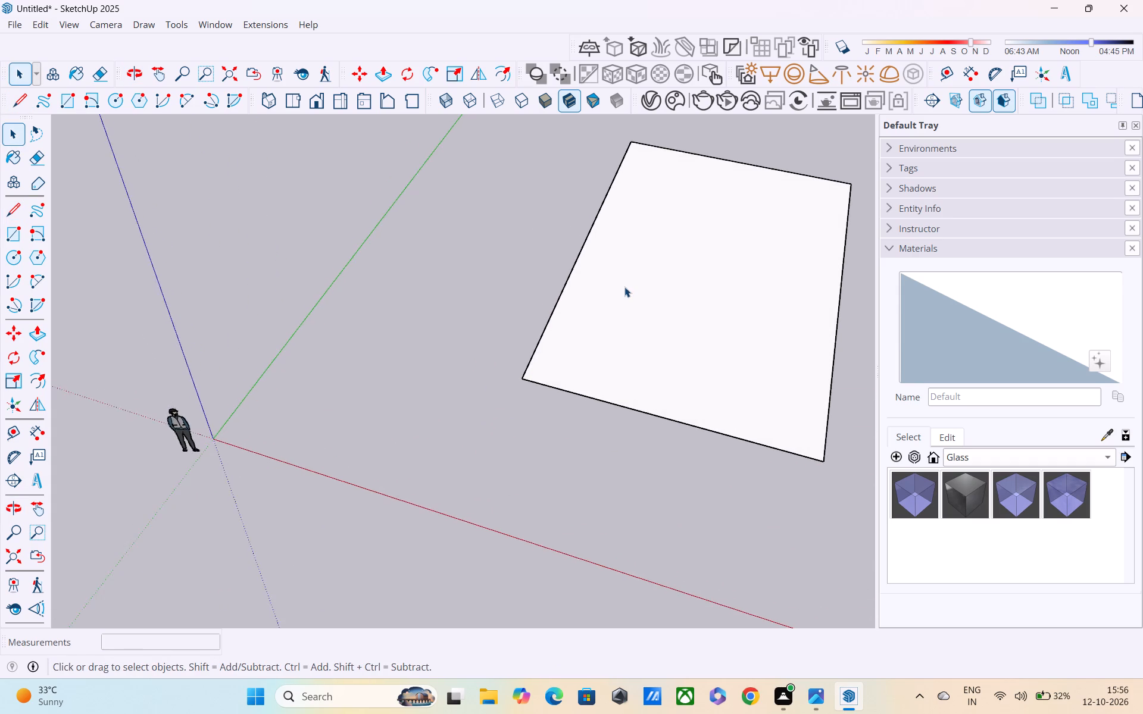
{"action": "scroll", "coordinate": [624, 287], "scroll_direction": "down", "scroll_amount": 3}
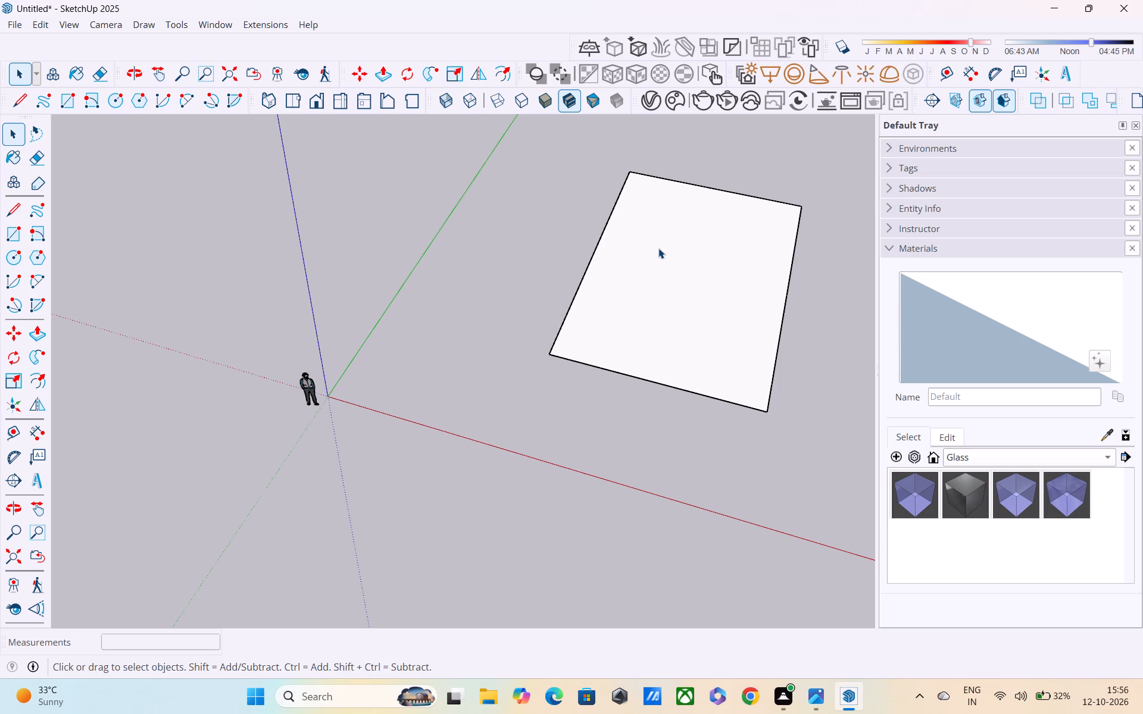
{"action": "middle_click_drag", "start_coordinate": [663, 242], "coordinate": [701, 220]}
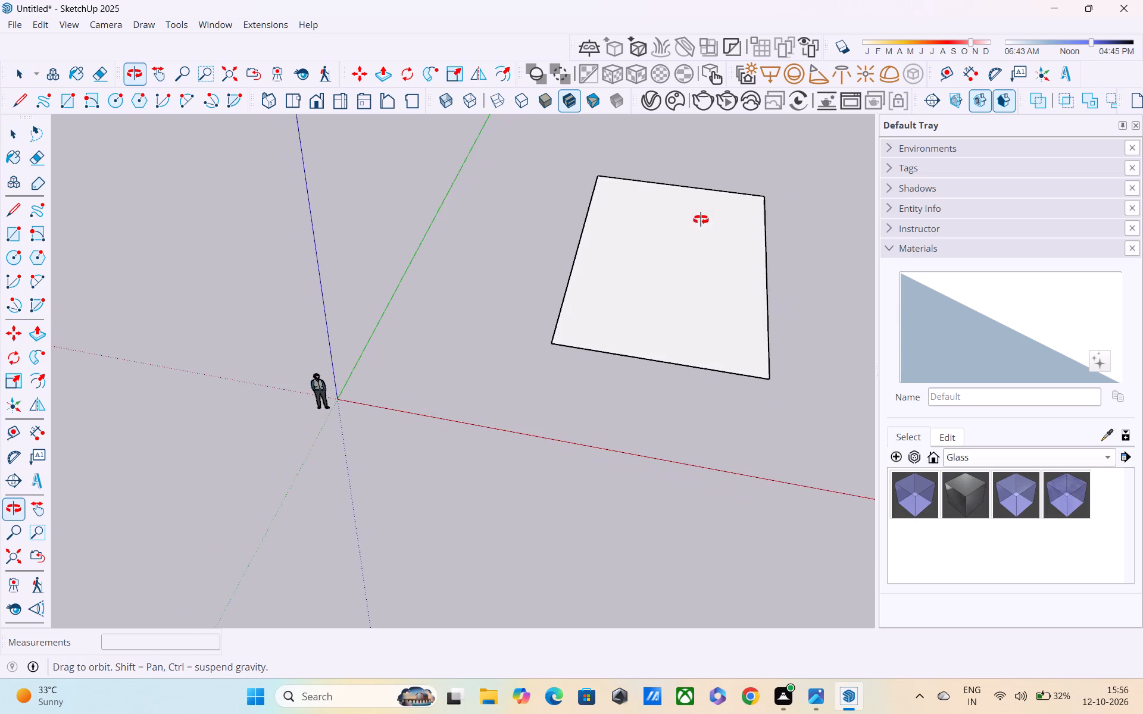
{"action": "middle_click_drag", "start_coordinate": [701, 220], "coordinate": [708, 246]}
{"action": "type", "text": "p"}
{"action": "key", "text": "space"}
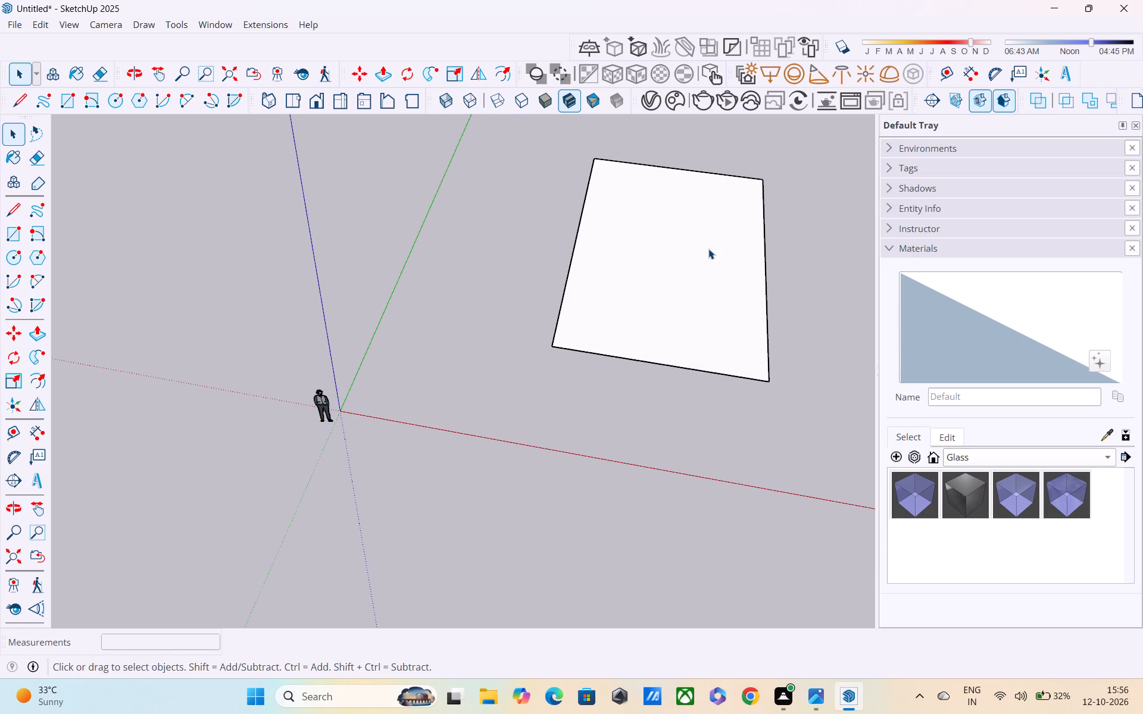
{"action": "key", "text": "p"}
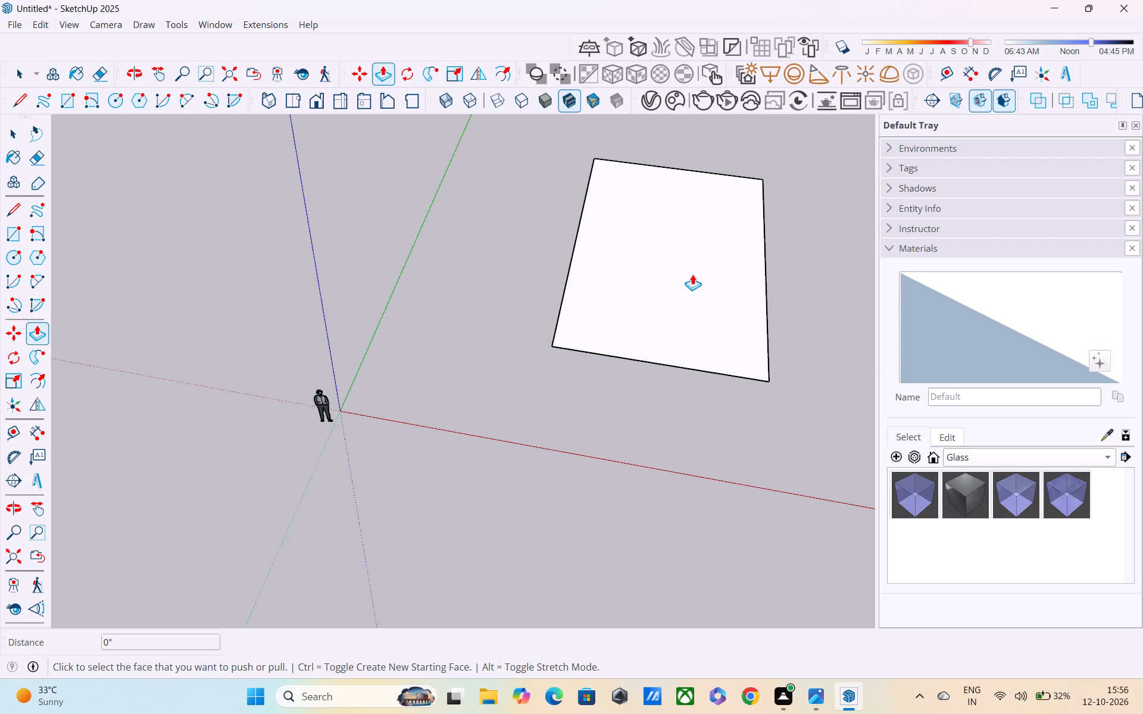
{"action": "left_click_drag", "start_coordinate": [668, 273], "coordinate": [670, 262]}
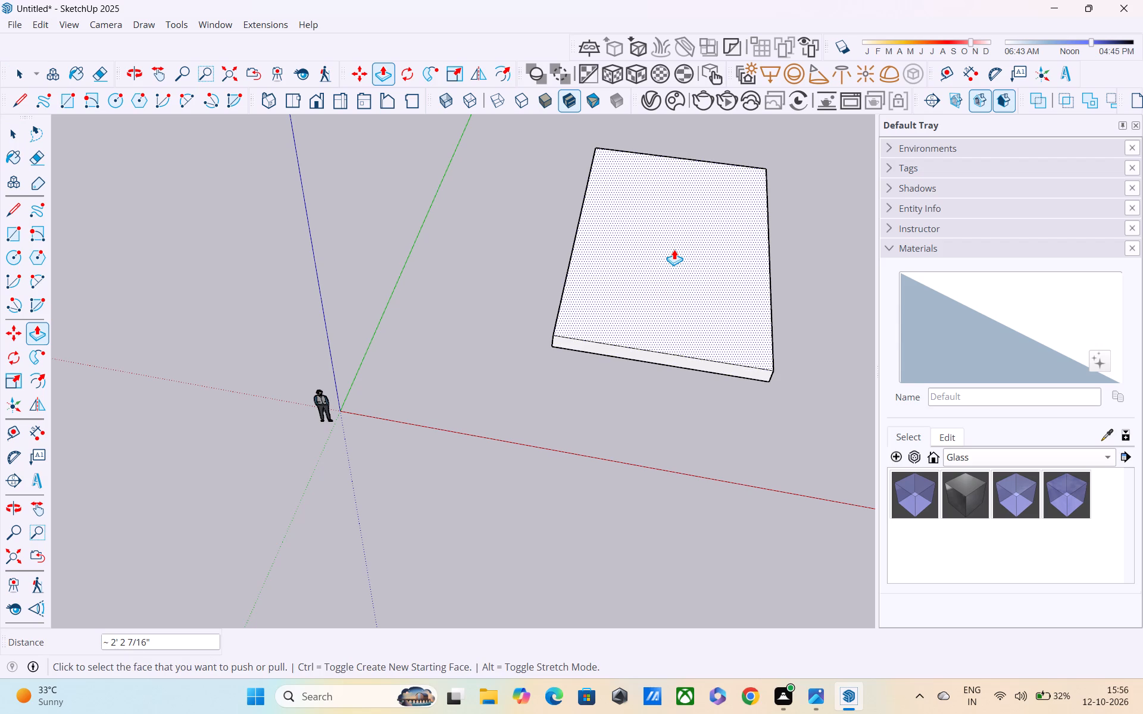
{"action": "type", "text": "6\""}
{"action": "key", "text": "Return"}
{"action": "scroll", "coordinate": [628, 271], "scroll_direction": "up", "scroll_amount": 1}
{"action": "middle_click_drag", "start_coordinate": [635, 261], "coordinate": [638, 256]}
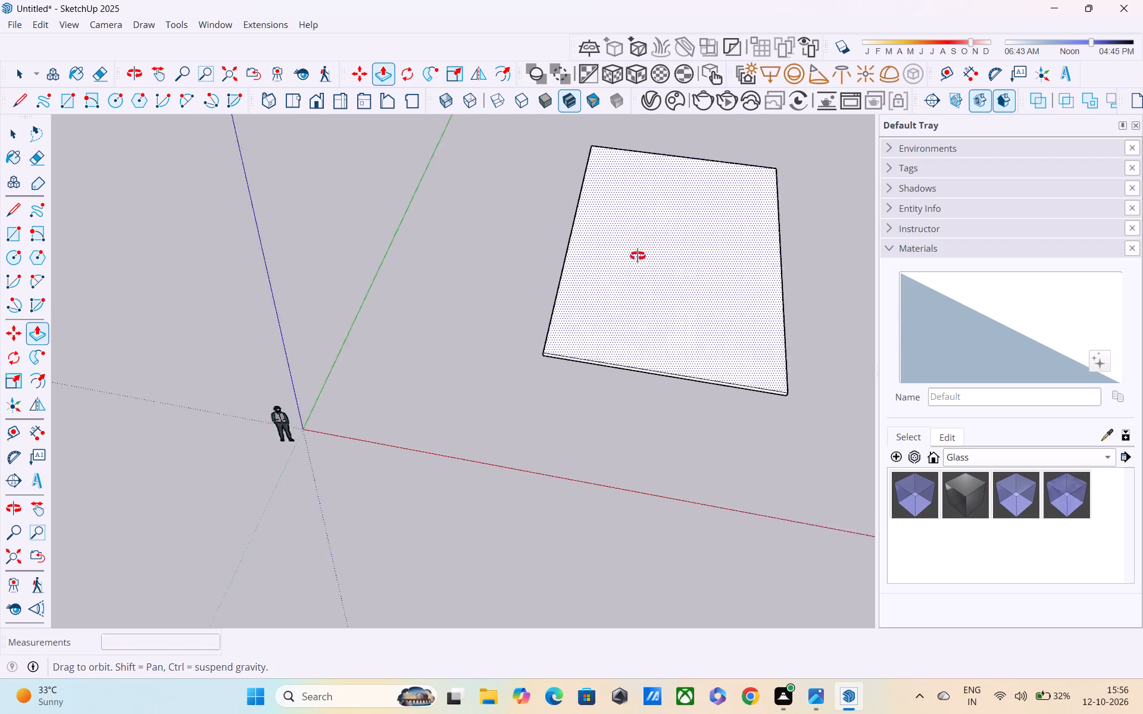
Select the entire 6" slab, including its edges and faces, and make it a group.
{"action": "middle_click_drag", "start_coordinate": [638, 256], "coordinate": [680, 227]}
{"action": "scroll", "coordinate": [669, 249], "scroll_direction": "up", "scroll_amount": 2}
{"action": "middle_click_drag", "start_coordinate": [656, 260], "coordinate": [630, 170]}
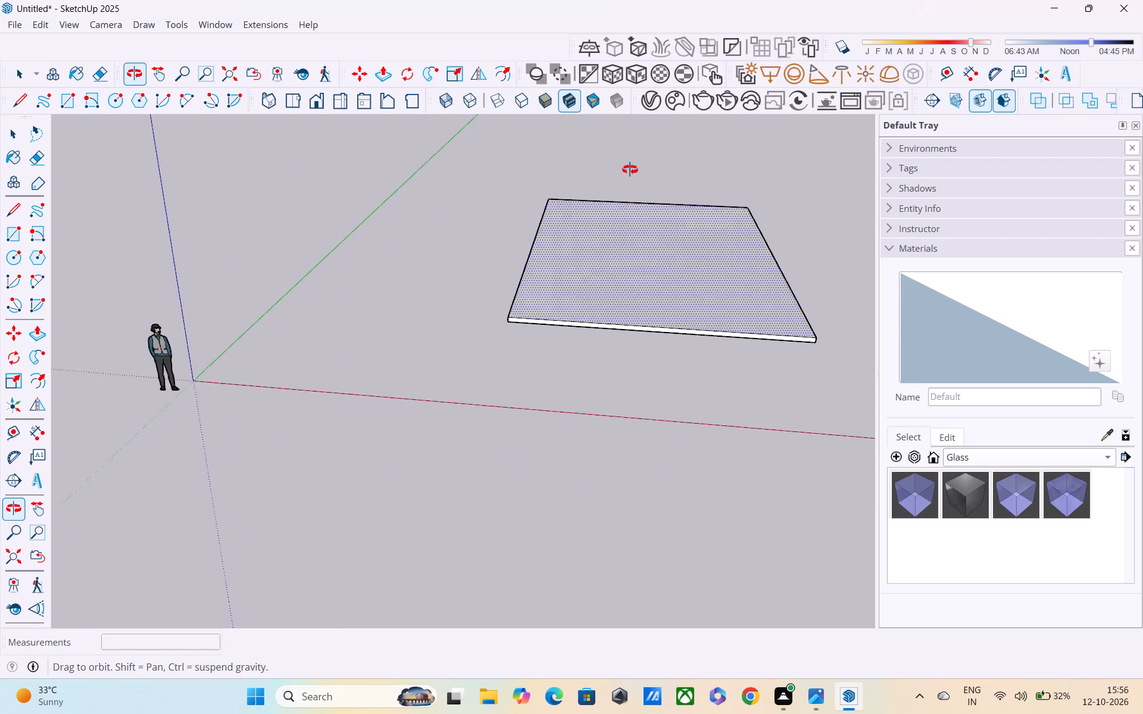
{"action": "middle_click_drag", "start_coordinate": [630, 170], "coordinate": [631, 159]}
{"action": "scroll", "coordinate": [626, 290], "scroll_direction": "up", "scroll_amount": 2}
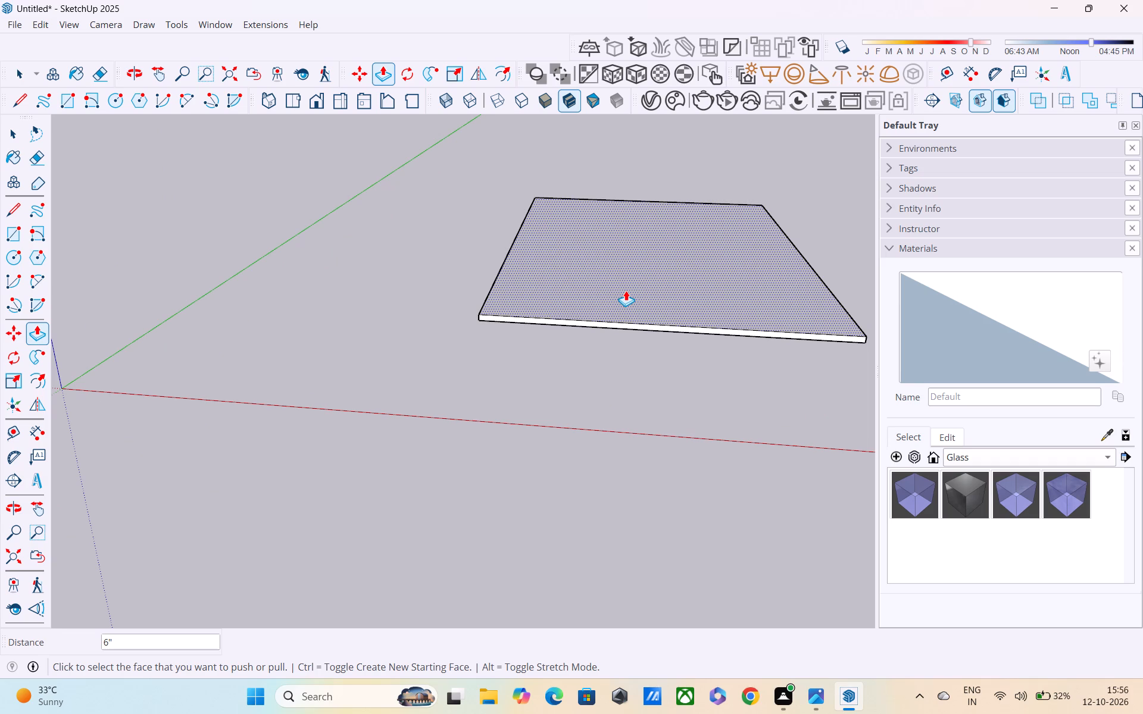
{"action": "middle_click_drag", "start_coordinate": [627, 289], "coordinate": [628, 390]}
{"action": "key", "text": "Escape"}
{"action": "key", "text": "Escape"}
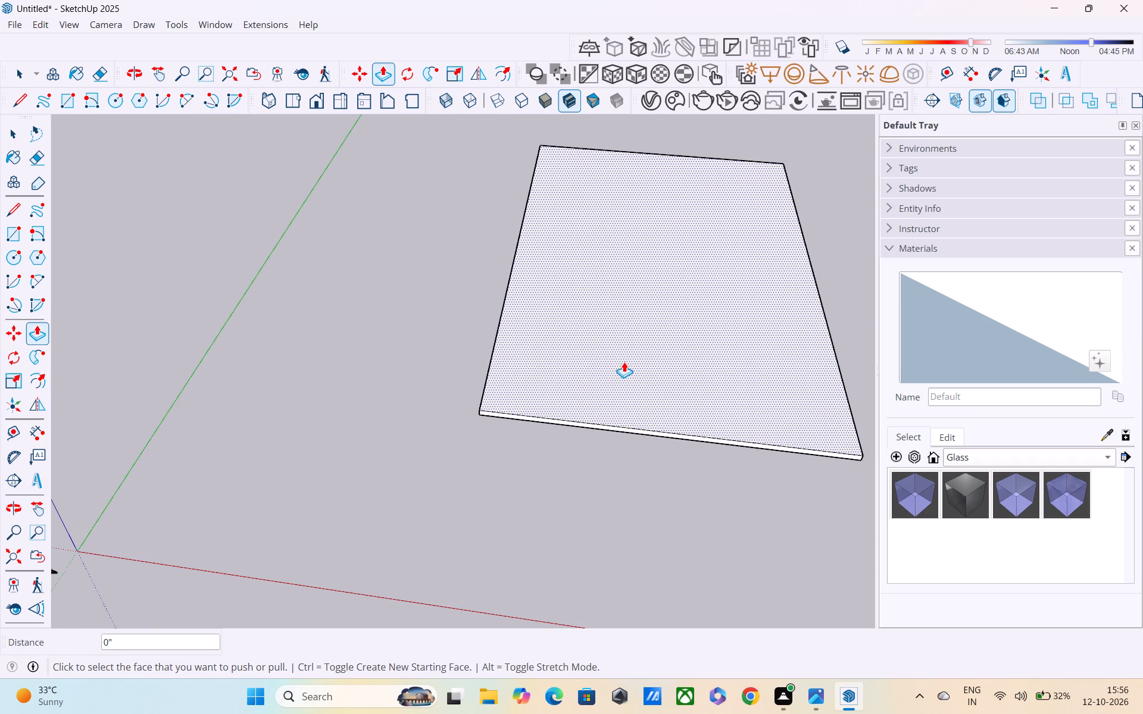
{"action": "key", "text": "space"}
{"action": "key", "text": "space"}
{"action": "double_click", "coordinate": [622, 356]}
{"action": "triple_click", "coordinate": [622, 356]}
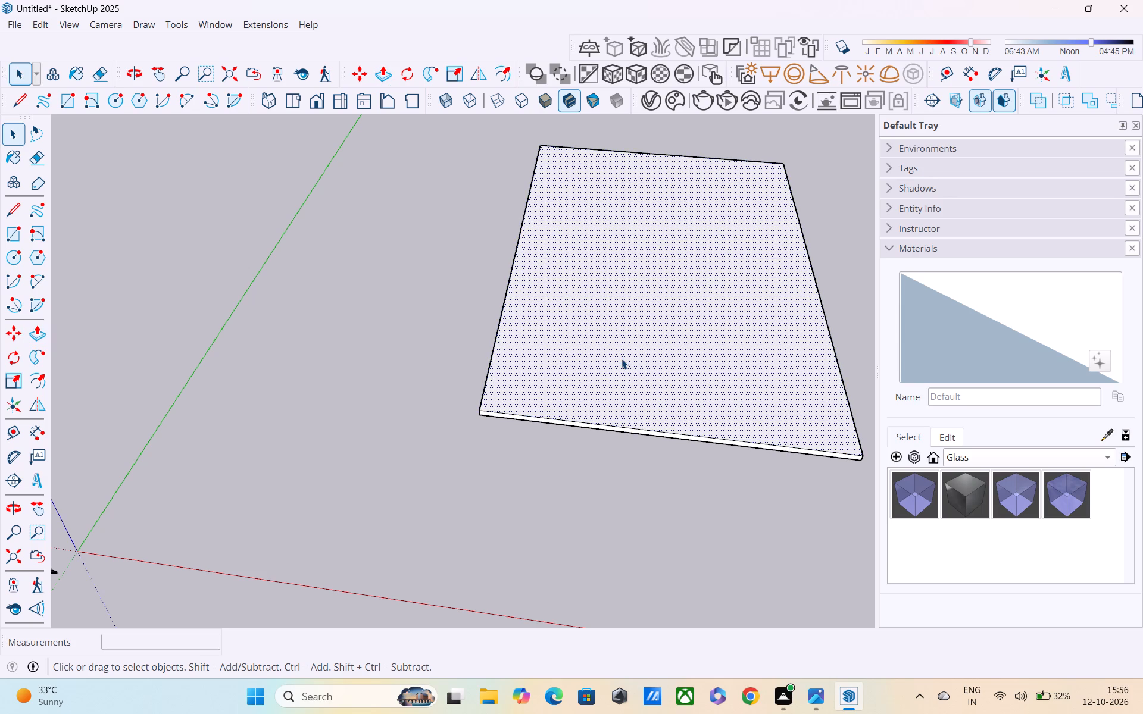
{"action": "left_click", "coordinate": [622, 359]}
{"action": "right_click", "coordinate": [621, 360]}
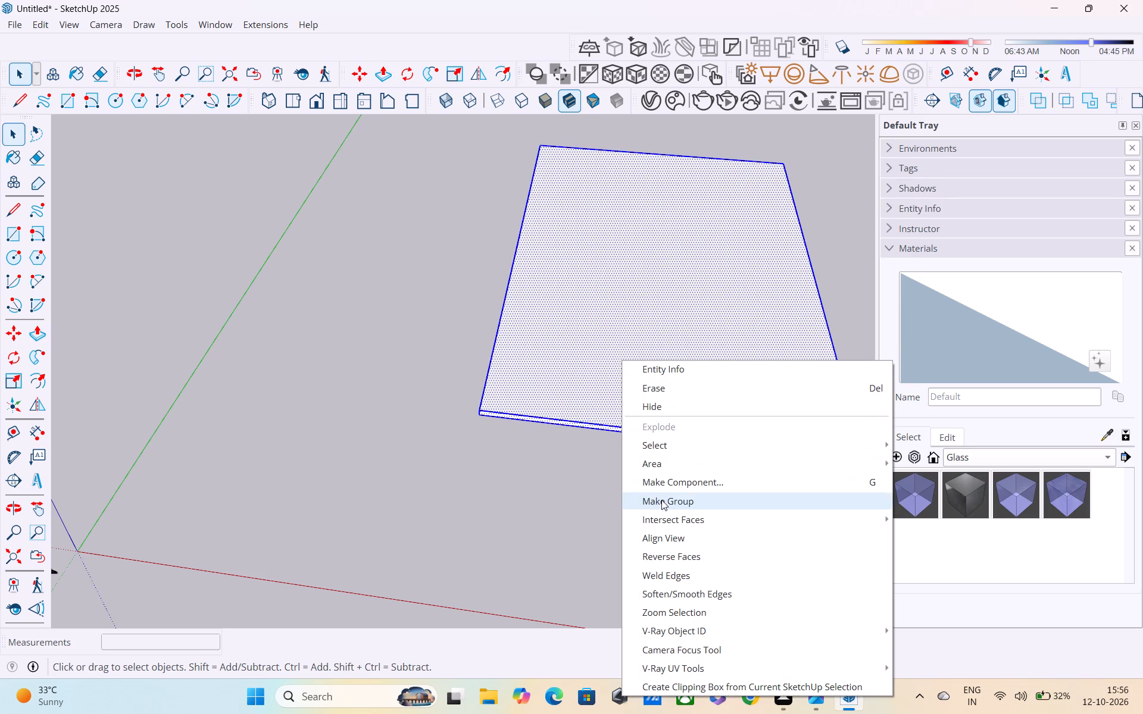
{"action": "left_click", "coordinate": [661, 501]}
Turn on the Back Edges display for the model.
{"action": "scroll", "coordinate": [633, 440], "scroll_direction": "down", "scroll_amount": 1}
{"action": "middle_click_drag", "start_coordinate": [622, 393], "coordinate": [620, 328]}
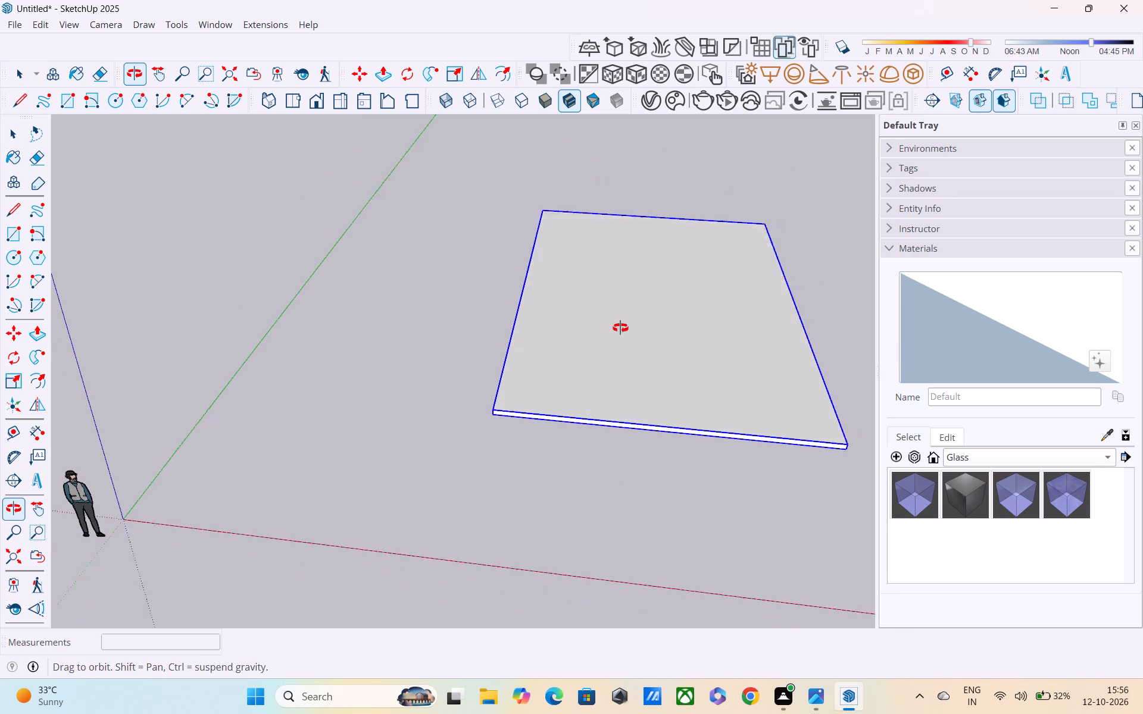
{"action": "middle_click_drag", "start_coordinate": [620, 328], "coordinate": [619, 316]}
{"action": "key", "text": "Escape"}
{"action": "middle_click_drag", "start_coordinate": [616, 331], "coordinate": [632, 399]}
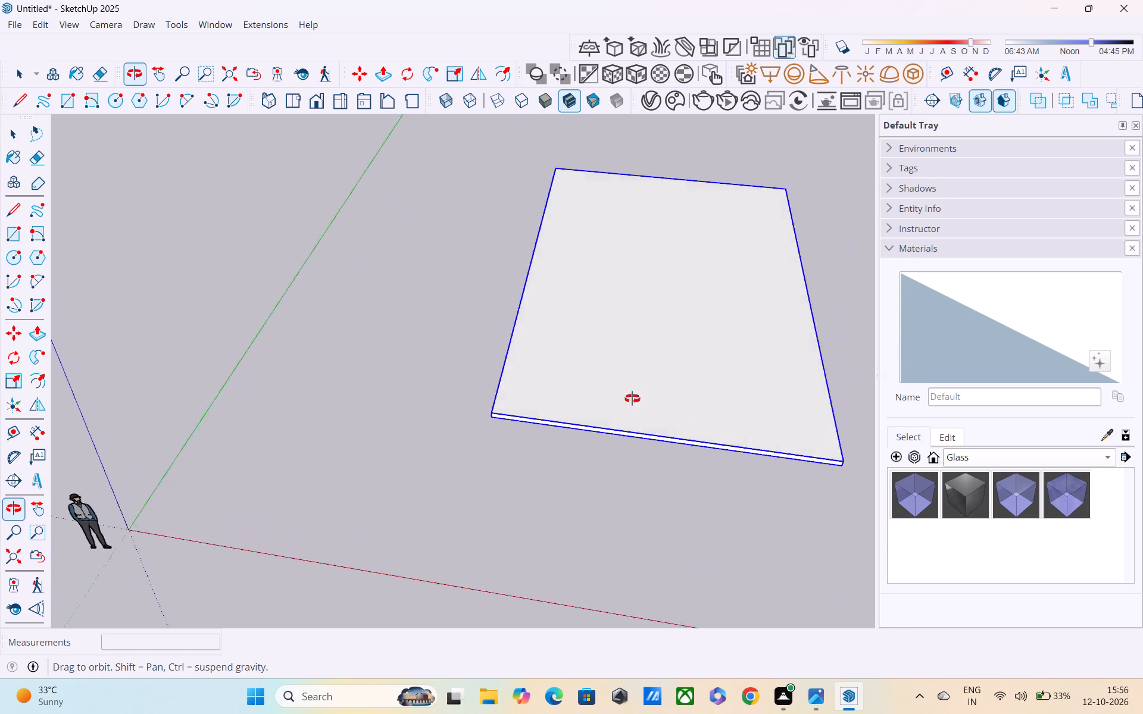
{"action": "middle_click_drag", "start_coordinate": [632, 399], "coordinate": [649, 395]}
{"action": "key", "text": "space"}
{"action": "key", "text": "space"}
{"action": "key", "text": "k"}
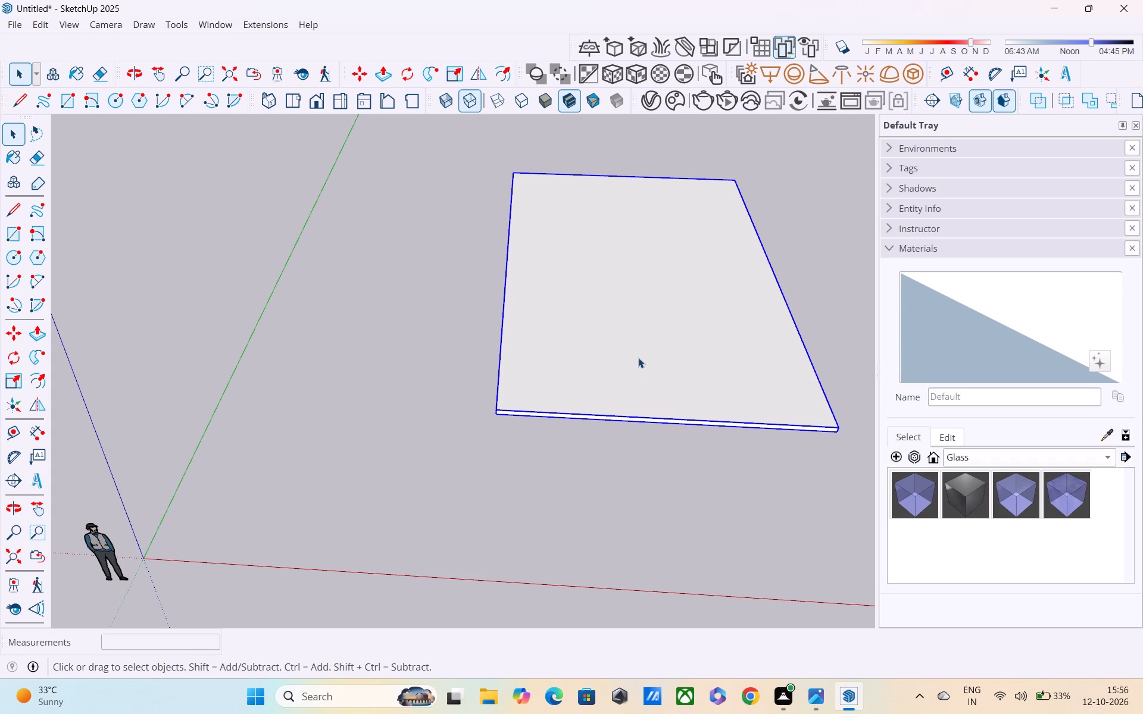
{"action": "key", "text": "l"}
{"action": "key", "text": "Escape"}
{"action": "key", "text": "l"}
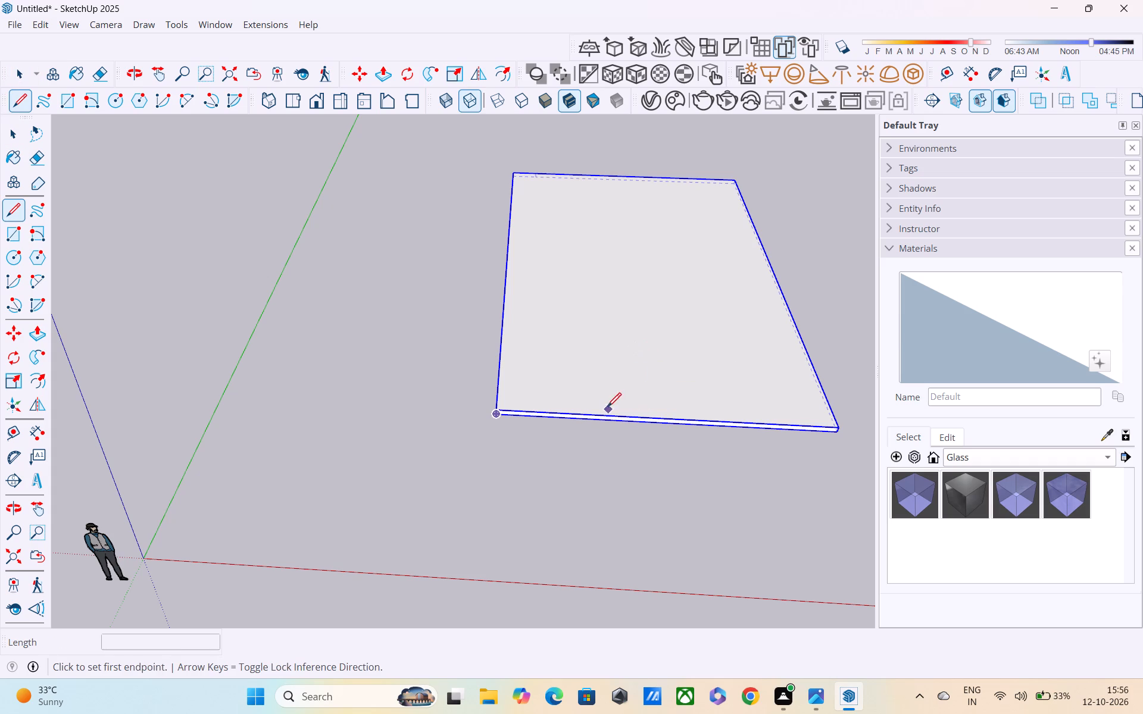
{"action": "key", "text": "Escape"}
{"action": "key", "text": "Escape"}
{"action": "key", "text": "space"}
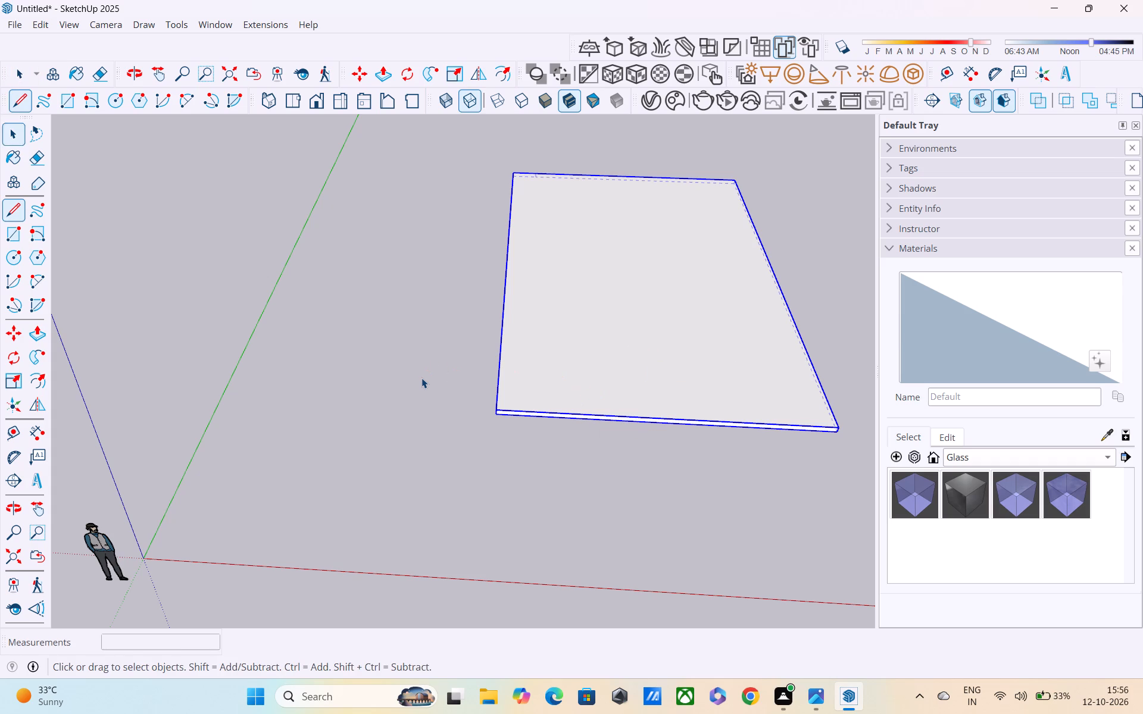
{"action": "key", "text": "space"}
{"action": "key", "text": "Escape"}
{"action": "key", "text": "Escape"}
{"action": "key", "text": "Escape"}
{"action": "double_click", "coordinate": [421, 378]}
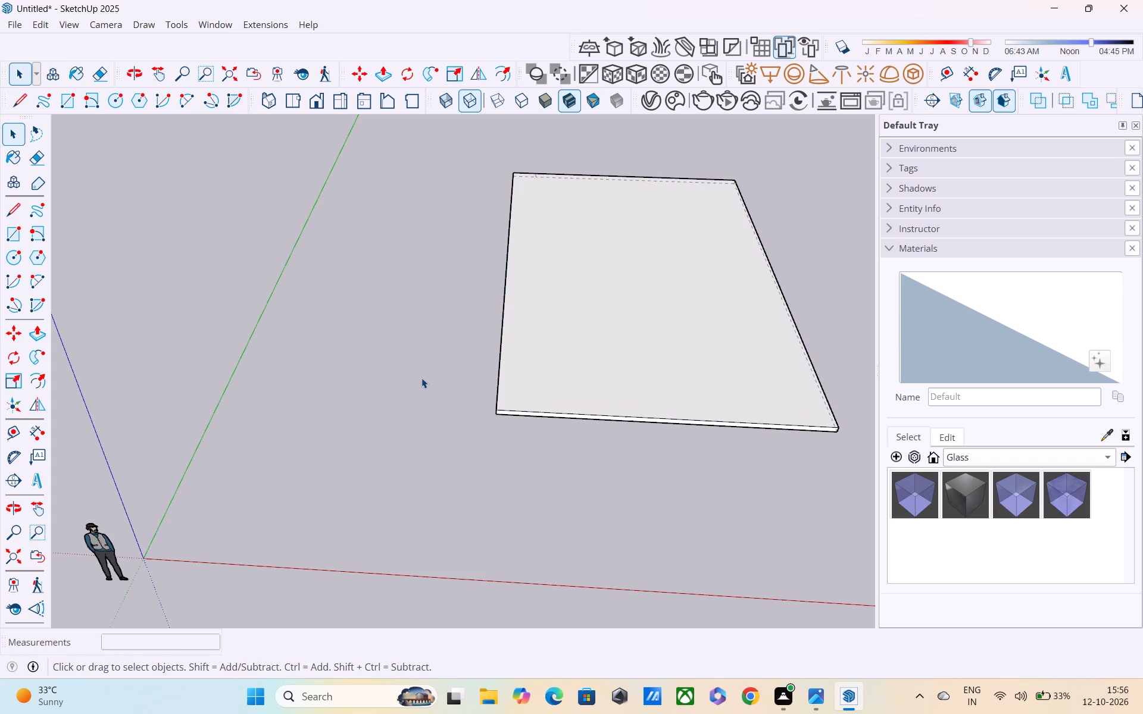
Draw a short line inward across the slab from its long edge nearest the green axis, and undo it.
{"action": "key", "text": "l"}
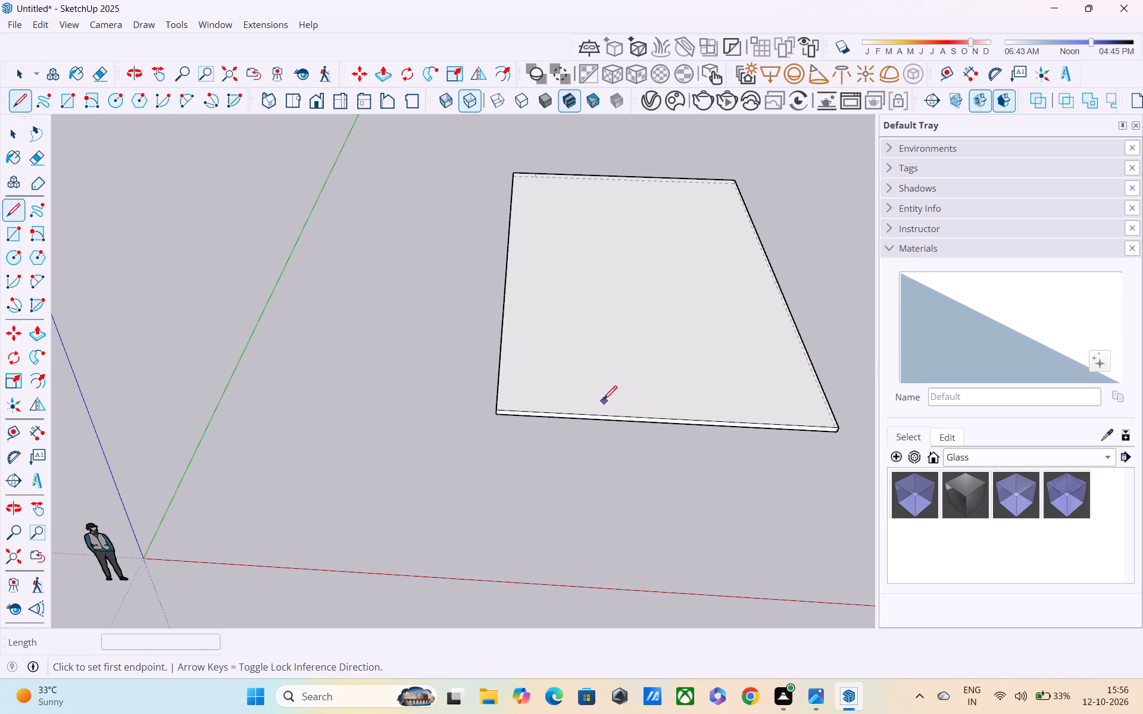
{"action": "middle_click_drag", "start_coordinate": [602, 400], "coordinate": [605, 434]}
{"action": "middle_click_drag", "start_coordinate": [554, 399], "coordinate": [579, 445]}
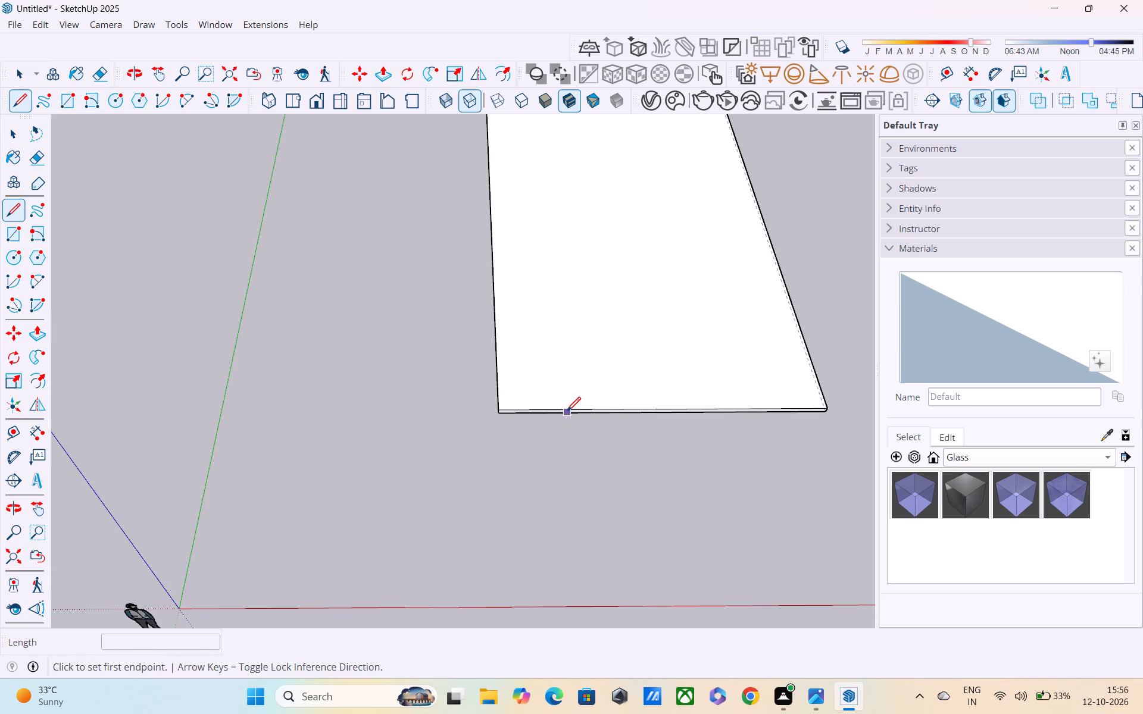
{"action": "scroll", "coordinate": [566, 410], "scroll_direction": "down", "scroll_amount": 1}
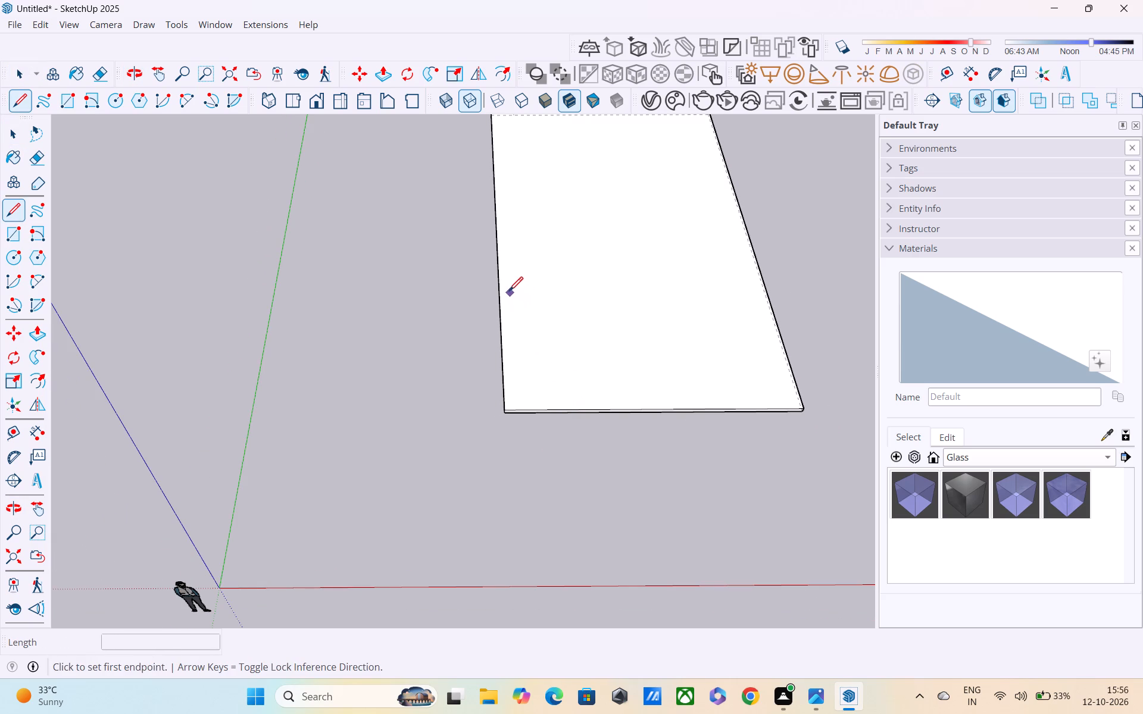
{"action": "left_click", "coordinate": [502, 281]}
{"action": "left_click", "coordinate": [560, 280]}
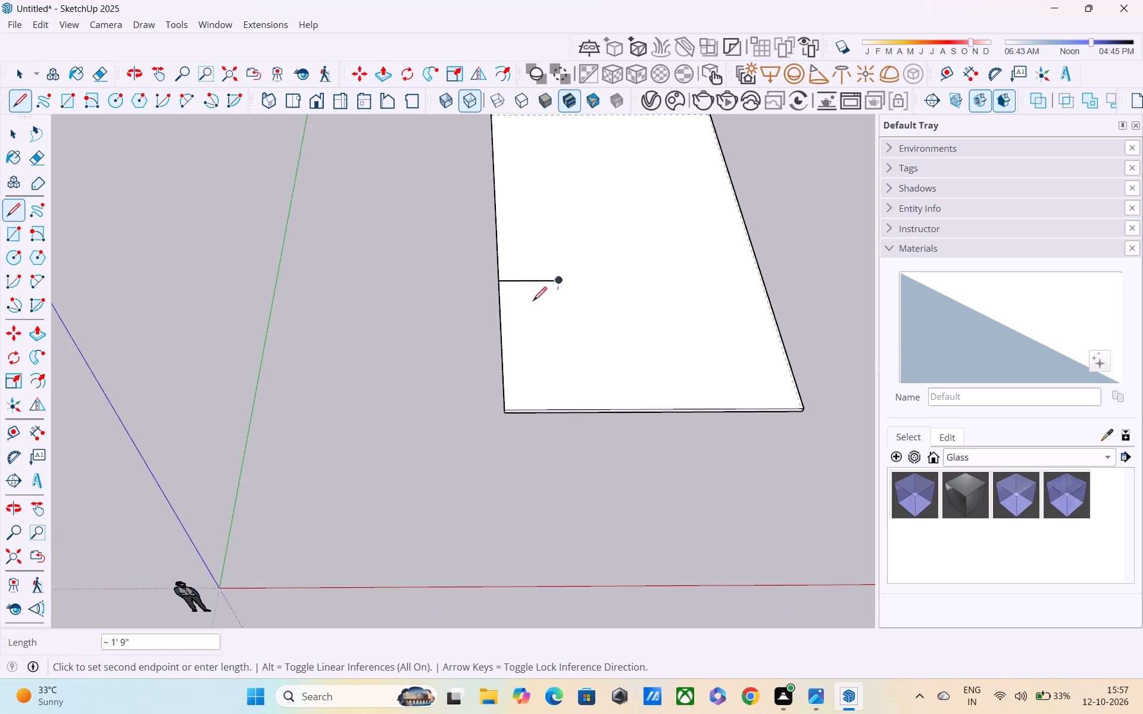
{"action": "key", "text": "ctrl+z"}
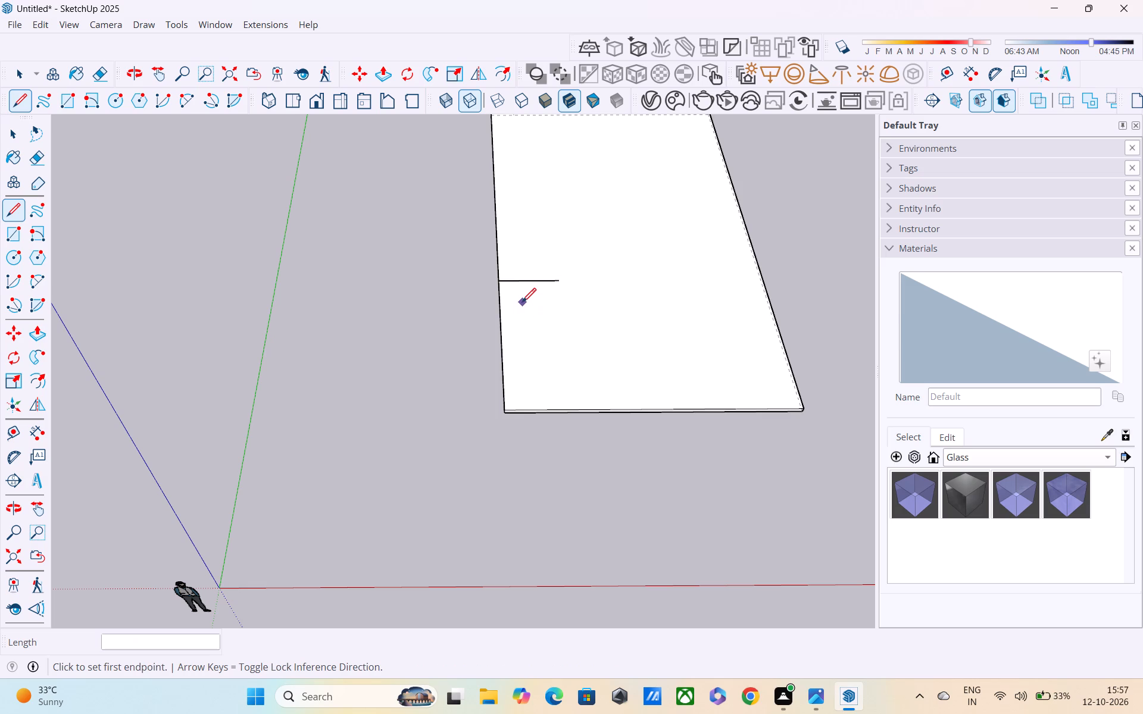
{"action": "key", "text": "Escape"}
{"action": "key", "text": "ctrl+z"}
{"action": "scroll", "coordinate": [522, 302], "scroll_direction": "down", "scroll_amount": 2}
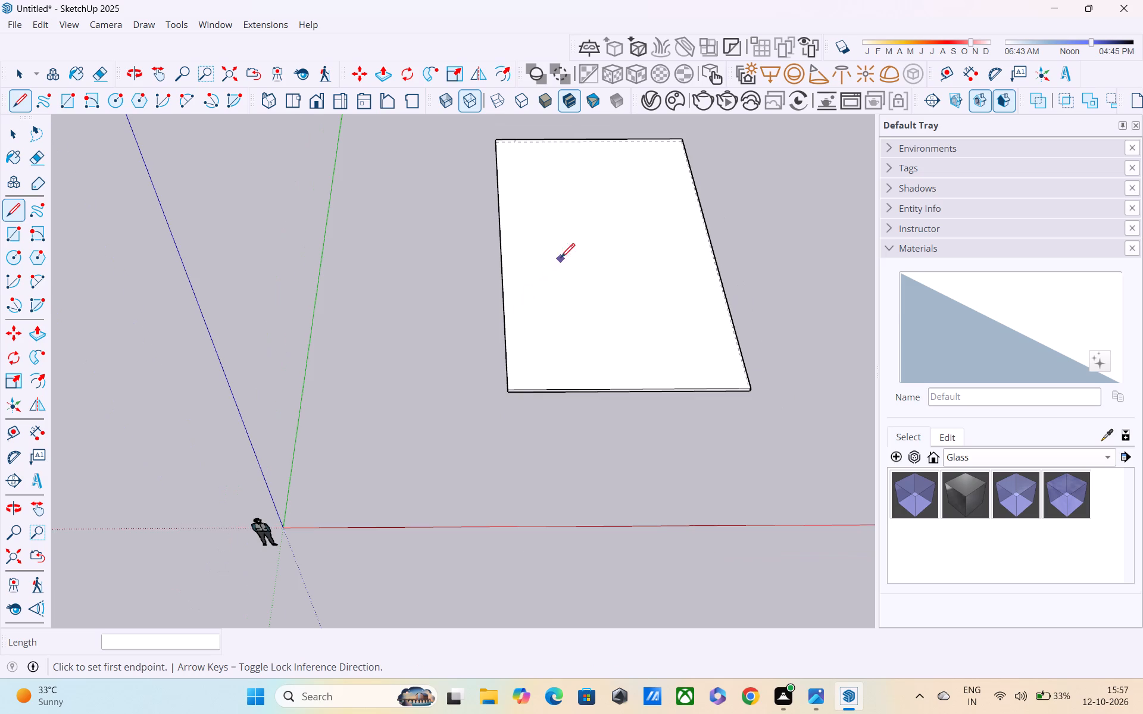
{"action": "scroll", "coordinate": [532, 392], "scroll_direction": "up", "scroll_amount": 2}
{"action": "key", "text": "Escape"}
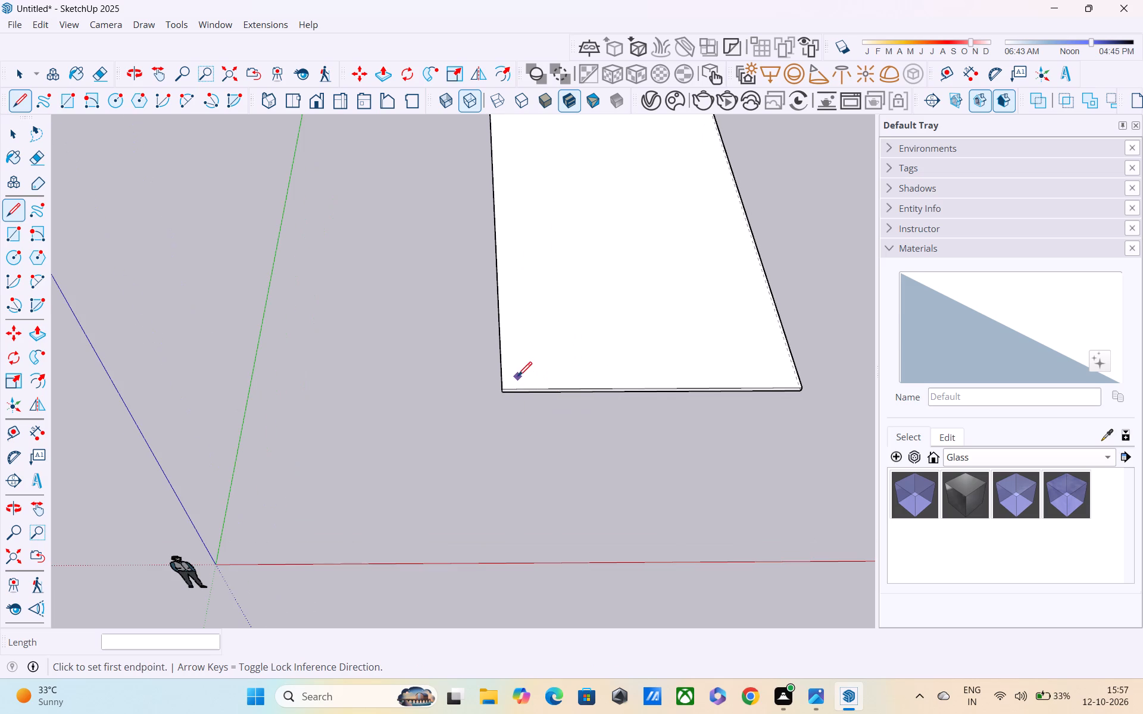
Place a Tape Measure guide 3' inward from the slab's long edge nearest the green axis.
{"action": "key", "text": "t"}
{"action": "left_click", "coordinate": [501, 343]}
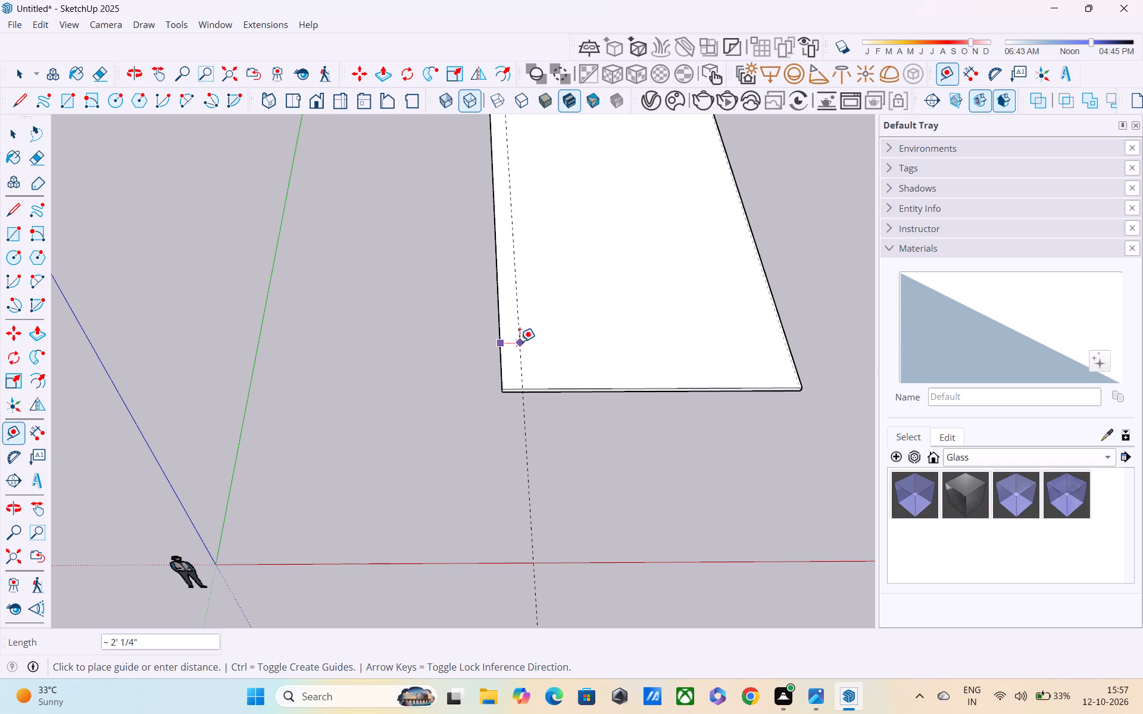
{"action": "key", "text": "9"}
{"action": "key", "text": "BackSpace"}
{"action": "key", "text": "BackSpace"}
{"action": "type", "text": "3'"}
{"action": "key", "text": "Return"}
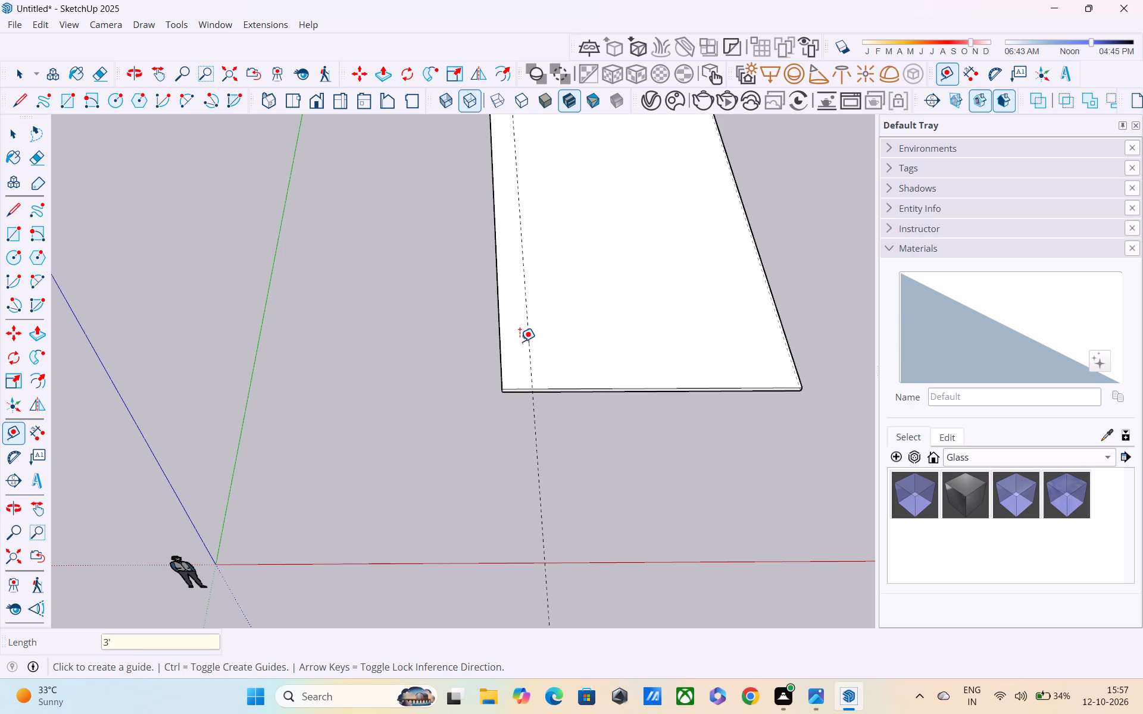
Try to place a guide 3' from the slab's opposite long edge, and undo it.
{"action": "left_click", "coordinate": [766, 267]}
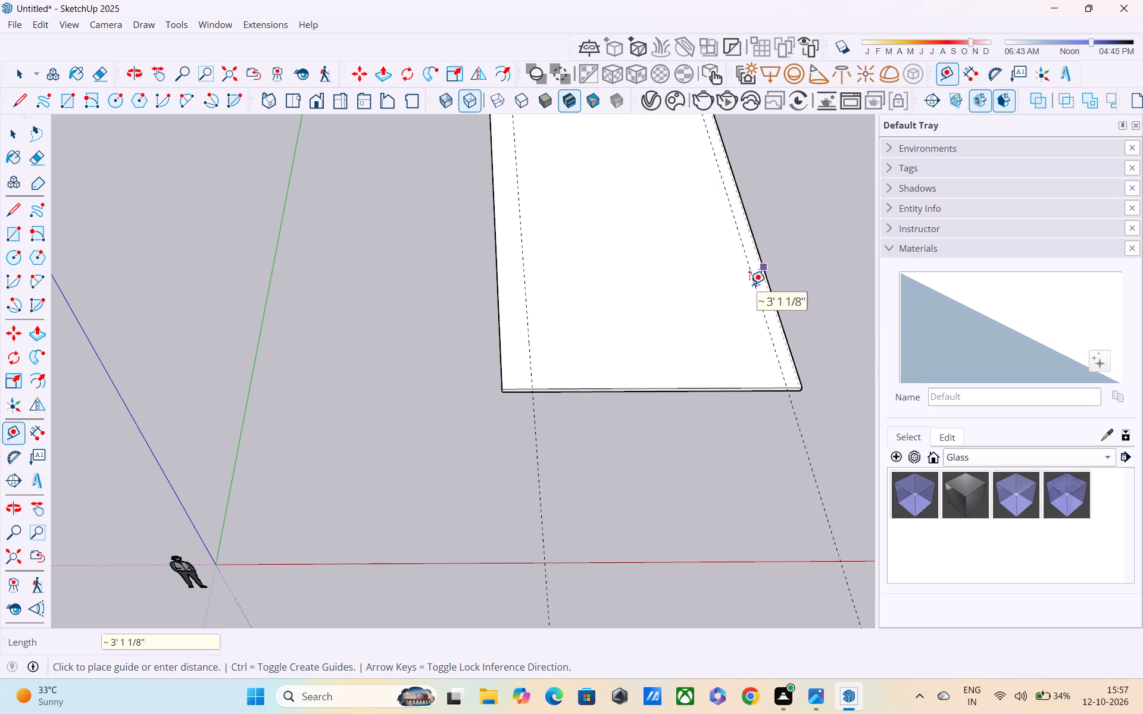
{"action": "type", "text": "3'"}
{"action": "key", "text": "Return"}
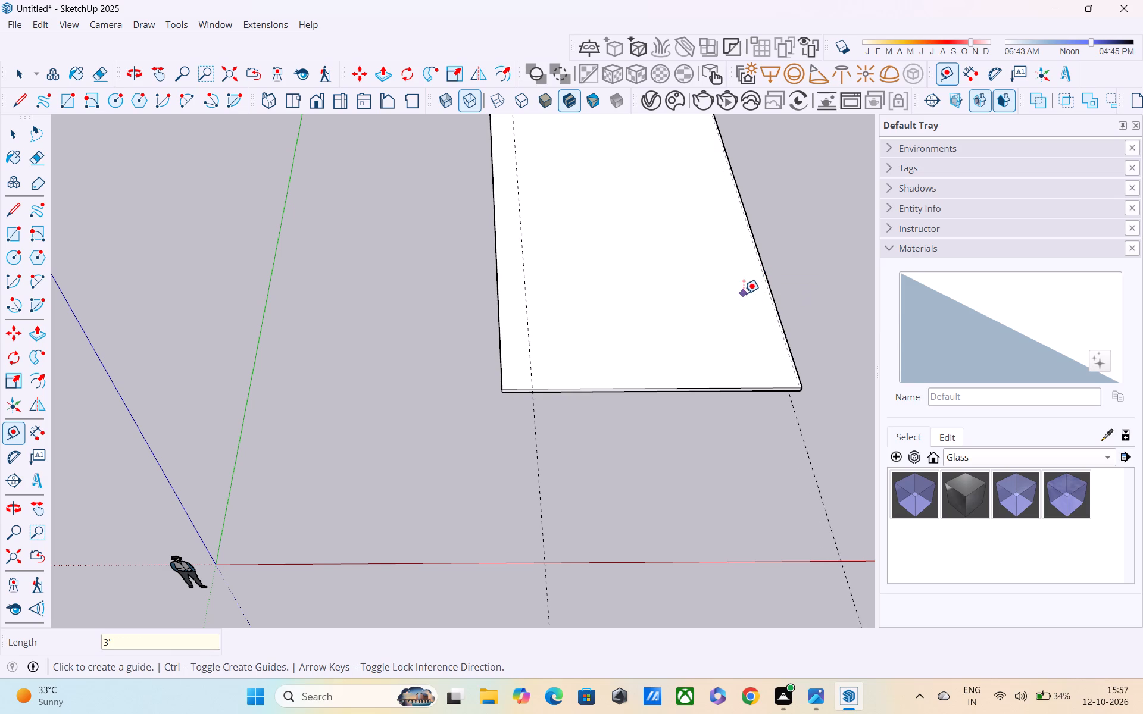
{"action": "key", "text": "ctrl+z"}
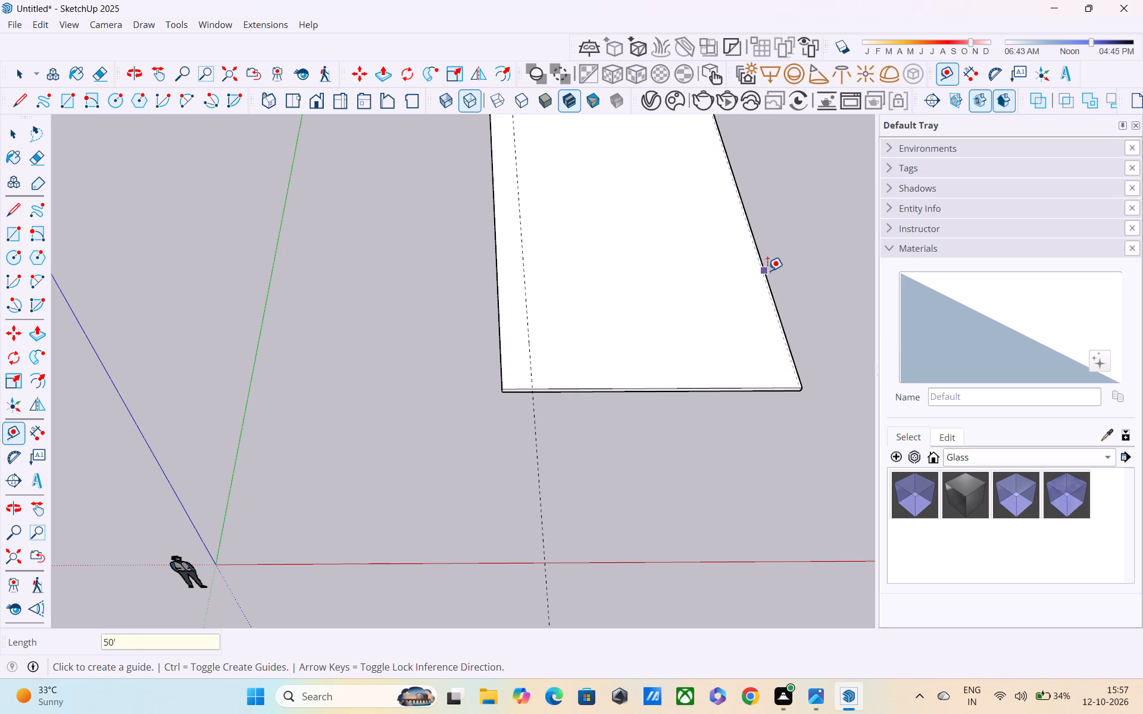
Place a guide 3' inward from the top edge of the slab's long side farthest from the green axis.
{"action": "scroll", "coordinate": [767, 271], "scroll_direction": "up", "scroll_amount": 3}
{"action": "left_click", "coordinate": [767, 271]}
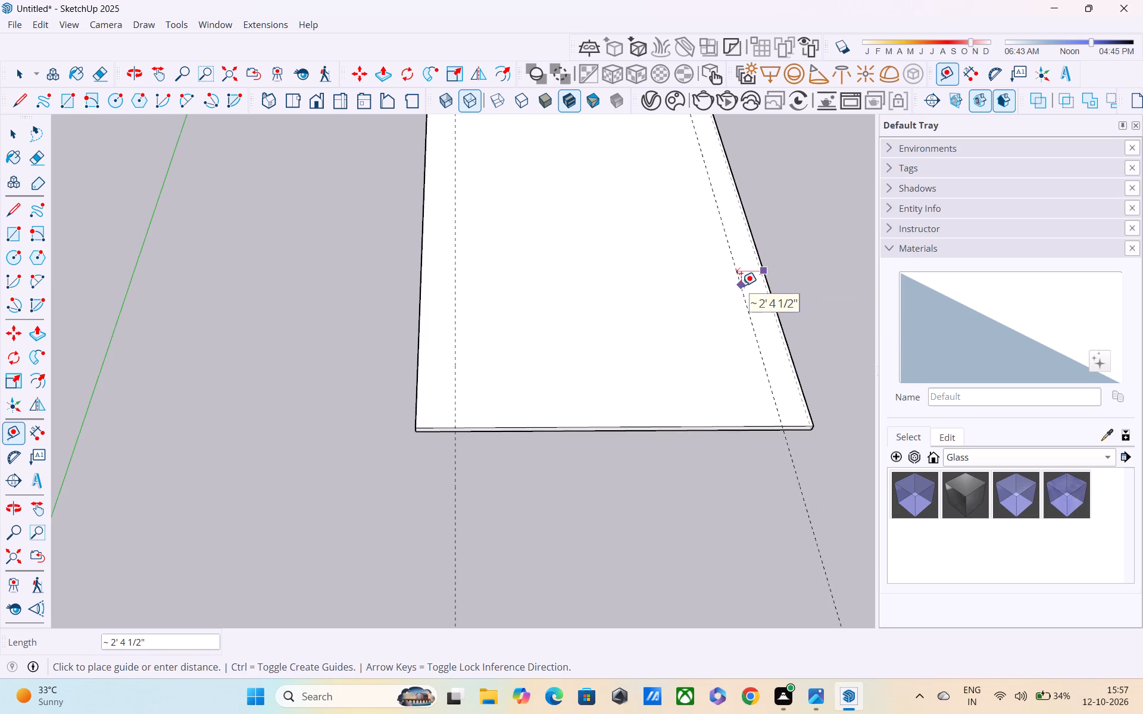
{"action": "type", "text": "3'"}
{"action": "key", "text": "Return"}
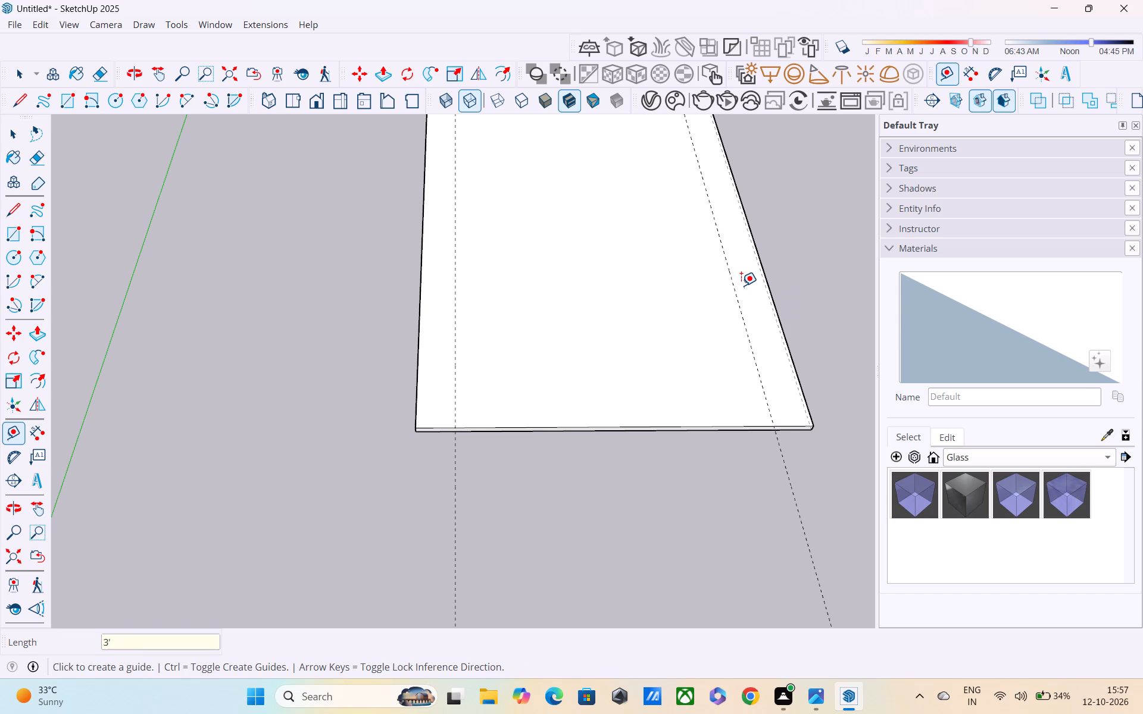
Place a guide 5' inward from the slab's 30' edge nearest the red axis.
{"action": "scroll", "coordinate": [728, 320], "scroll_direction": "down", "scroll_amount": 3}
{"action": "middle_click_drag", "start_coordinate": [672, 312], "coordinate": [663, 268]}
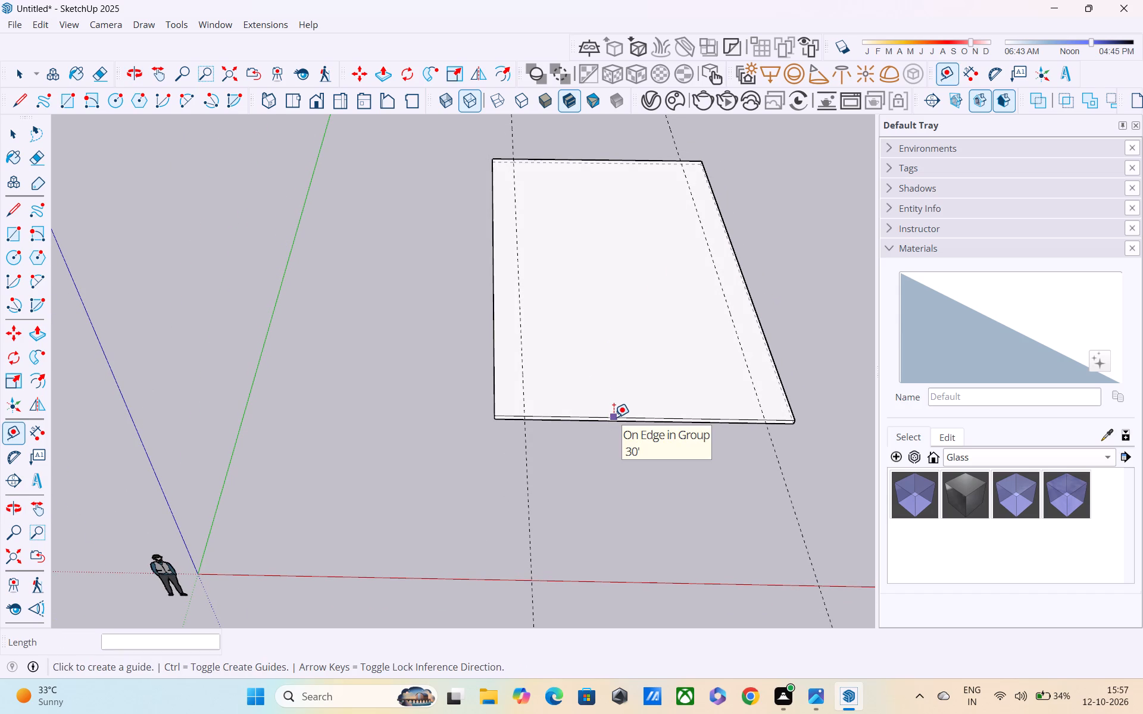
{"action": "left_click", "coordinate": [614, 416]}
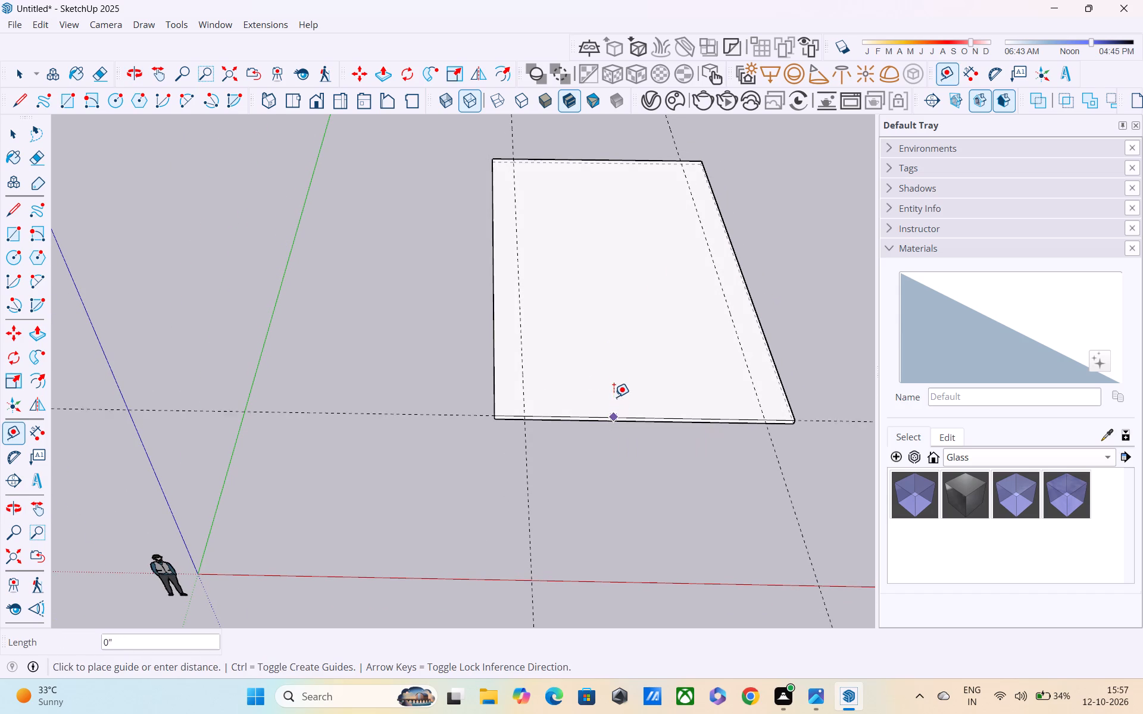
{"action": "type", "text": "5'"}
{"action": "key", "text": "Return"}
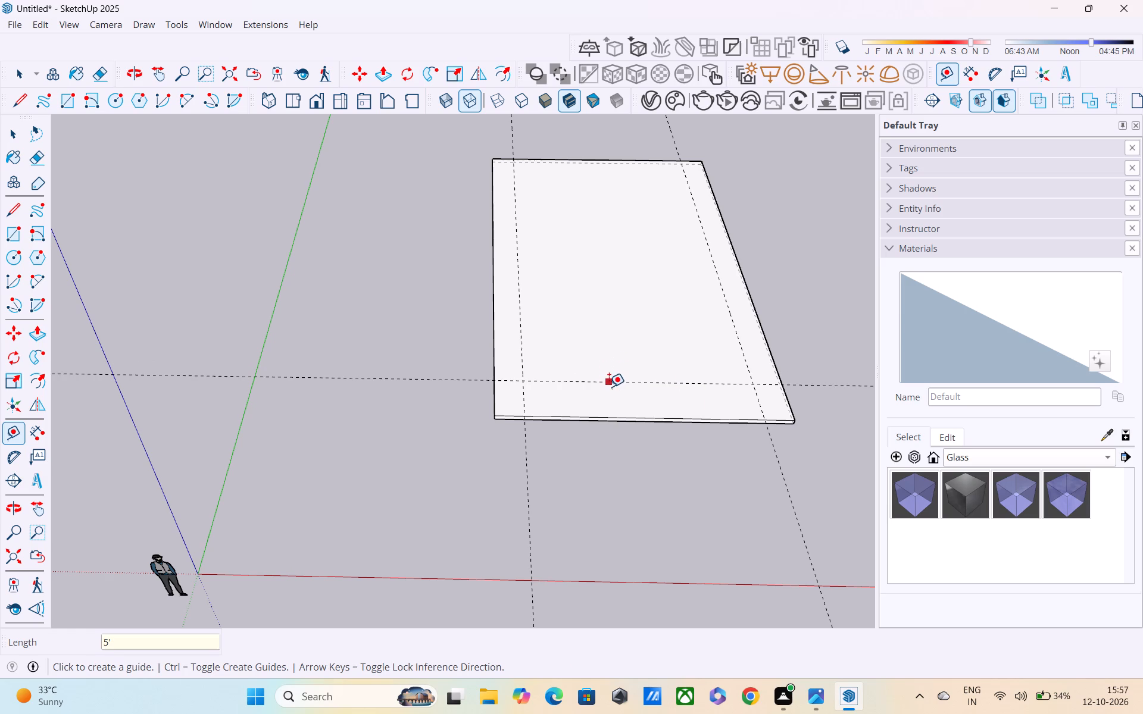
Place a second crosswise guide 5' farther into the slab, parallel to the first crosswise guide.
{"action": "left_click", "coordinate": [610, 381]}
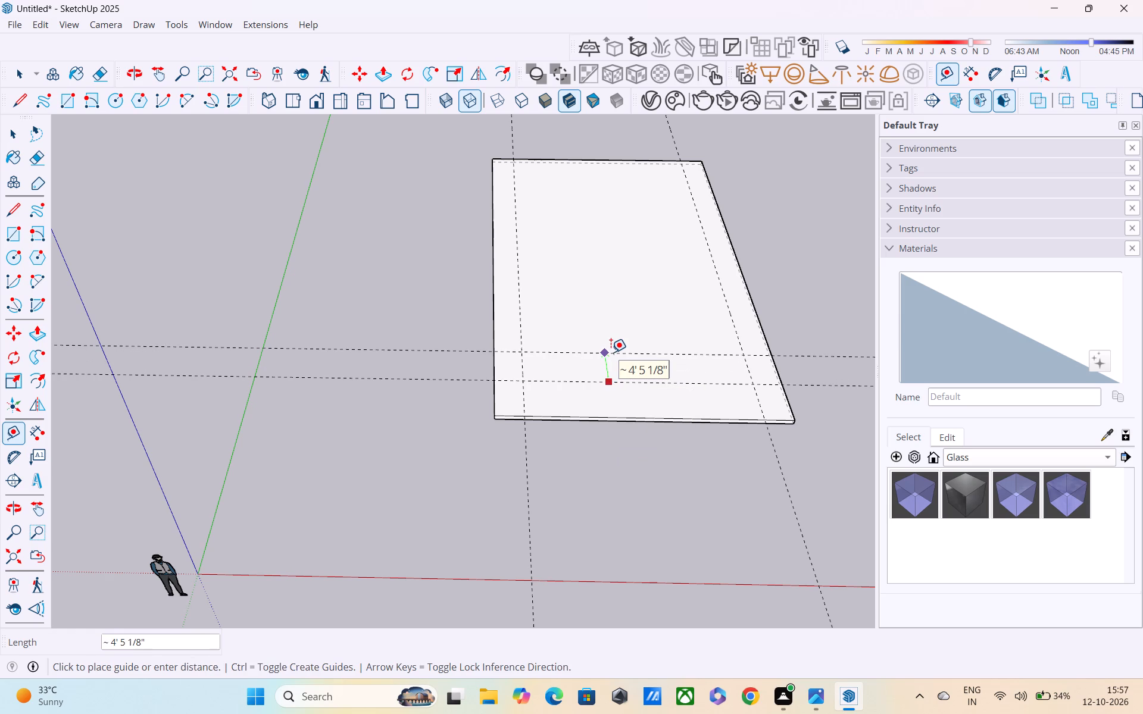
{"action": "type", "text": "5'"}
{"action": "key", "text": "Return"}
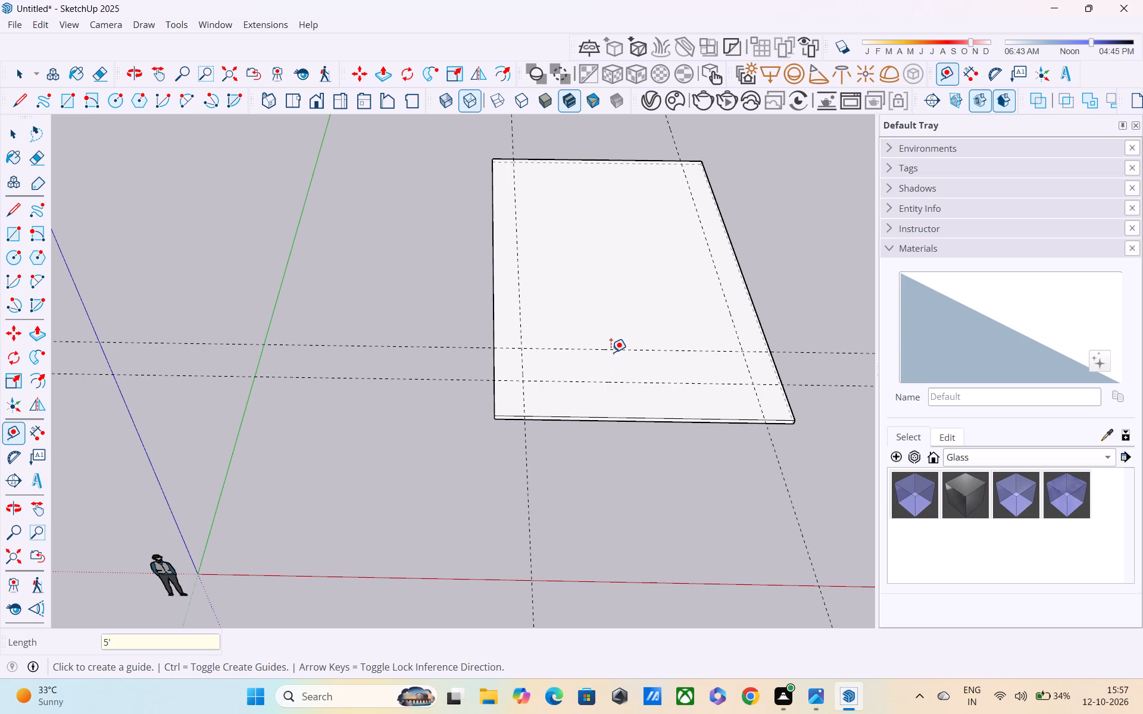
{"action": "scroll", "coordinate": [611, 352], "scroll_direction": "down", "scroll_amount": 2}
{"action": "middle_click_drag", "start_coordinate": [628, 327], "coordinate": [617, 368]}
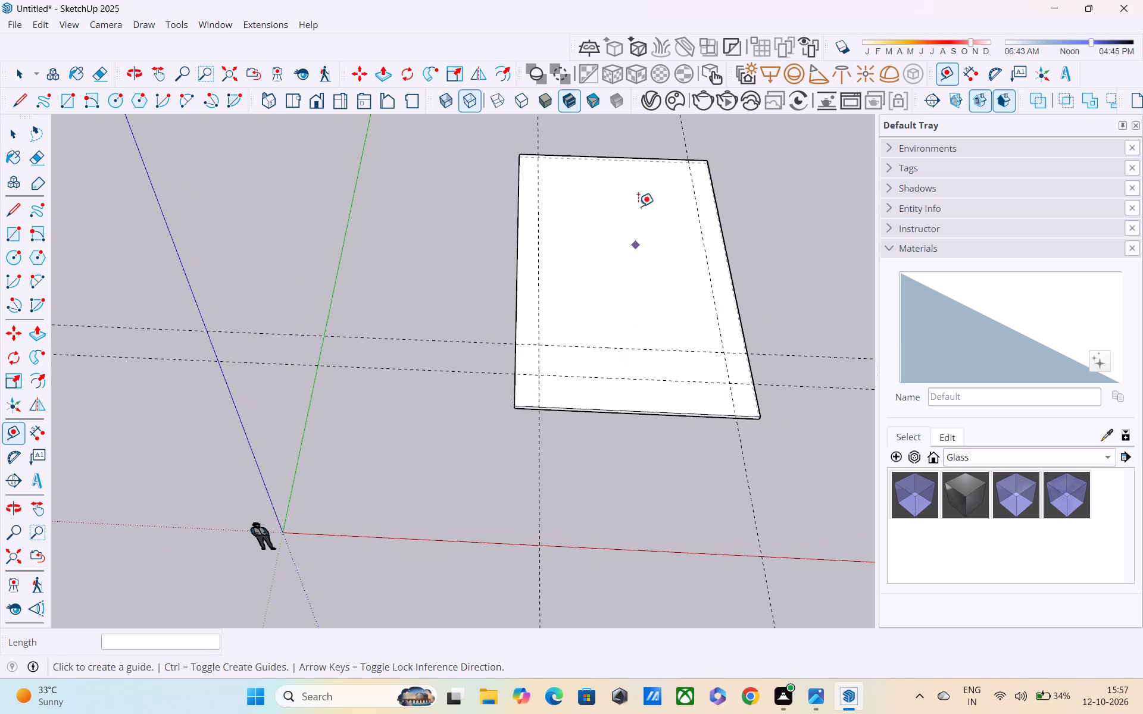
{"action": "key", "text": "Escape"}
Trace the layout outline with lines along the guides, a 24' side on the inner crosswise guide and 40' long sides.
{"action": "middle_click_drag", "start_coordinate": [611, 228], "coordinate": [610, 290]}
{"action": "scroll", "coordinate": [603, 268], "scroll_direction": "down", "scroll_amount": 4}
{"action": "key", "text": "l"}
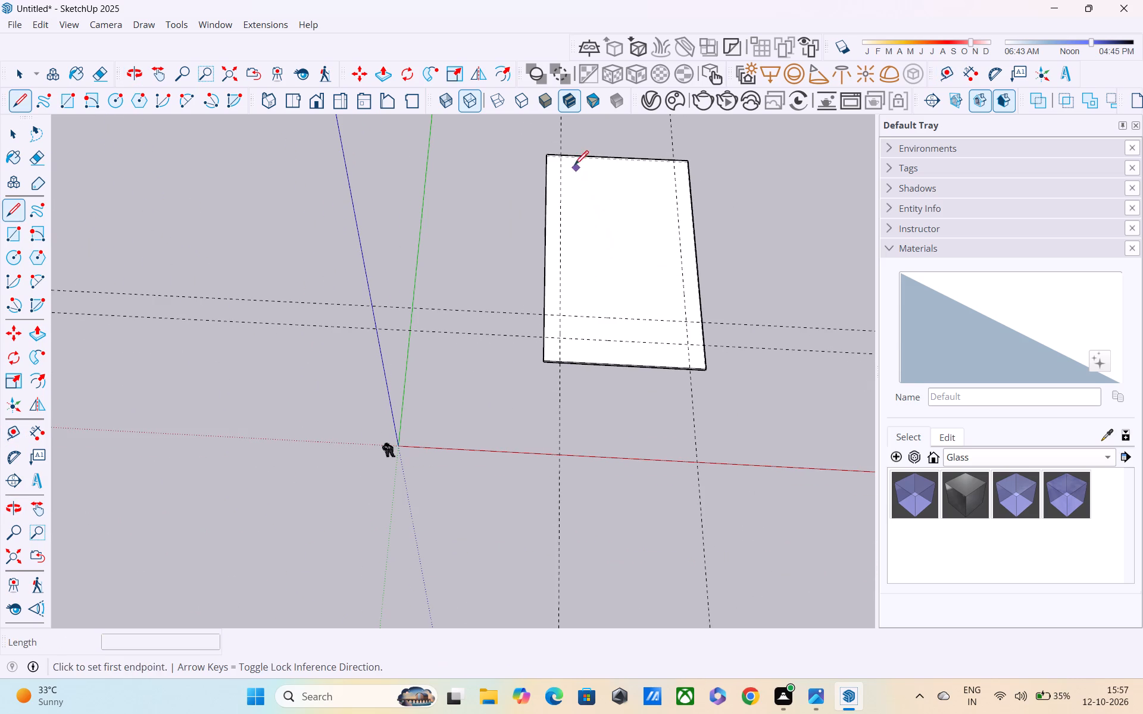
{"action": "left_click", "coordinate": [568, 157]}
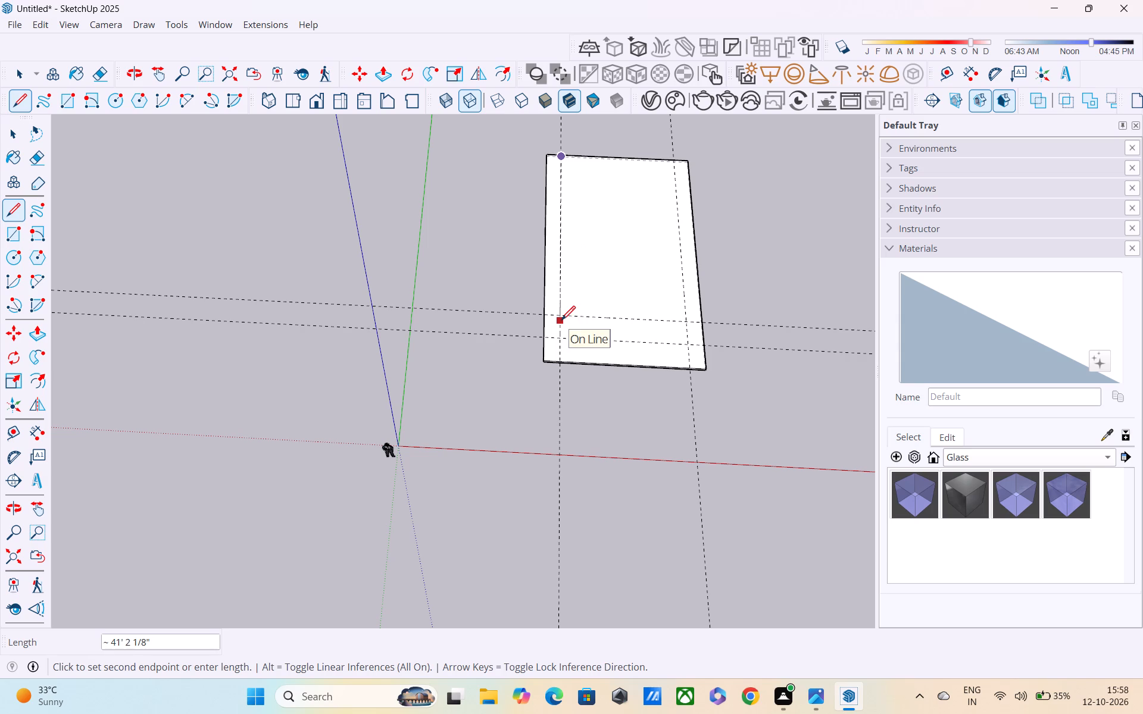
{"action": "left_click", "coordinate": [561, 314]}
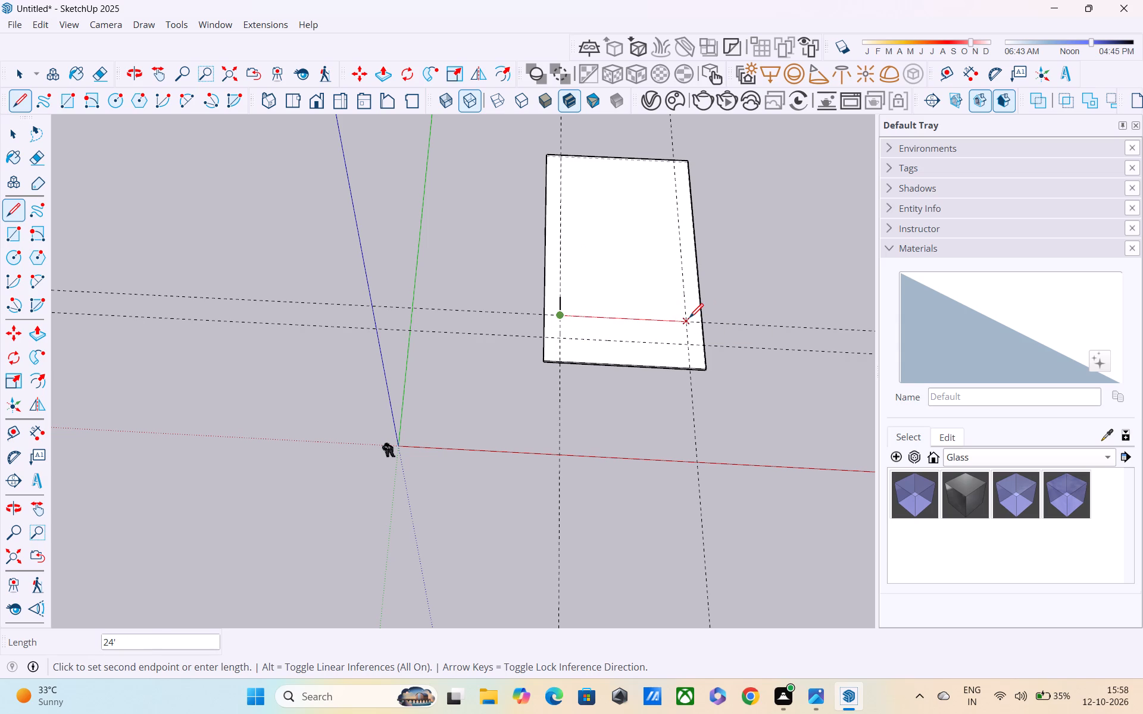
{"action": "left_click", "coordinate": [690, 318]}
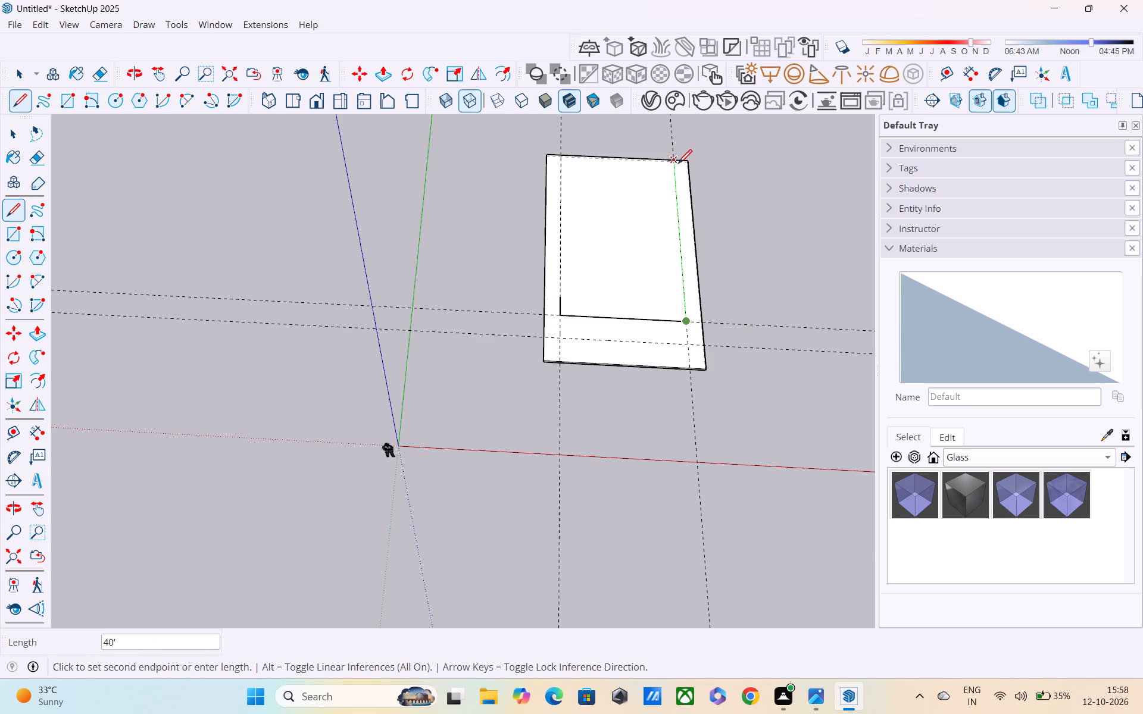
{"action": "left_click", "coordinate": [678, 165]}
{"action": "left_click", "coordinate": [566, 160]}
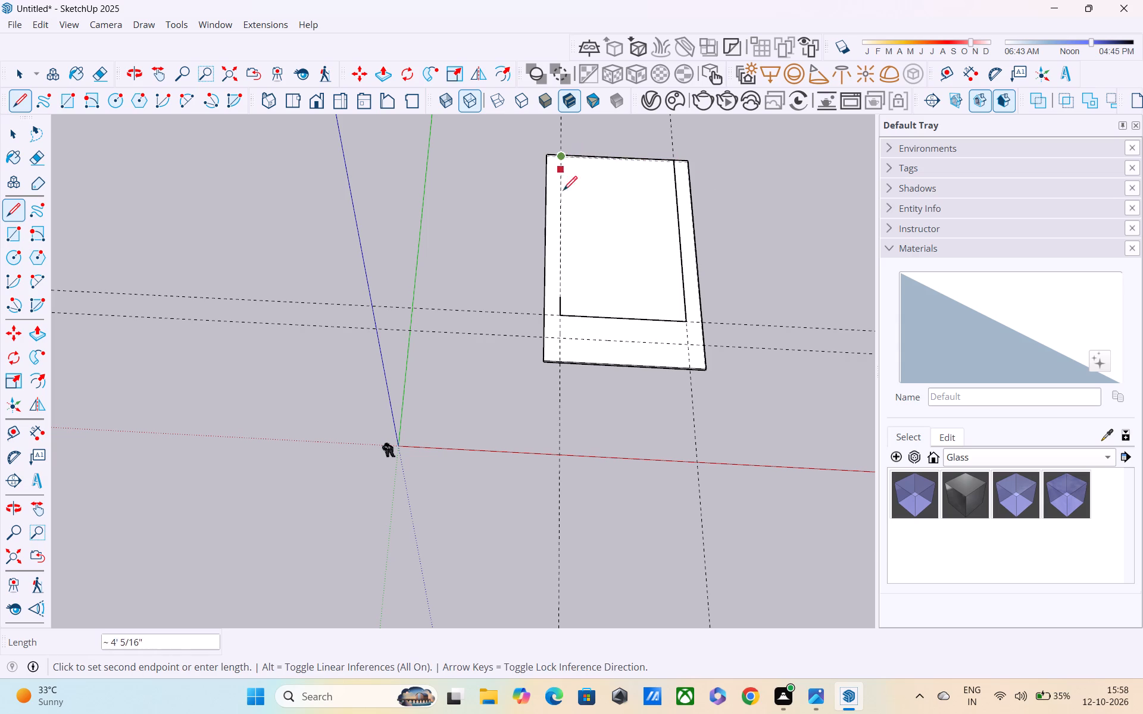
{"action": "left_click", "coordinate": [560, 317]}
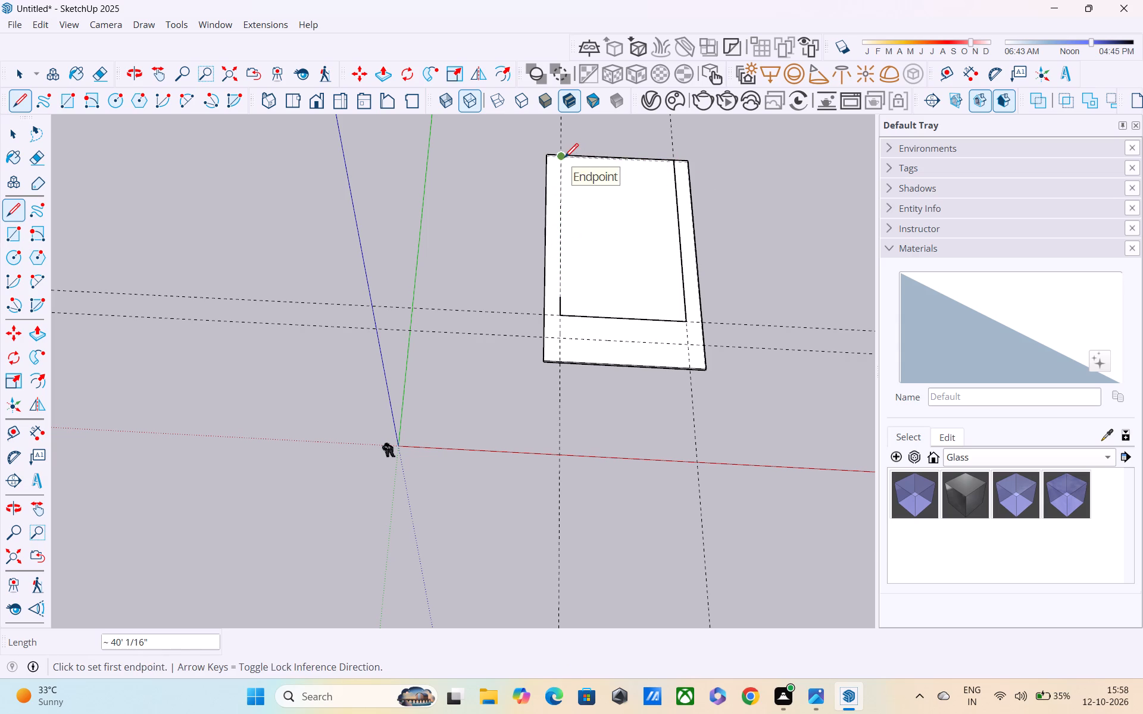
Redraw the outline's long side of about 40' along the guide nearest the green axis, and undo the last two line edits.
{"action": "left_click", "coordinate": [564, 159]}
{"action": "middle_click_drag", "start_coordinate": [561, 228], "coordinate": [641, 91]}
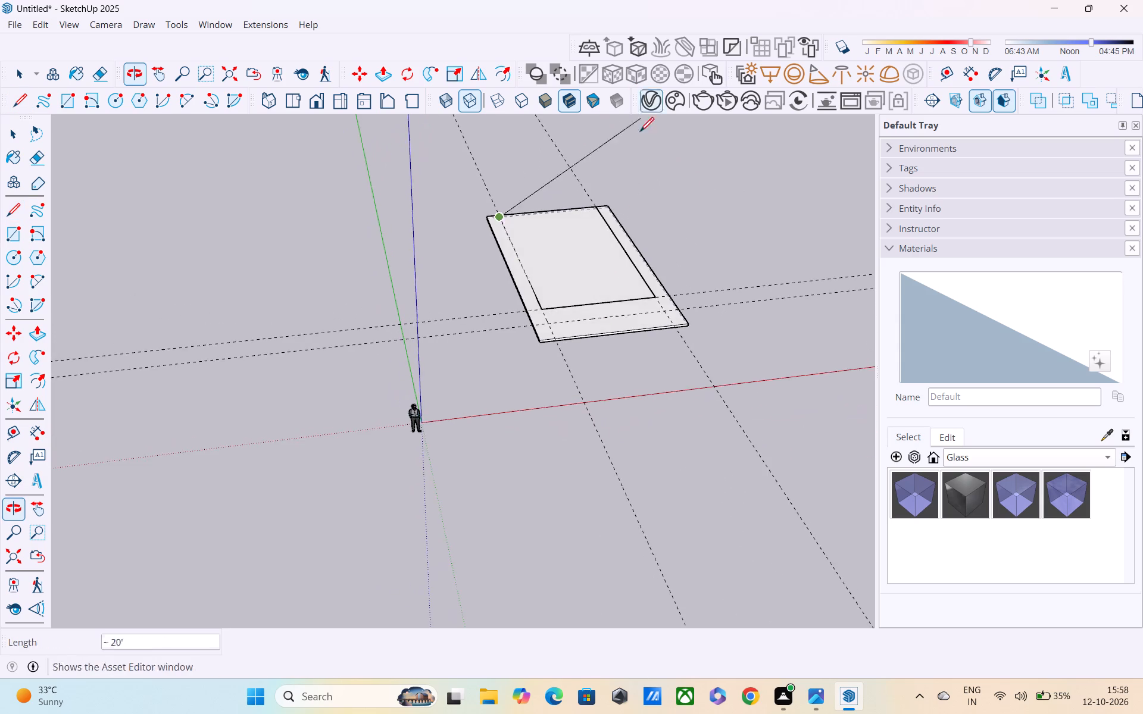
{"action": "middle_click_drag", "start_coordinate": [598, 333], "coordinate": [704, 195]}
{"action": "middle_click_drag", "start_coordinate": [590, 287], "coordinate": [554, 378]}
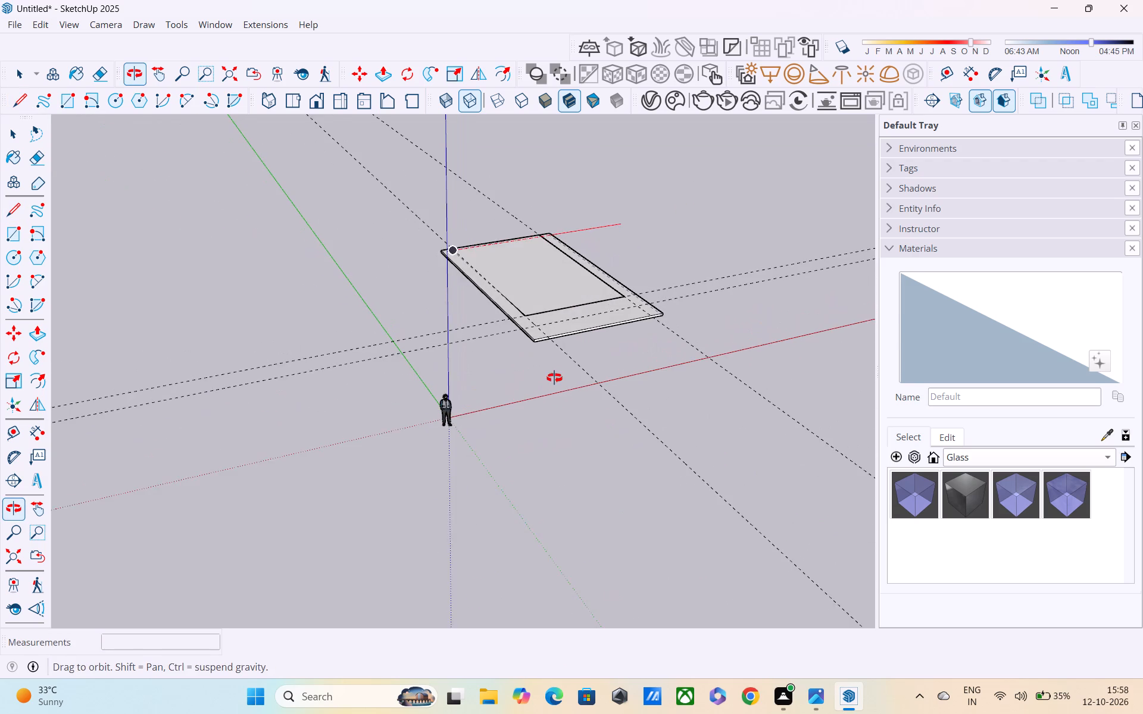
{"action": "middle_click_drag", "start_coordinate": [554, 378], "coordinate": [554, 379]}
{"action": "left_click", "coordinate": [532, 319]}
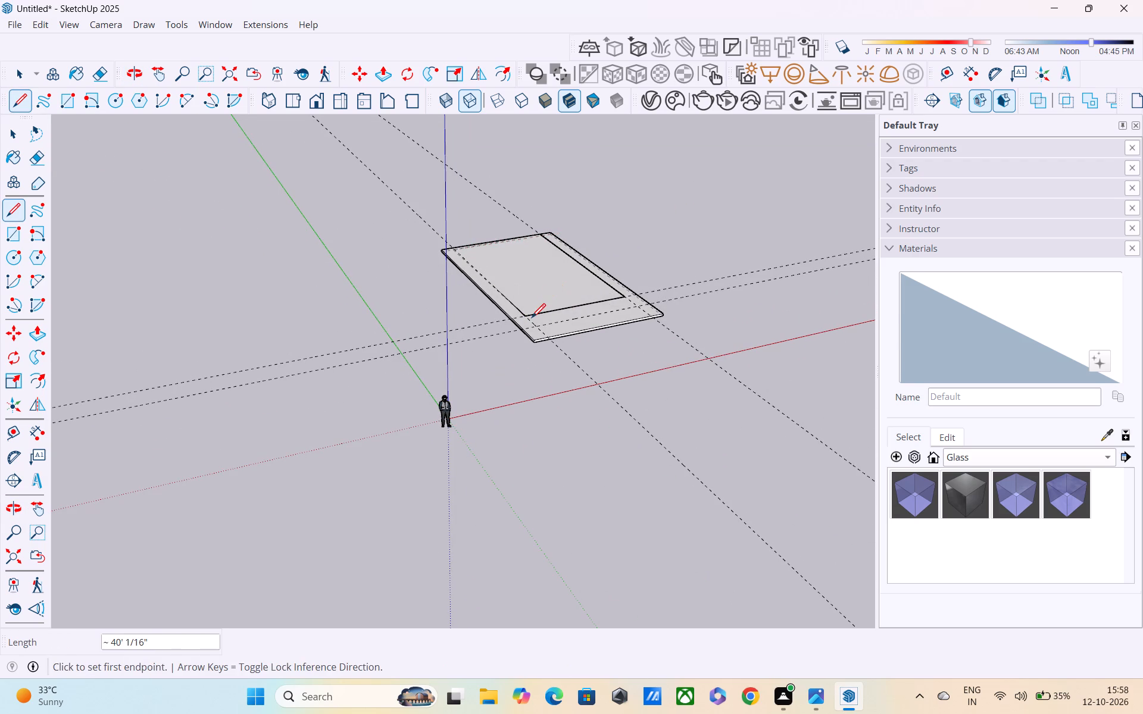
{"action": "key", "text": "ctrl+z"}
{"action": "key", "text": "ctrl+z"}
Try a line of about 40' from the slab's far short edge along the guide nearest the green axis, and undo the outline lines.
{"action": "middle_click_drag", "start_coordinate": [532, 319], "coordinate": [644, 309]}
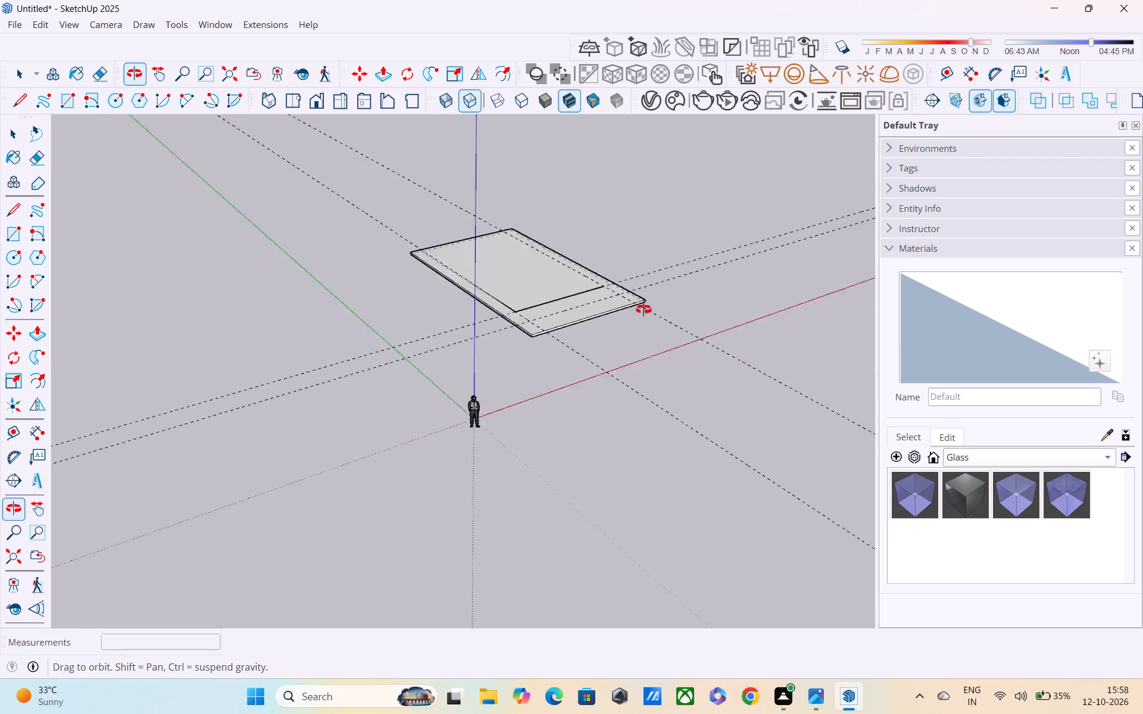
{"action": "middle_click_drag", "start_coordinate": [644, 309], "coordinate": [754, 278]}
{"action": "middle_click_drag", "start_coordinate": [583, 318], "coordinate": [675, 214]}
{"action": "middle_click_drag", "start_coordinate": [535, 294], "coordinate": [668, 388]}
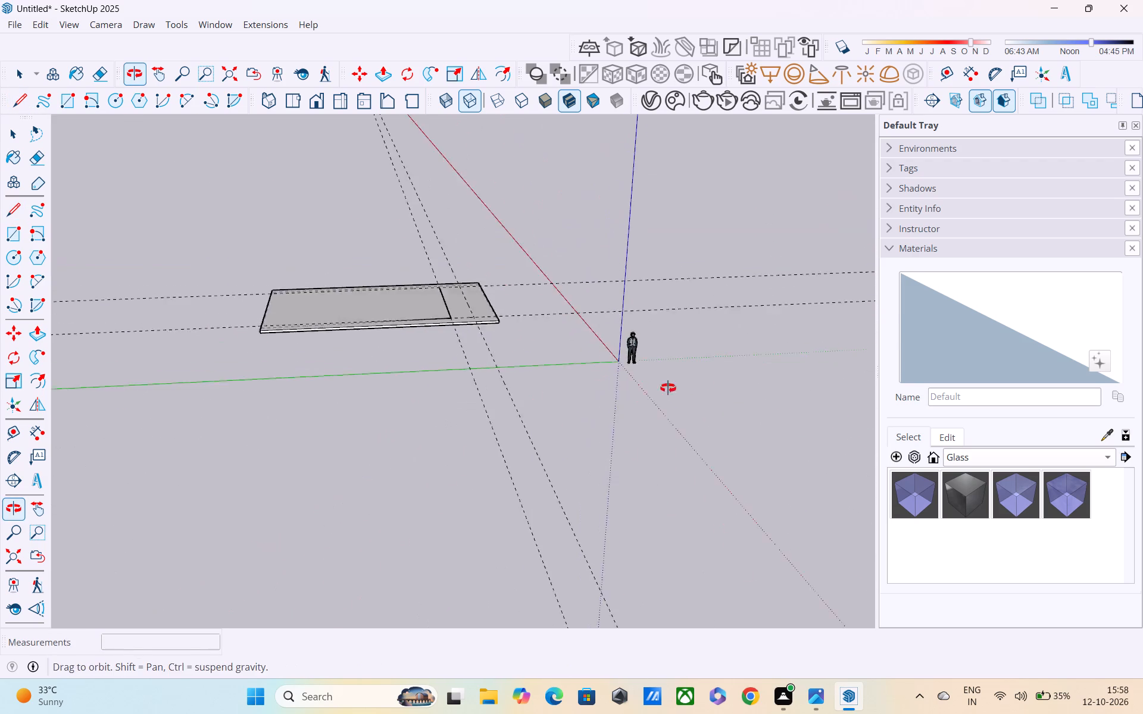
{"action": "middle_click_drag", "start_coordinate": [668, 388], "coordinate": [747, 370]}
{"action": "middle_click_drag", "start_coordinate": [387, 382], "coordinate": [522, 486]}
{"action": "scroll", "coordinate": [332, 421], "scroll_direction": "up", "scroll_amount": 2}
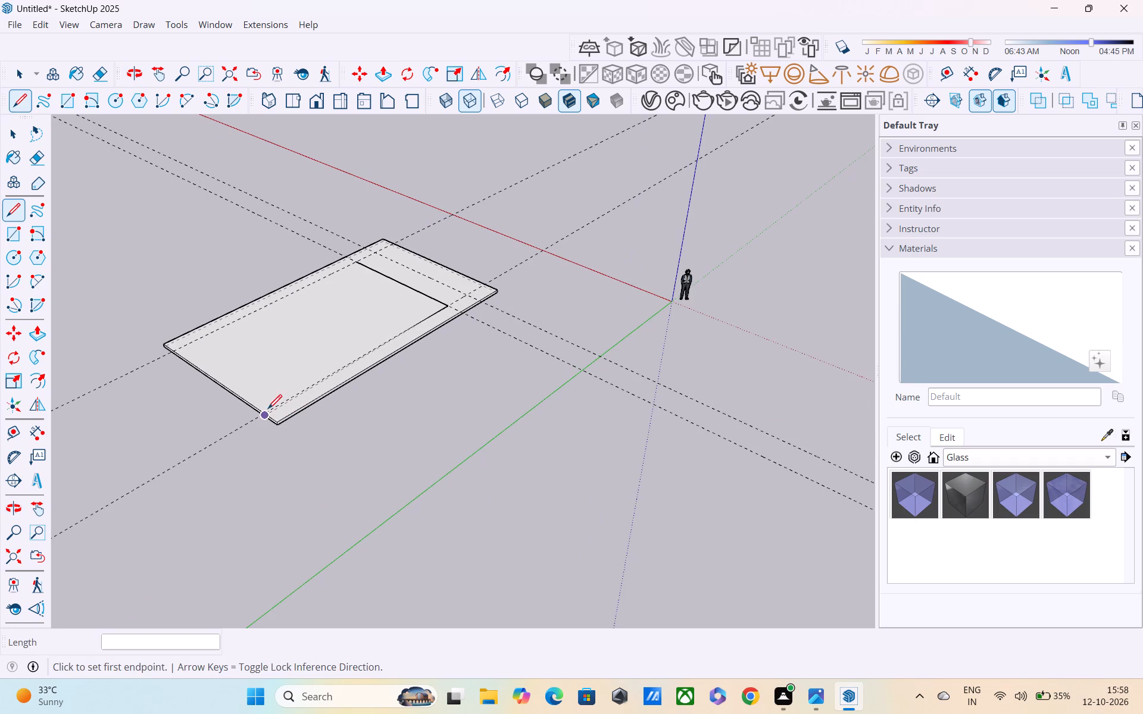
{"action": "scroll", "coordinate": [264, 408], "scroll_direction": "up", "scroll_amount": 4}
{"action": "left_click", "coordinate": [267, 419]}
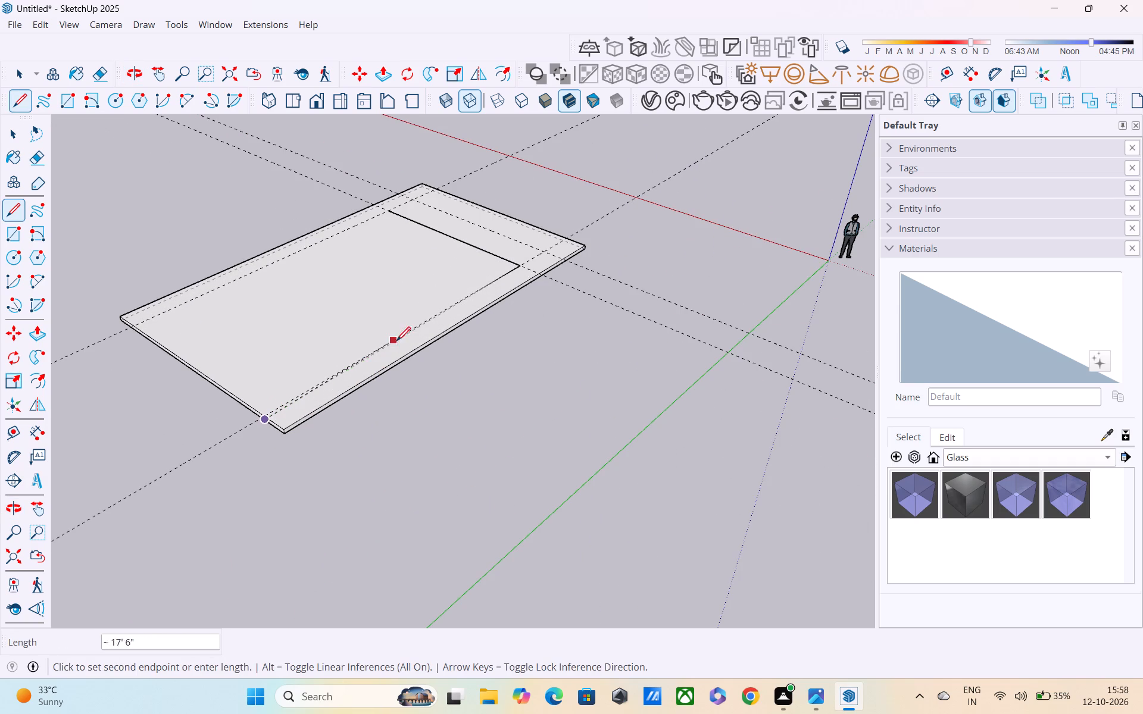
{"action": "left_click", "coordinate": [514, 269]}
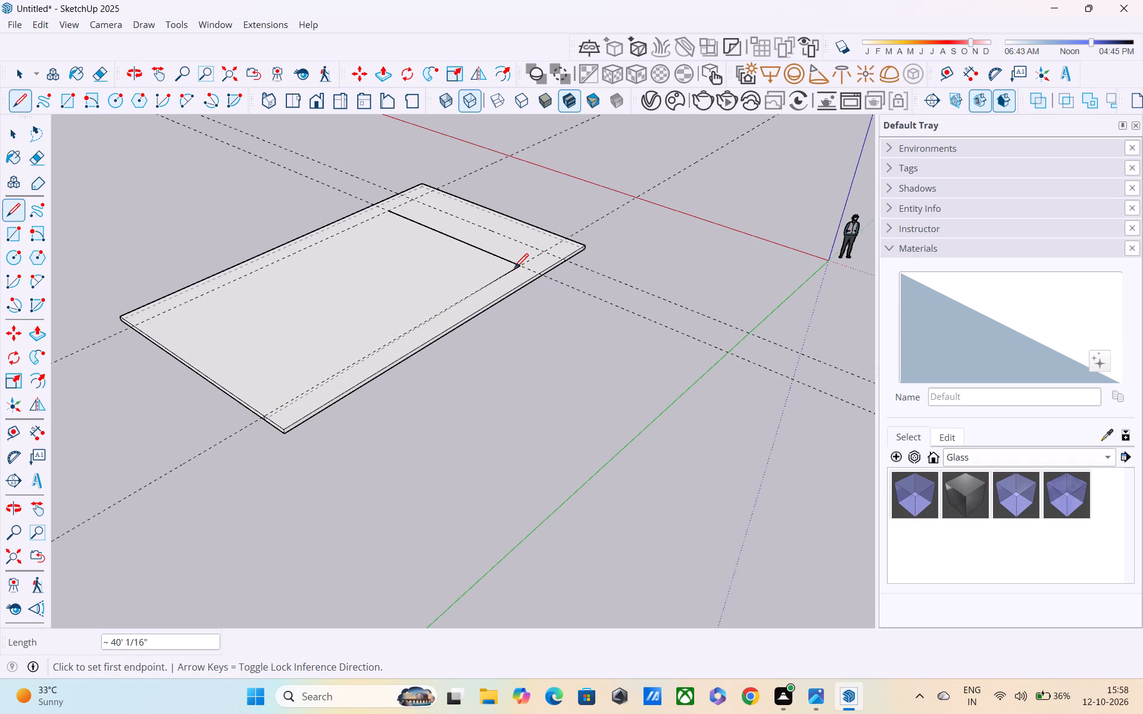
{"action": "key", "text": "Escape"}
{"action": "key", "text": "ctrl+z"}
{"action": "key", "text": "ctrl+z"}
Draw a rectangle about 38' 10" by 24' between the lengthwise guides, from the inner crosswise guide toward the slab's far short edge.
{"action": "scroll", "coordinate": [511, 282], "scroll_direction": "down", "scroll_amount": 3}
{"action": "middle_click_drag", "start_coordinate": [493, 300], "coordinate": [505, 476]}
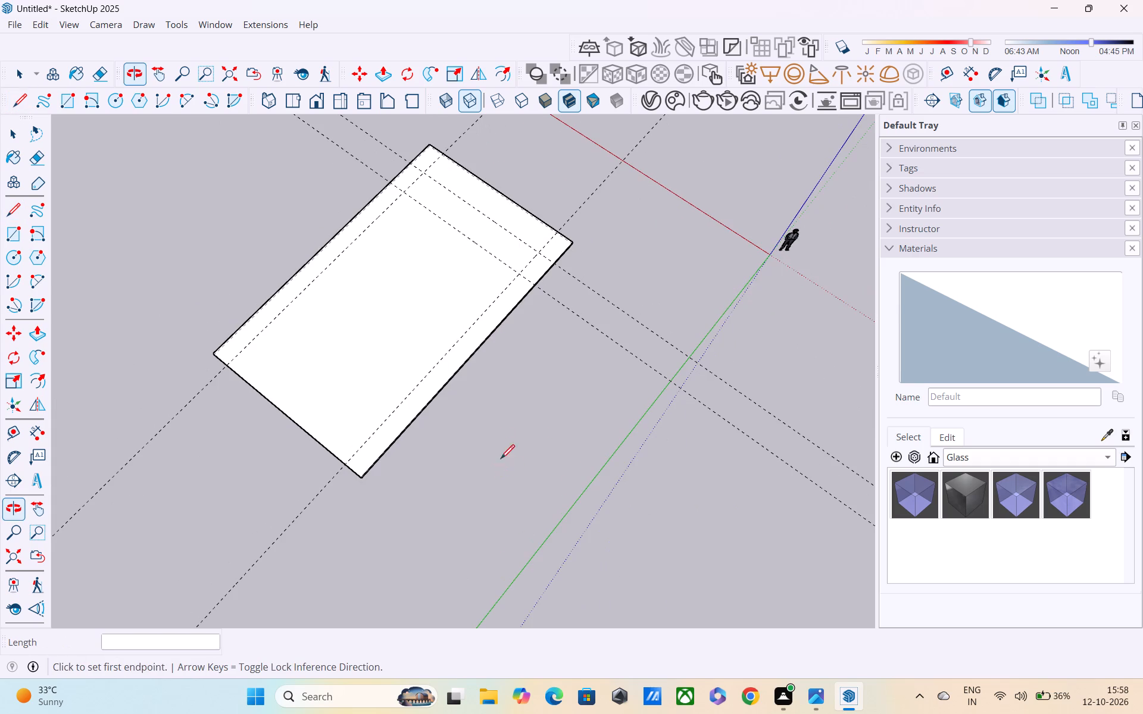
{"action": "key", "text": "Escape"}
{"action": "key", "text": "r"}
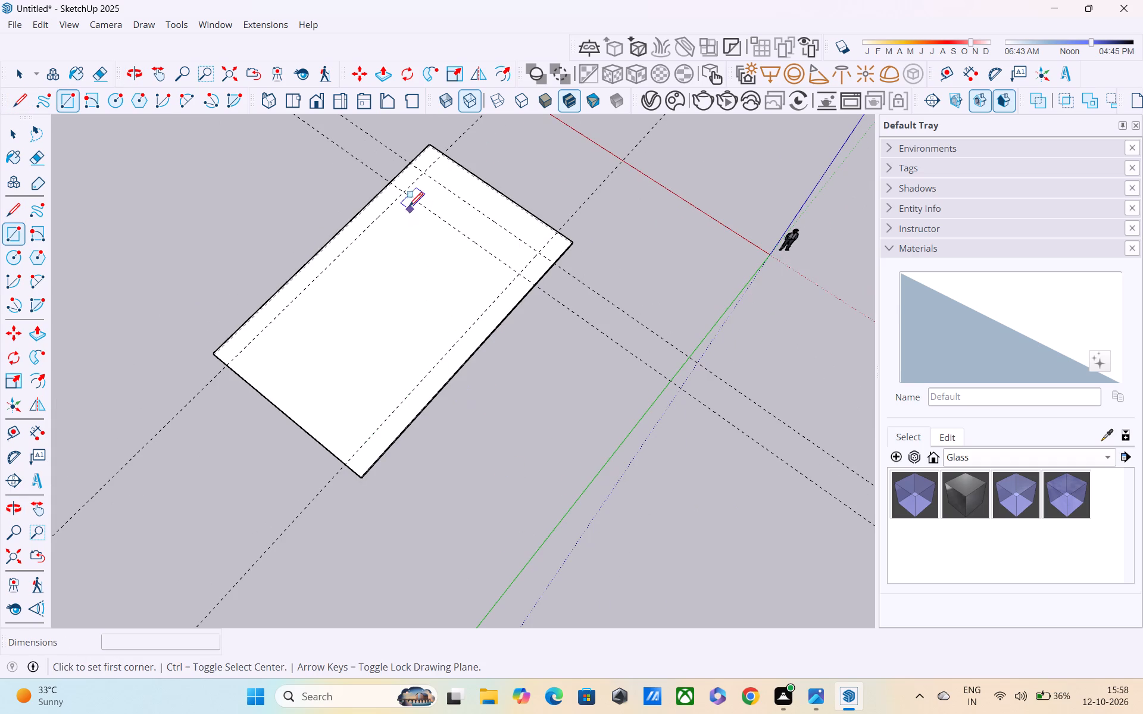
{"action": "left_click", "coordinate": [404, 195]}
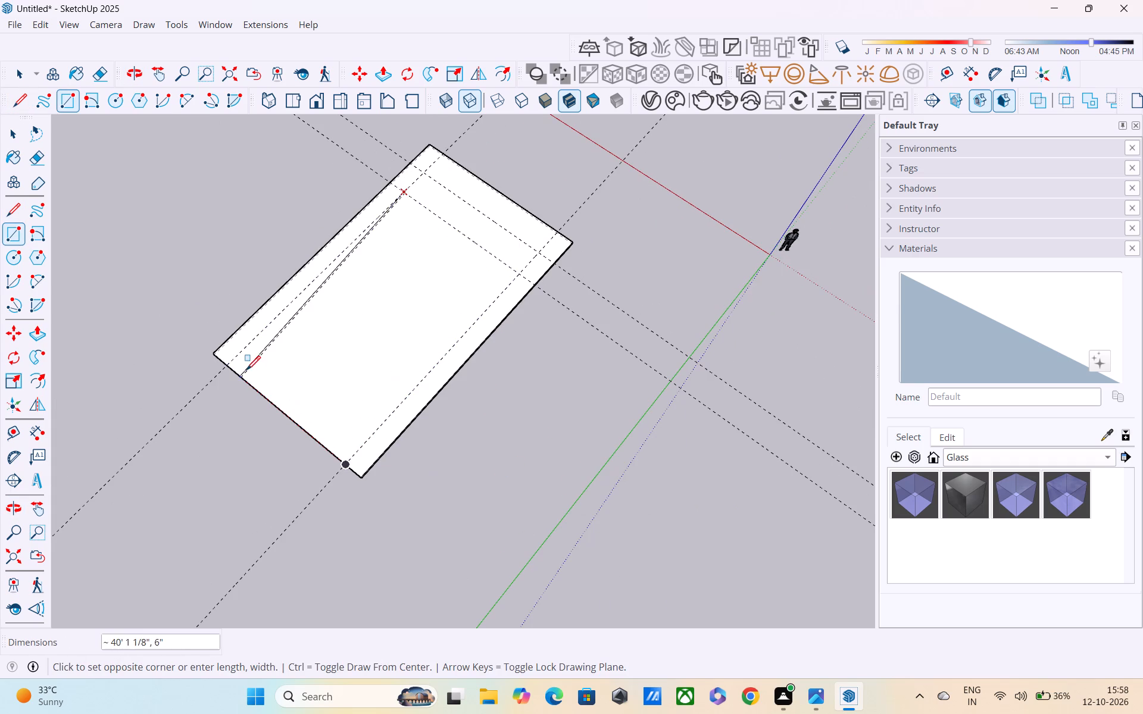
{"action": "left_click", "coordinate": [355, 459]}
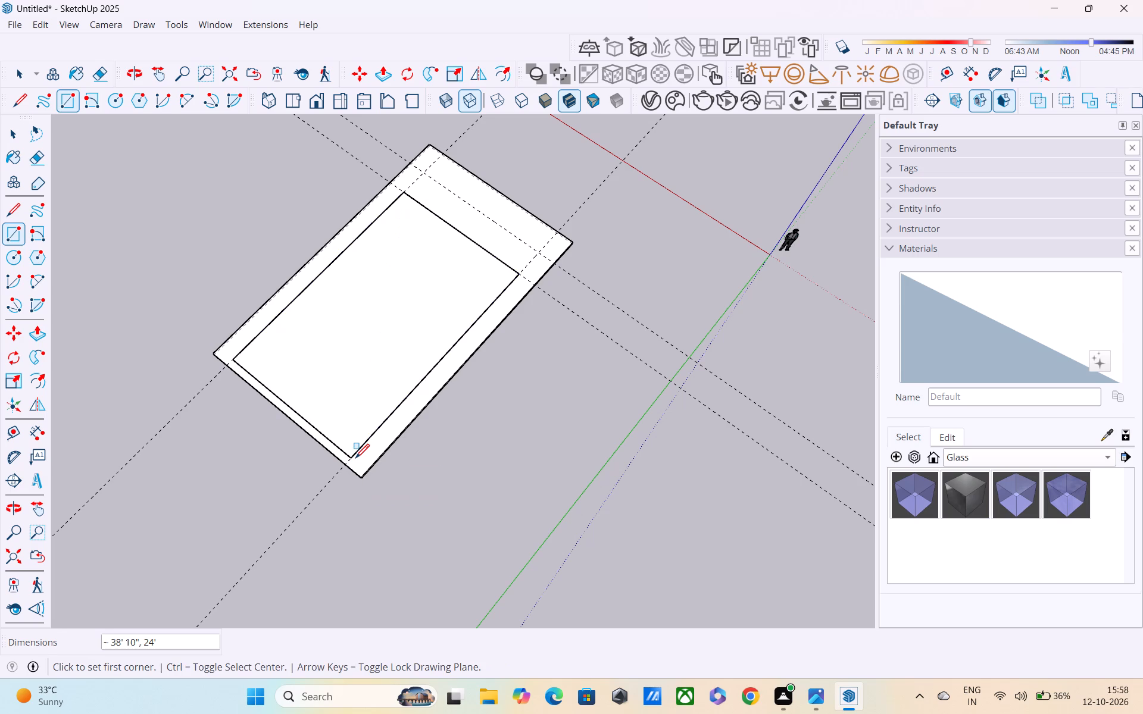
{"action": "key", "text": "Escape"}
Offset the layout rectangle 9" inward for the wall thickness.
{"action": "key", "text": "f"}
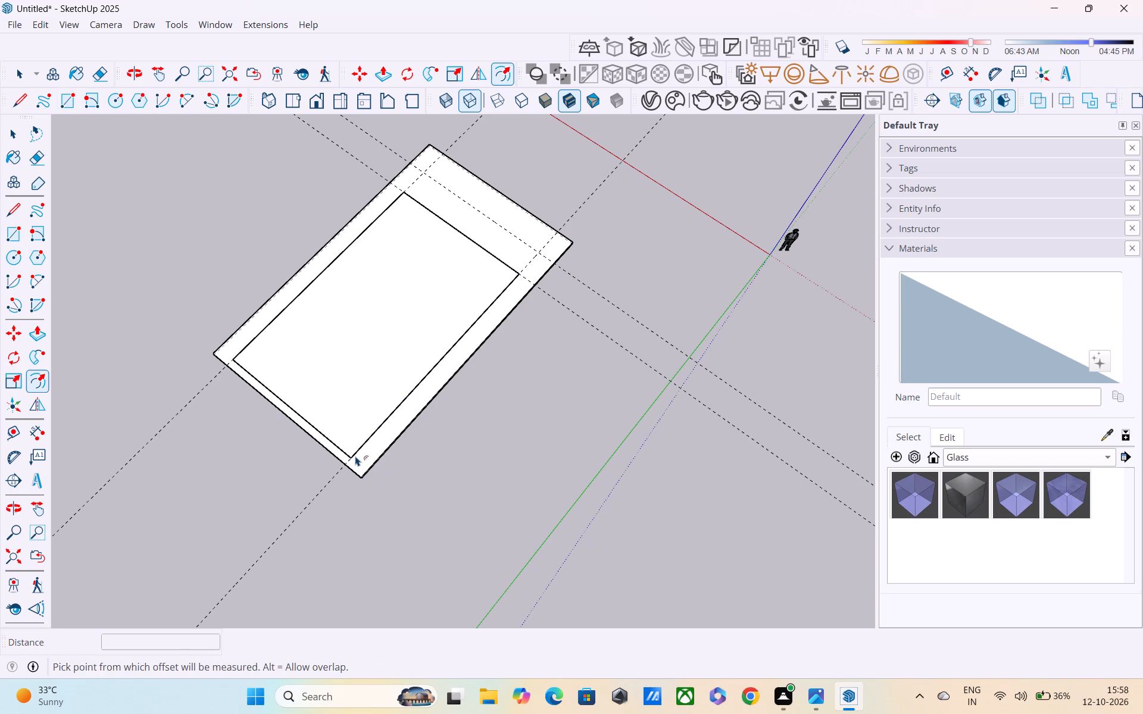
{"action": "left_click", "coordinate": [371, 423]}
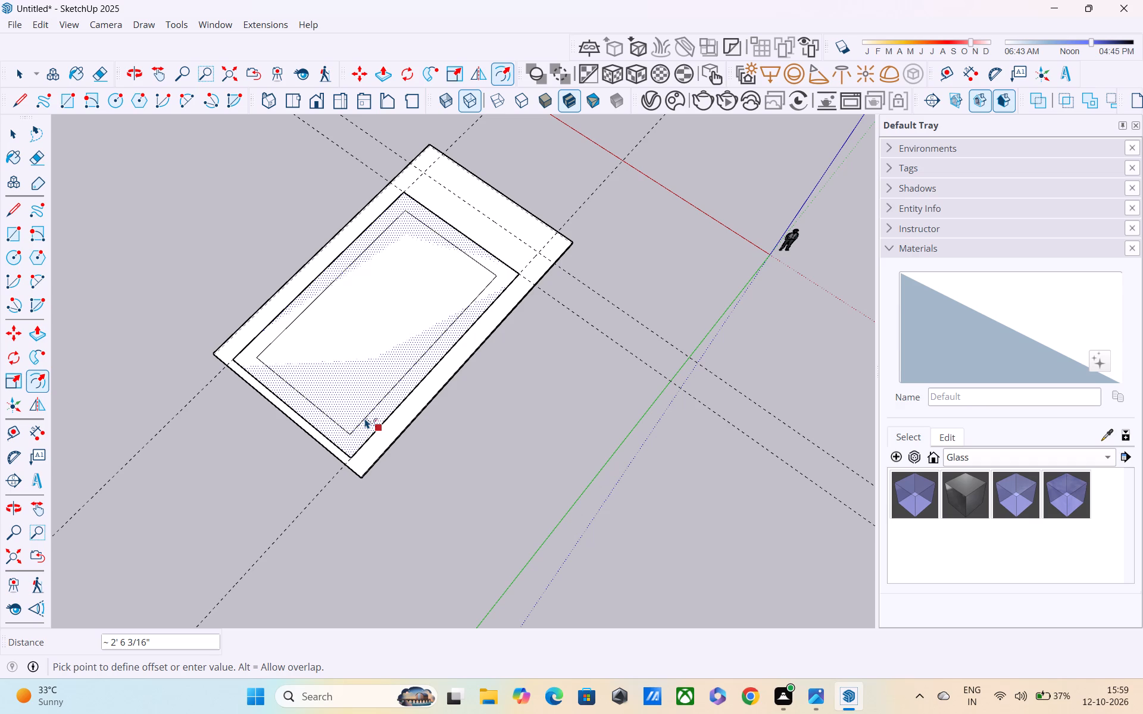
{"action": "type", "text": "9\""}
{"action": "key", "text": "Return"}
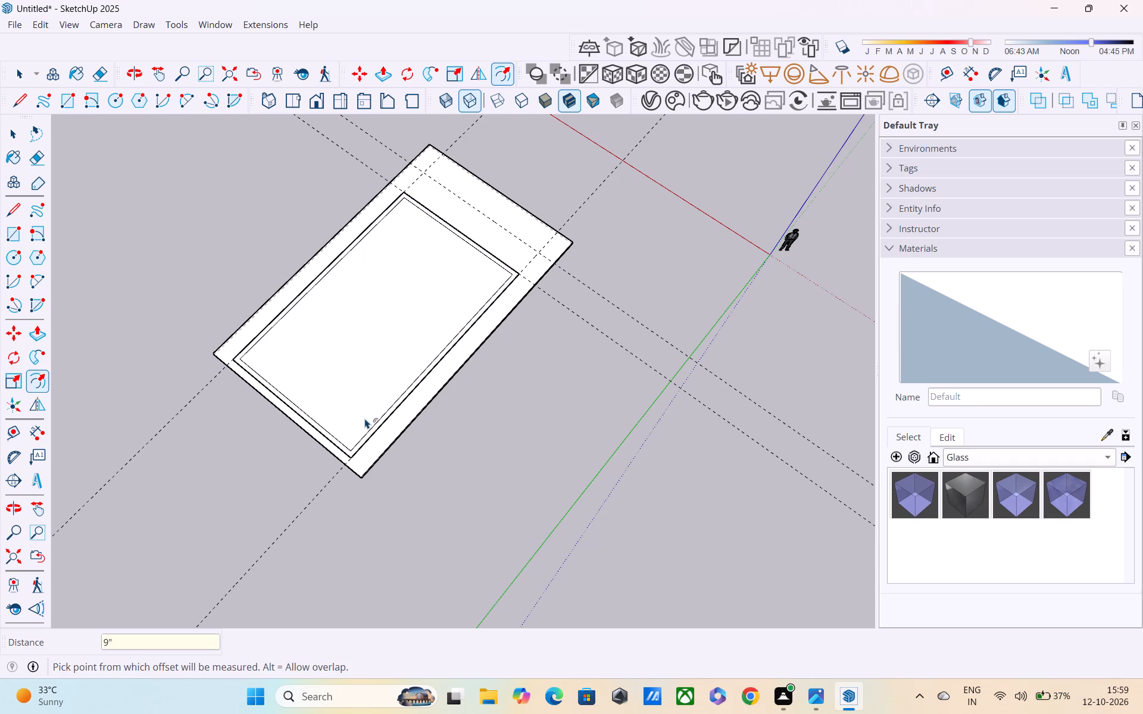
{"action": "key", "text": "Escape"}
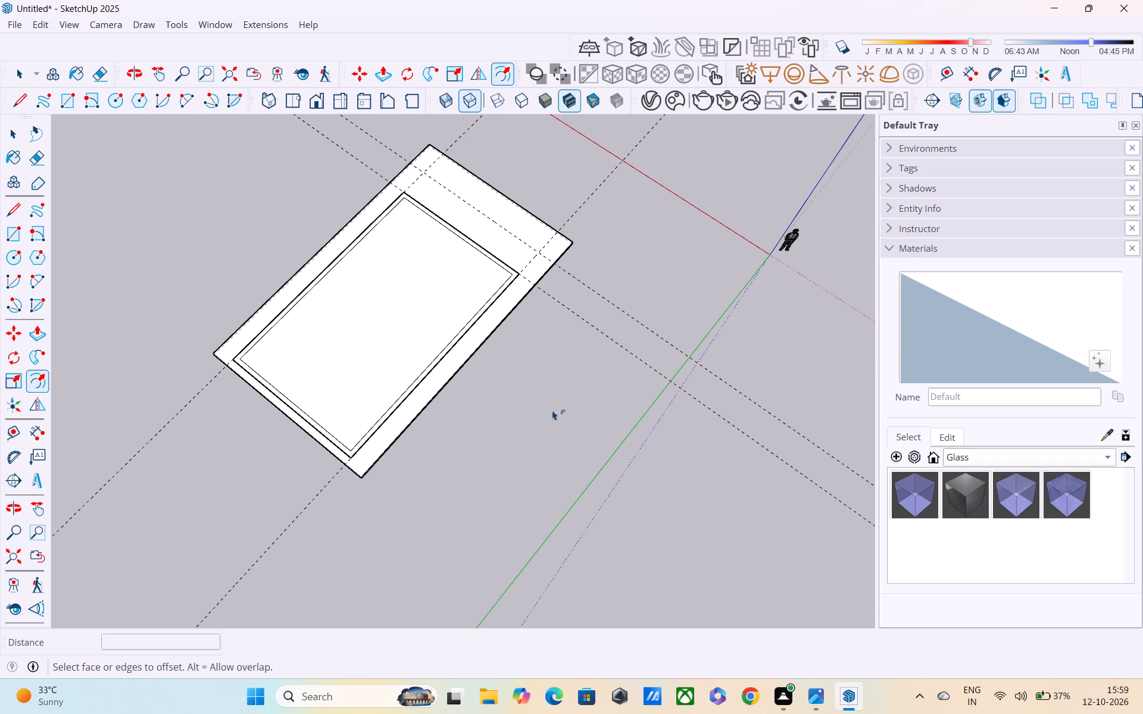
{"action": "key", "text": "Escape"}
{"action": "key", "text": "space"}
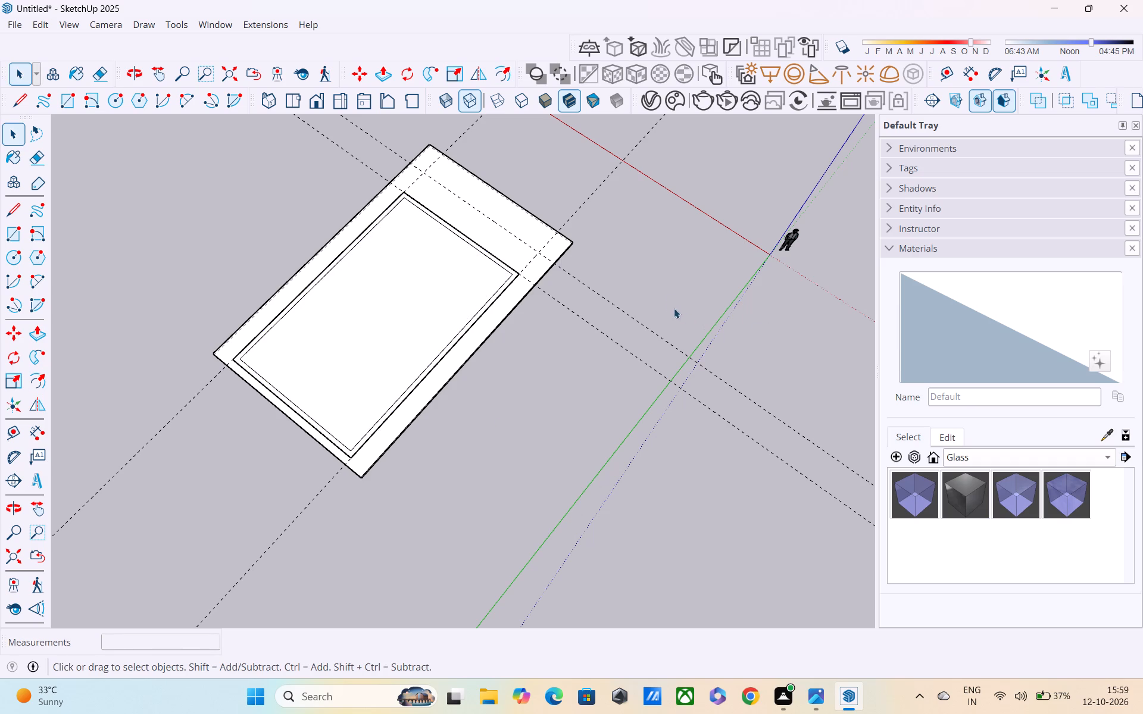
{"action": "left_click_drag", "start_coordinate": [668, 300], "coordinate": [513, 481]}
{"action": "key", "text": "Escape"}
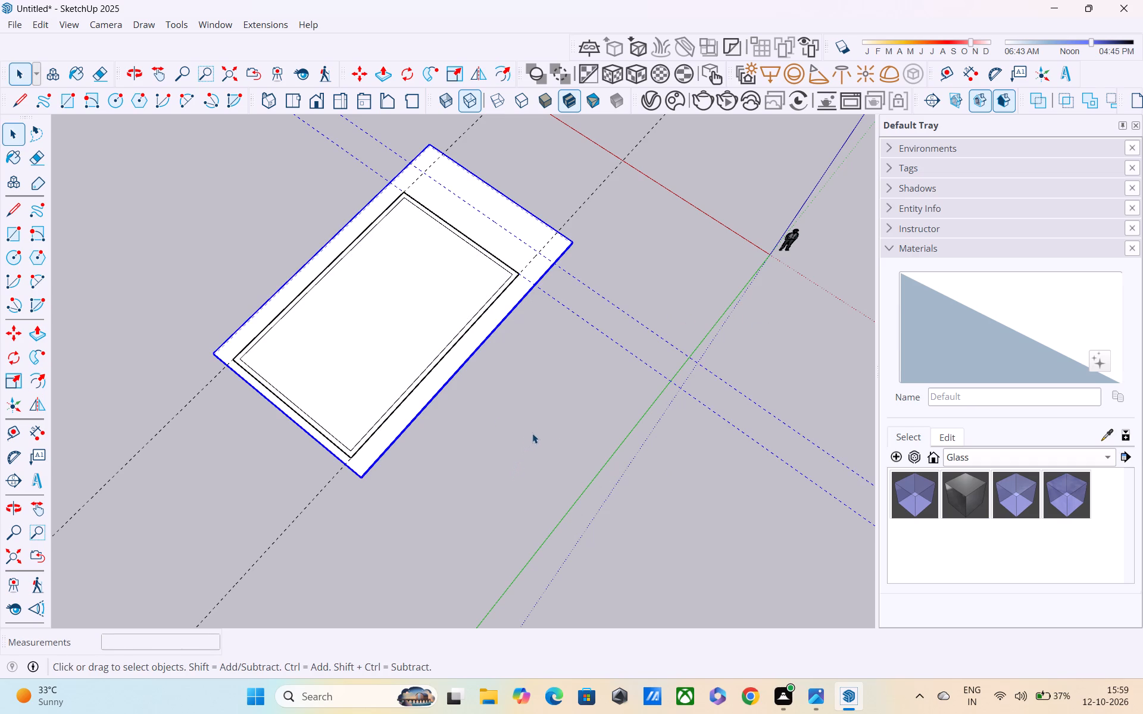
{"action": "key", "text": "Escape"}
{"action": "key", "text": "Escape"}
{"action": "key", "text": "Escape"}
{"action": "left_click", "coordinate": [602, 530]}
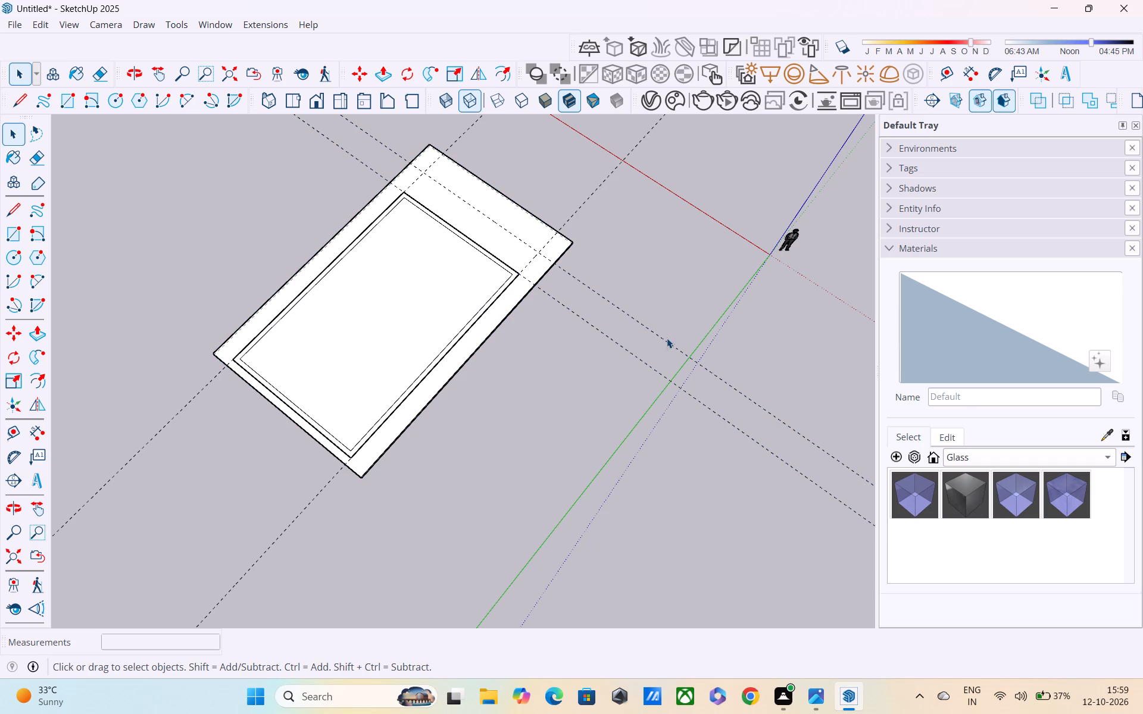
Delete the two crosswise and two lengthwise setback guides, keeping the slab and the layout outline.
{"action": "left_click_drag", "start_coordinate": [667, 337], "coordinate": [624, 406]}
{"action": "left_click_drag", "start_coordinate": [649, 297], "coordinate": [613, 406]}
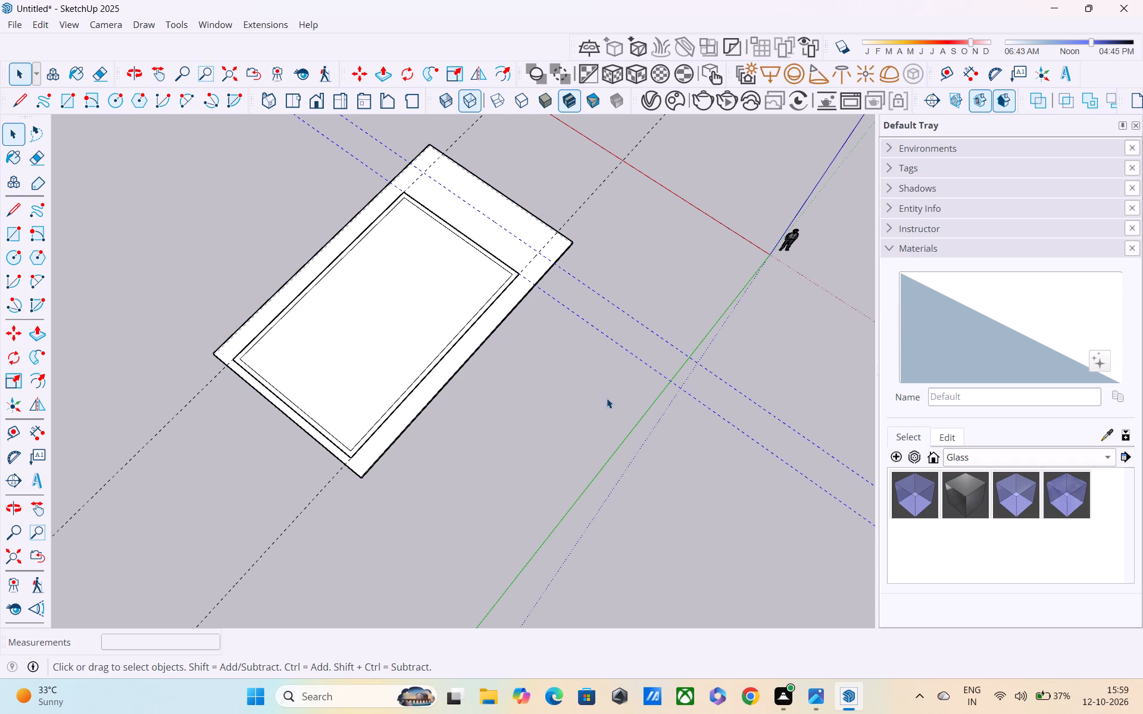
{"action": "key", "text": "Delete"}
{"action": "scroll", "coordinate": [569, 365], "scroll_direction": "down", "scroll_amount": 1}
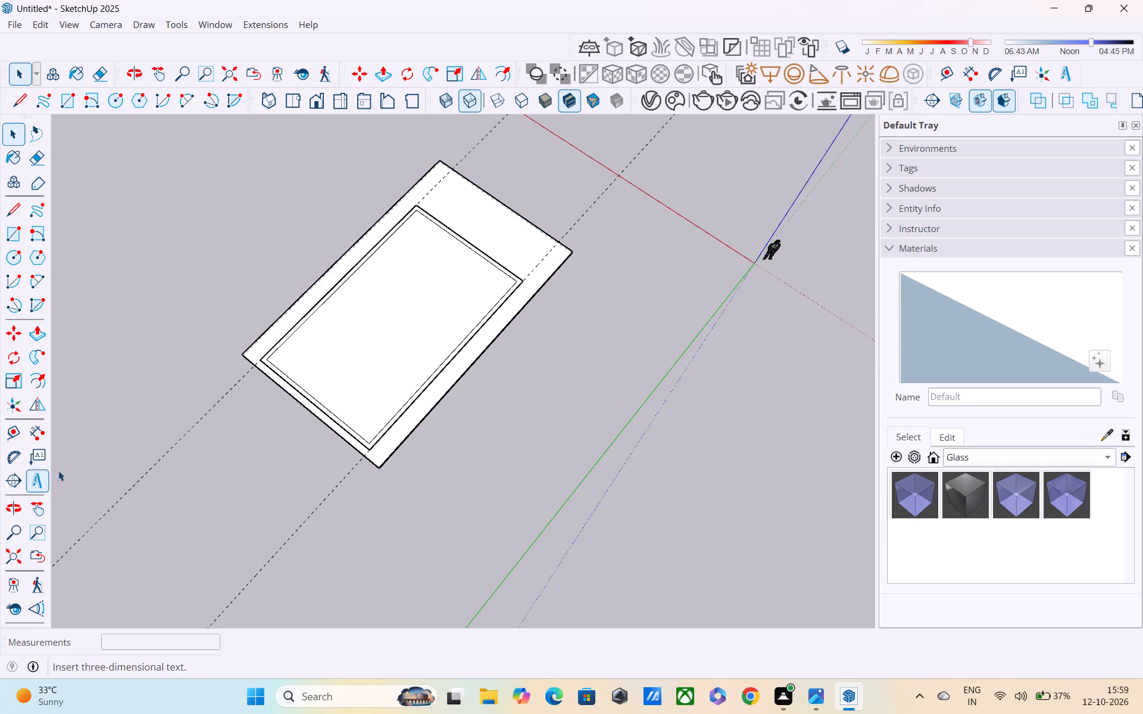
{"action": "left_click_drag", "start_coordinate": [131, 437], "coordinate": [263, 603]}
{"action": "left_click_drag", "start_coordinate": [289, 581], "coordinate": [233, 483]}
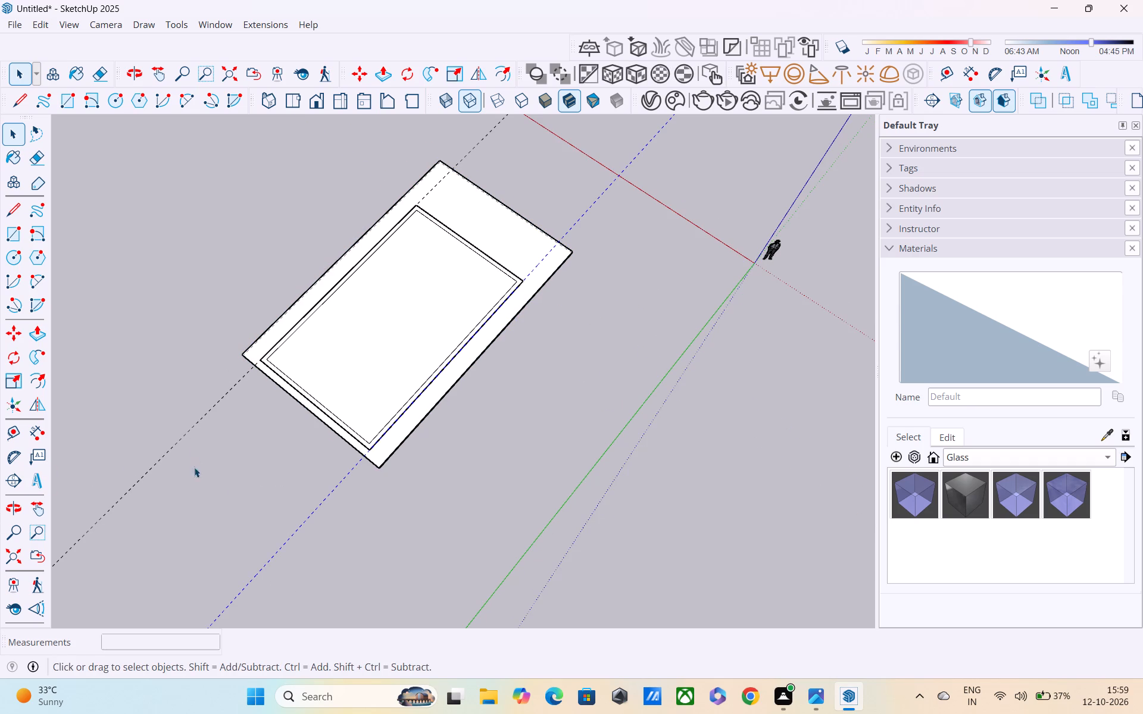
{"action": "left_click_drag", "start_coordinate": [222, 521], "coordinate": [155, 440]}
{"action": "key", "text": "Delete"}
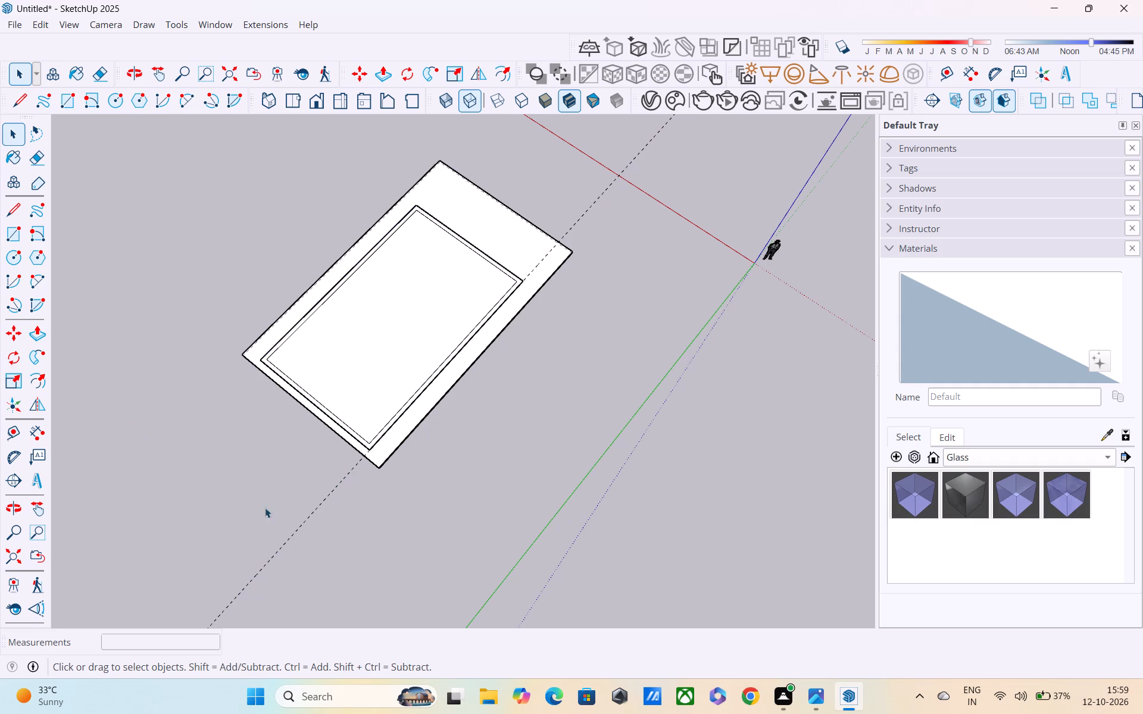
{"action": "left_click_drag", "start_coordinate": [333, 540], "coordinate": [217, 513]}
{"action": "key", "text": "Delete"}
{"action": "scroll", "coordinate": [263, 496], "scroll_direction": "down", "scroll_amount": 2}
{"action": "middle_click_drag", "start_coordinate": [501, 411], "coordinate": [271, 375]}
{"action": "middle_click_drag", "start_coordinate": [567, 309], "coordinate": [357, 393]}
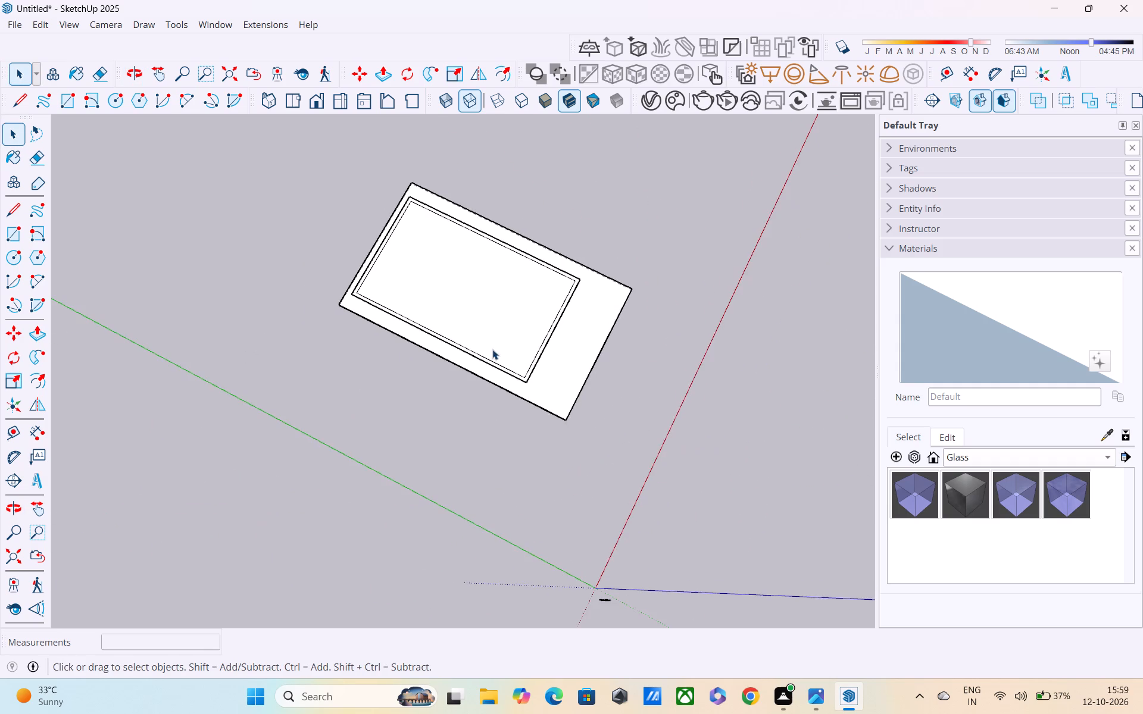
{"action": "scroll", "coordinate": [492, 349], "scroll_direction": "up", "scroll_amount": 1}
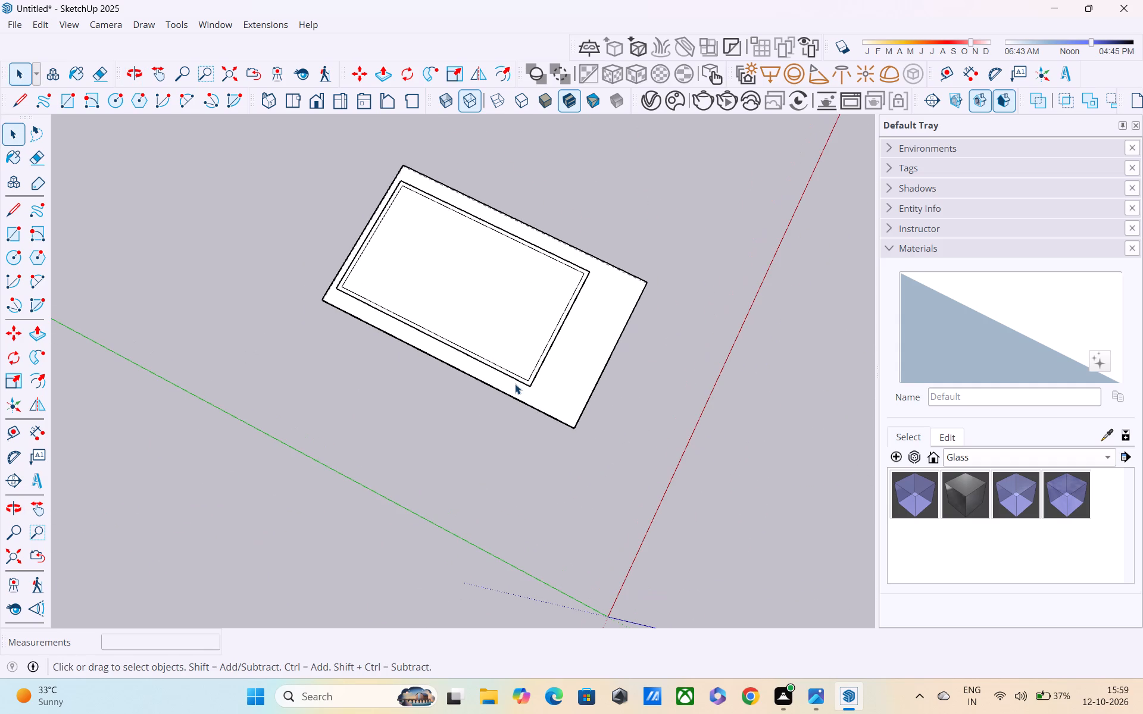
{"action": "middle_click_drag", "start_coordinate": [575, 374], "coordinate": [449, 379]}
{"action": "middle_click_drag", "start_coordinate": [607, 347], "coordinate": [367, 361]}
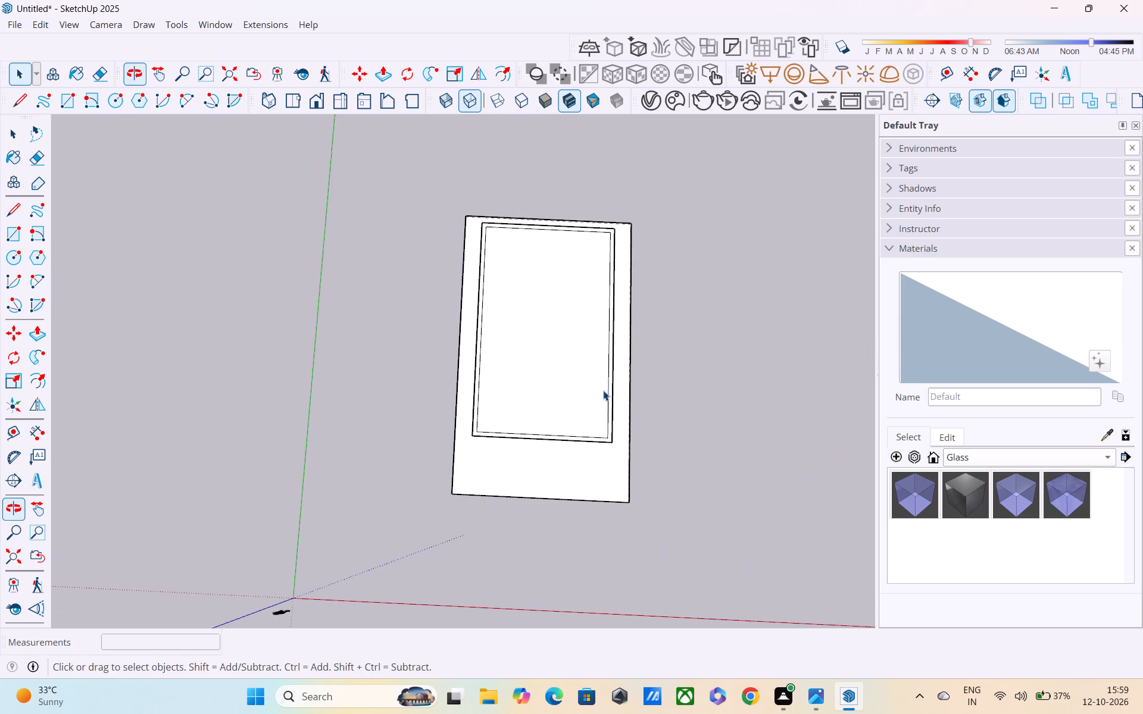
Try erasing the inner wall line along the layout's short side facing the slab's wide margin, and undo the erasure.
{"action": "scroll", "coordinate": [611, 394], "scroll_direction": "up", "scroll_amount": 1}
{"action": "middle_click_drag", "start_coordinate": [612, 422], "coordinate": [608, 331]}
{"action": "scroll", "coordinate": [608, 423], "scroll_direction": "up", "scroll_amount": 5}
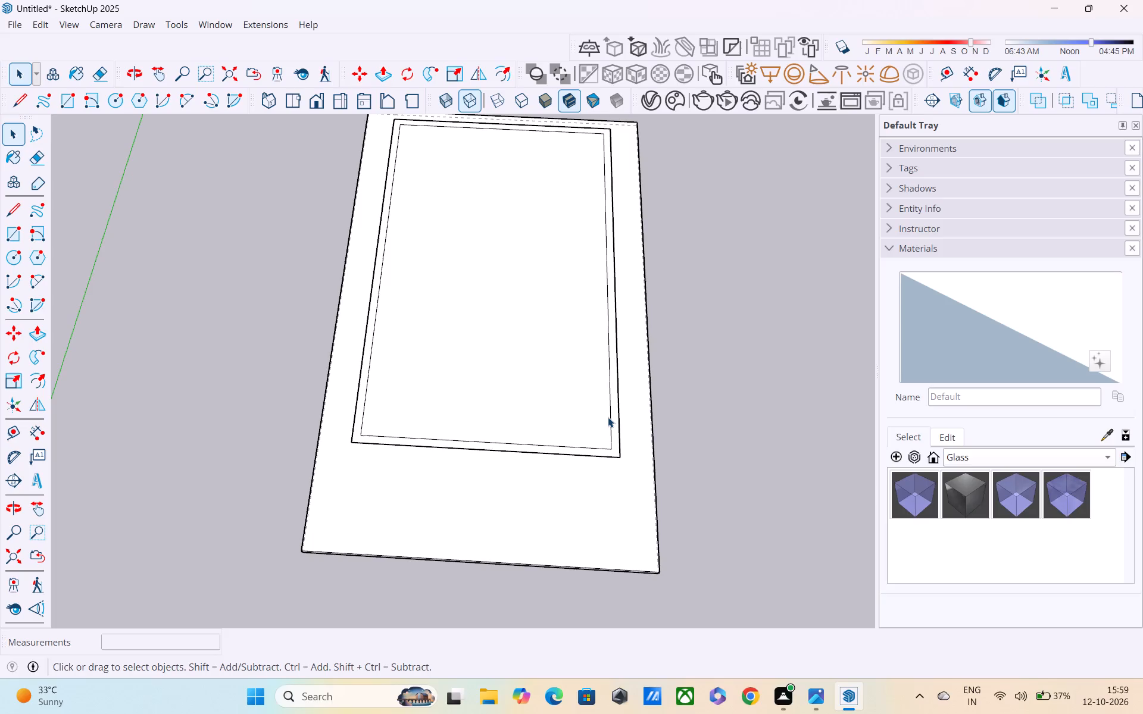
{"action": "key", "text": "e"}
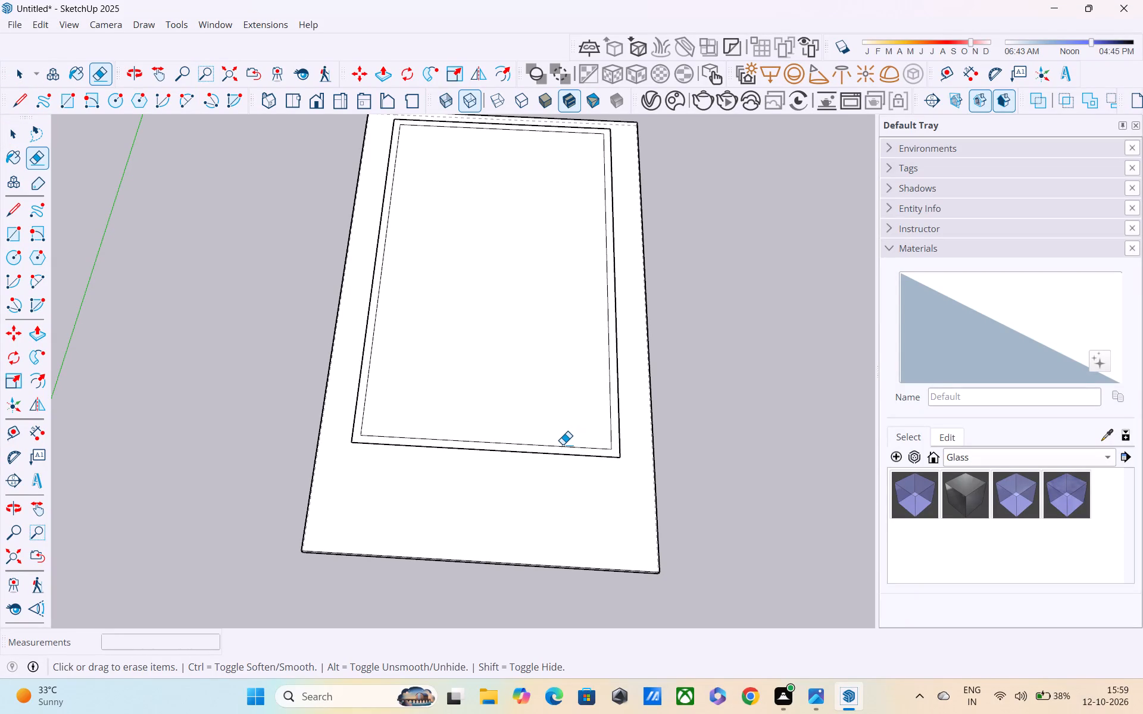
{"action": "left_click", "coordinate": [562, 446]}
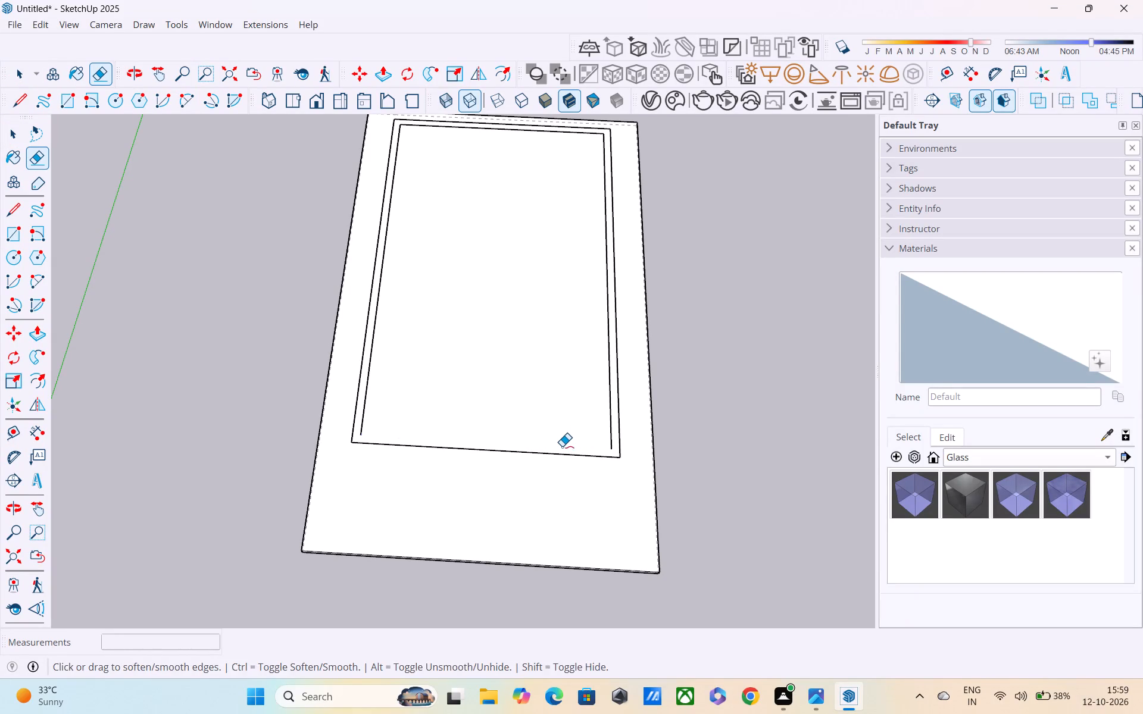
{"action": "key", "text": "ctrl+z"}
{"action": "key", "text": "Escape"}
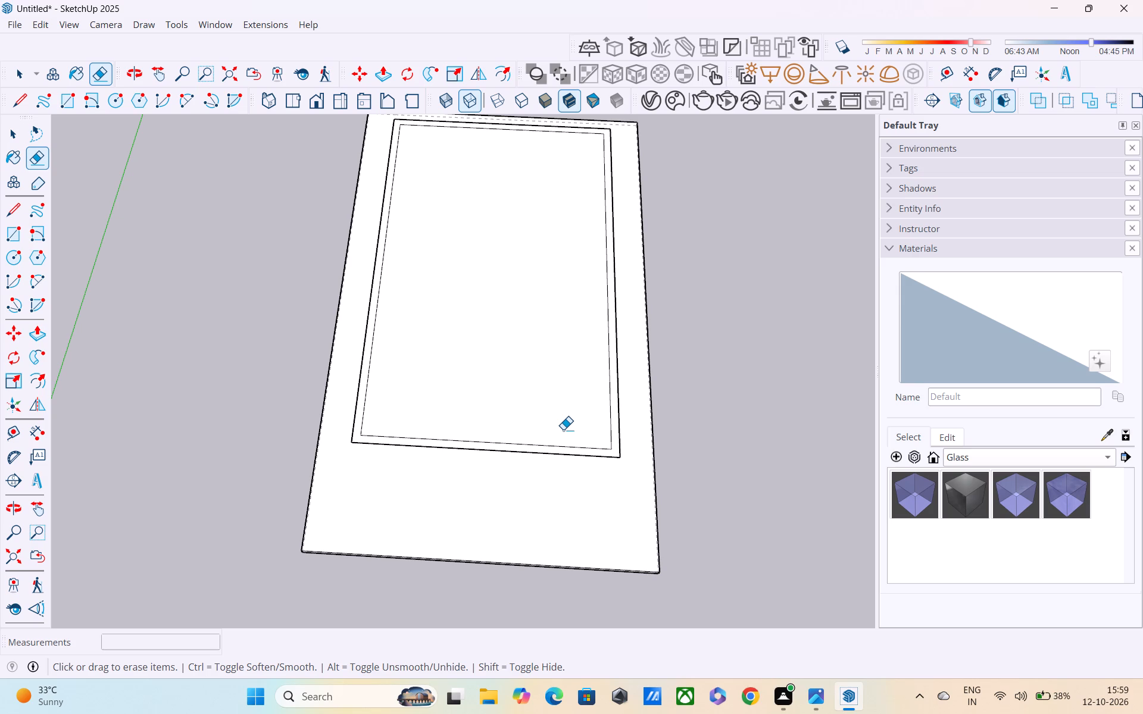
Place a lengthwise guide 10' inward from the inner wall line on the layout's long side farthest from the green axis.
{"action": "key", "text": "t"}
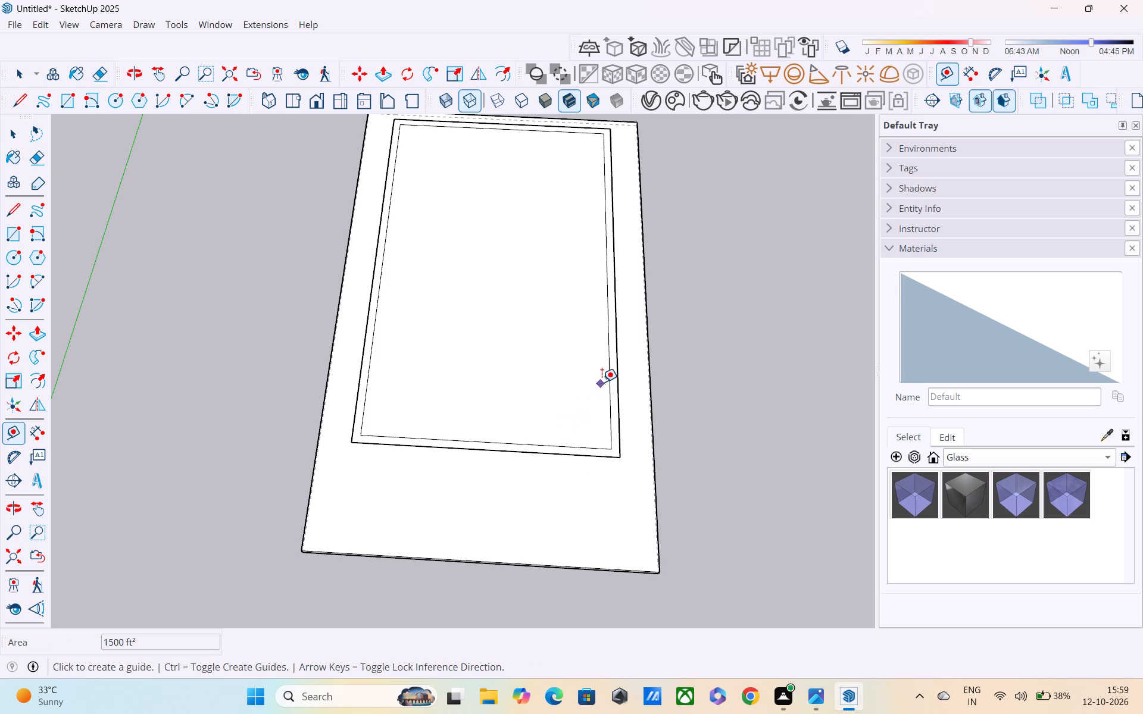
{"action": "left_click", "coordinate": [607, 378]}
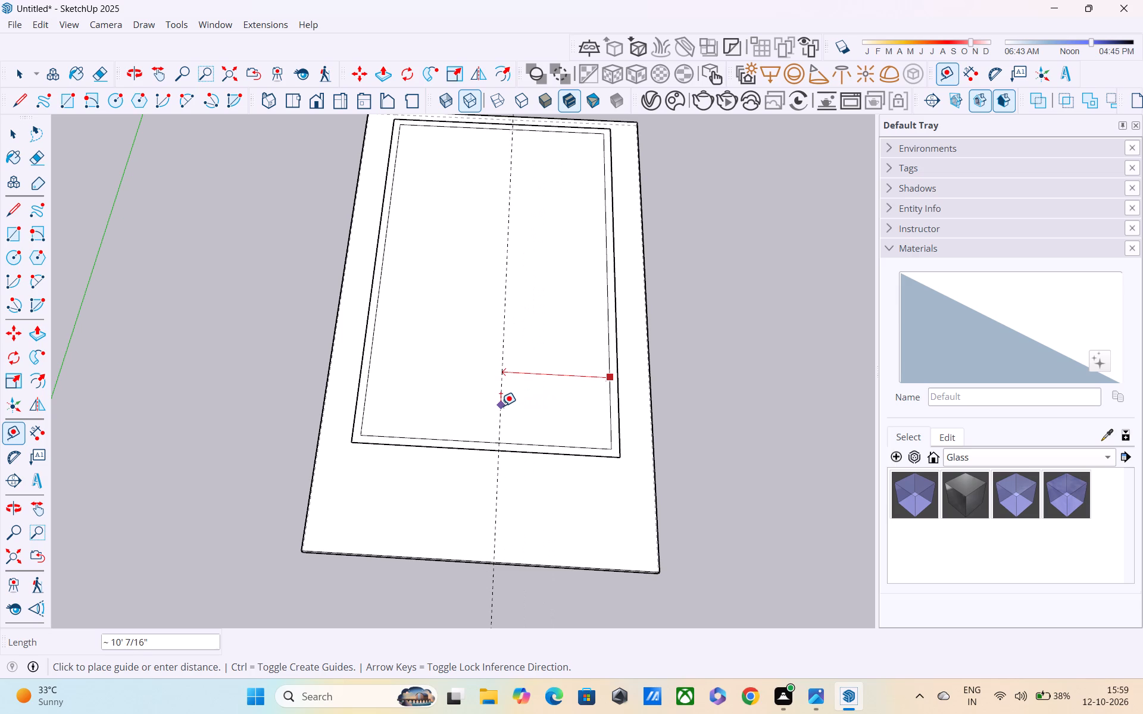
{"action": "type", "text": "10'"}
{"action": "key", "text": "Return"}
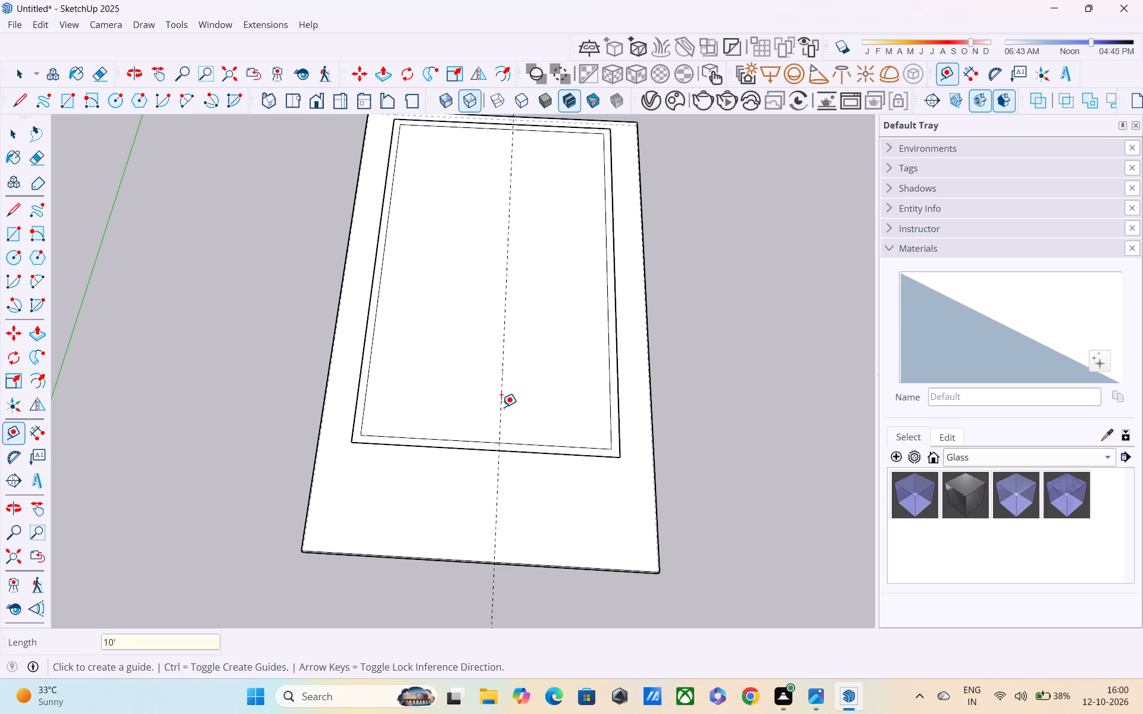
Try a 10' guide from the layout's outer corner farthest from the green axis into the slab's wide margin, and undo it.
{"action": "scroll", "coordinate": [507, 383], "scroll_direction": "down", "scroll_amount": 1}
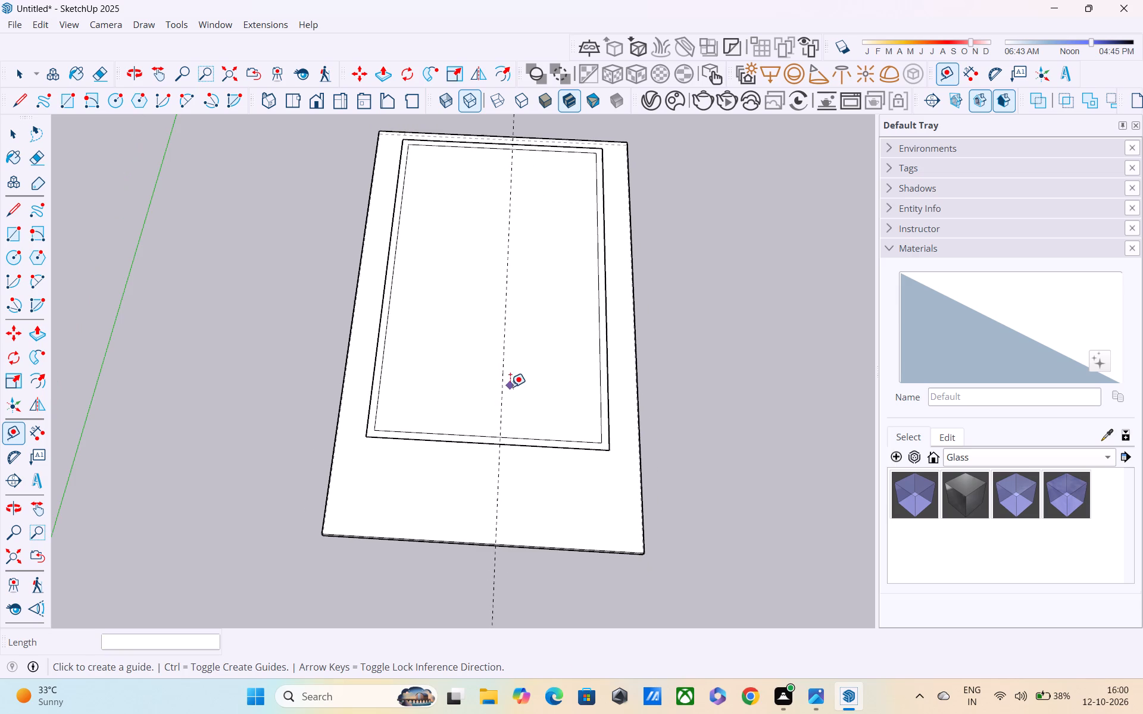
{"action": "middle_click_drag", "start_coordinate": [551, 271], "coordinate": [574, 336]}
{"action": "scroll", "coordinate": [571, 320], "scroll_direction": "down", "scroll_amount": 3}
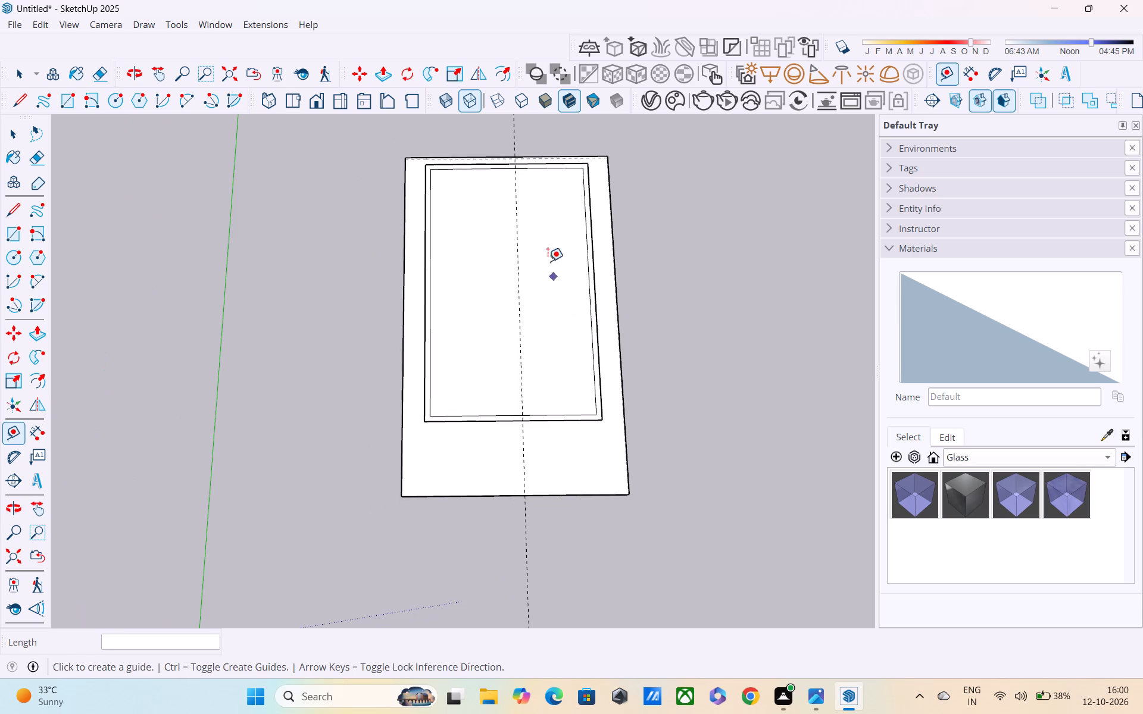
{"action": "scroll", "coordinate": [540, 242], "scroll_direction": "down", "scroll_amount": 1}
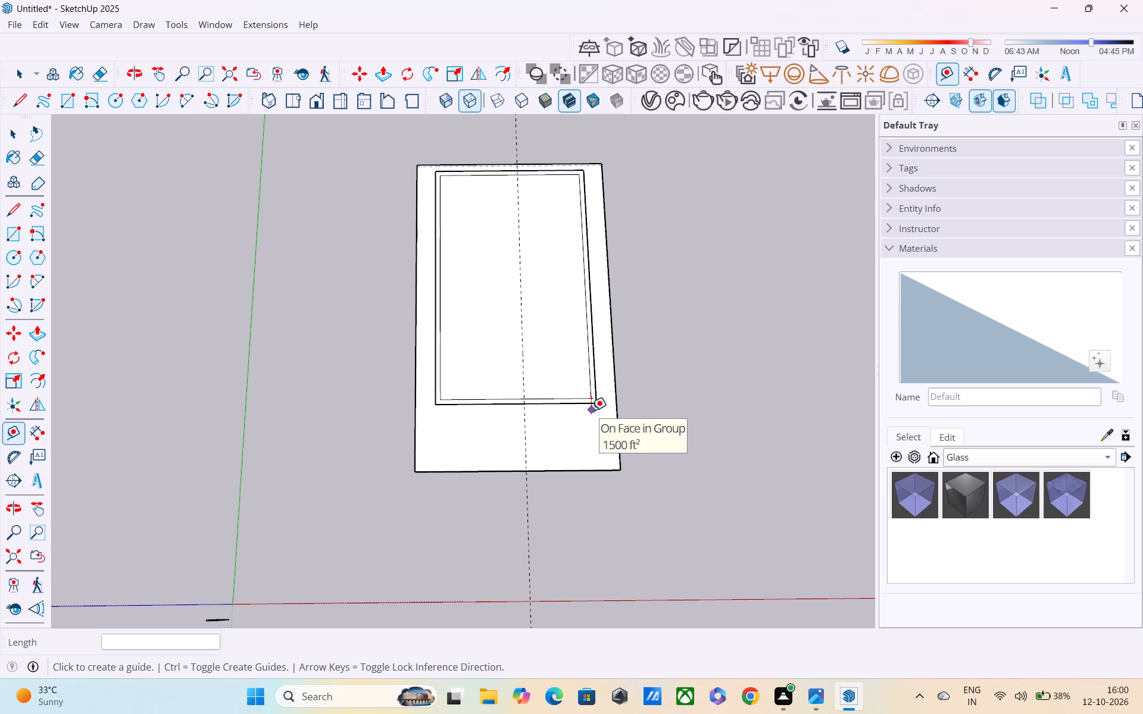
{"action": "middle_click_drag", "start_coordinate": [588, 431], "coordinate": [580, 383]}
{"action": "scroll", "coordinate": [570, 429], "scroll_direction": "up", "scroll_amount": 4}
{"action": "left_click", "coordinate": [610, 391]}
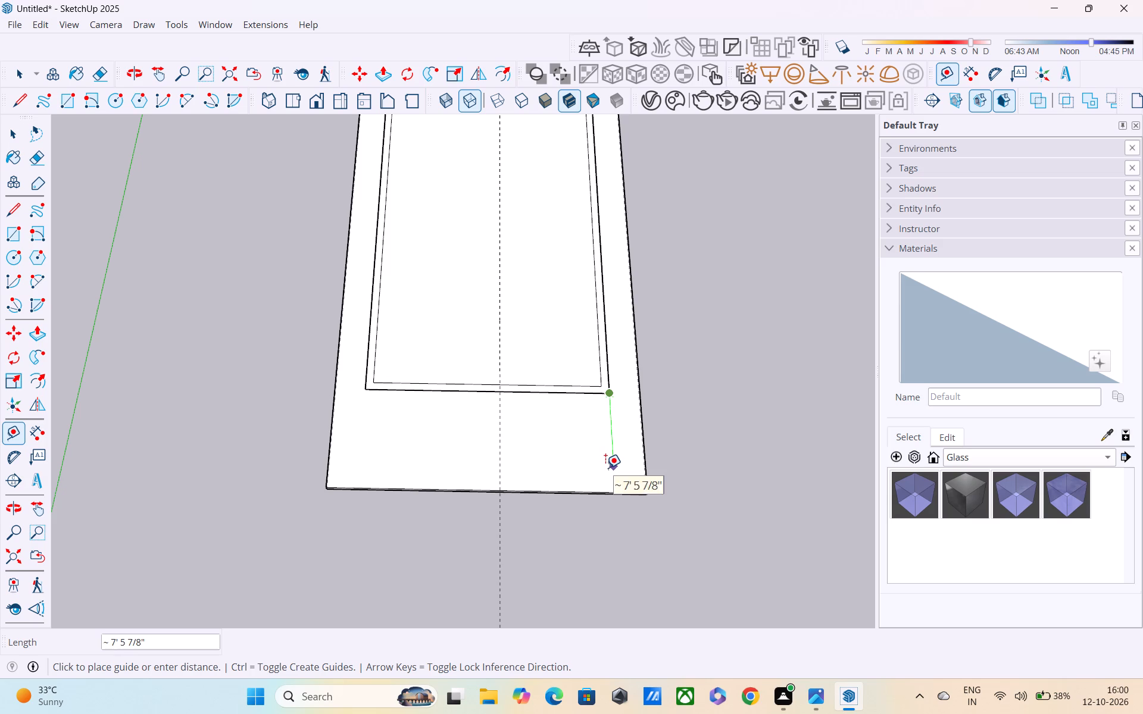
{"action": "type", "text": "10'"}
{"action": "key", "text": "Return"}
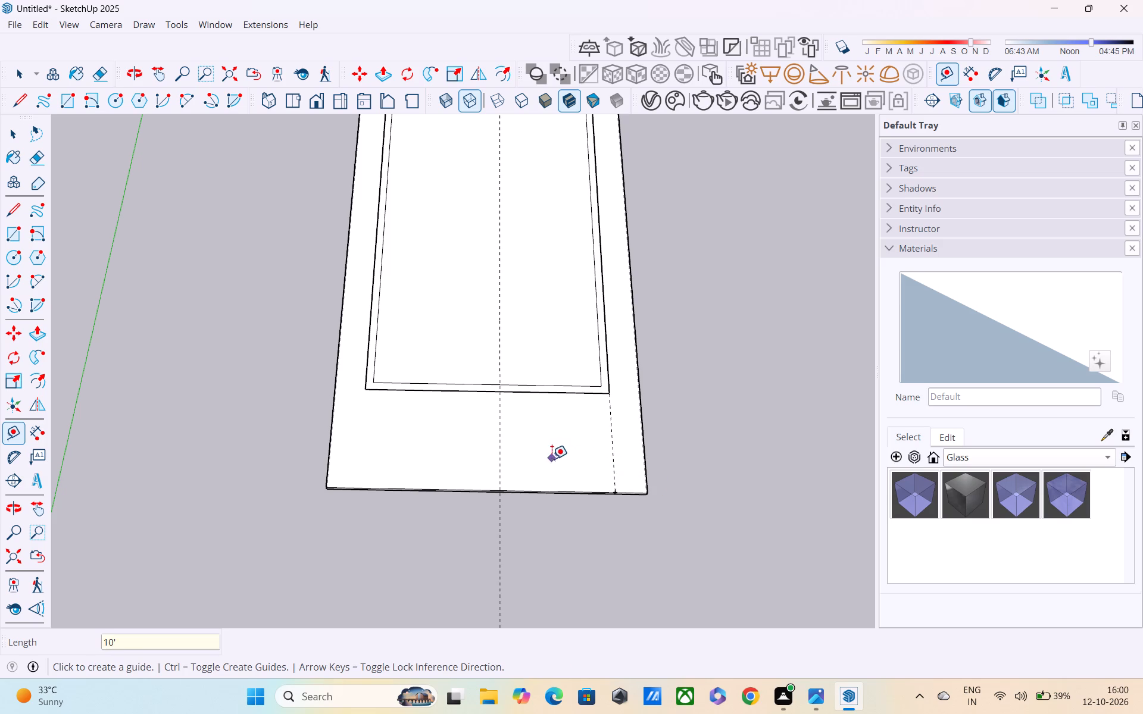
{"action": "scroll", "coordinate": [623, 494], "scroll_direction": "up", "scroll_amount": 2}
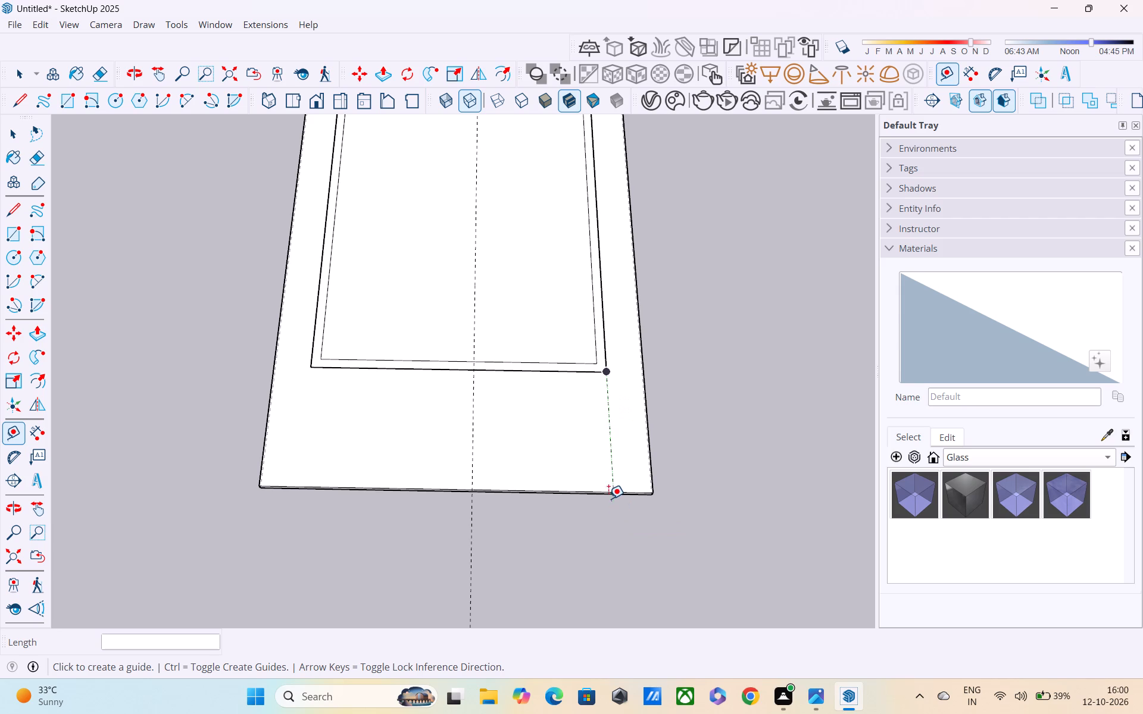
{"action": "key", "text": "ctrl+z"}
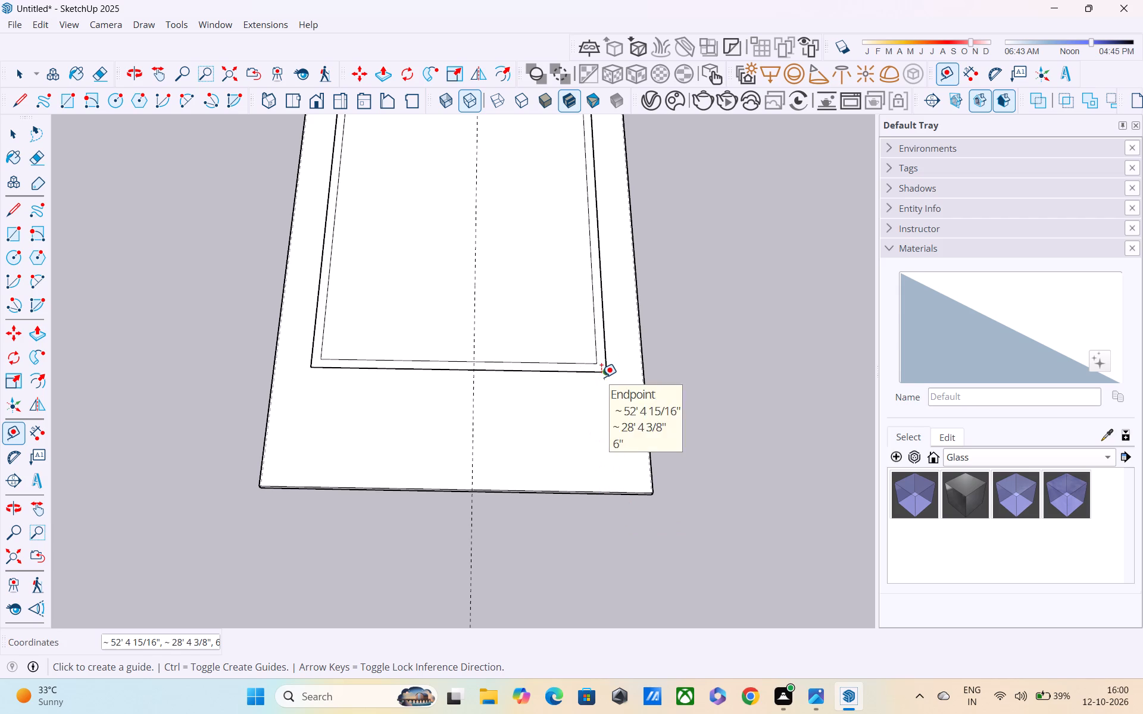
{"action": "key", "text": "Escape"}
Draw a rectangular projection into the wide margin from that outer corner, 7' deep and extending across to the lengthwise guide, with the Line tool.
{"action": "type", "text": "l"}
{"action": "key", "text": "space"}
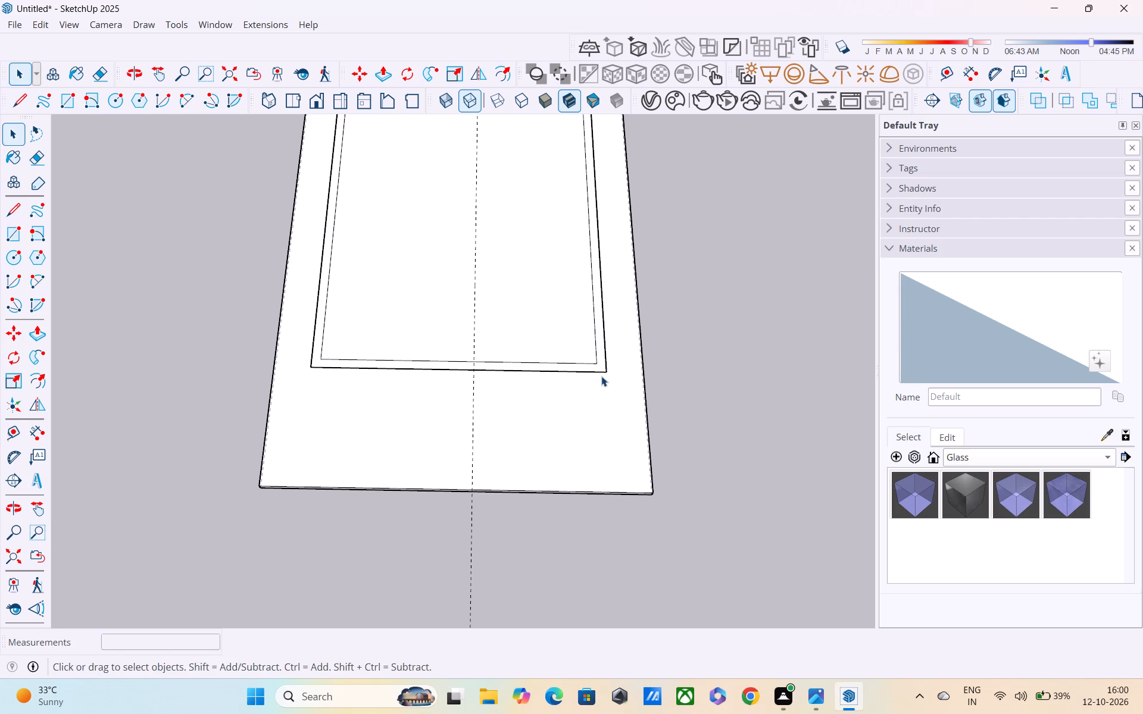
{"action": "key", "text": "Escape"}
{"action": "key", "text": "l"}
{"action": "key", "text": "space"}
{"action": "key", "text": "l"}
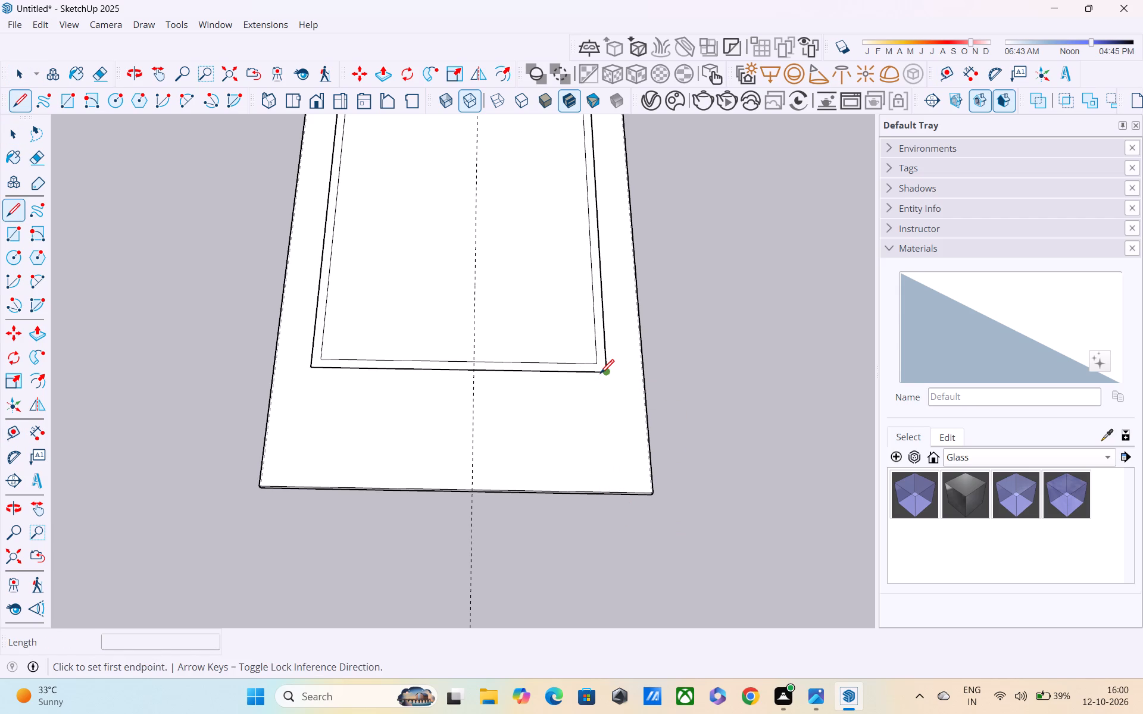
{"action": "left_click", "coordinate": [602, 373]}
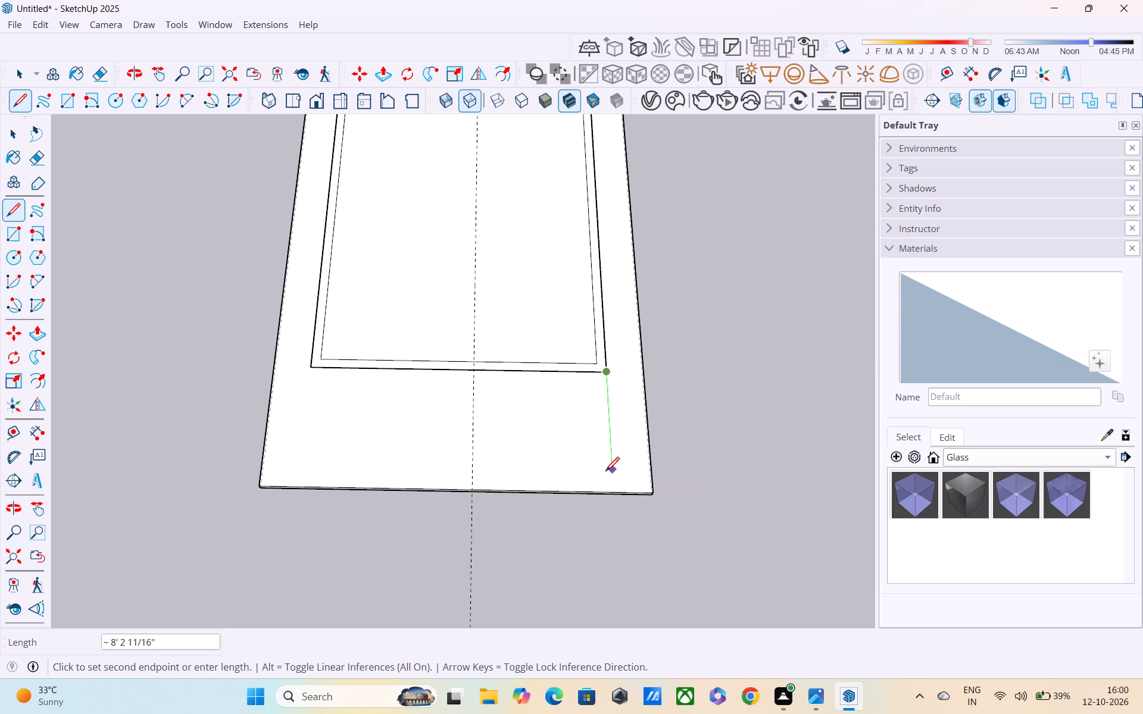
{"action": "type", "text": "7'"}
{"action": "key", "text": "Return"}
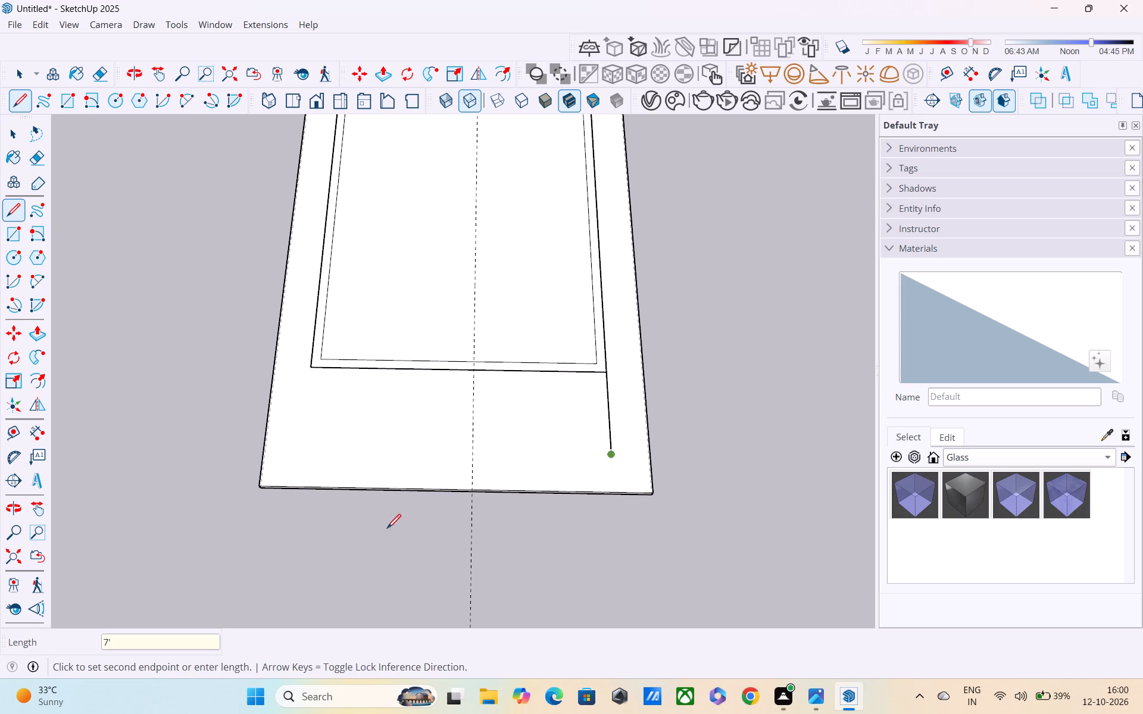
{"action": "left_click", "coordinate": [474, 452]}
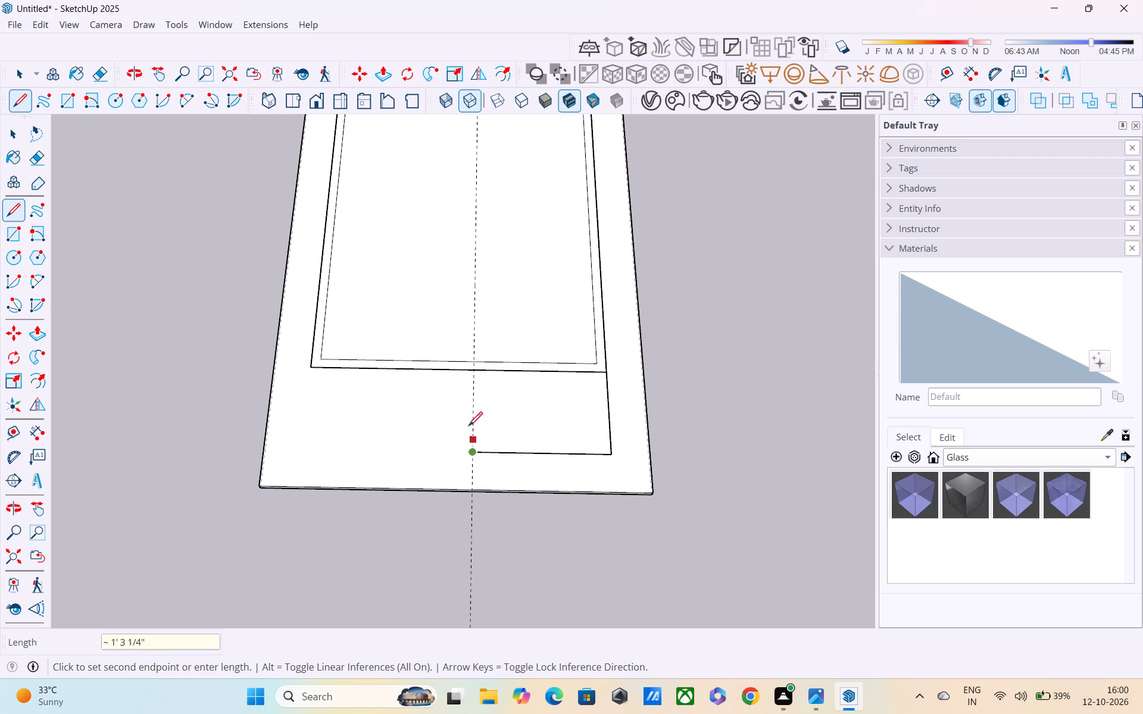
{"action": "left_click", "coordinate": [476, 370]}
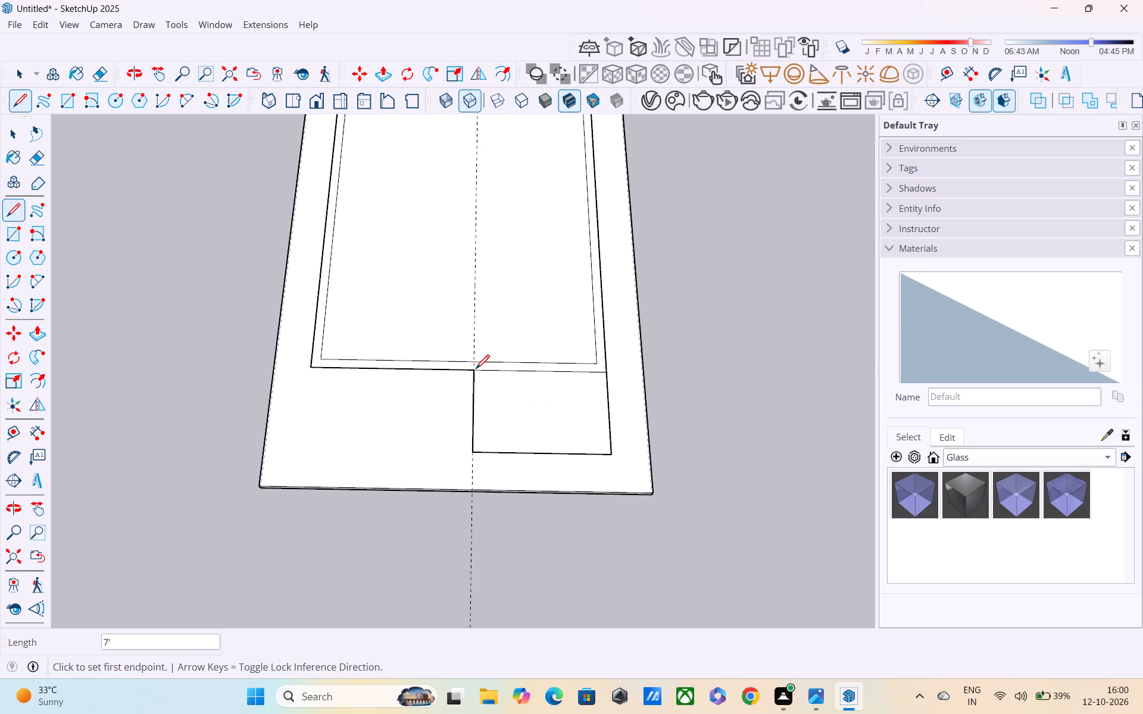
{"action": "key", "text": "Escape"}
{"action": "key", "text": "Escape"}
{"action": "key", "text": "Escape"}
{"action": "key", "text": "space"}
{"action": "key", "text": "space"}
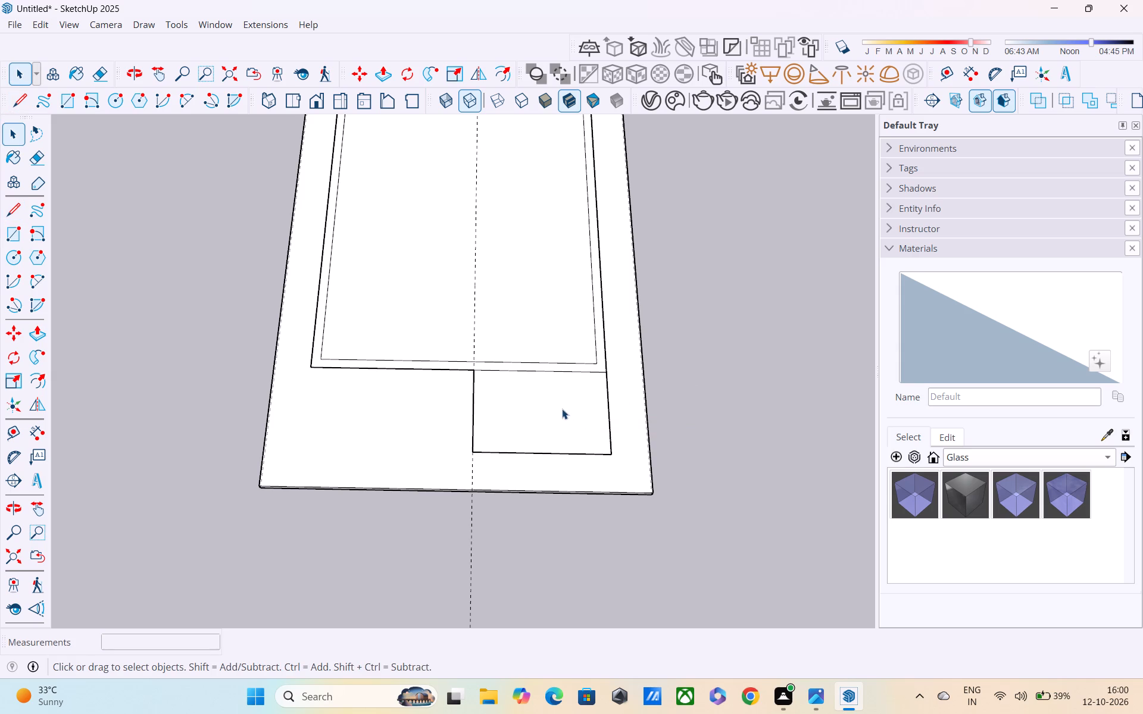
Offset the projection's face 9" inward for its wall thickness.
{"action": "key", "text": "l"}
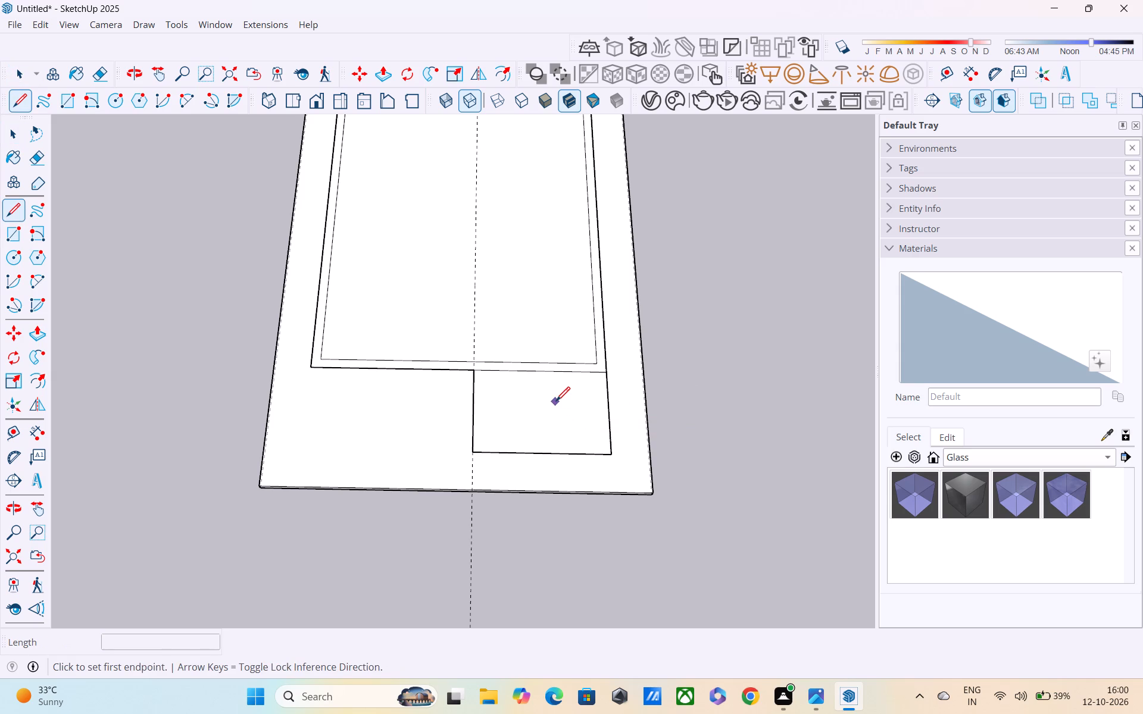
{"action": "middle_click_drag", "start_coordinate": [558, 423], "coordinate": [678, 424]}
{"action": "middle_click_drag", "start_coordinate": [551, 435], "coordinate": [650, 343]}
{"action": "middle_click_drag", "start_coordinate": [632, 375], "coordinate": [613, 335]}
{"action": "scroll", "coordinate": [590, 380], "scroll_direction": "up", "scroll_amount": 3}
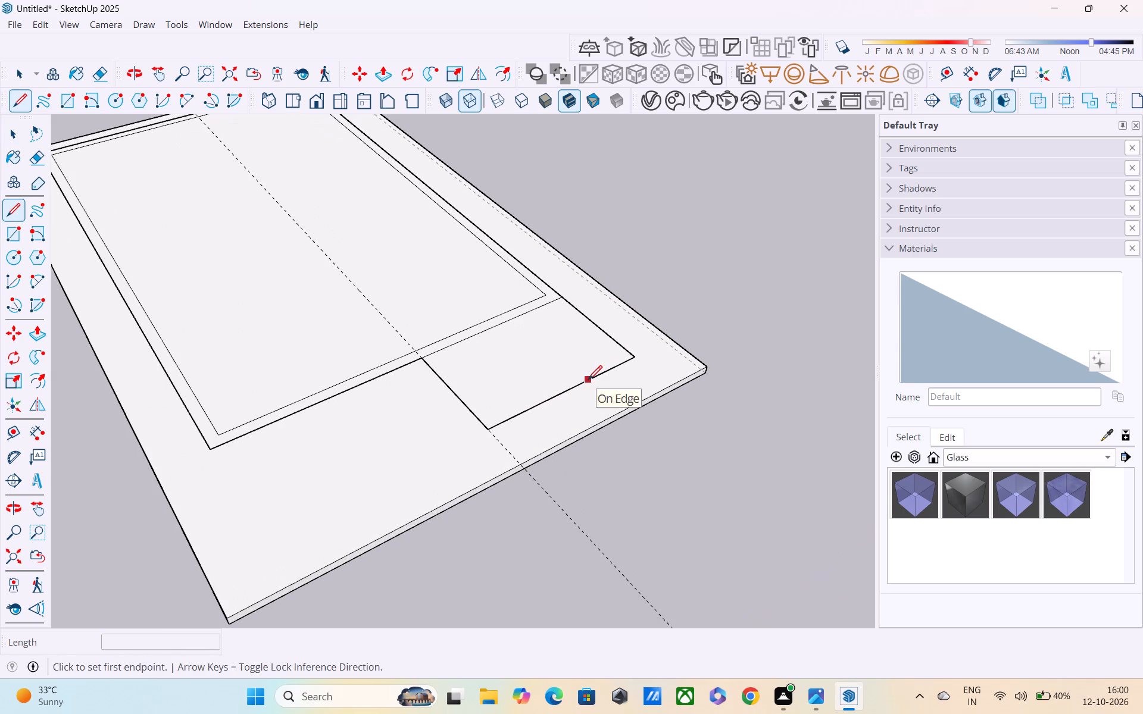
{"action": "key", "text": "Escape"}
{"action": "key", "text": "f"}
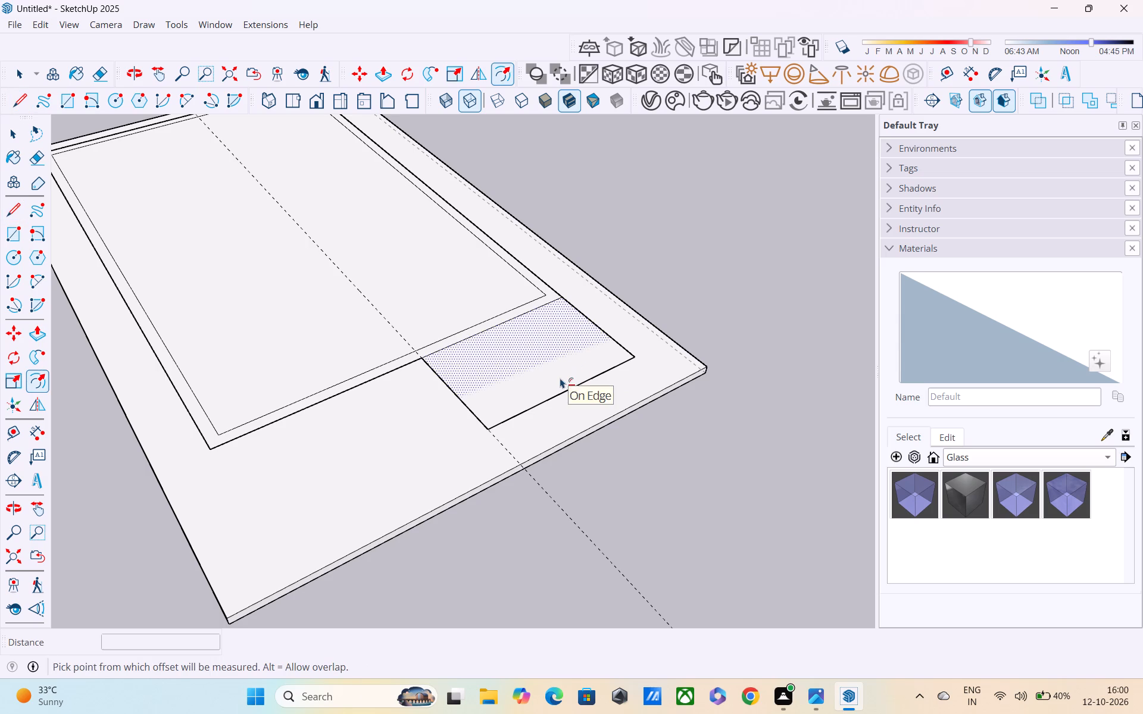
{"action": "left_click", "coordinate": [562, 392]}
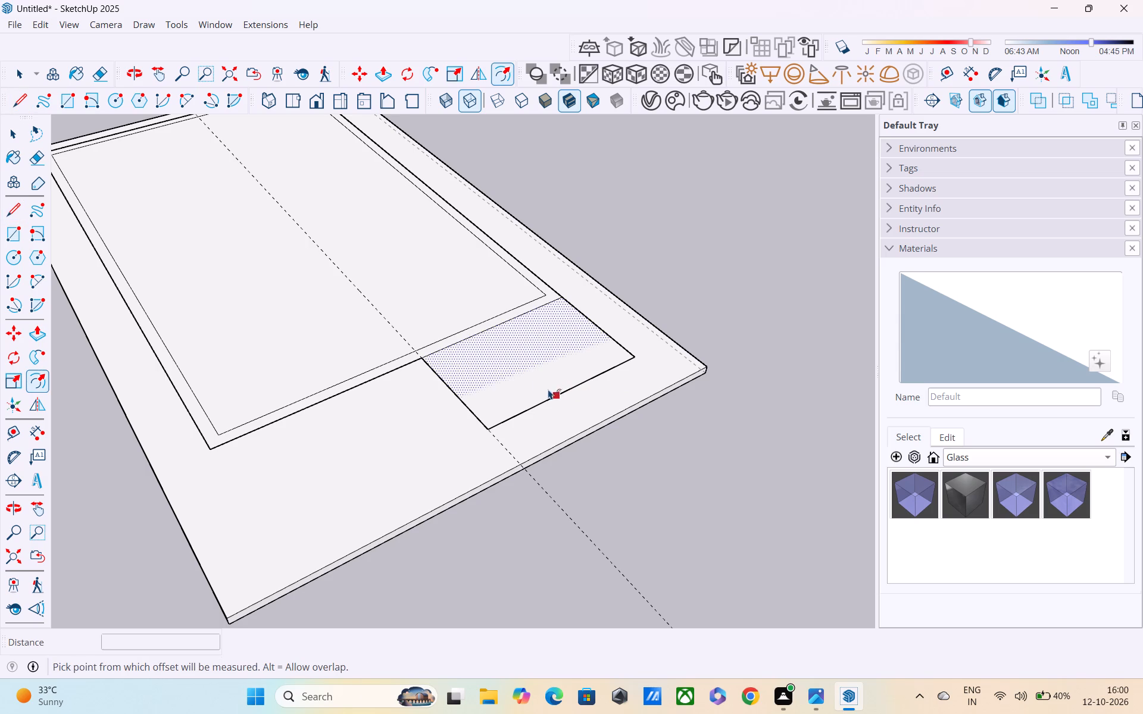
{"action": "left_click", "coordinate": [539, 397]}
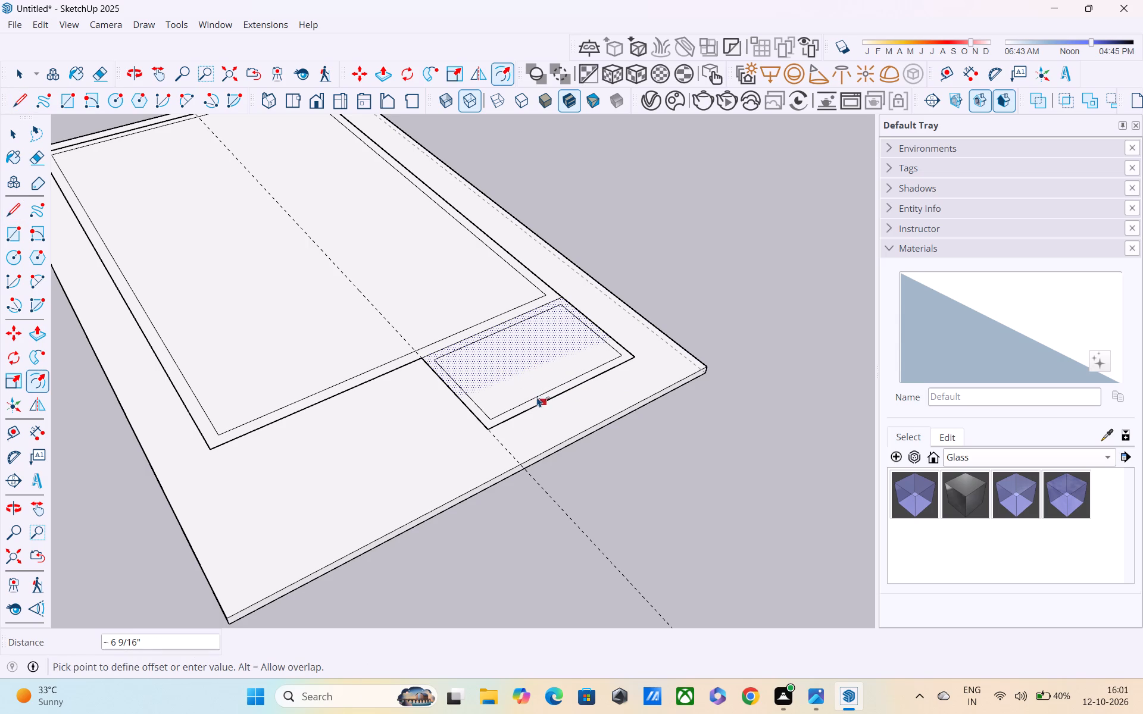
{"action": "type", "text": "9\""}
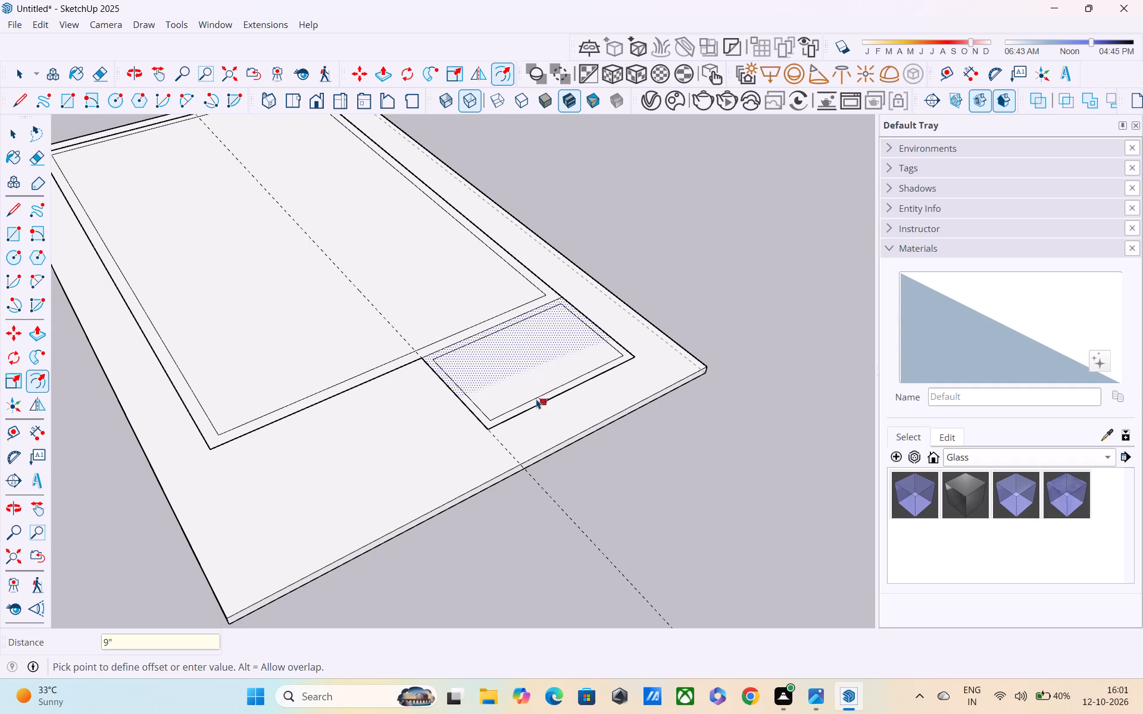
{"action": "key", "text": "Return"}
{"action": "middle_click_drag", "start_coordinate": [511, 396], "coordinate": [383, 379]}
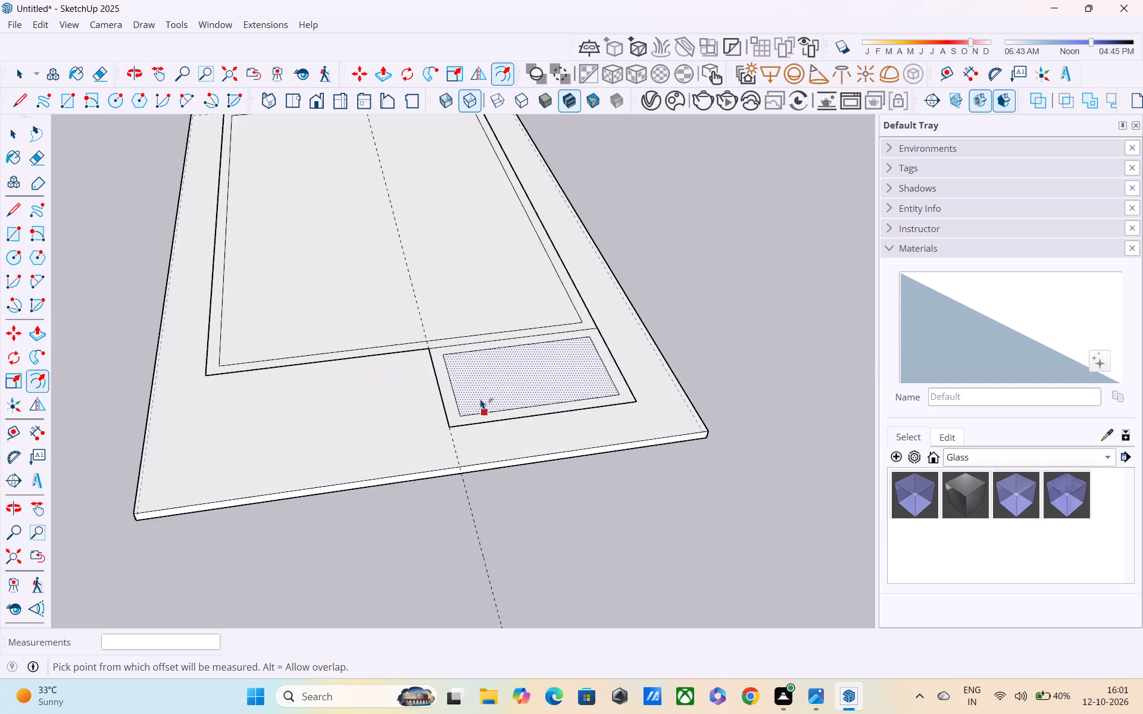
{"action": "scroll", "coordinate": [481, 397], "scroll_direction": "up", "scroll_amount": 2}
{"action": "key", "text": "Escape"}
{"action": "key", "text": "Escape"}
{"action": "key", "text": "space"}
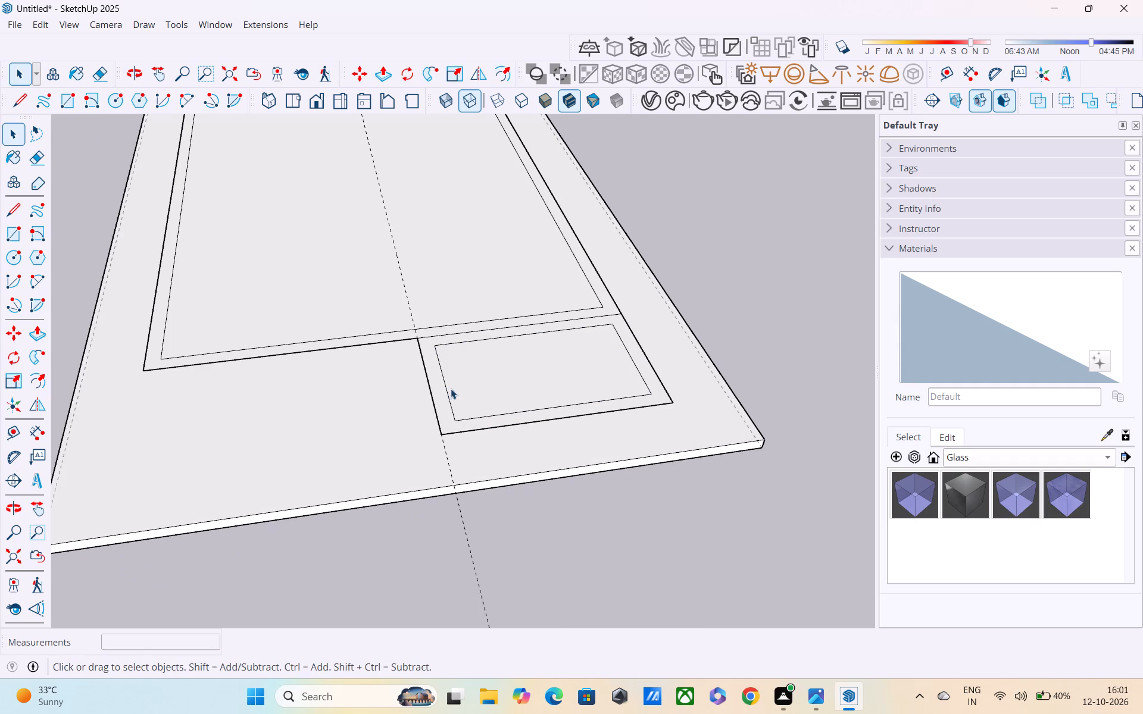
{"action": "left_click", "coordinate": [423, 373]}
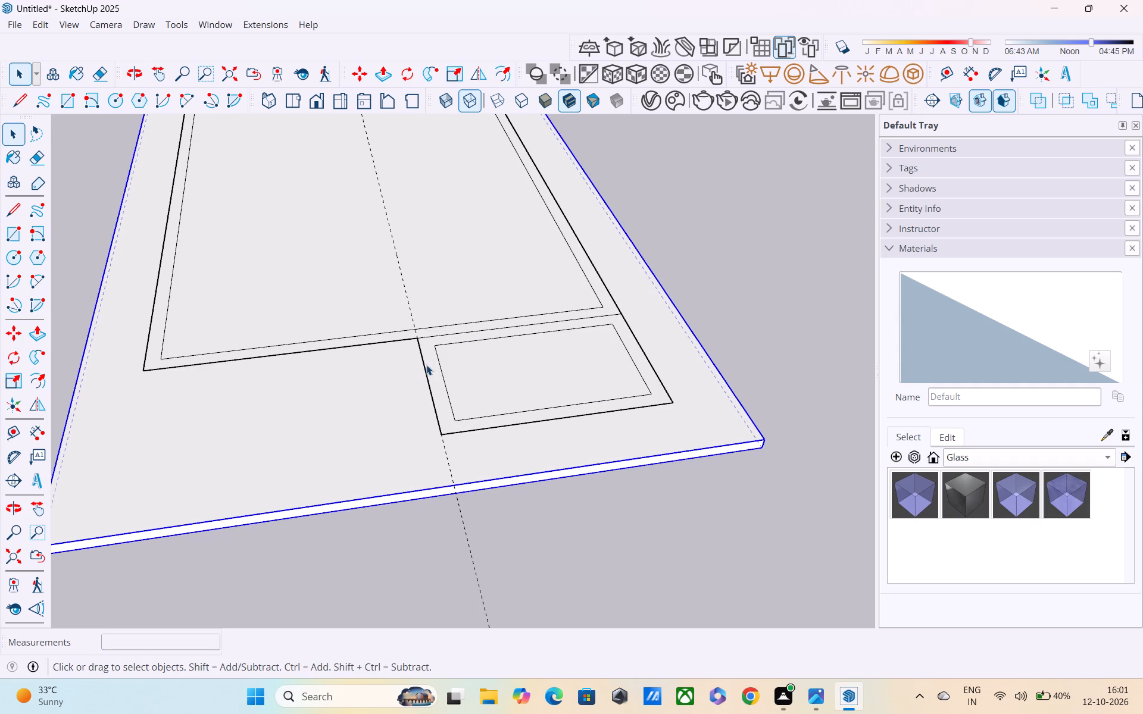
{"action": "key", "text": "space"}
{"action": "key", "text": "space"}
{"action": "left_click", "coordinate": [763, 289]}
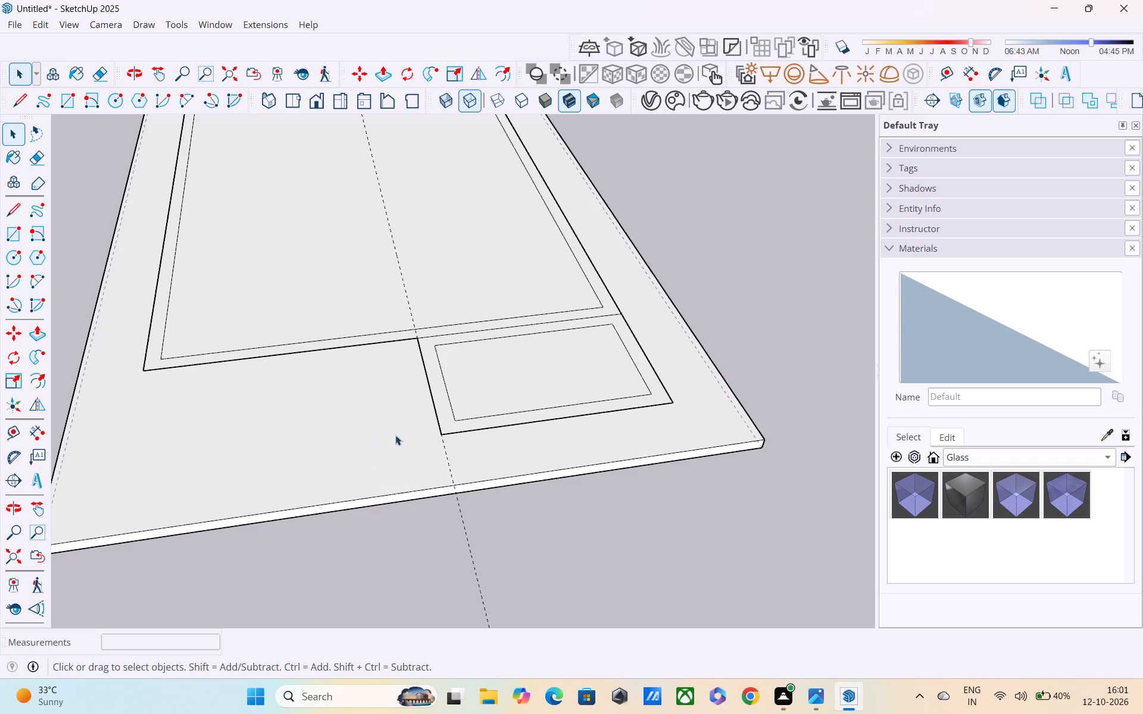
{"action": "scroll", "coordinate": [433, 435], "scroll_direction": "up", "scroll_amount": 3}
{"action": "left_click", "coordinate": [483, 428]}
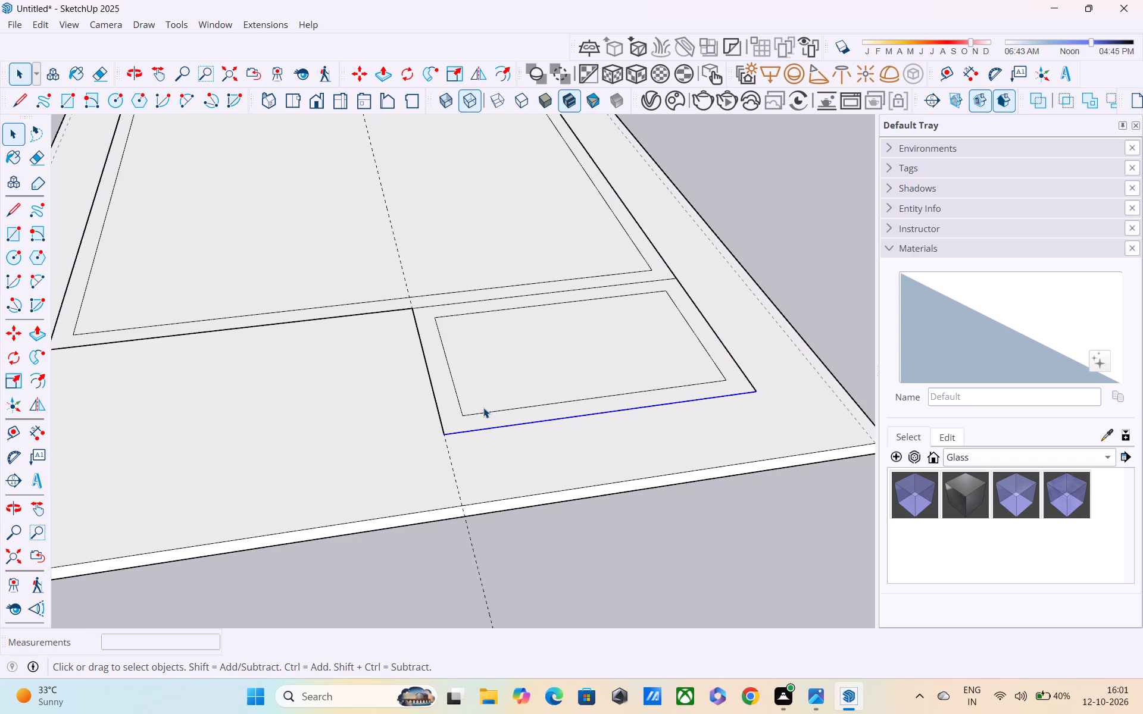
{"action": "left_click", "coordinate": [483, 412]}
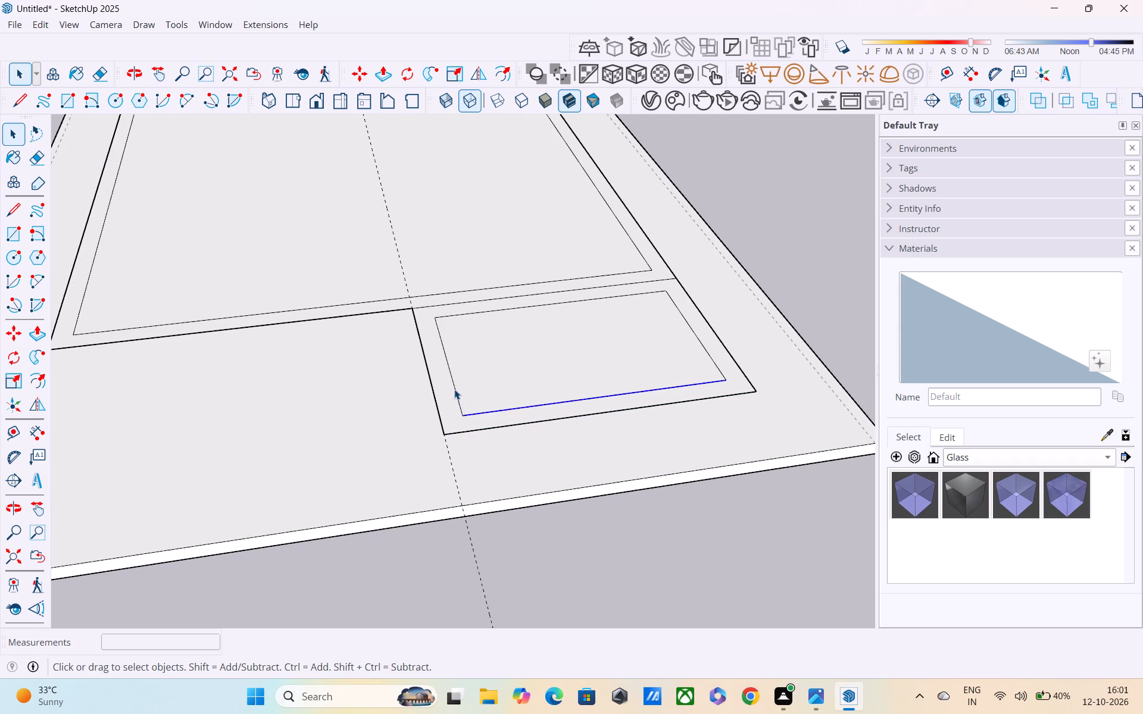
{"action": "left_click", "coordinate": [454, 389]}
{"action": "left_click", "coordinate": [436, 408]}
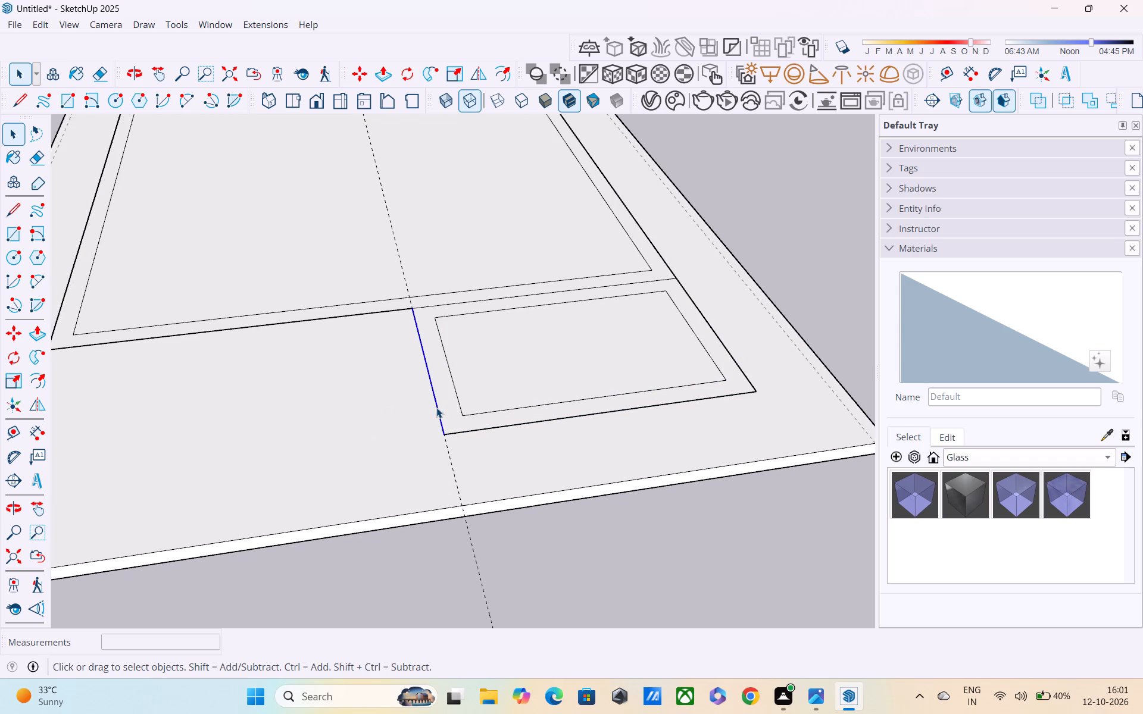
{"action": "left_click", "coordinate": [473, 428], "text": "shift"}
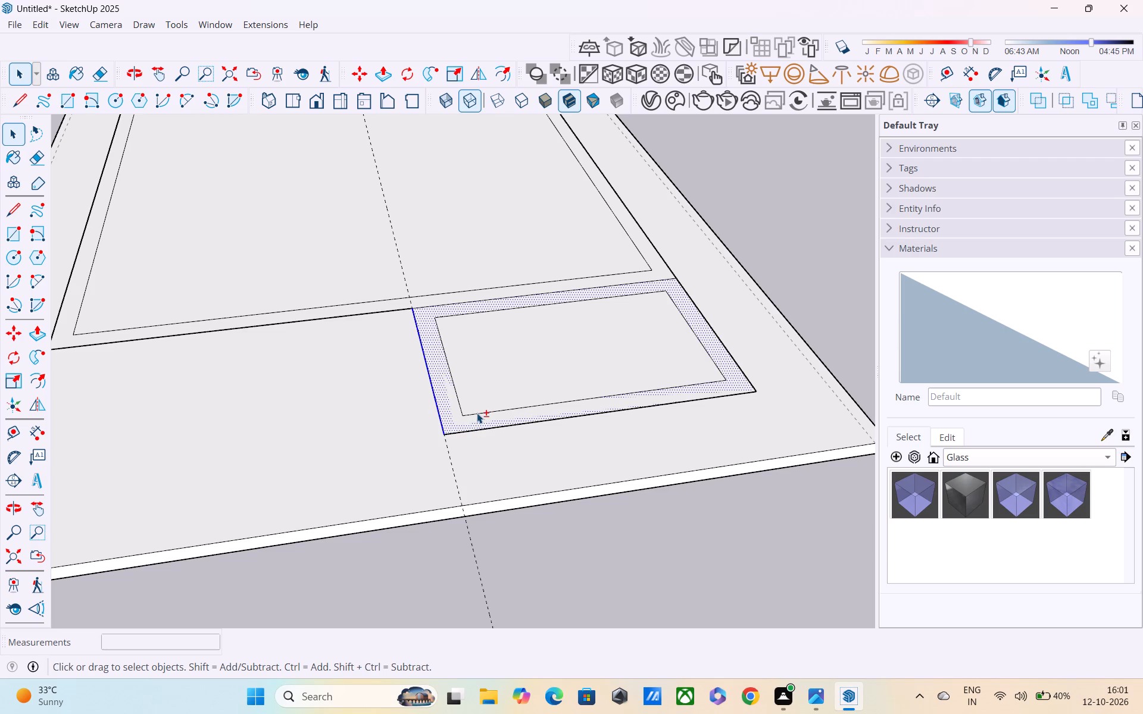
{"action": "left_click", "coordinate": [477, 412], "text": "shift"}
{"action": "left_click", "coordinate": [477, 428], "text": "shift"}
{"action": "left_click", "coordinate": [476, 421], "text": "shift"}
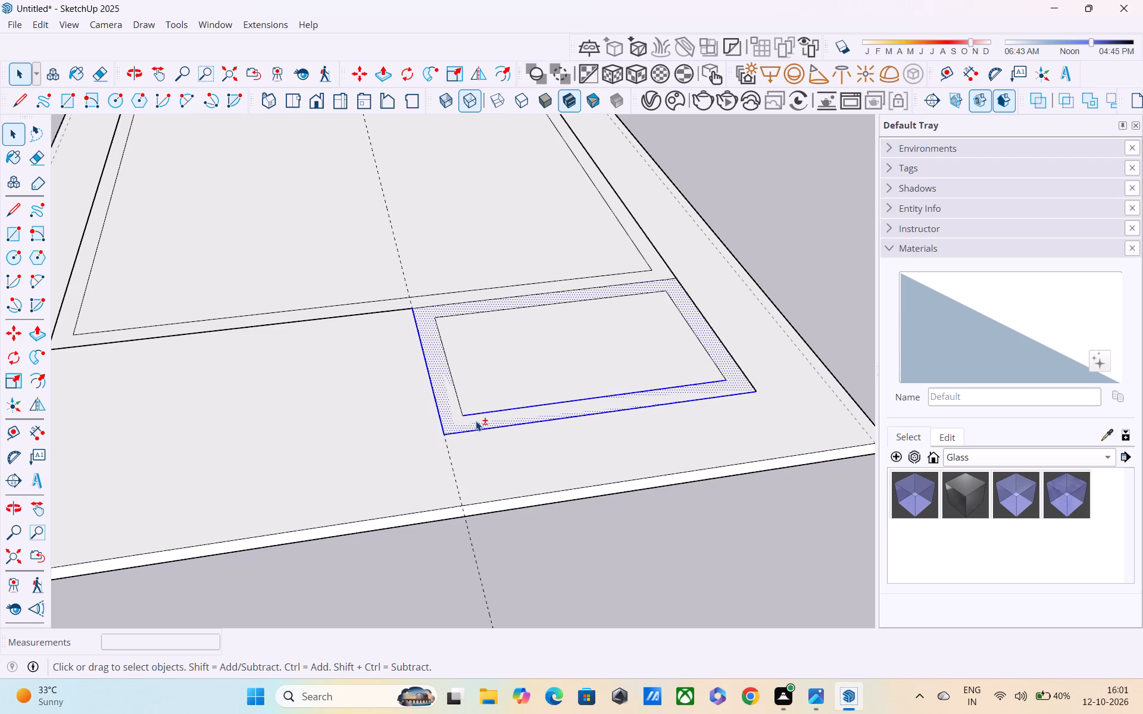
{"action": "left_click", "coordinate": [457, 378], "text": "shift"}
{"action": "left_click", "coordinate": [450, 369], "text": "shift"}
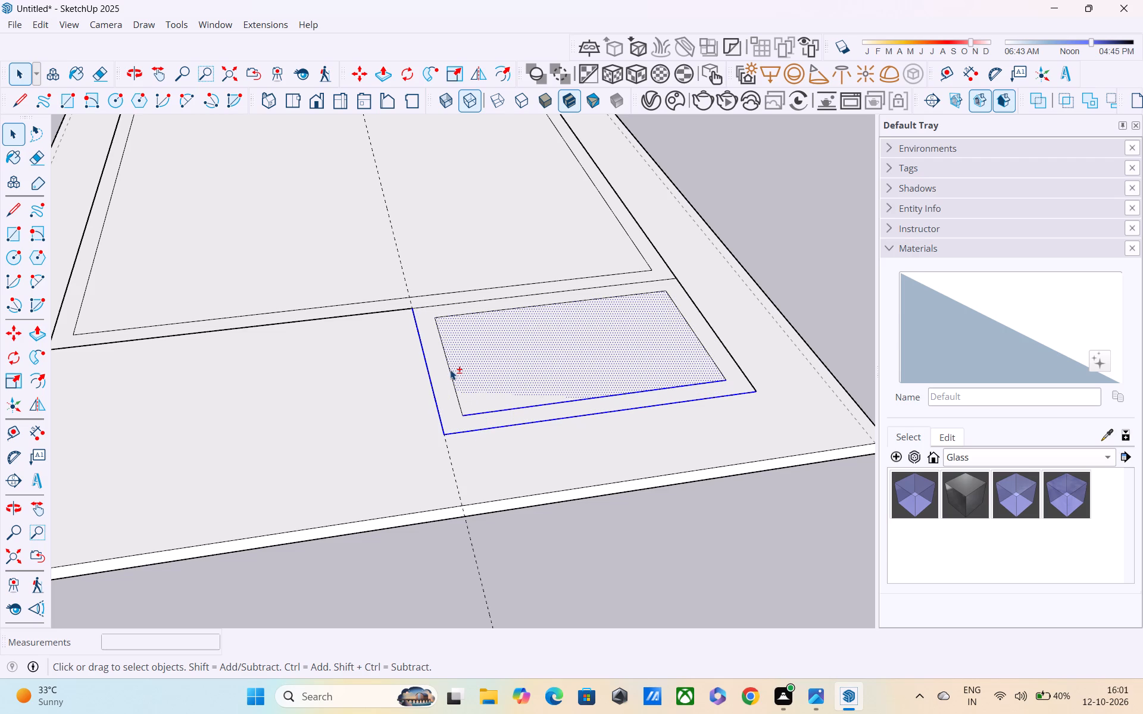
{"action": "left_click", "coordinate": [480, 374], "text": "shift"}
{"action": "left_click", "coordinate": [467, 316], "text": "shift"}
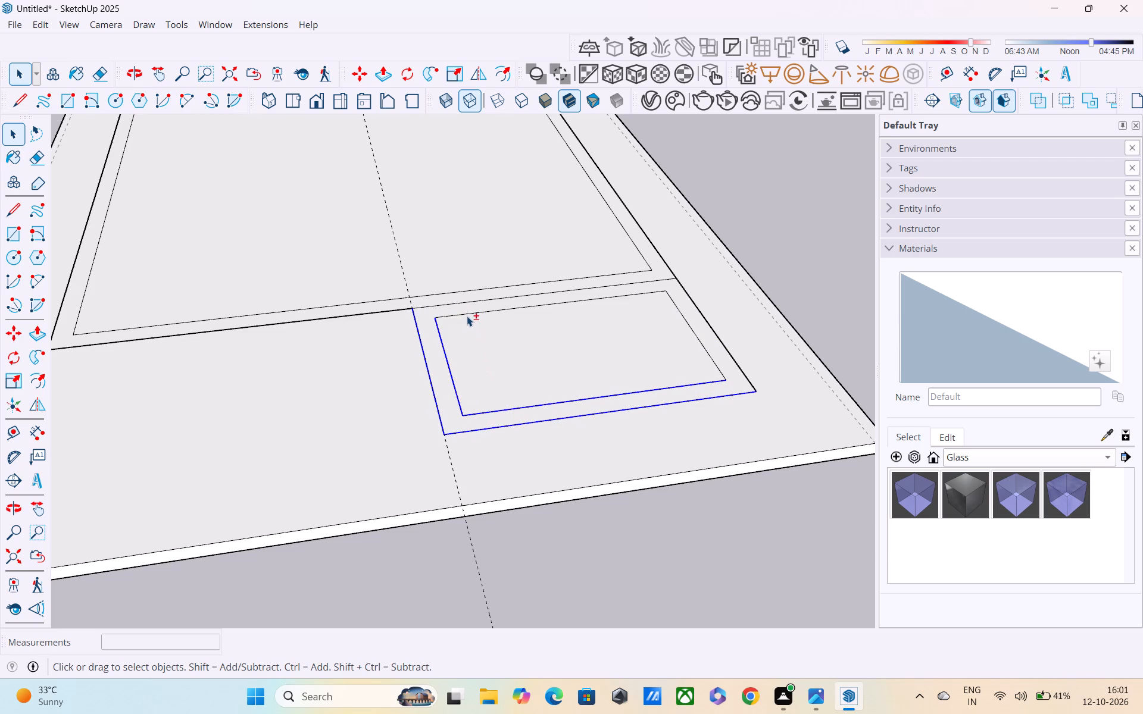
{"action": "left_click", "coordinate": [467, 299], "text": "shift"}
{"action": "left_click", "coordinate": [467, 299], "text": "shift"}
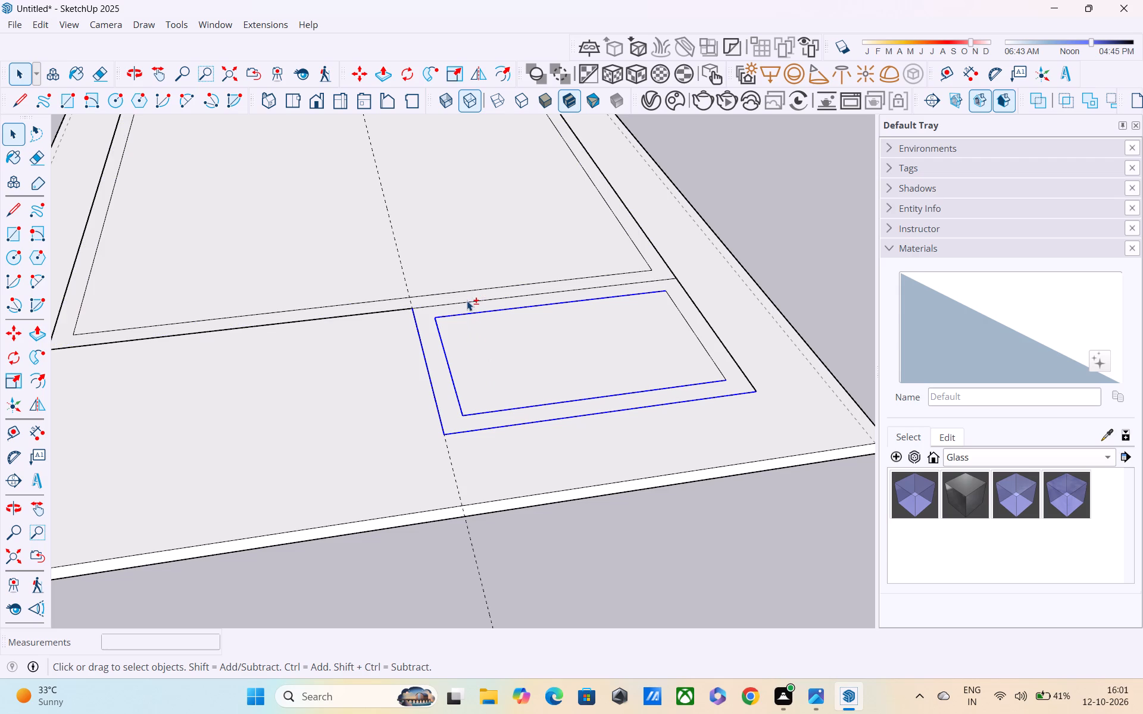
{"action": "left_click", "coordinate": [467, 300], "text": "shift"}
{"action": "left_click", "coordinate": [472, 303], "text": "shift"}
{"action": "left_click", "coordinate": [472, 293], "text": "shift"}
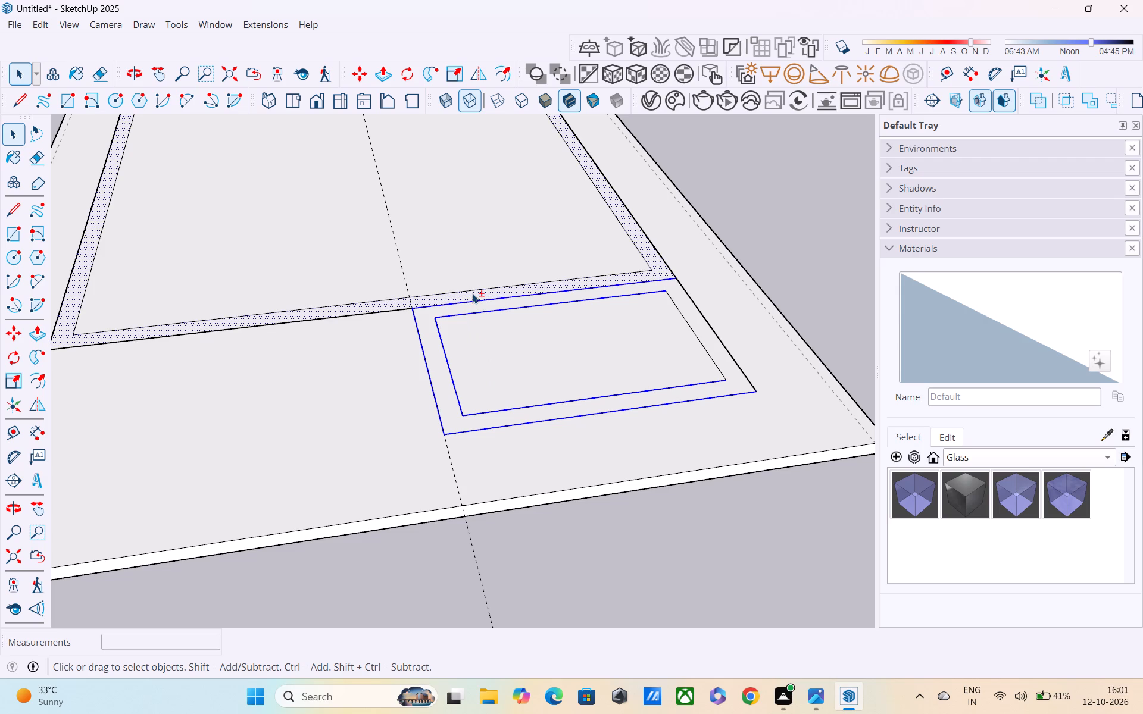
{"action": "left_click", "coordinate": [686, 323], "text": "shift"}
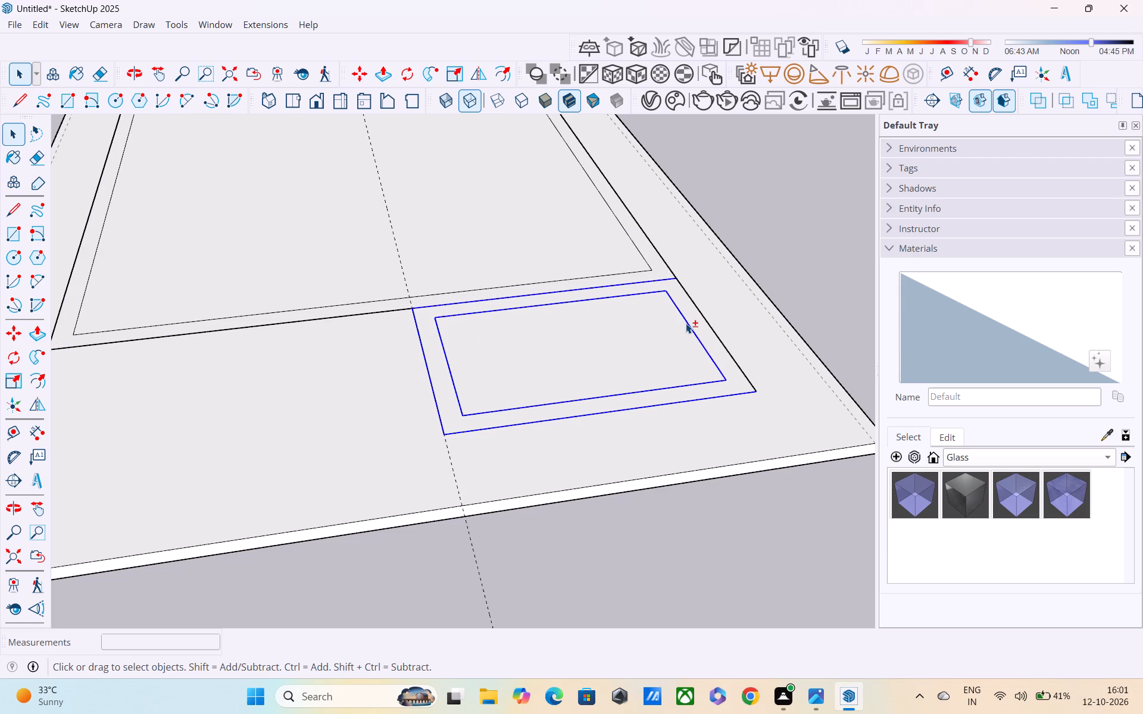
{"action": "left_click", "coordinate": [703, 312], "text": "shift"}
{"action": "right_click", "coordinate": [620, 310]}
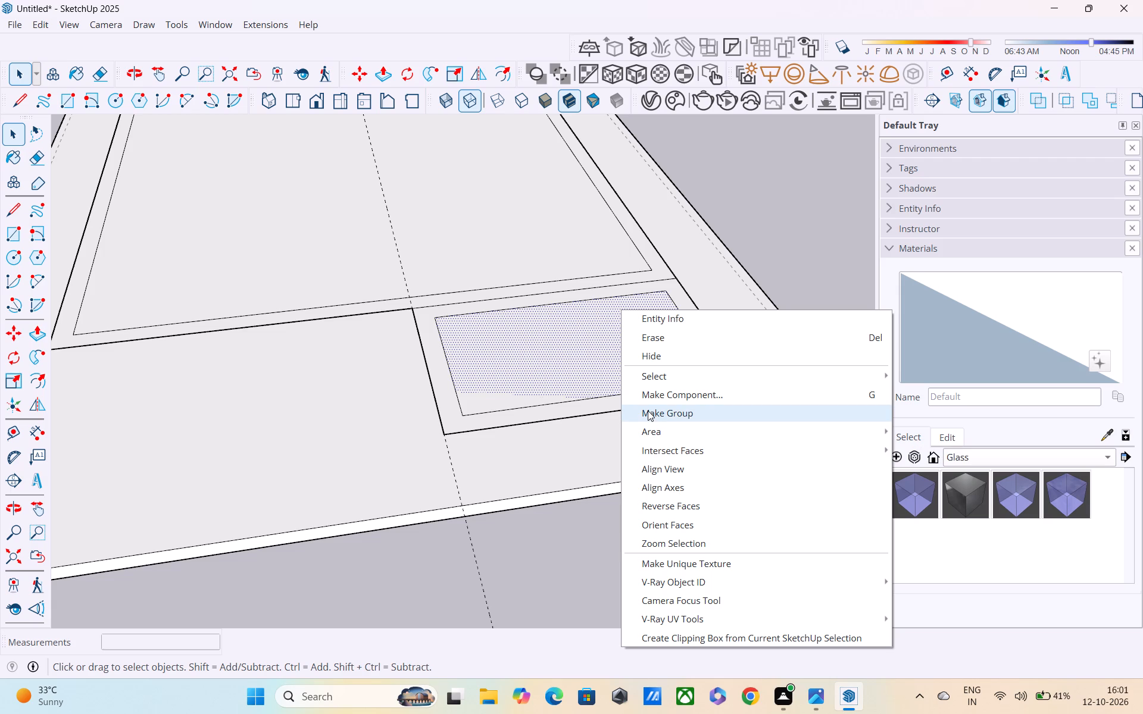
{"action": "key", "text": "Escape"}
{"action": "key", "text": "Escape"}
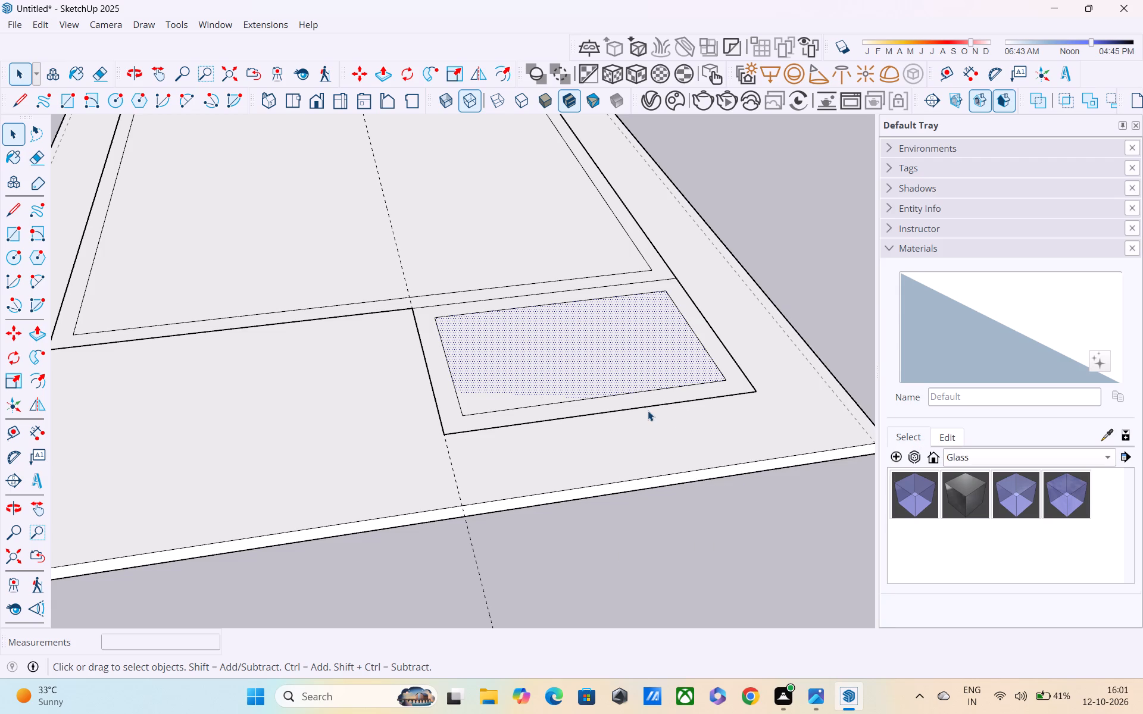
Group the front projection's outer and inner wall outlines together with the wall face between them, and clear the selection.
{"action": "scroll", "coordinate": [645, 412], "scroll_direction": "down", "scroll_amount": 3}
{"action": "middle_click_drag", "start_coordinate": [573, 414], "coordinate": [571, 345]}
{"action": "scroll", "coordinate": [571, 344], "scroll_direction": "down", "scroll_amount": 1}
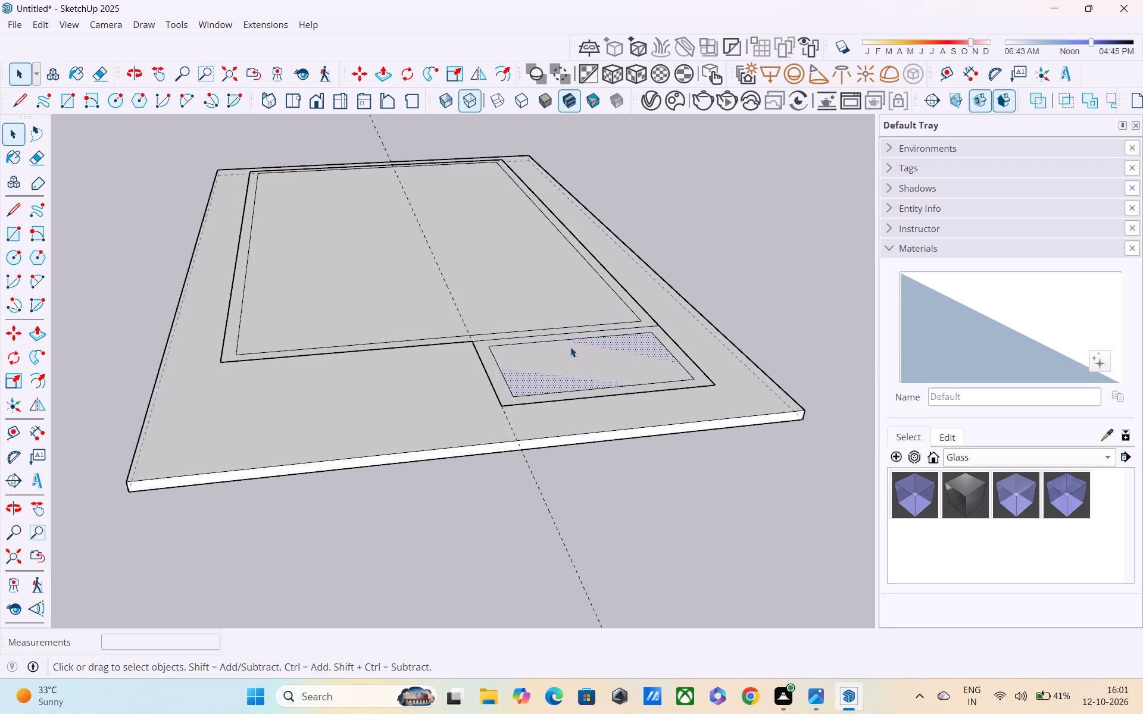
{"action": "middle_click_drag", "start_coordinate": [570, 354], "coordinate": [527, 405]}
{"action": "key", "text": "Escape"}
{"action": "key", "text": "Escape"}
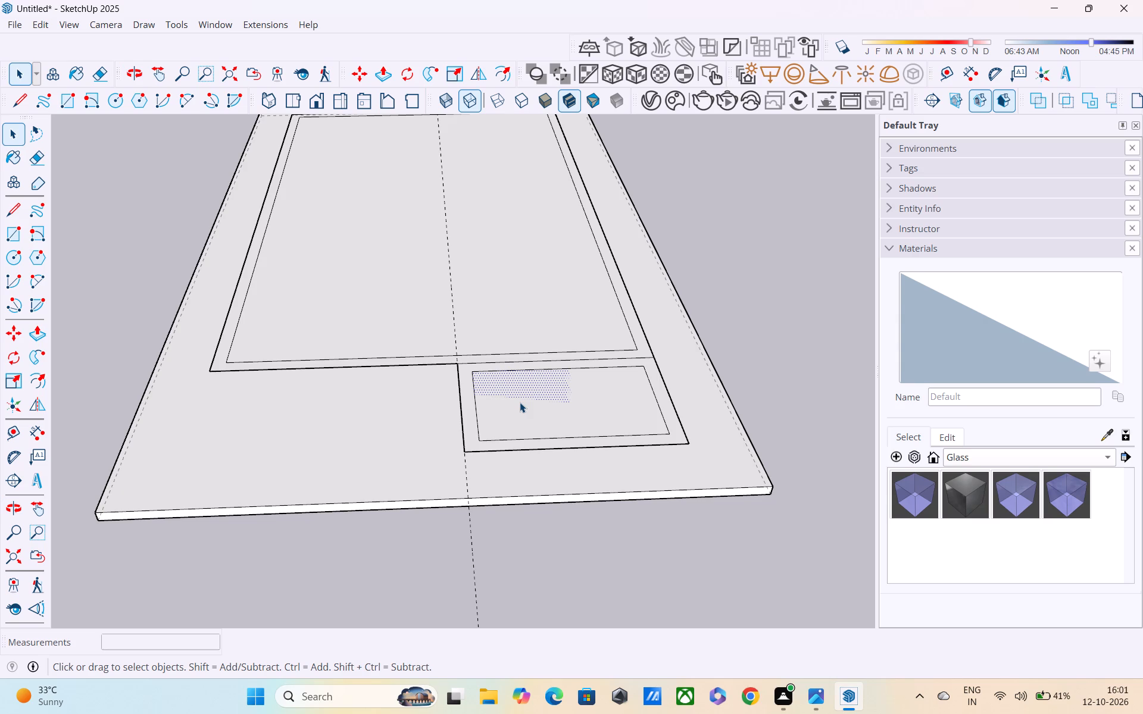
{"action": "left_click", "coordinate": [477, 372]}
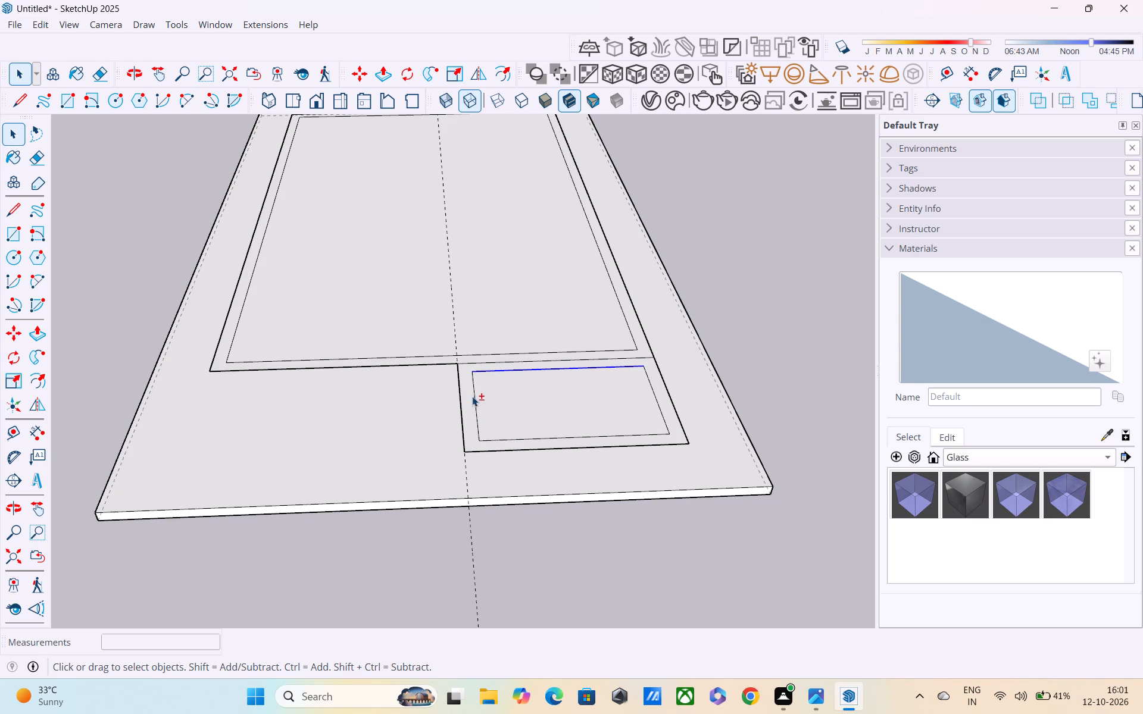
{"action": "left_click", "coordinate": [484, 362], "text": "shift"}
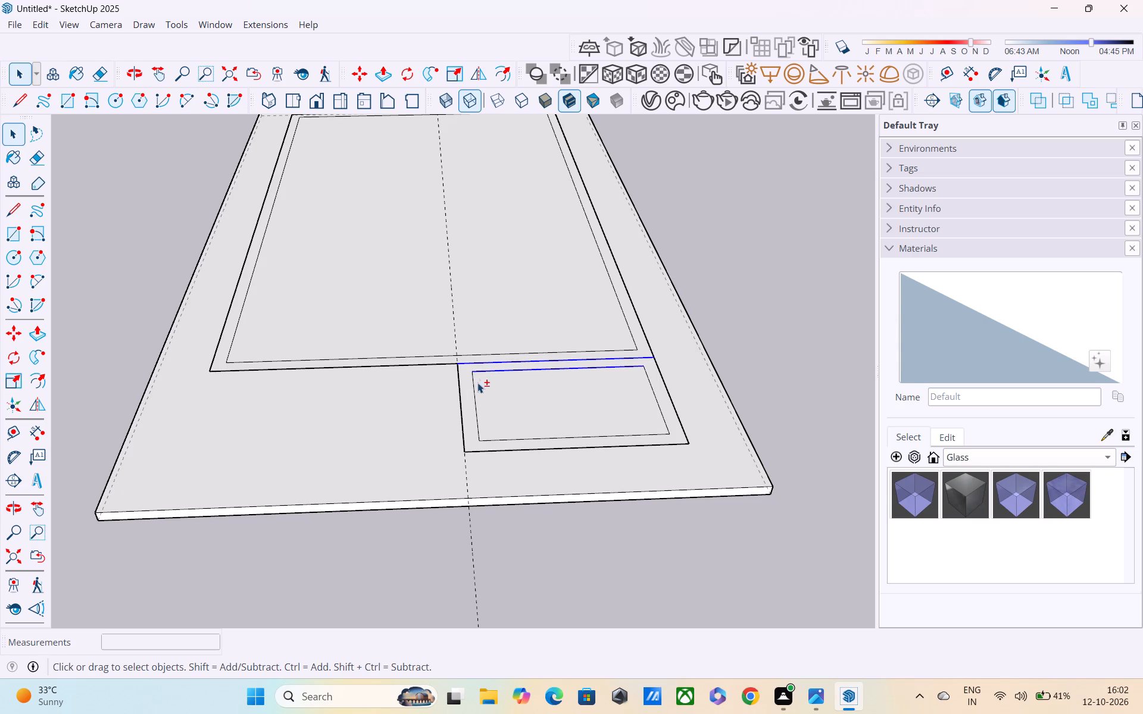
{"action": "left_click", "coordinate": [460, 408], "text": "shift"}
{"action": "left_click", "coordinate": [475, 405], "text": "shift"}
{"action": "left_click", "coordinate": [483, 447], "text": "shift"}
{"action": "left_click", "coordinate": [483, 450], "text": "shift"}
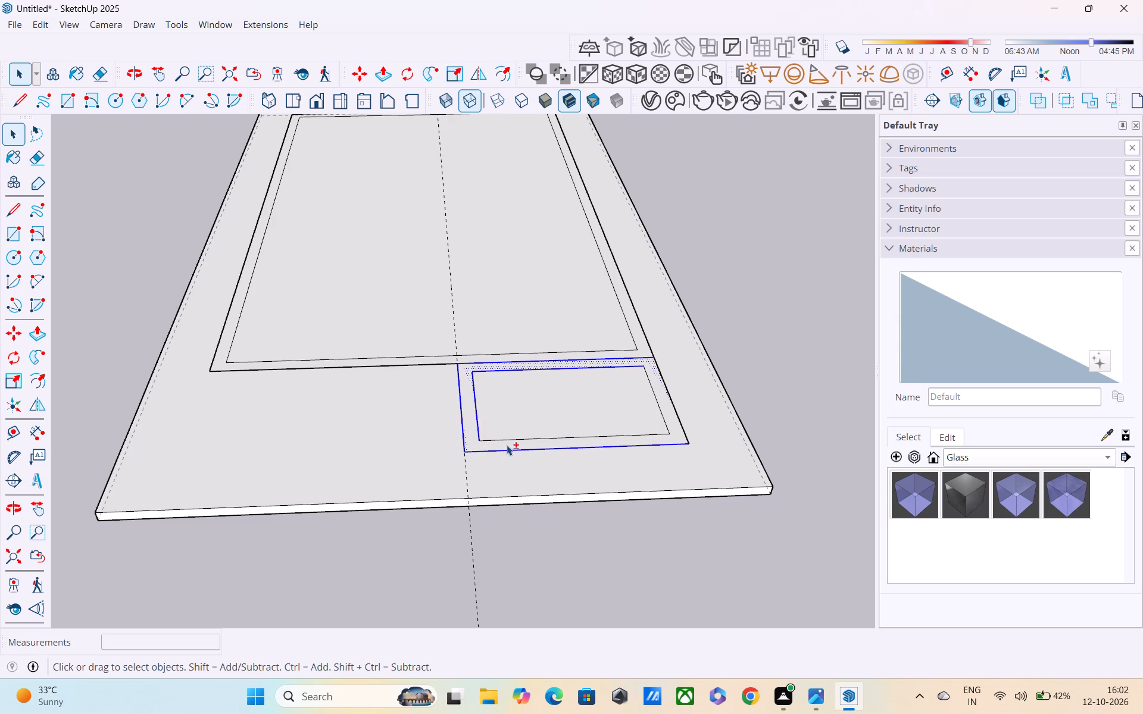
{"action": "left_click", "coordinate": [509, 437], "text": "shift"}
{"action": "left_click", "coordinate": [608, 433], "text": "shift"}
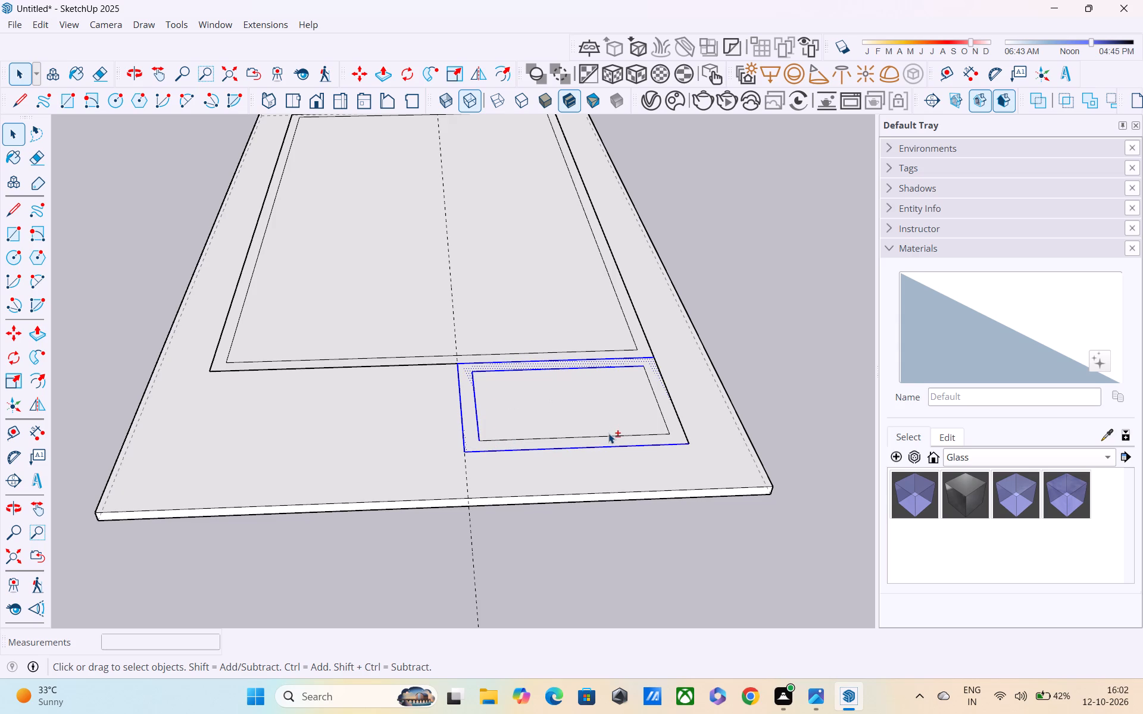
{"action": "left_click", "coordinate": [608, 436], "text": "shift"}
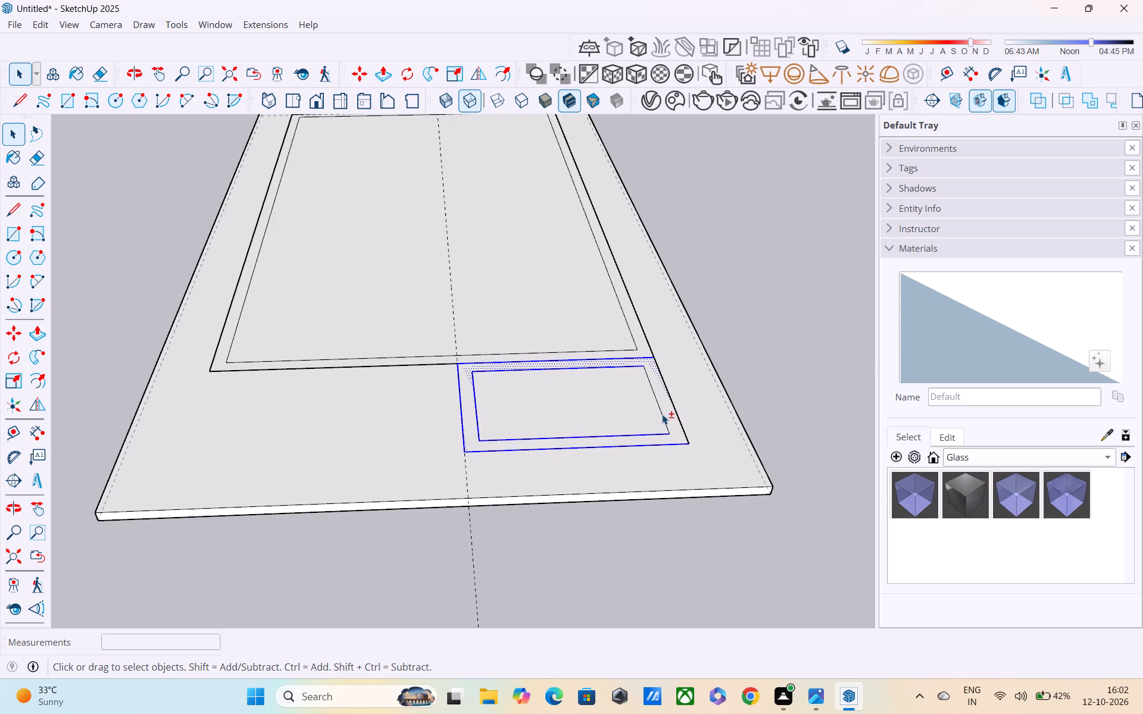
{"action": "left_click", "coordinate": [662, 414], "text": "shift"}
{"action": "left_click", "coordinate": [670, 394], "text": "shift"}
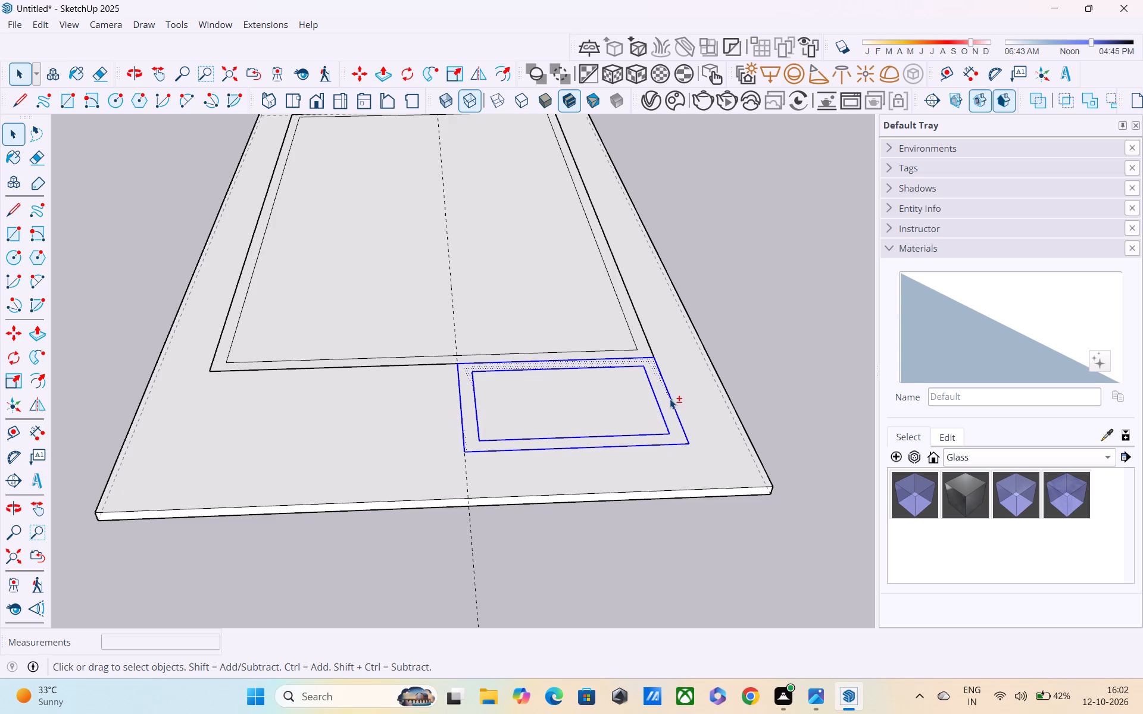
{"action": "right_click", "coordinate": [669, 400]}
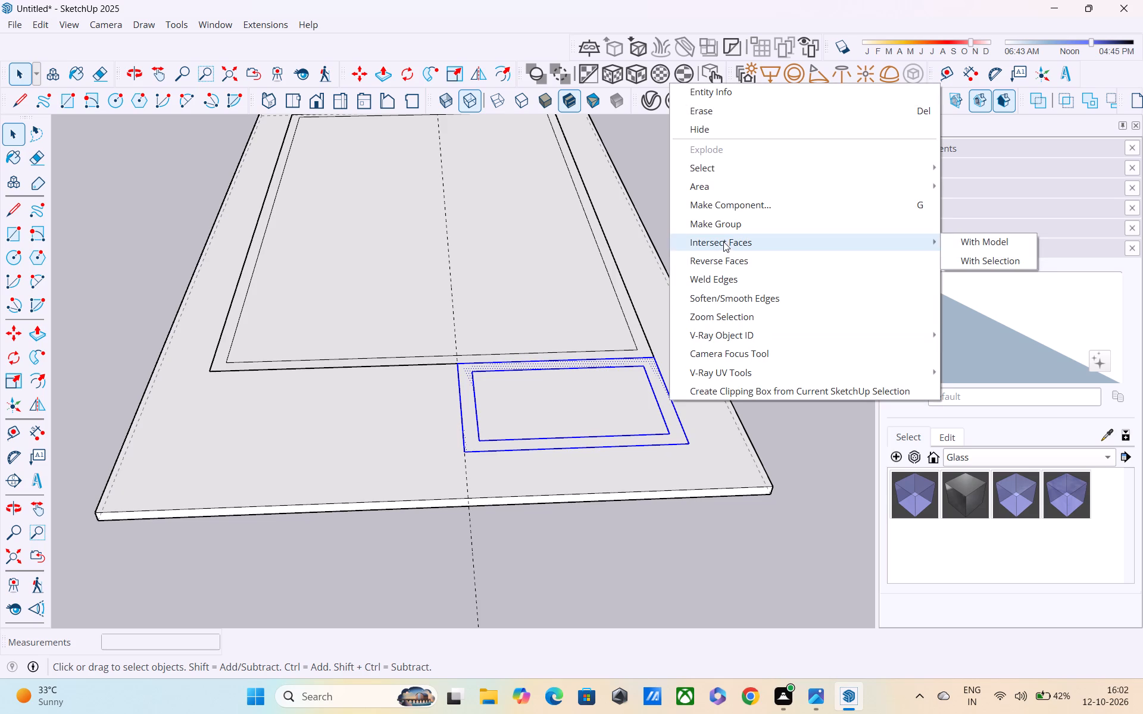
{"action": "left_click", "coordinate": [717, 227]}
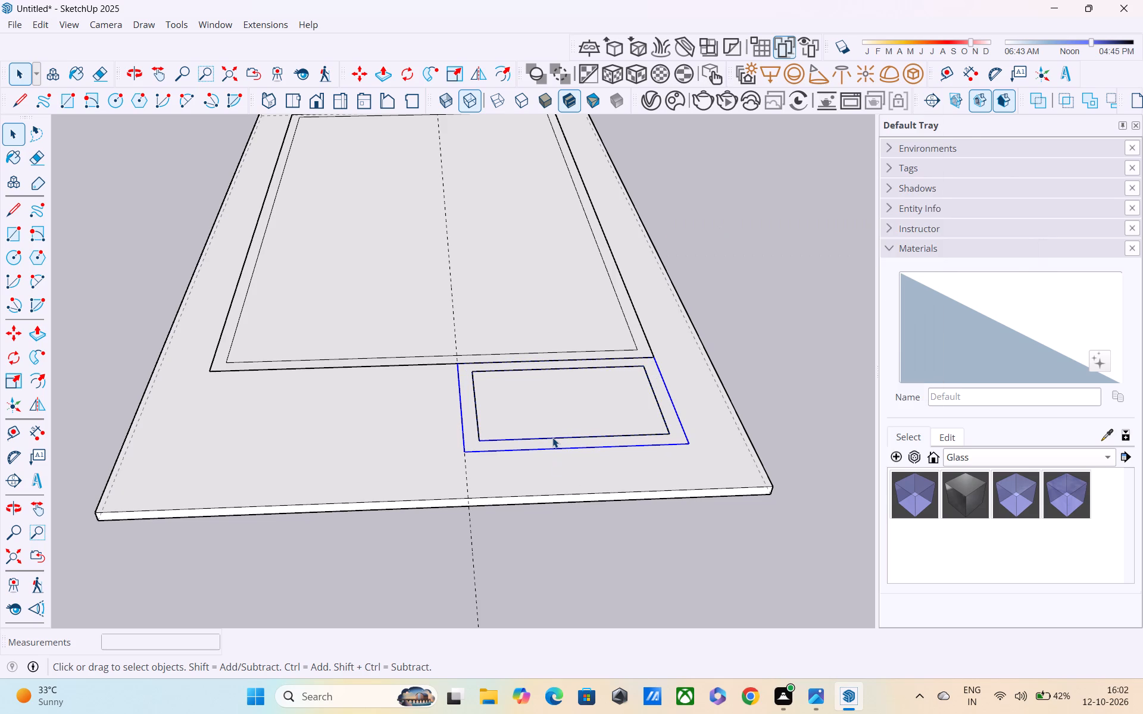
{"action": "middle_click_drag", "start_coordinate": [552, 444], "coordinate": [563, 487]}
{"action": "key", "text": "Escape"}
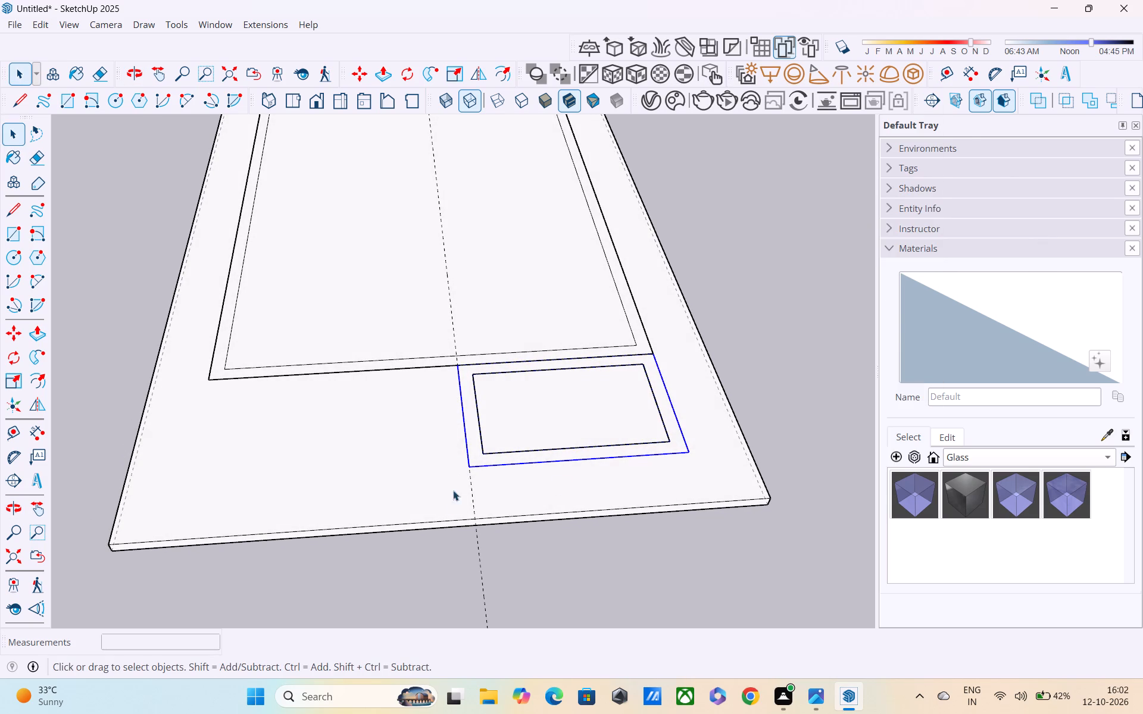
{"action": "left_click", "coordinate": [430, 588]}
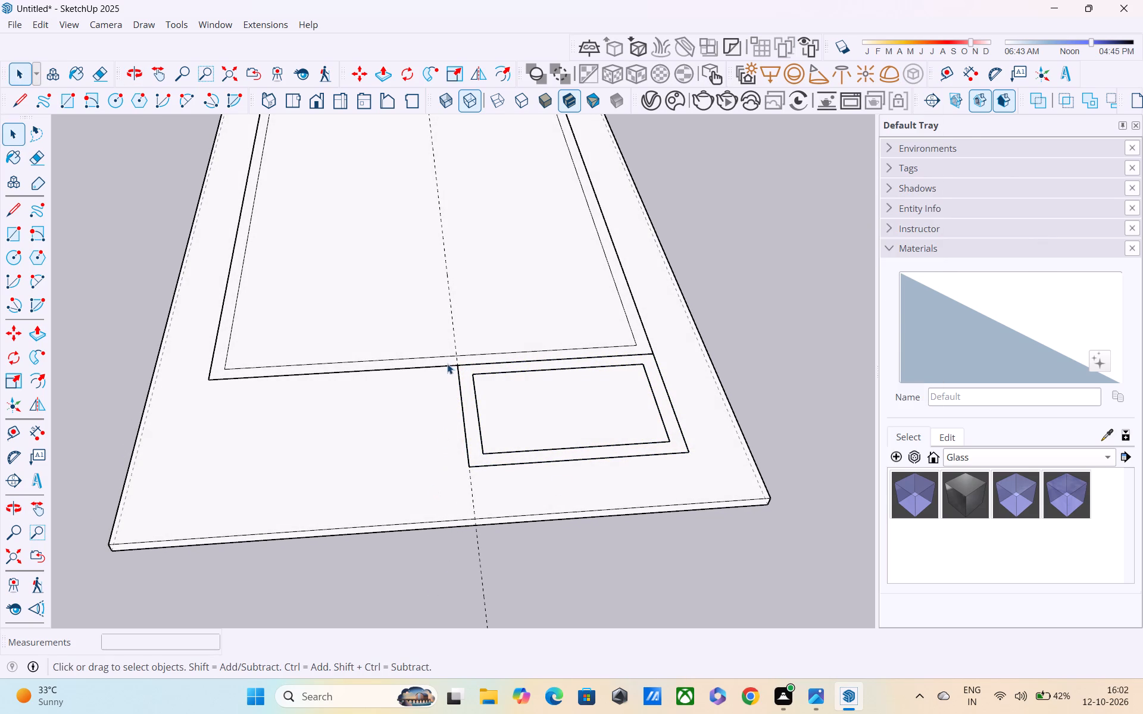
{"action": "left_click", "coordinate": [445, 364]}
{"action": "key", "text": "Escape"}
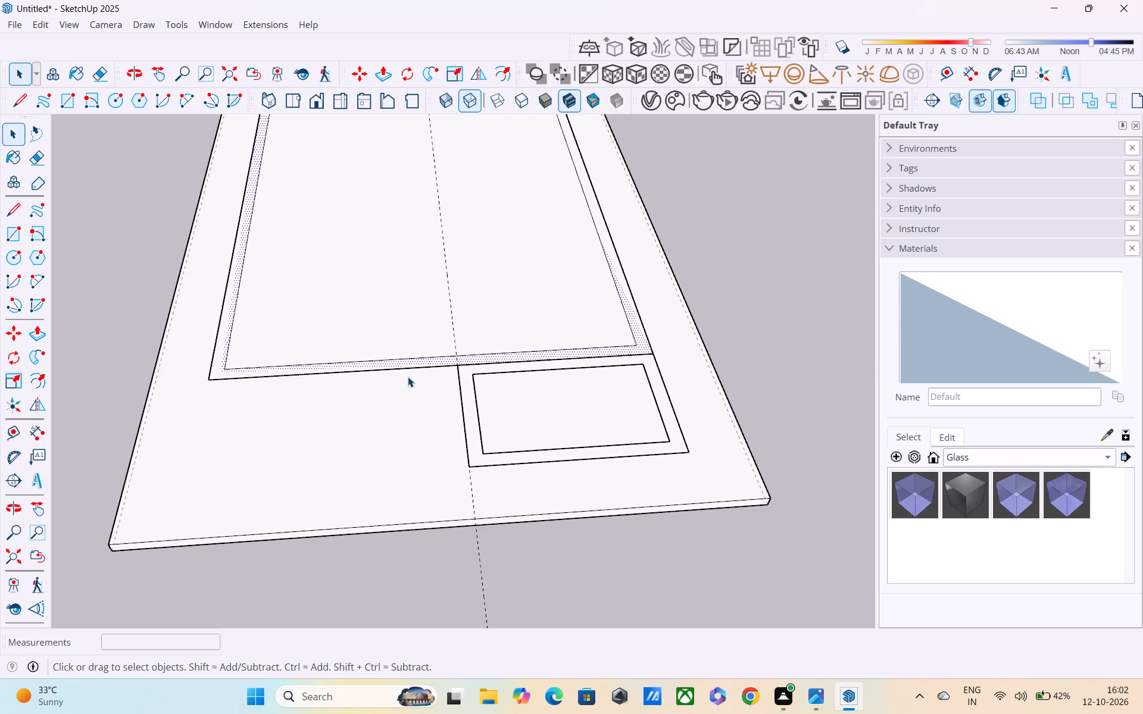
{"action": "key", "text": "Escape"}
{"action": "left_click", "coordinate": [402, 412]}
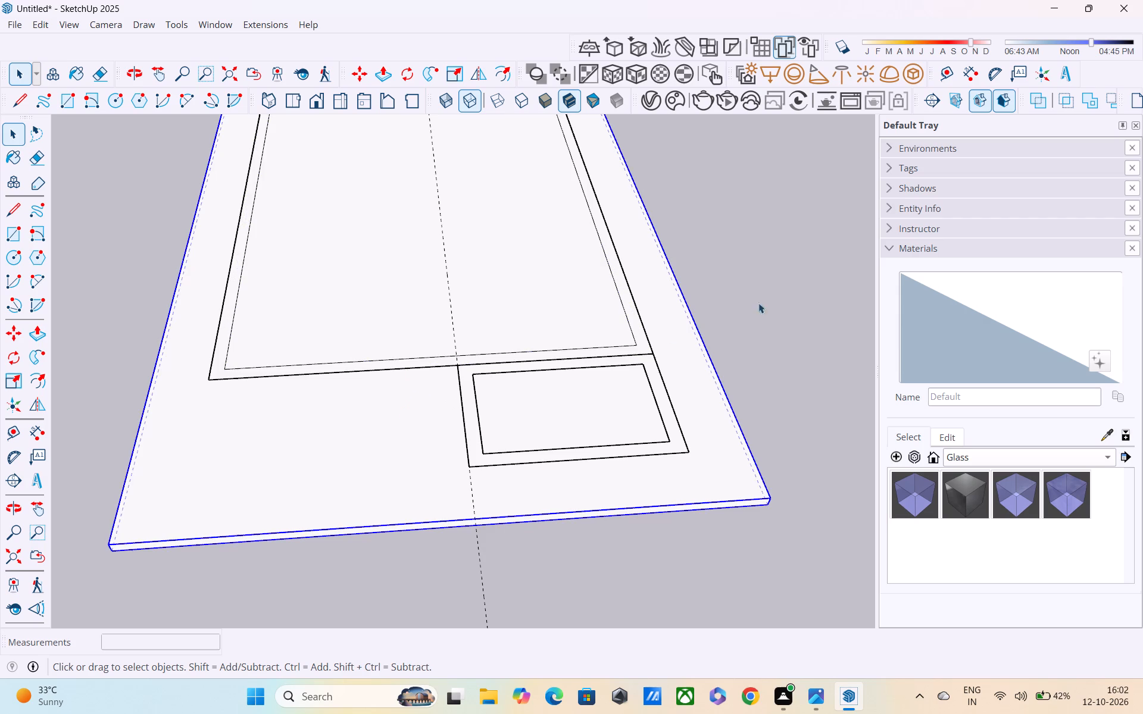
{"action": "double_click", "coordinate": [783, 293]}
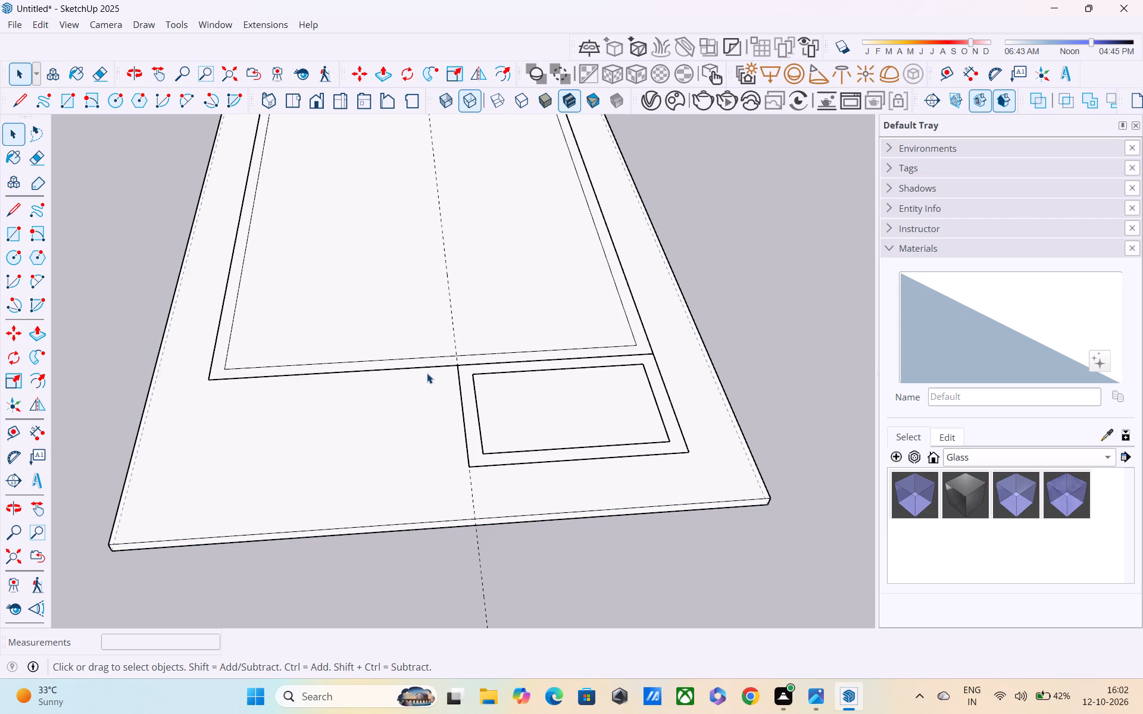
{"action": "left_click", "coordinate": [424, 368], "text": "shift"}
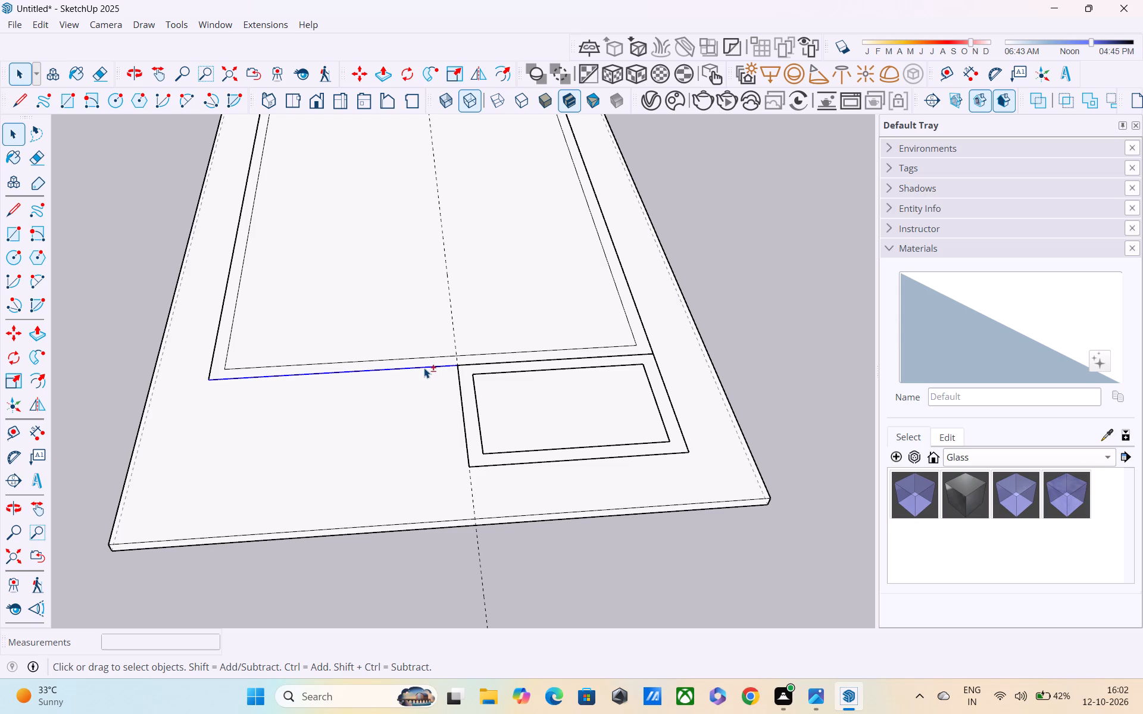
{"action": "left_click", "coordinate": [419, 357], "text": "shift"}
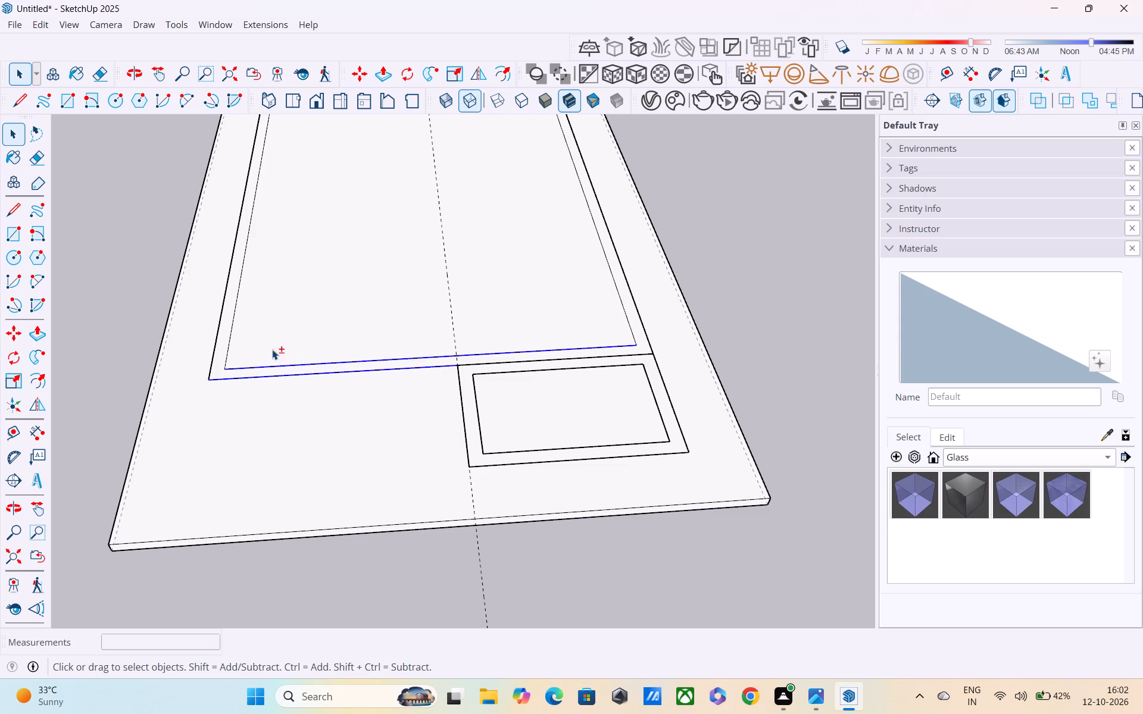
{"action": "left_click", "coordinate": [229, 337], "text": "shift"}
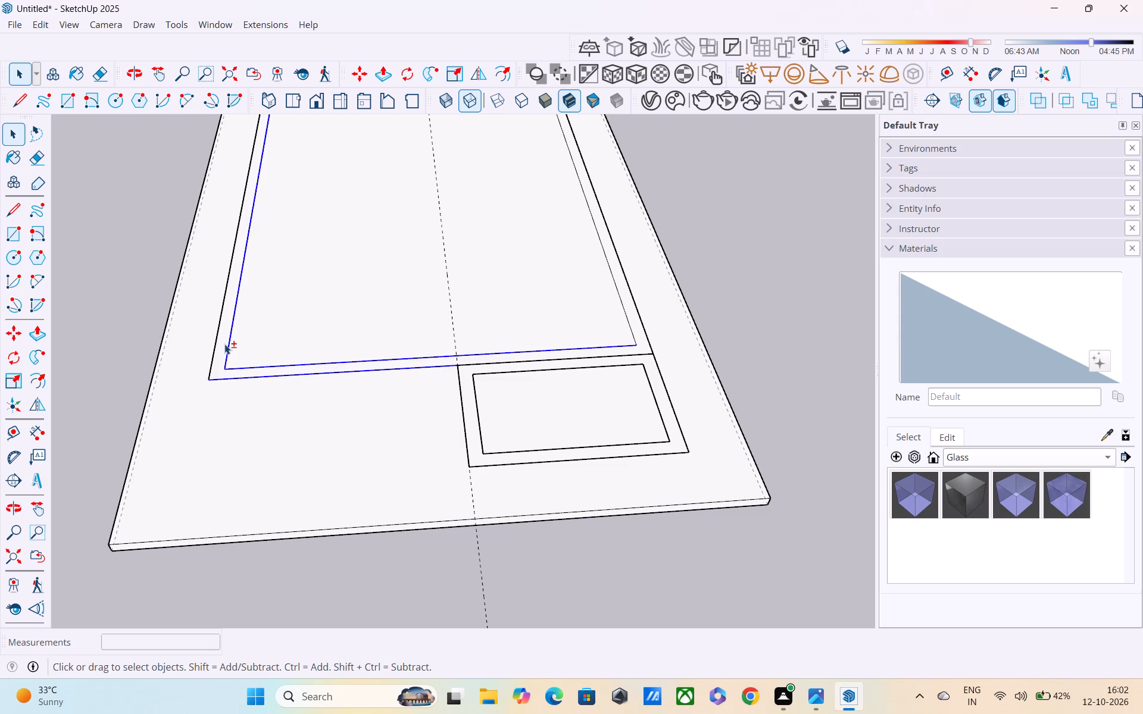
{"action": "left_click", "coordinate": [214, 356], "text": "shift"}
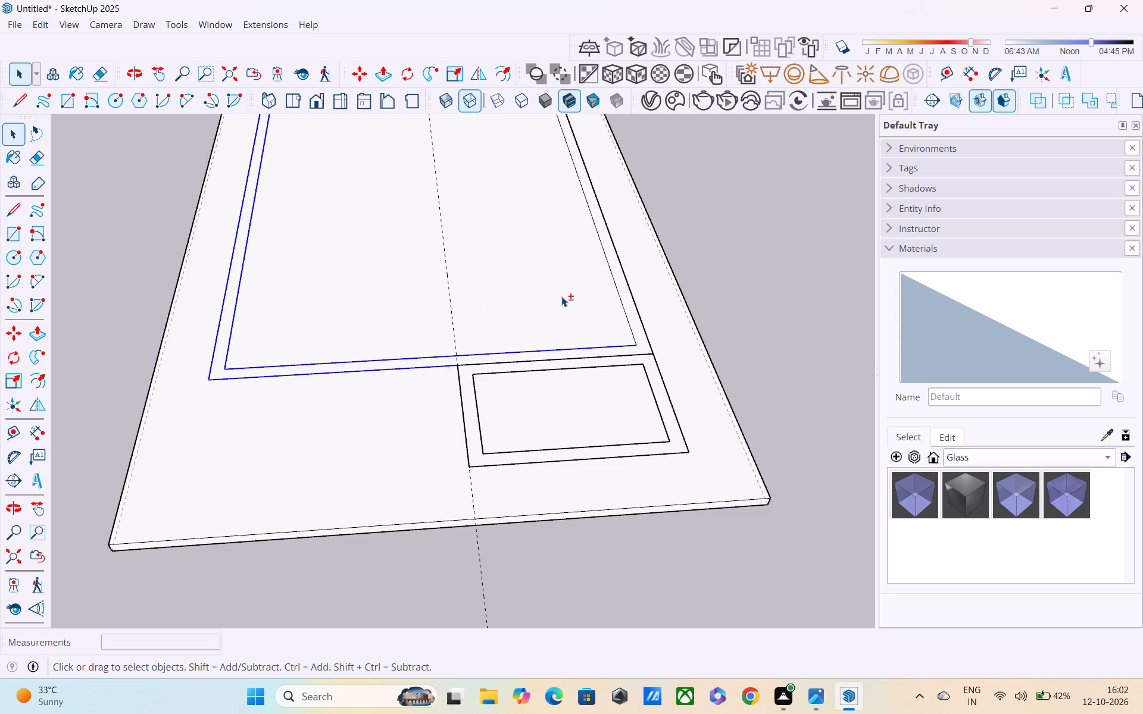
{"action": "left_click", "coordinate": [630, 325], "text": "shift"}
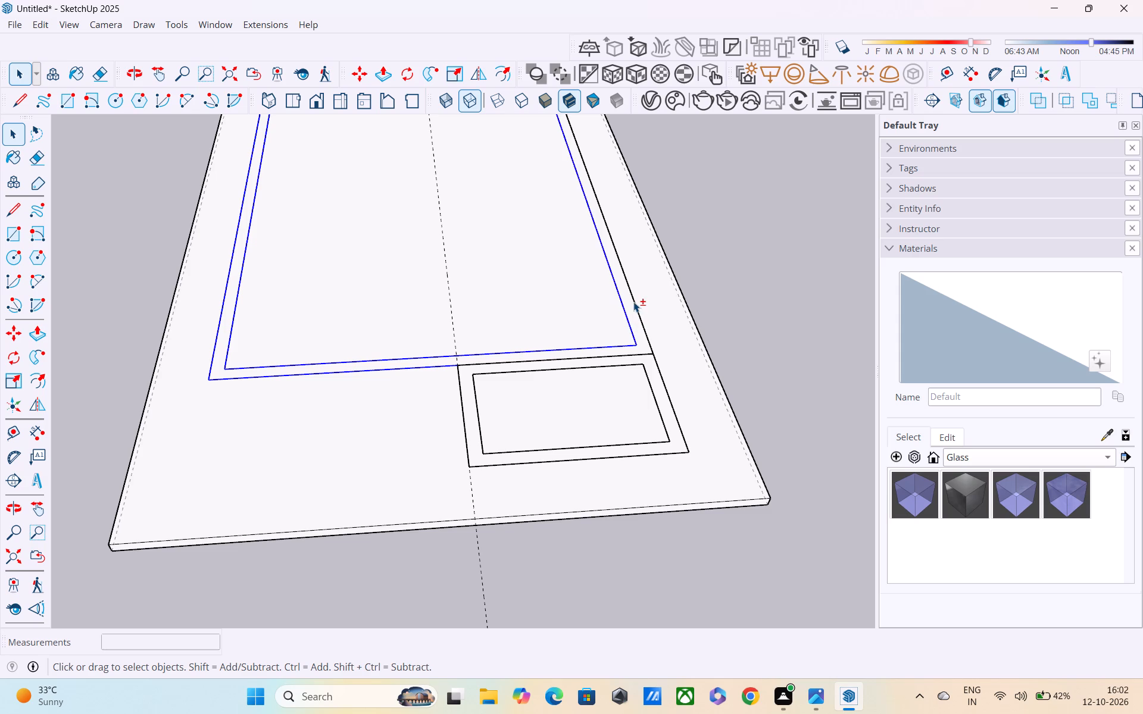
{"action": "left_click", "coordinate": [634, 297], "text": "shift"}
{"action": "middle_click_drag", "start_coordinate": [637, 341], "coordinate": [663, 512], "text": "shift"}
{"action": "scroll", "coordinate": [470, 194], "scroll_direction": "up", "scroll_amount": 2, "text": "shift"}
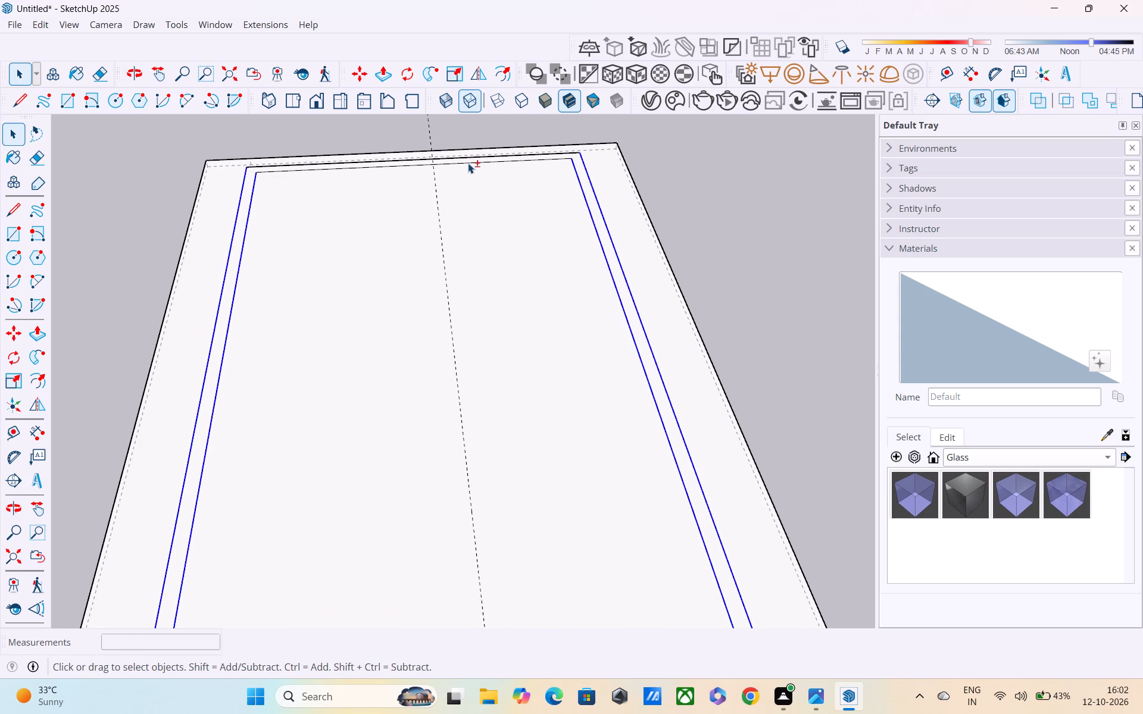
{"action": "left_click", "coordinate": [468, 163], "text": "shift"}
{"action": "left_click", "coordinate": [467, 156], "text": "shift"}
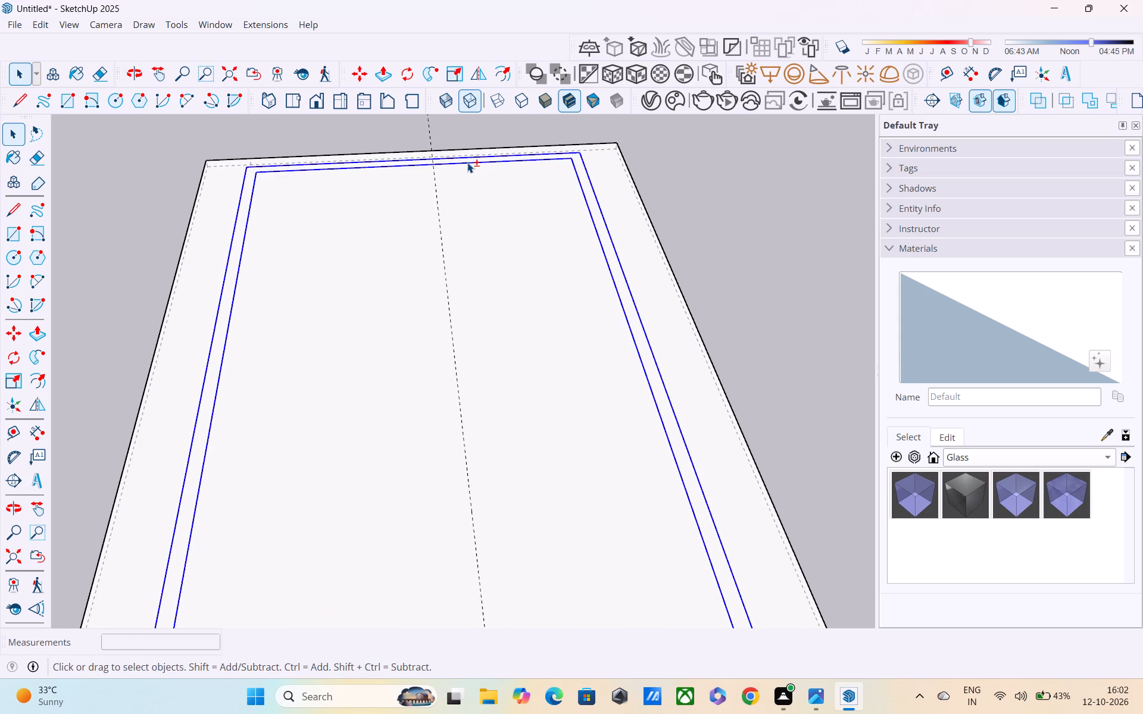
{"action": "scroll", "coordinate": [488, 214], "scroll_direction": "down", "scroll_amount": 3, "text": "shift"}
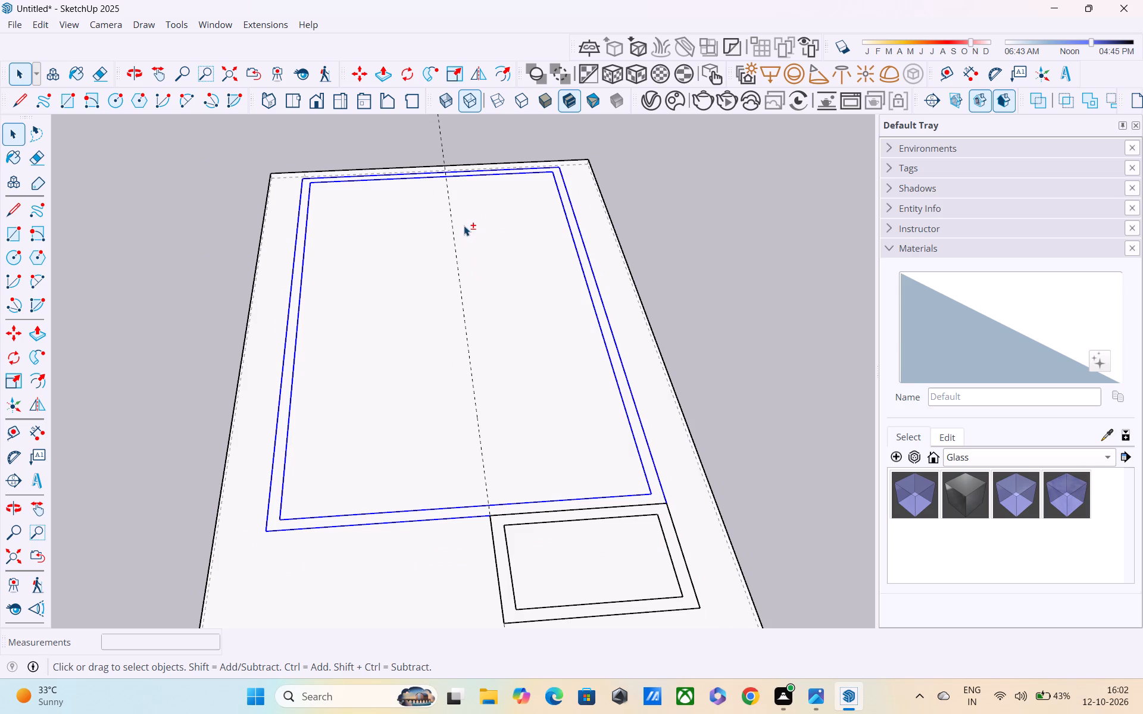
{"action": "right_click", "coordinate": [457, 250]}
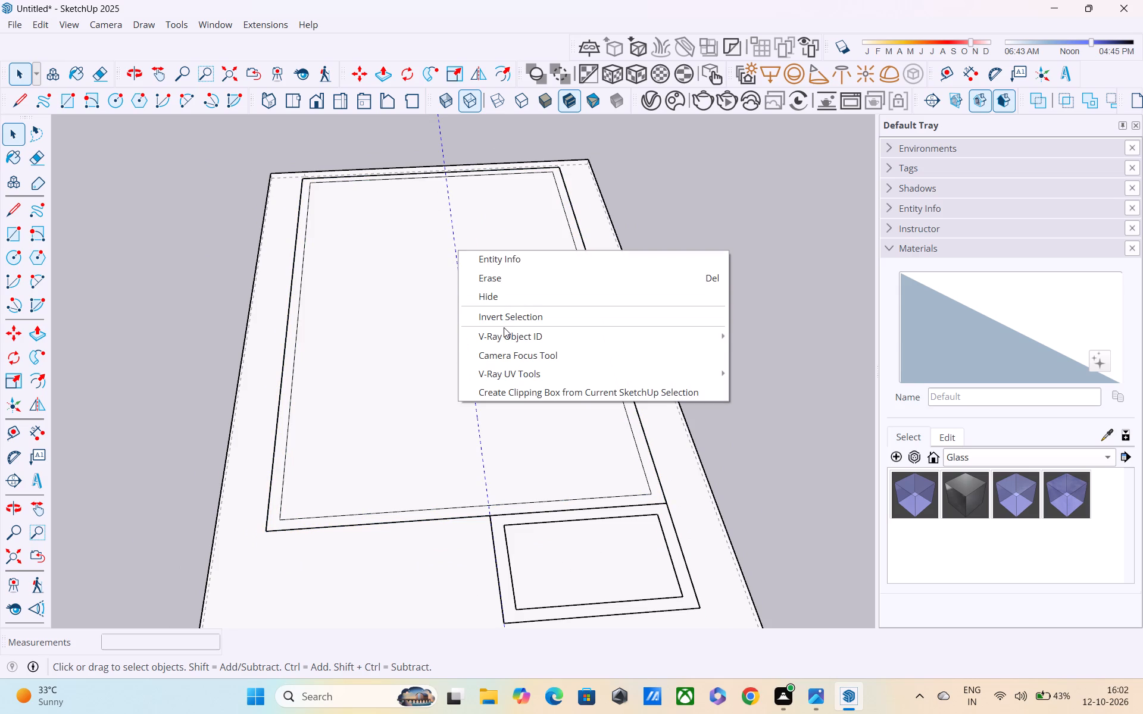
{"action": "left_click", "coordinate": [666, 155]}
Pick out the main layout's inner and outer wall outlines, group the face enclosed by the inner outline, and clear the selection.
{"action": "left_click", "coordinate": [544, 173]}
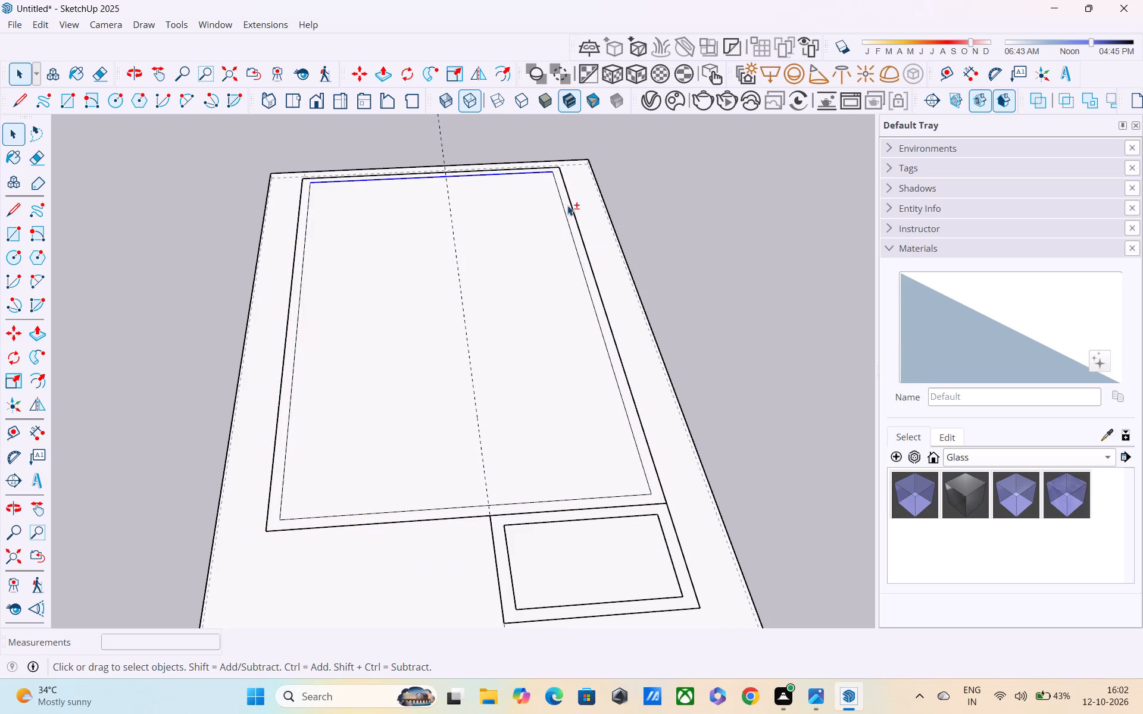
{"action": "left_click", "coordinate": [564, 219], "text": "shift"}
{"action": "left_click", "coordinate": [567, 208], "text": "shift"}
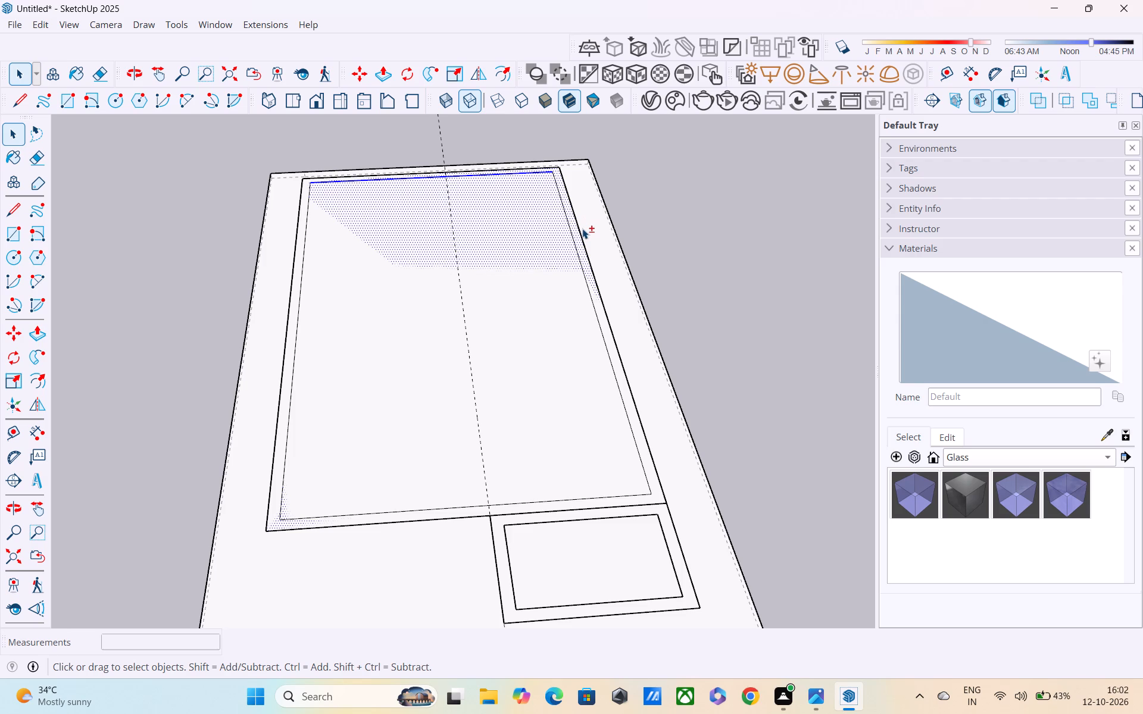
{"action": "left_click", "coordinate": [570, 256], "text": "shift"}
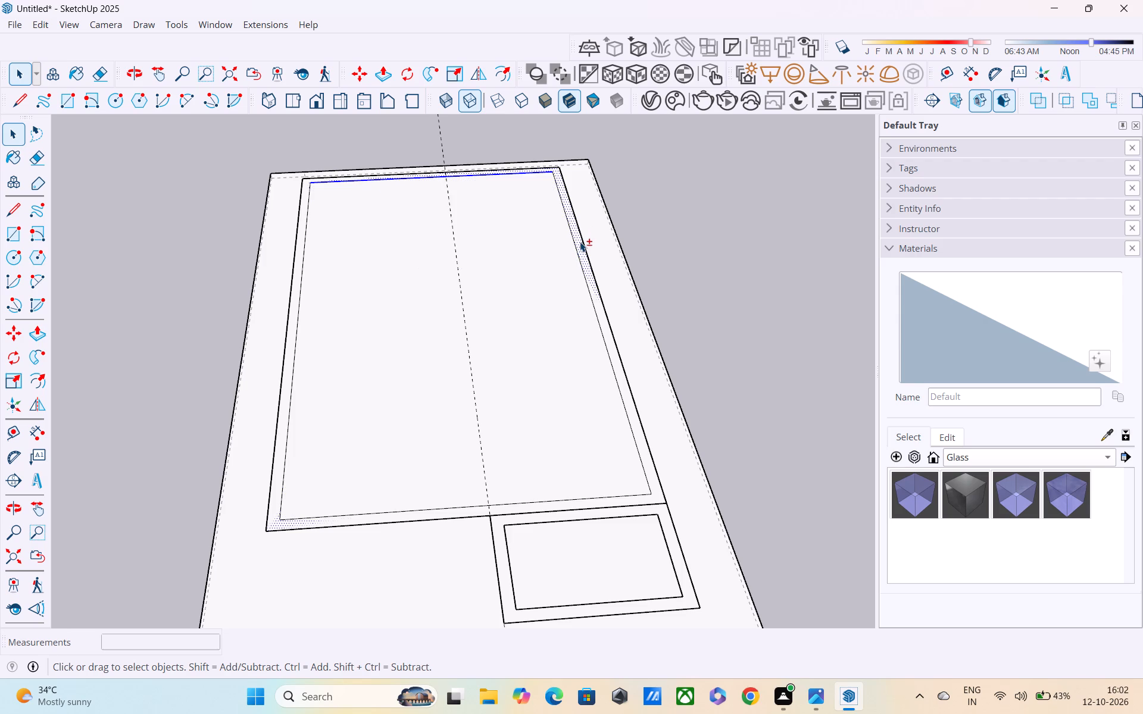
{"action": "left_click", "coordinate": [580, 243], "text": "shift"}
{"action": "left_click", "coordinate": [580, 231], "text": "shift"}
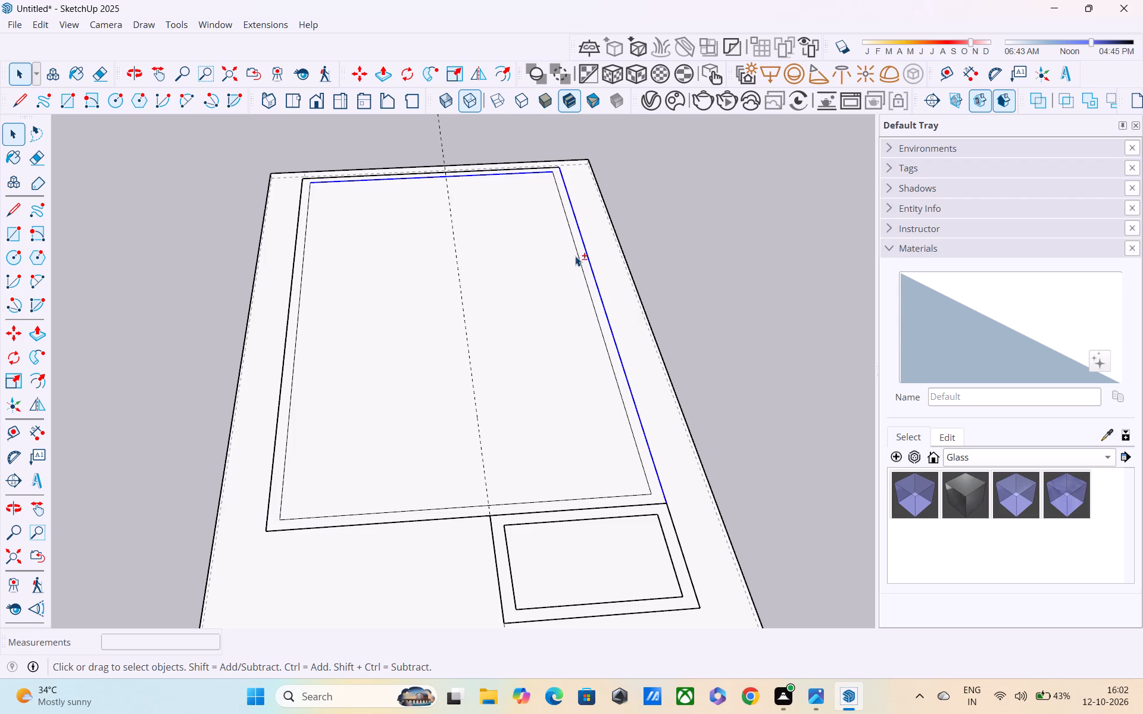
{"action": "left_click", "coordinate": [576, 250], "text": "shift"}
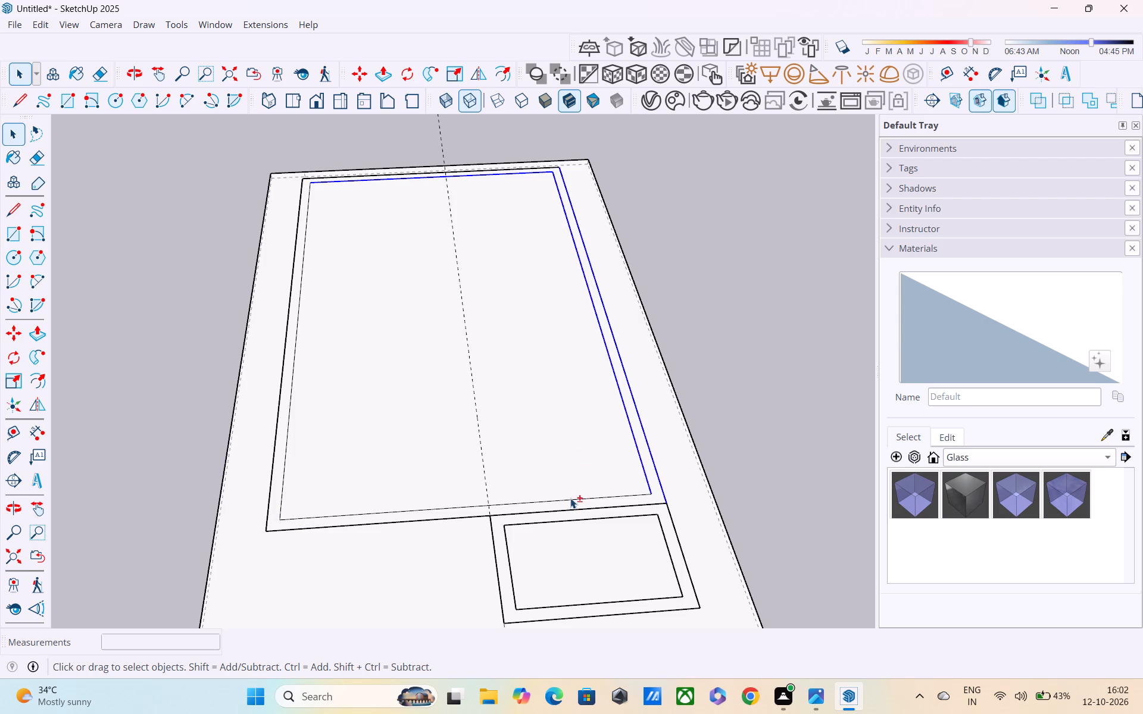
{"action": "left_click", "coordinate": [570, 497], "text": "shift"}
{"action": "left_click", "coordinate": [570, 499], "text": "shift"}
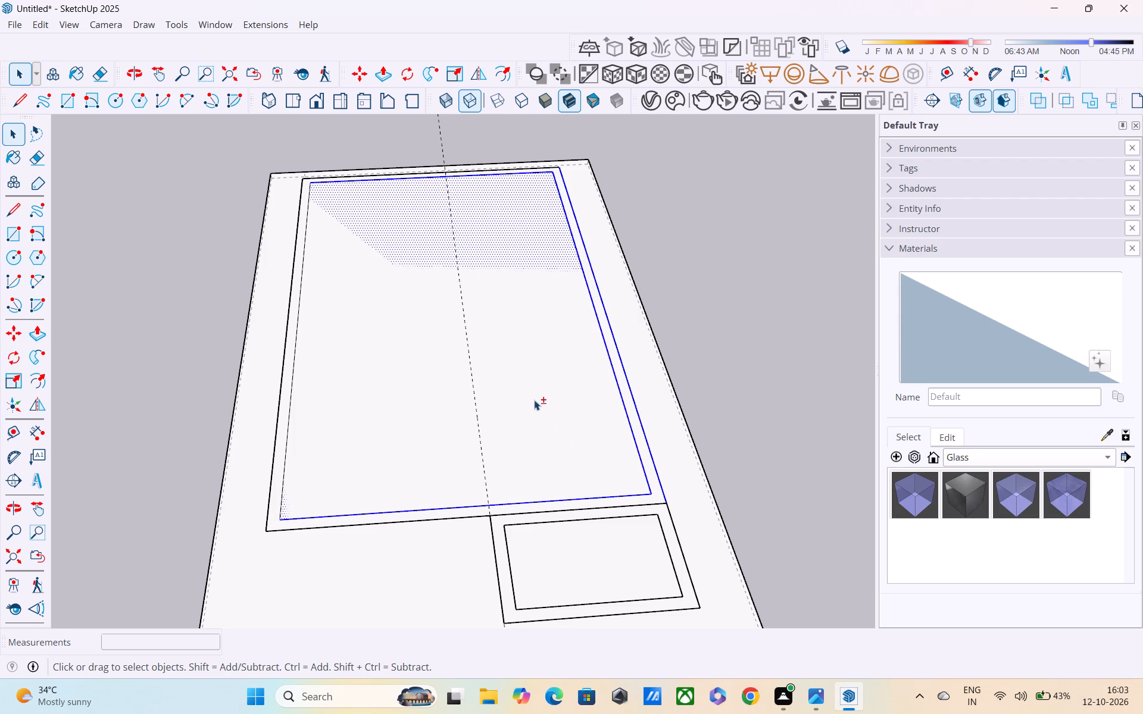
{"action": "left_click", "coordinate": [534, 400], "text": "shift"}
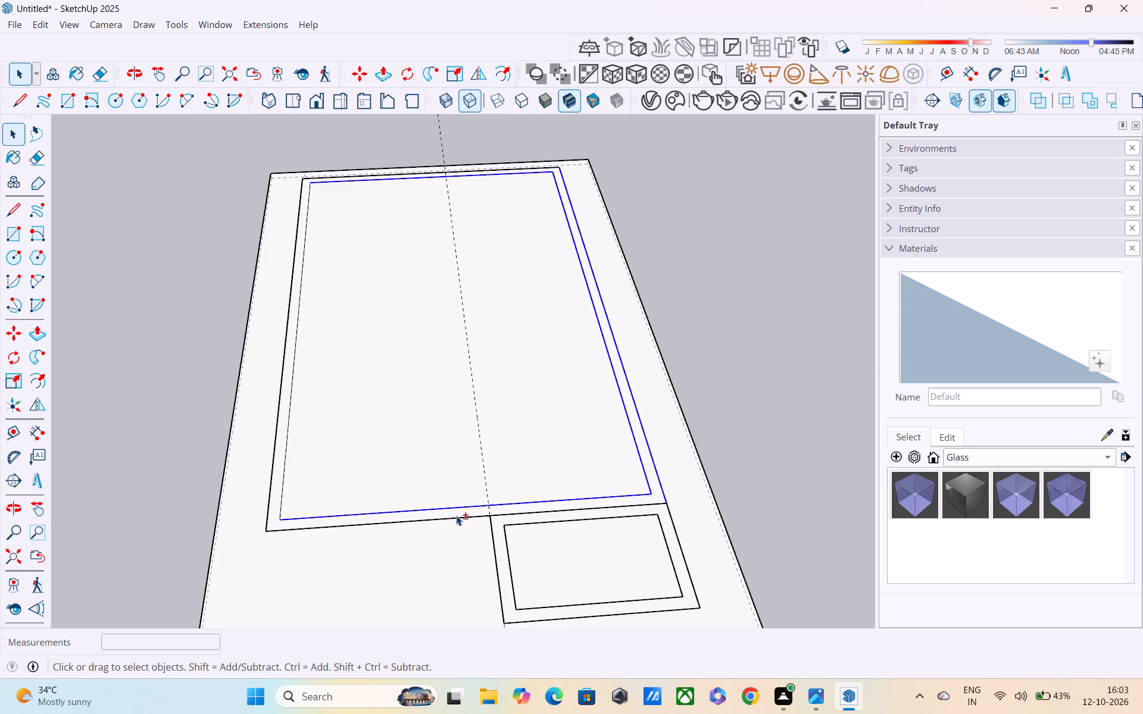
{"action": "left_click", "coordinate": [456, 515], "text": "shift"}
{"action": "left_click", "coordinate": [454, 517], "text": "shift"}
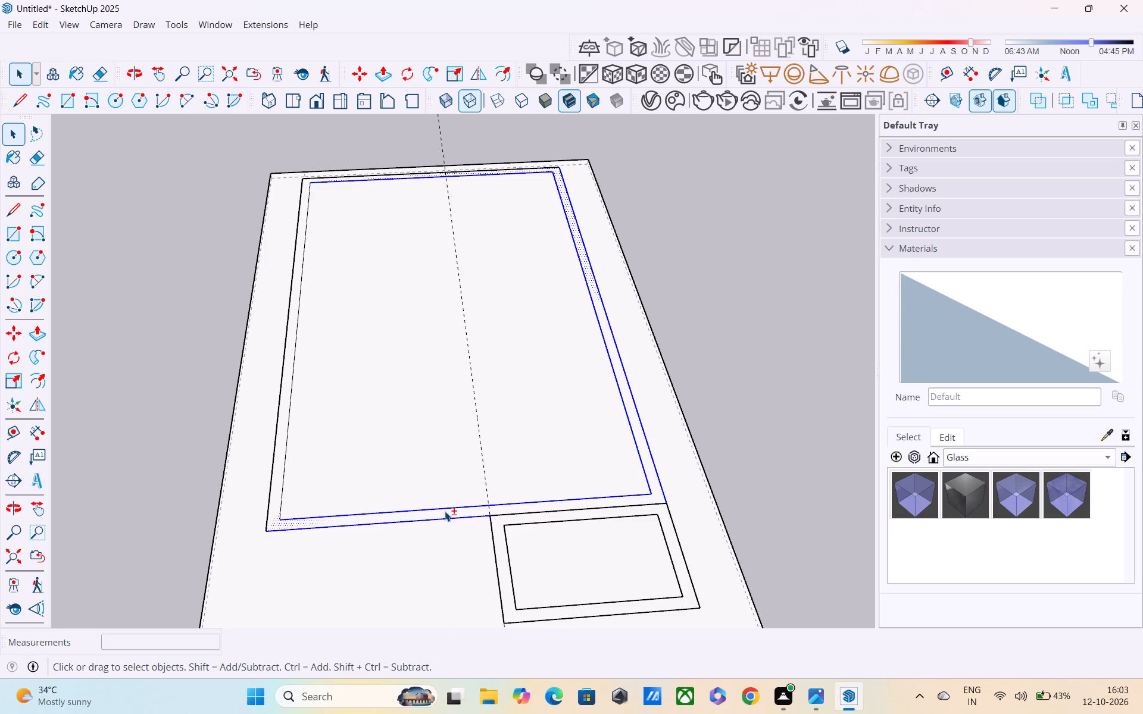
{"action": "left_click", "coordinate": [444, 511], "text": "shift"}
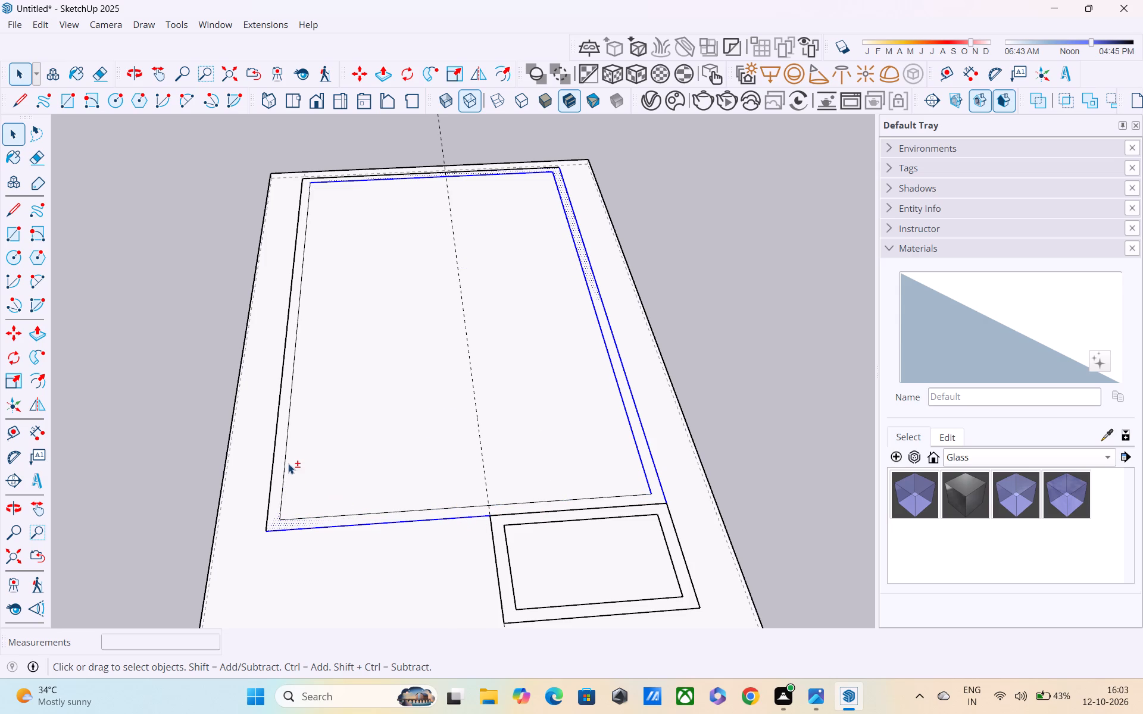
{"action": "left_click", "coordinate": [285, 455], "text": "shift"}
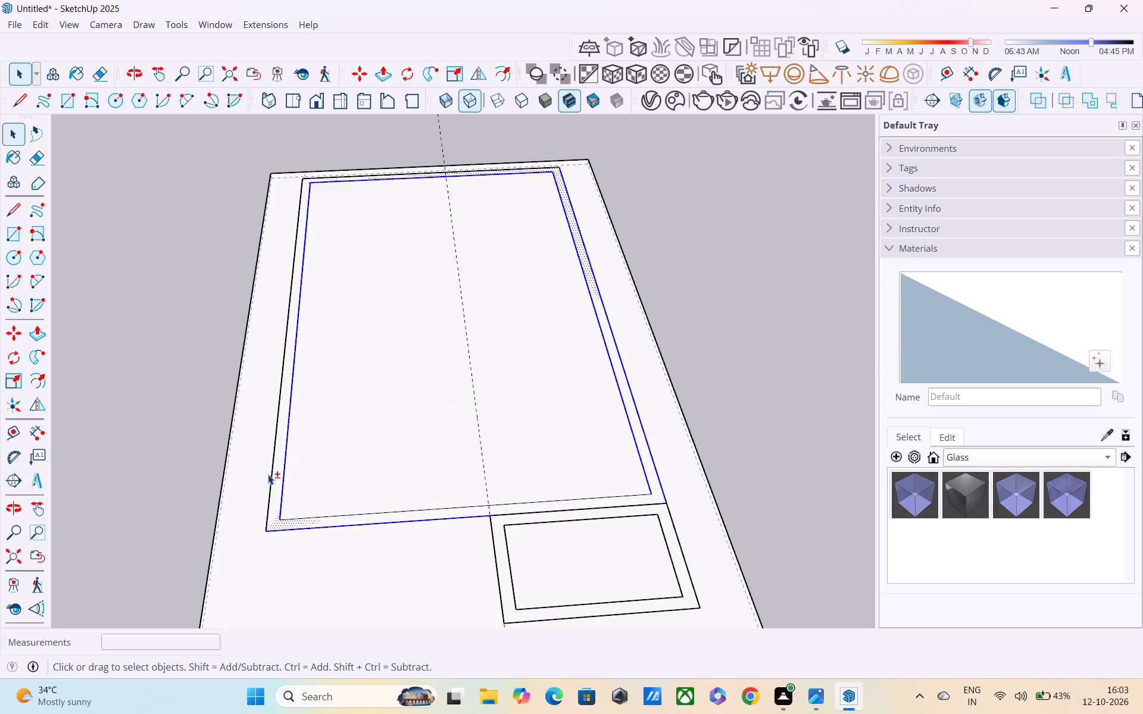
{"action": "left_click", "coordinate": [271, 484], "text": "shift"}
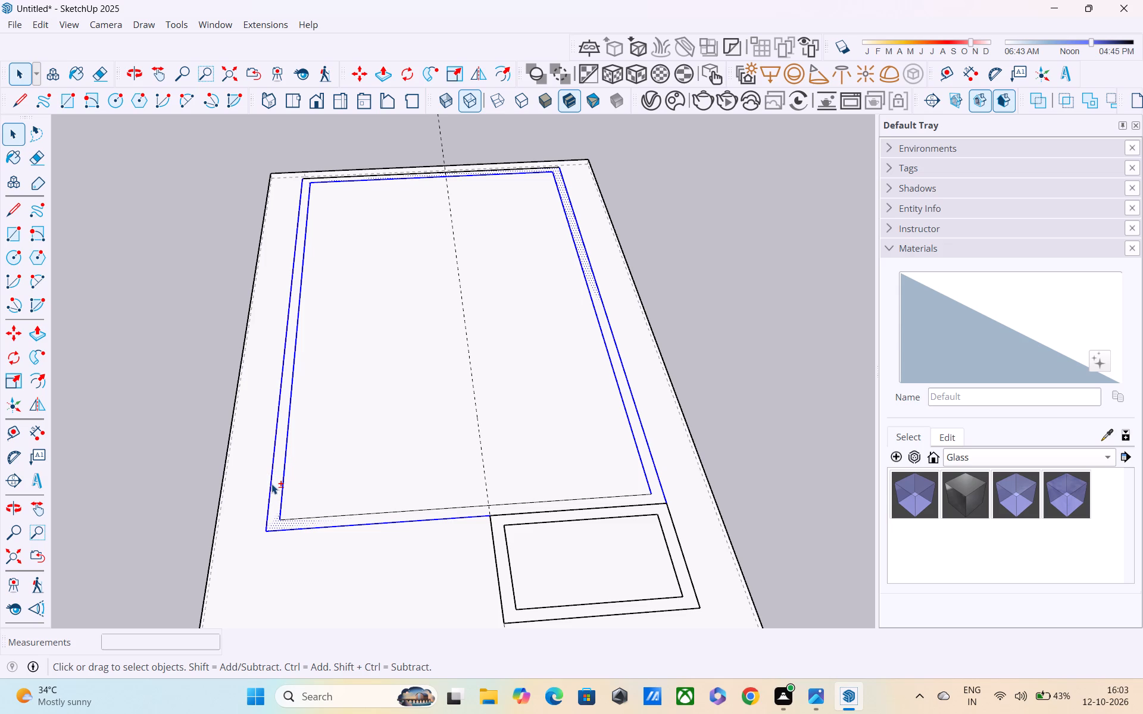
{"action": "right_click", "coordinate": [310, 437]}
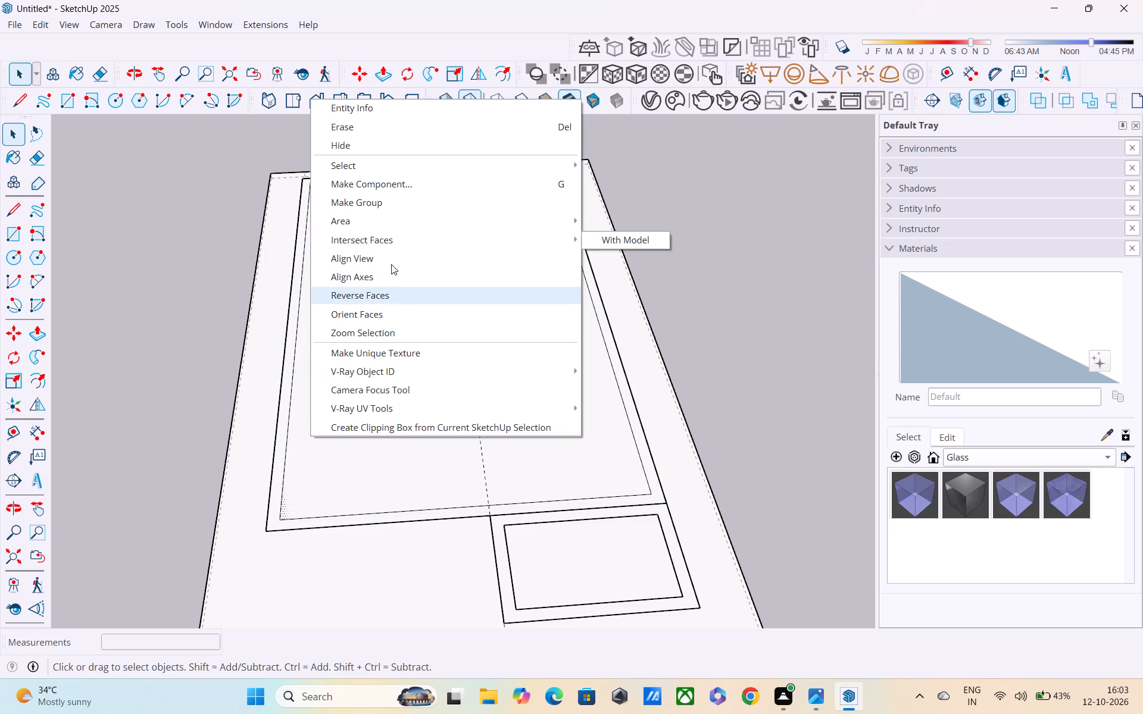
{"action": "left_click", "coordinate": [392, 207]}
{"action": "scroll", "coordinate": [386, 369], "scroll_direction": "down", "scroll_amount": 1}
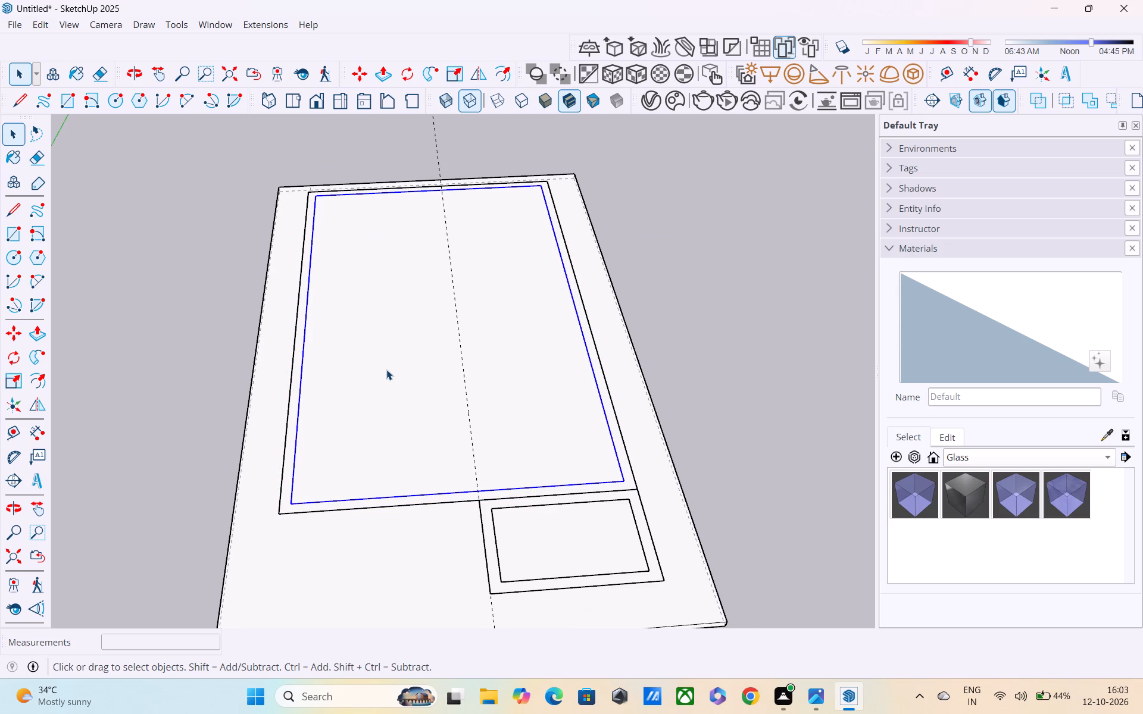
{"action": "key", "text": "Escape"}
{"action": "left_click", "coordinate": [686, 253]}
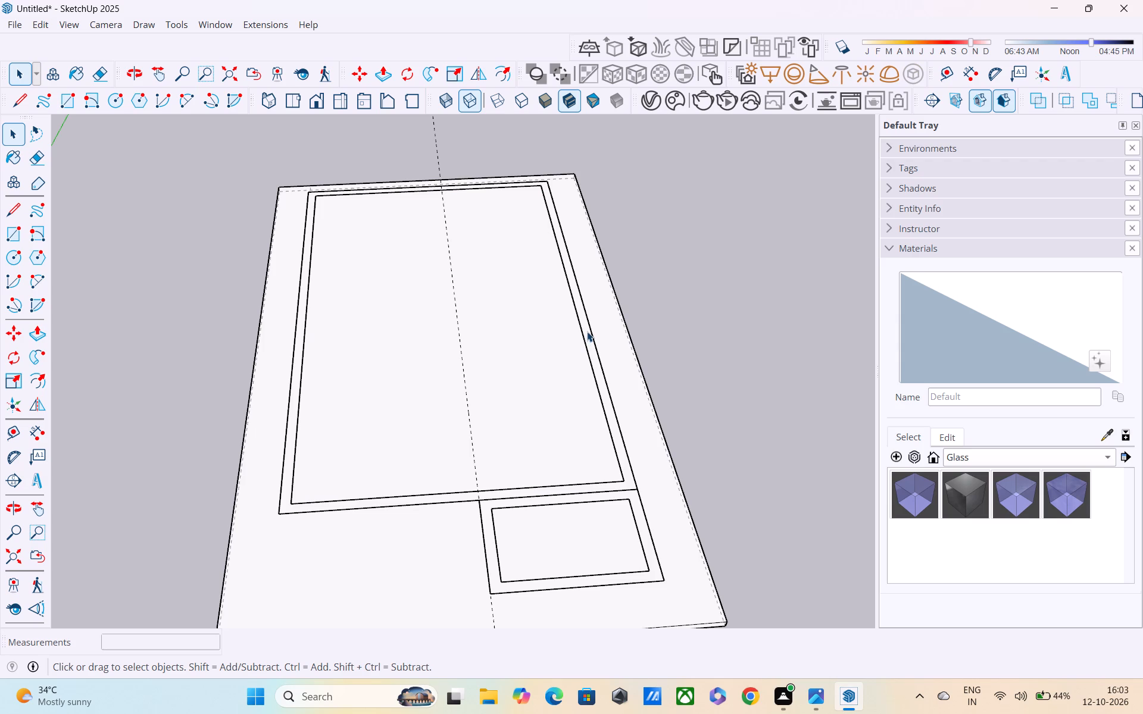
Push/Pull the main layout's wall face between its inner and outer outlines up 10'.
{"action": "middle_click_drag", "start_coordinate": [591, 346], "coordinate": [594, 286]}
{"action": "scroll", "coordinate": [555, 381], "scroll_direction": "up", "scroll_amount": 2}
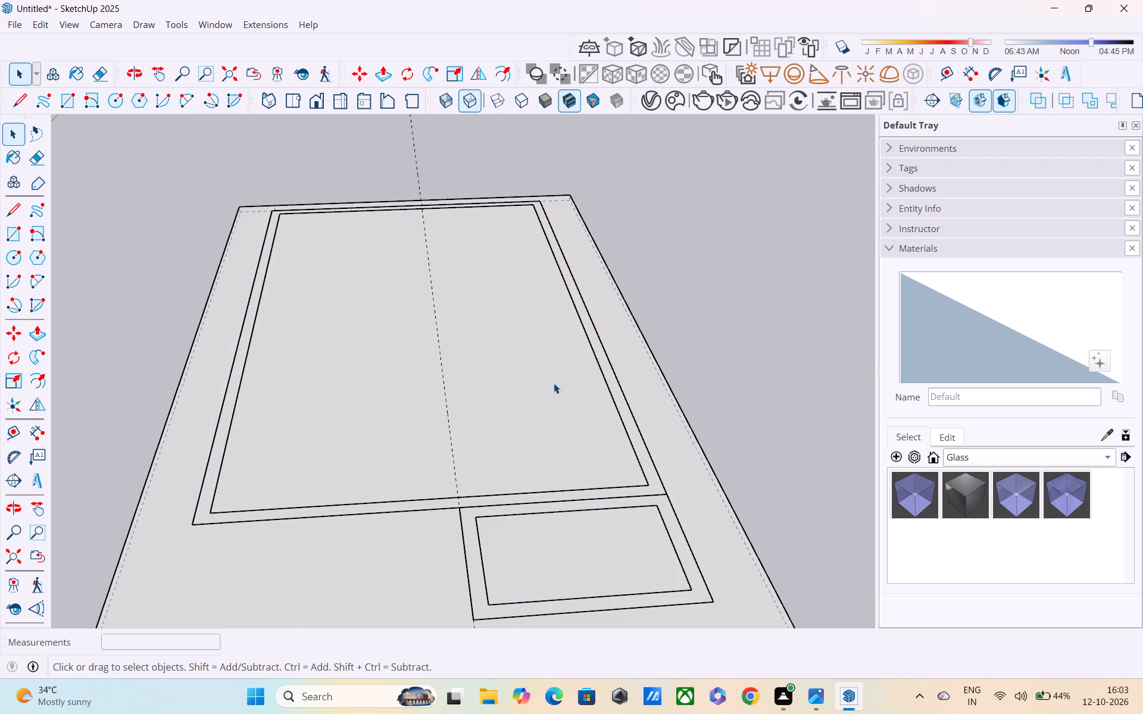
{"action": "middle_click_drag", "start_coordinate": [553, 384], "coordinate": [553, 324]}
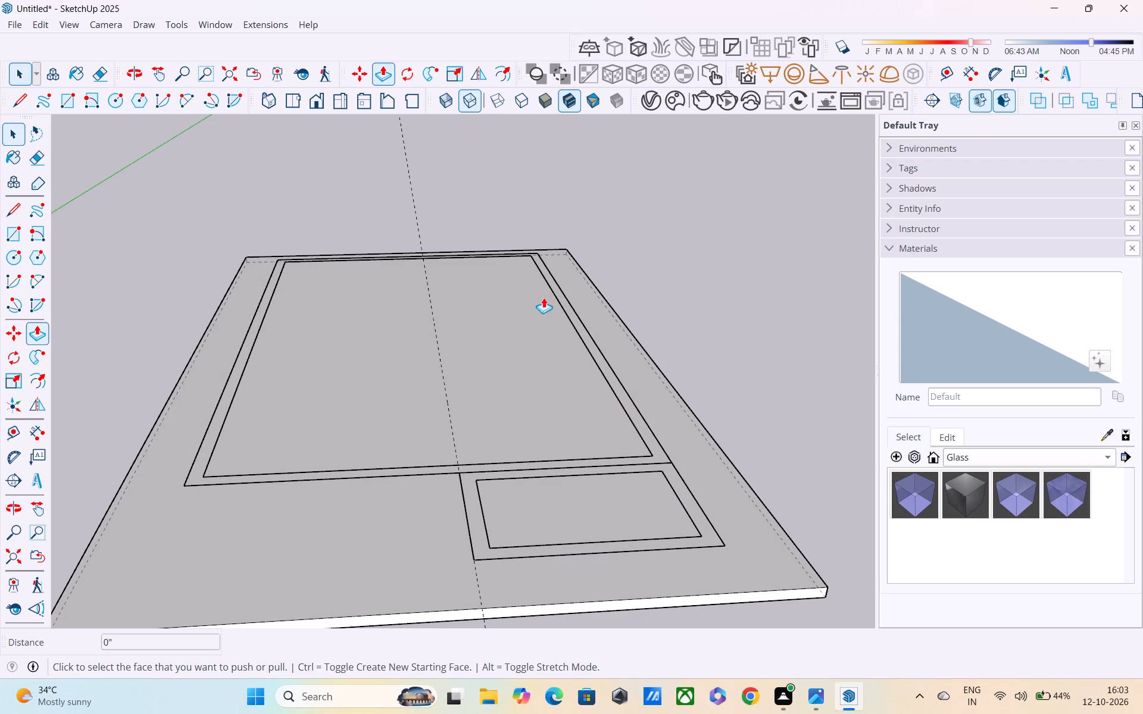
{"action": "key", "text": "p"}
{"action": "scroll", "coordinate": [374, 463], "scroll_direction": "up", "scroll_amount": 1}
{"action": "middle_click_drag", "start_coordinate": [374, 463], "coordinate": [374, 518]}
{"action": "scroll", "coordinate": [372, 504], "scroll_direction": "up", "scroll_amount": 2}
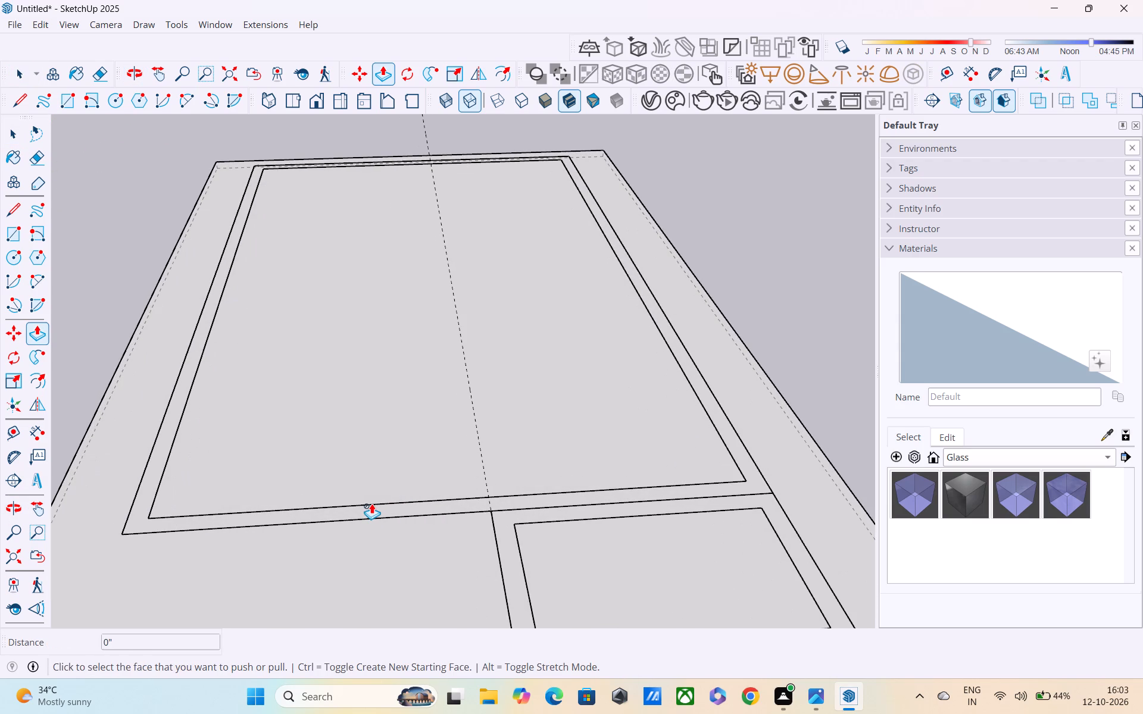
{"action": "scroll", "coordinate": [366, 503], "scroll_direction": "up", "scroll_amount": 3}
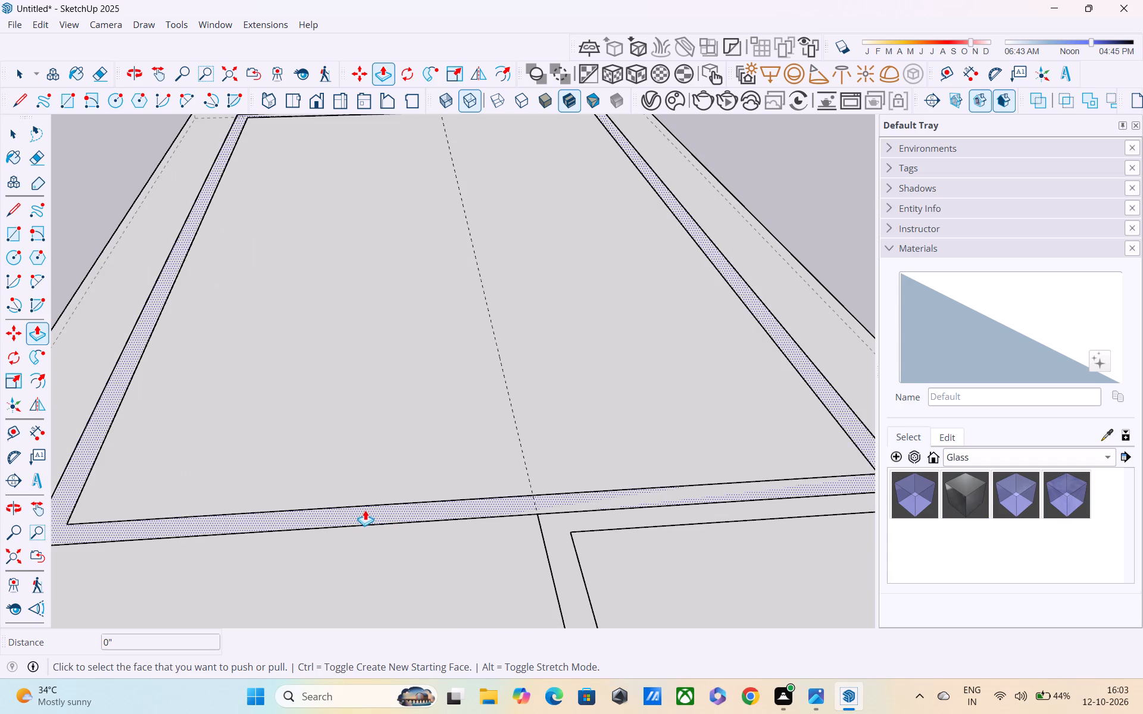
{"action": "left_click", "coordinate": [364, 511]}
{"action": "middle_click_drag", "start_coordinate": [364, 427], "coordinate": [357, 346]}
{"action": "scroll", "coordinate": [357, 345], "scroll_direction": "down", "scroll_amount": 2}
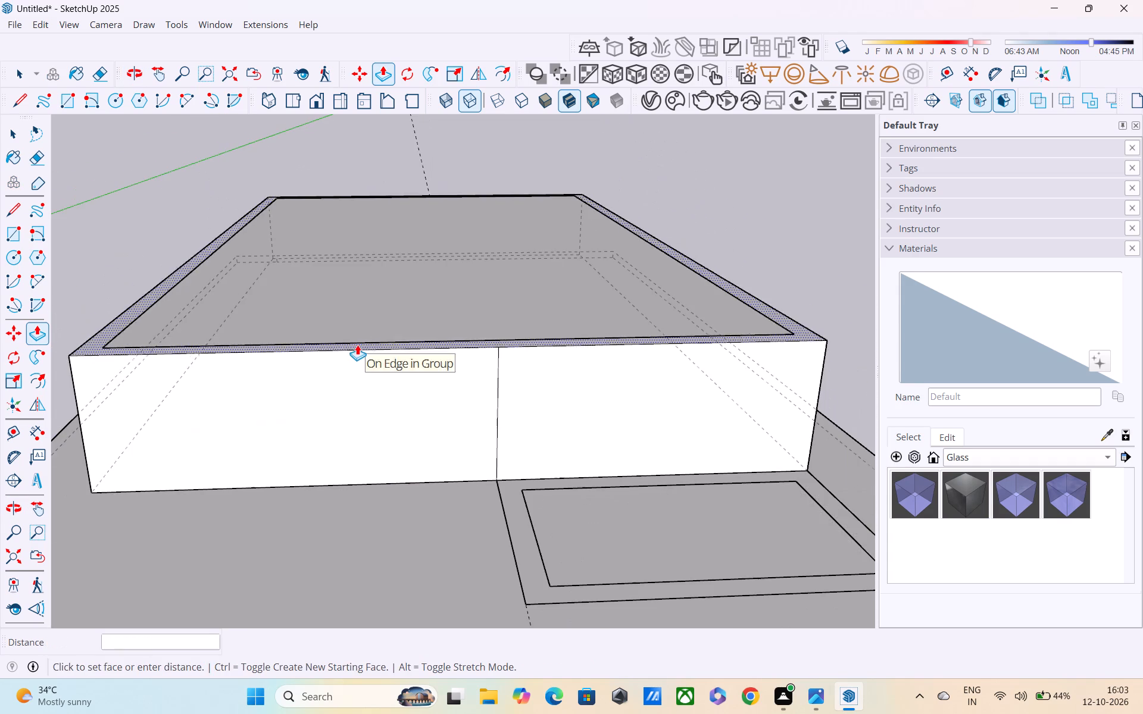
{"action": "scroll", "coordinate": [357, 345], "scroll_direction": "down", "scroll_amount": 1}
{"action": "middle_click_drag", "start_coordinate": [391, 355], "coordinate": [390, 320]}
{"action": "scroll", "coordinate": [390, 320], "scroll_direction": "down", "scroll_amount": 2}
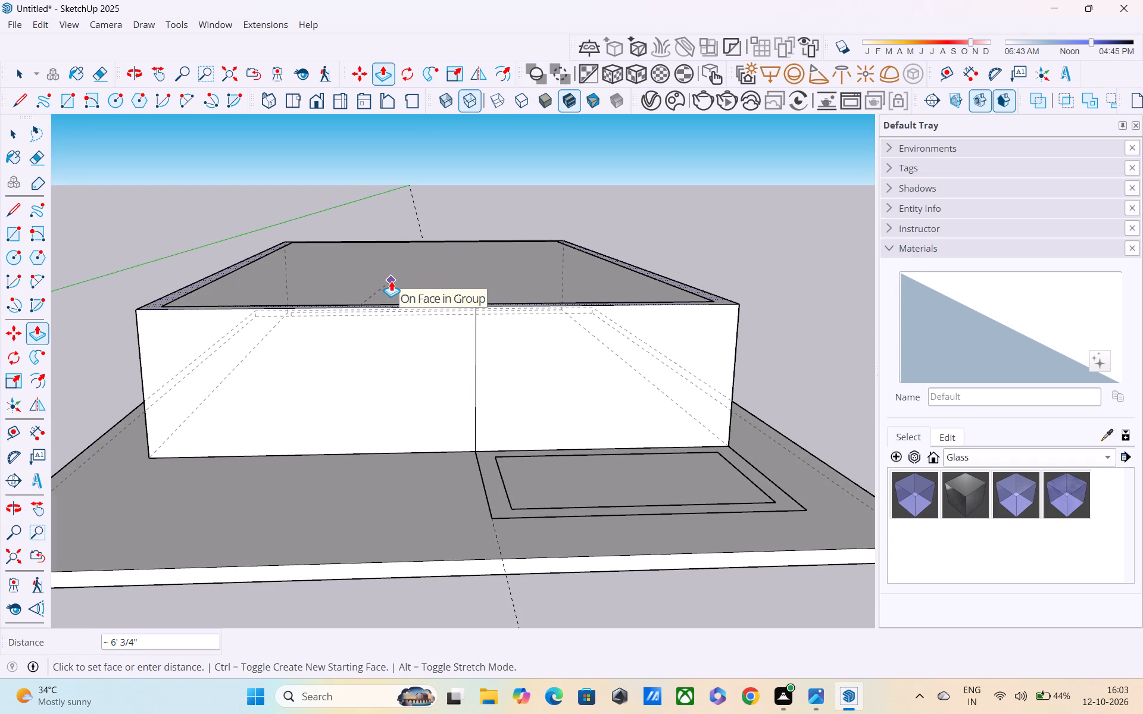
{"action": "type", "text": "10'"}
{"action": "key", "text": "Return"}
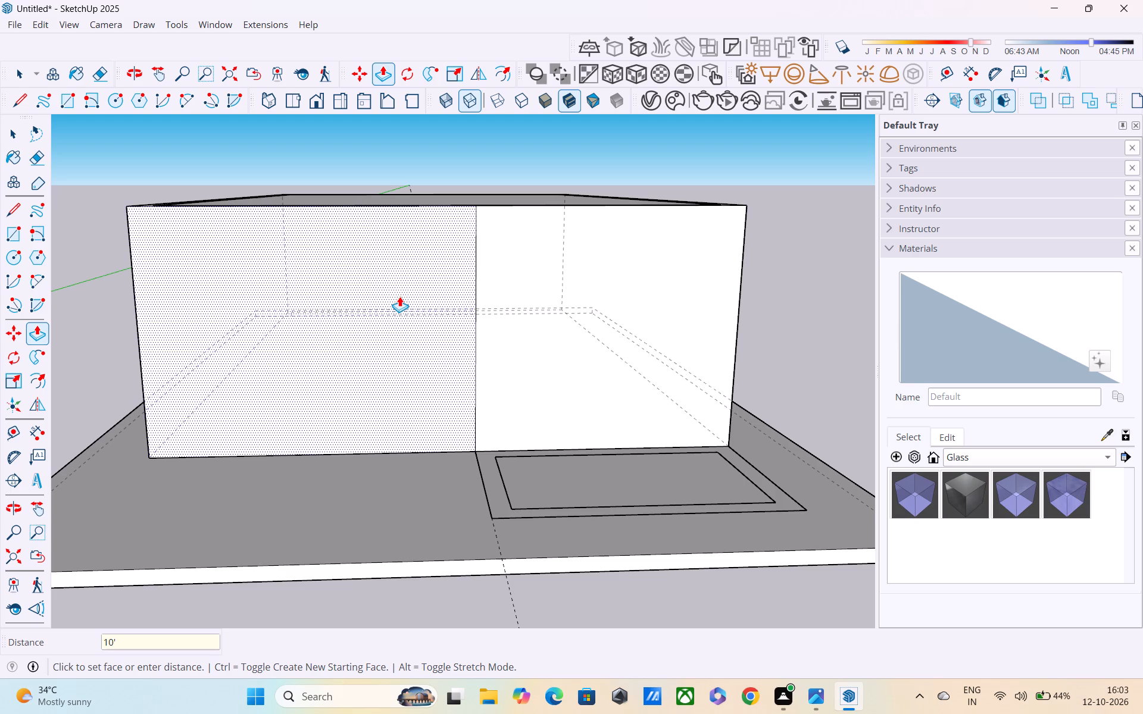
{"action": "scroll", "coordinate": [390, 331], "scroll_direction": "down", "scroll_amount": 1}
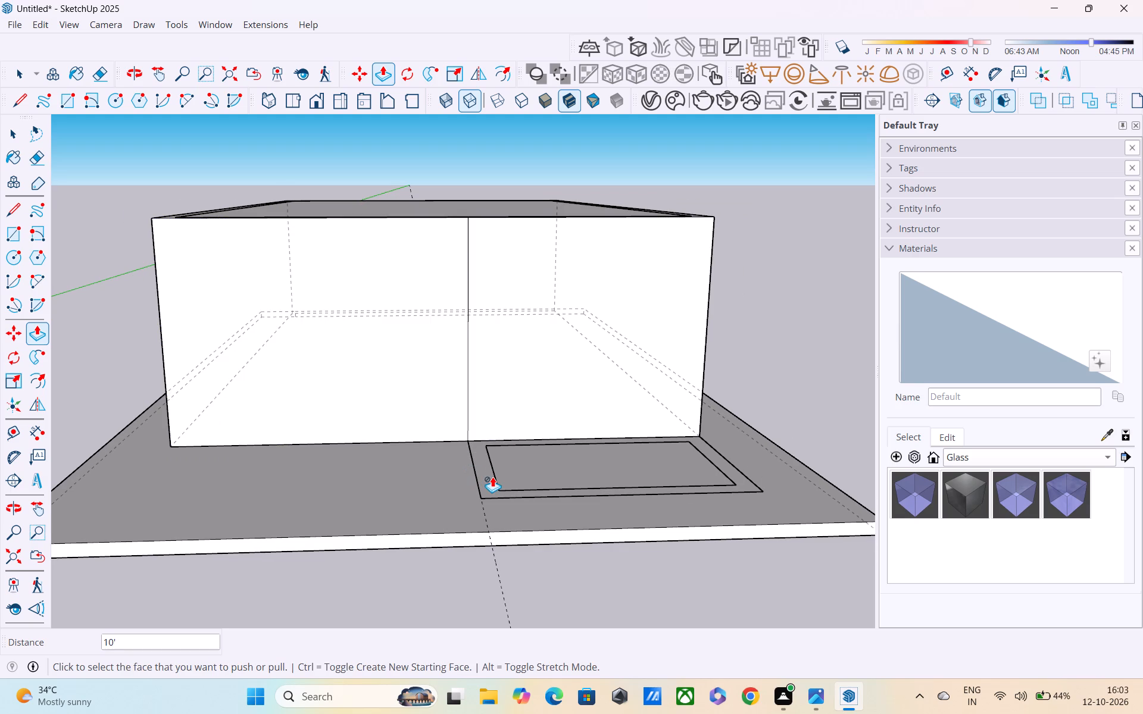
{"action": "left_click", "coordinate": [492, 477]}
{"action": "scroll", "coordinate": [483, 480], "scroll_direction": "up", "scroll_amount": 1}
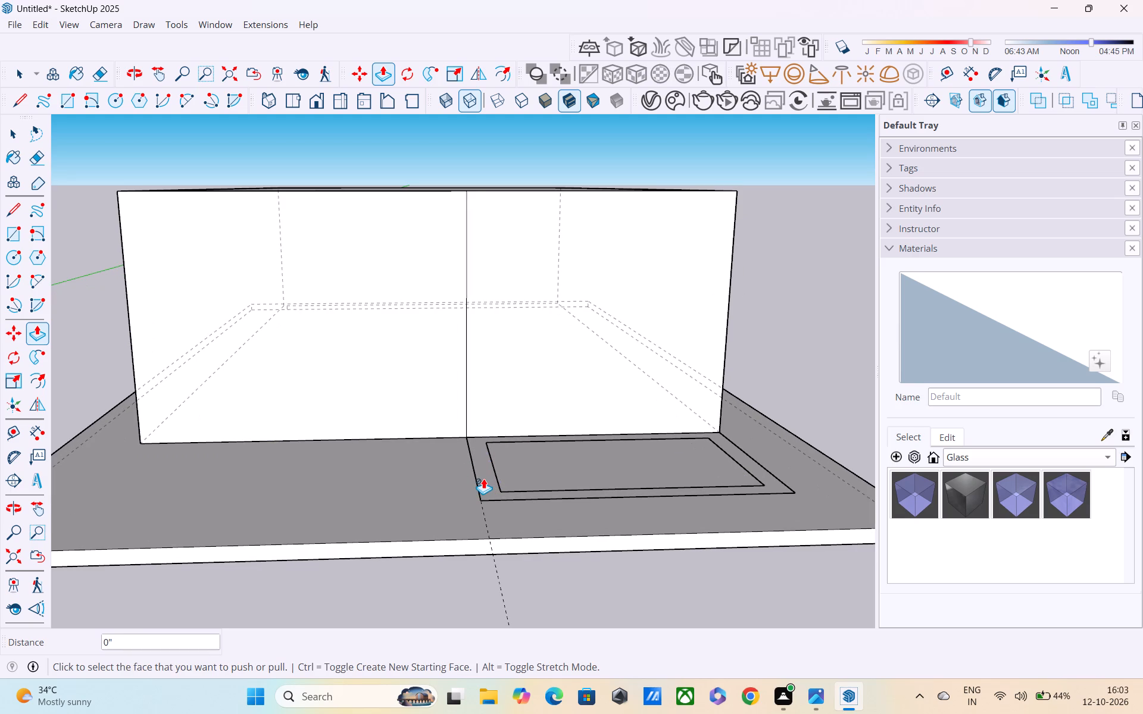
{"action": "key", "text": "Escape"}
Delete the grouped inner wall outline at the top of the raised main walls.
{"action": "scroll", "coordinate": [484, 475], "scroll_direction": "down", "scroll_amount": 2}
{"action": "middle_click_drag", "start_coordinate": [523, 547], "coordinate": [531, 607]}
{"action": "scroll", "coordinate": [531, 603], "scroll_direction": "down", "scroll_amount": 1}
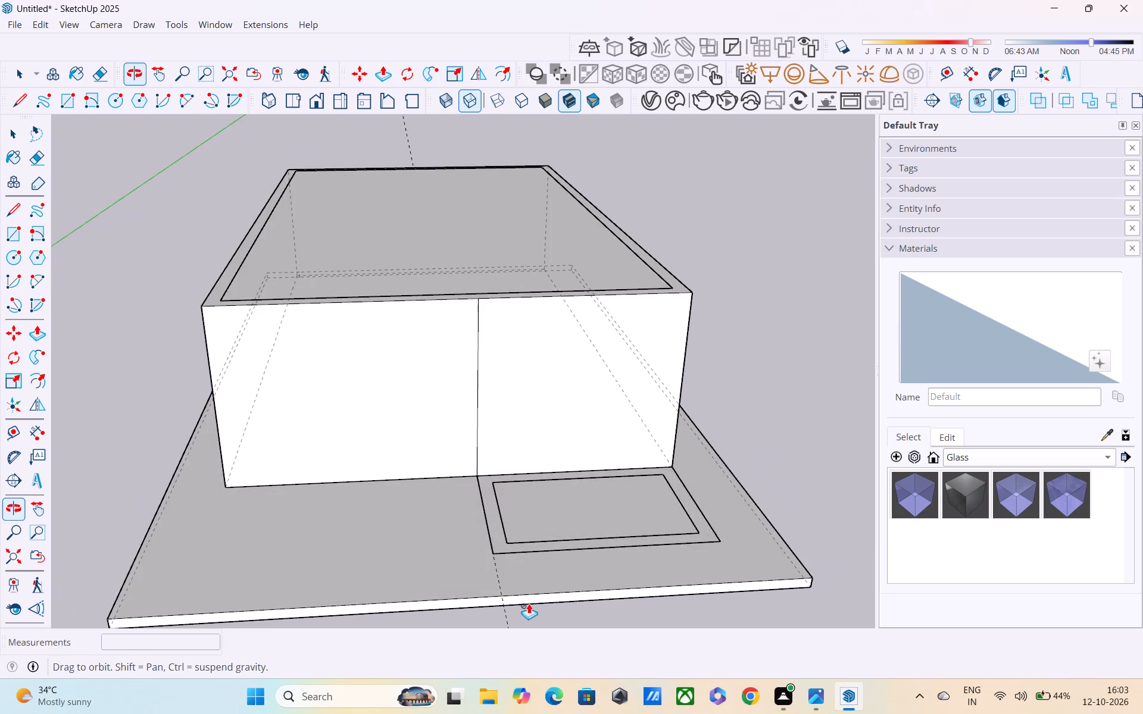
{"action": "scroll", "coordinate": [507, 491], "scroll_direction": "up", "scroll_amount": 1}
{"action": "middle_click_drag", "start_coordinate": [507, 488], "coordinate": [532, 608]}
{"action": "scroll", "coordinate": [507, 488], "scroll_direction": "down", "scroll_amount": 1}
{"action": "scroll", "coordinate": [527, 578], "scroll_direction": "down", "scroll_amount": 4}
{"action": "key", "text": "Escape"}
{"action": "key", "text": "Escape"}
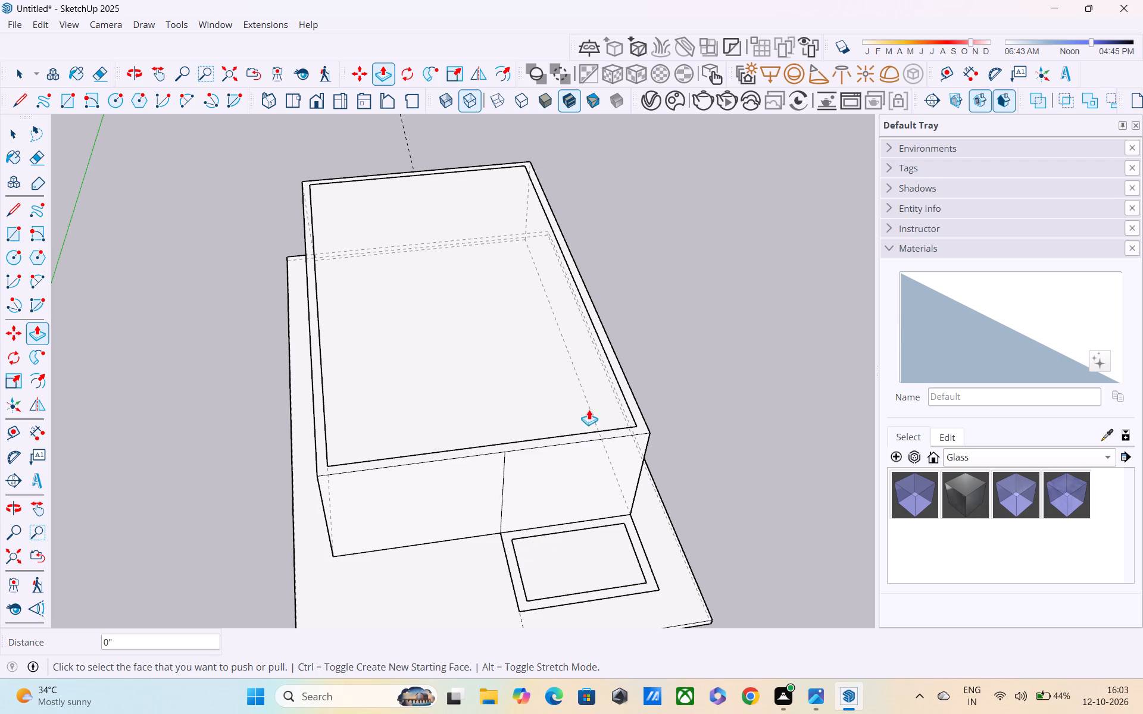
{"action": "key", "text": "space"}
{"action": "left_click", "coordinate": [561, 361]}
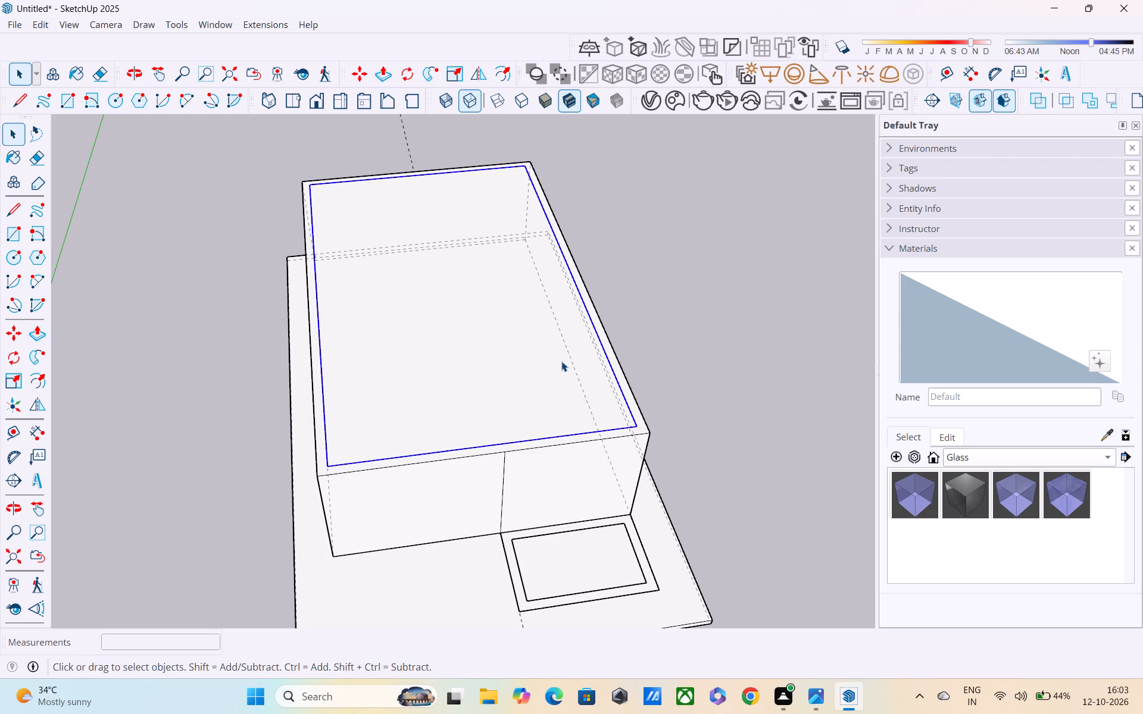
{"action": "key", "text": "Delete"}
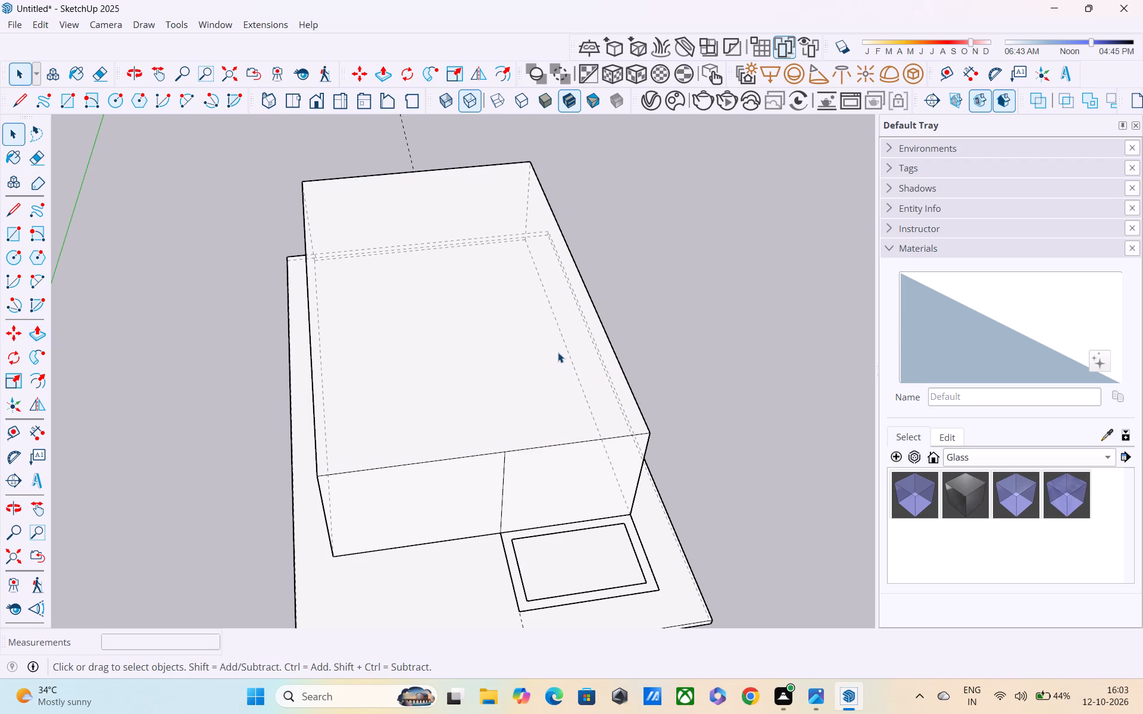
Turn off the display of the model's hidden back edges.
{"action": "scroll", "coordinate": [560, 352], "scroll_direction": "down", "scroll_amount": 3}
{"action": "middle_click_drag", "start_coordinate": [546, 384], "coordinate": [683, 214]}
{"action": "middle_click_drag", "start_coordinate": [523, 363], "coordinate": [614, 484]}
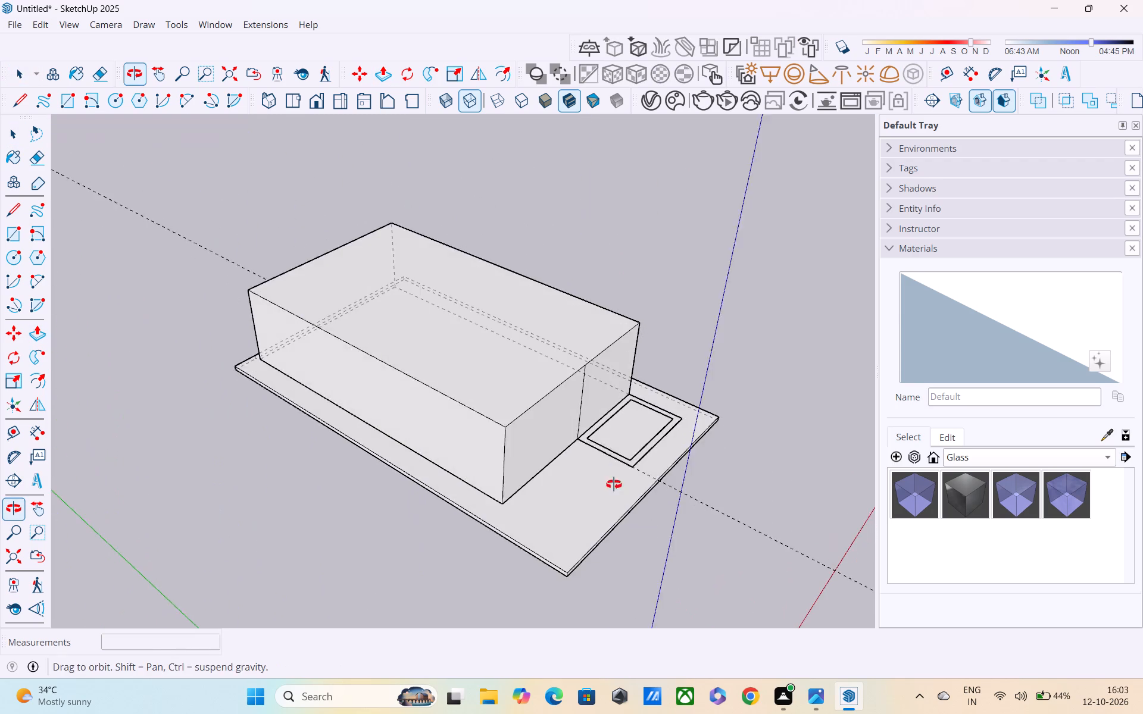
{"action": "middle_click_drag", "start_coordinate": [614, 484], "coordinate": [623, 464]}
{"action": "key", "text": "k"}
{"action": "middle_click_drag", "start_coordinate": [593, 398], "coordinate": [589, 403]}
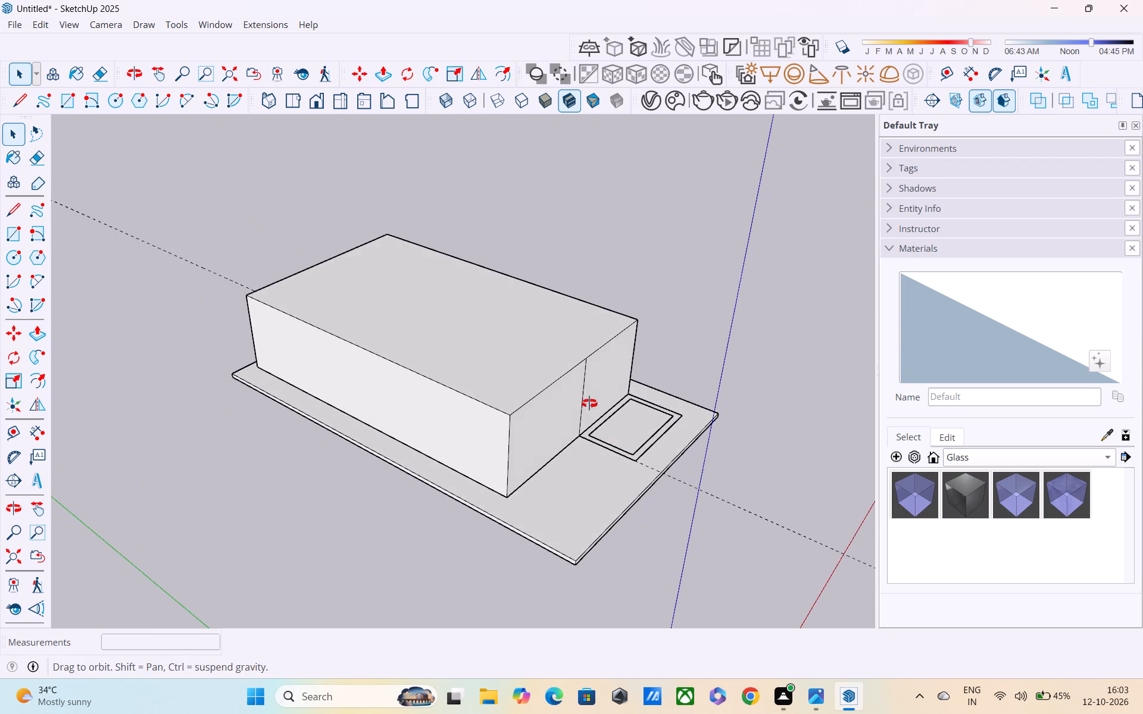
{"action": "middle_click_drag", "start_coordinate": [589, 403], "coordinate": [550, 503]}
{"action": "scroll", "coordinate": [529, 443], "scroll_direction": "up", "scroll_amount": 3}
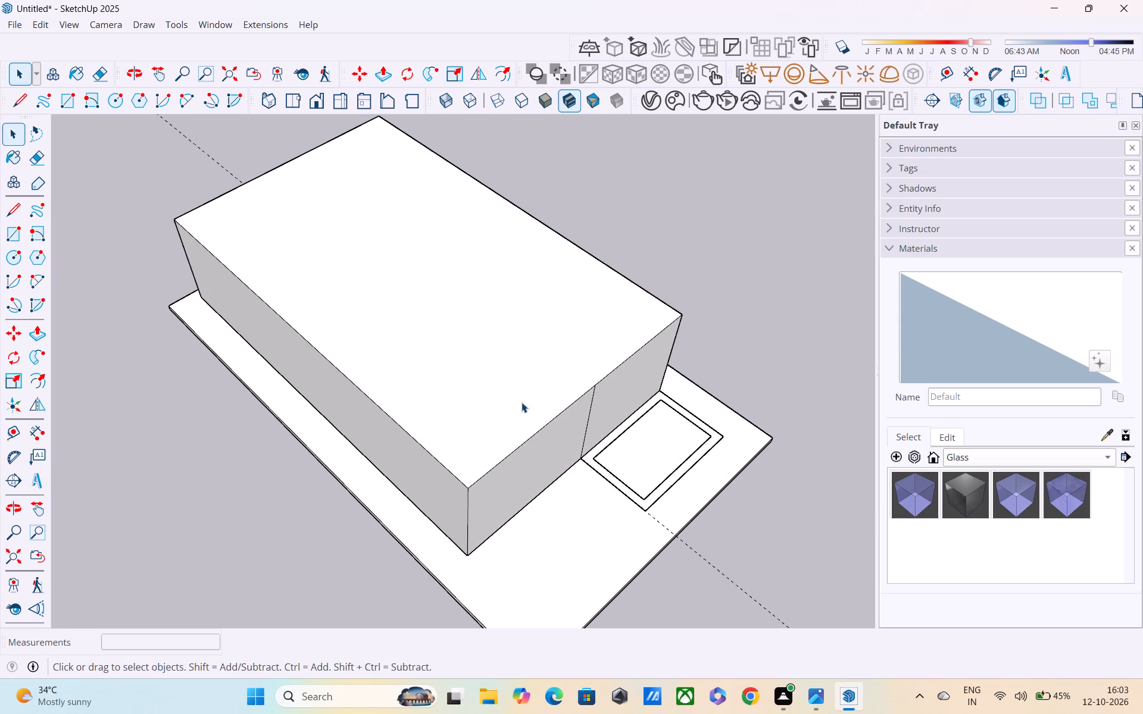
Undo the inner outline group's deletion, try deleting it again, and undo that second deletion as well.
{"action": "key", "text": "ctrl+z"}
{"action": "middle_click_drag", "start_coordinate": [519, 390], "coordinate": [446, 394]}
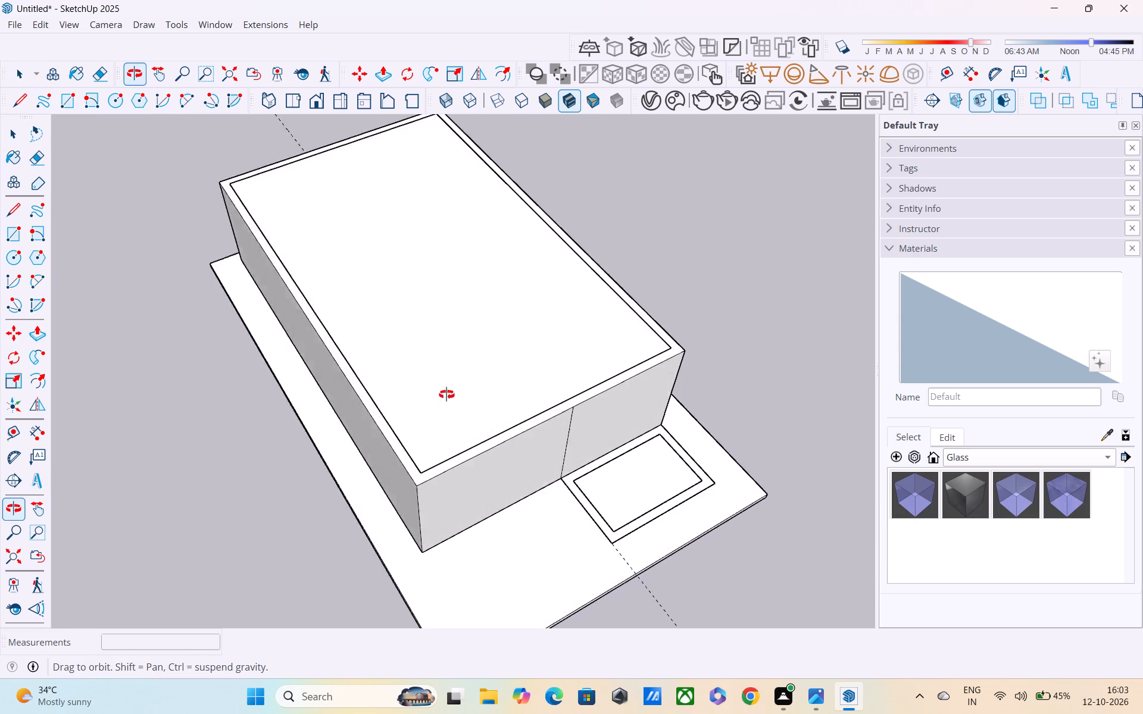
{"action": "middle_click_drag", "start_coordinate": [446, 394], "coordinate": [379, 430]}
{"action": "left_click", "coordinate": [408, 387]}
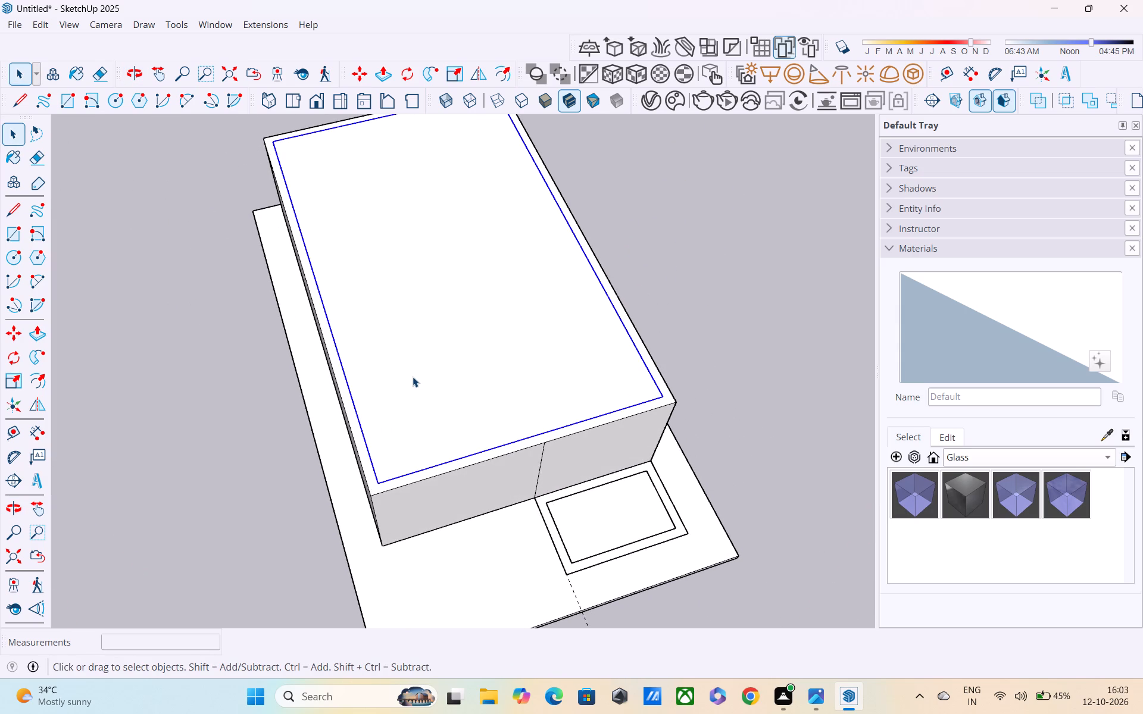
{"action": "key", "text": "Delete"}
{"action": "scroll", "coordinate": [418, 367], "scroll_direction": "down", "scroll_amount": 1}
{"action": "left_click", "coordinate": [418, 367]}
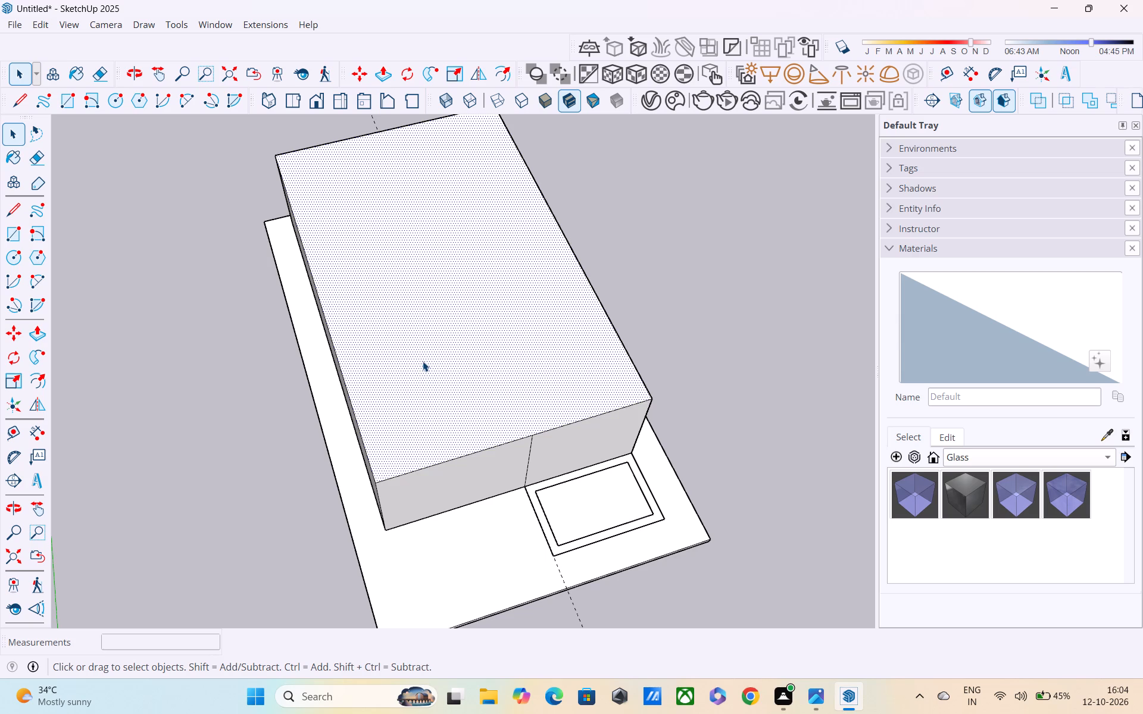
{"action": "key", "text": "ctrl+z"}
Undo the main walls' extrusion and Push/Pull the wall face between the outlines up 10' again.
{"action": "middle_click_drag", "start_coordinate": [426, 370], "coordinate": [412, 393]}
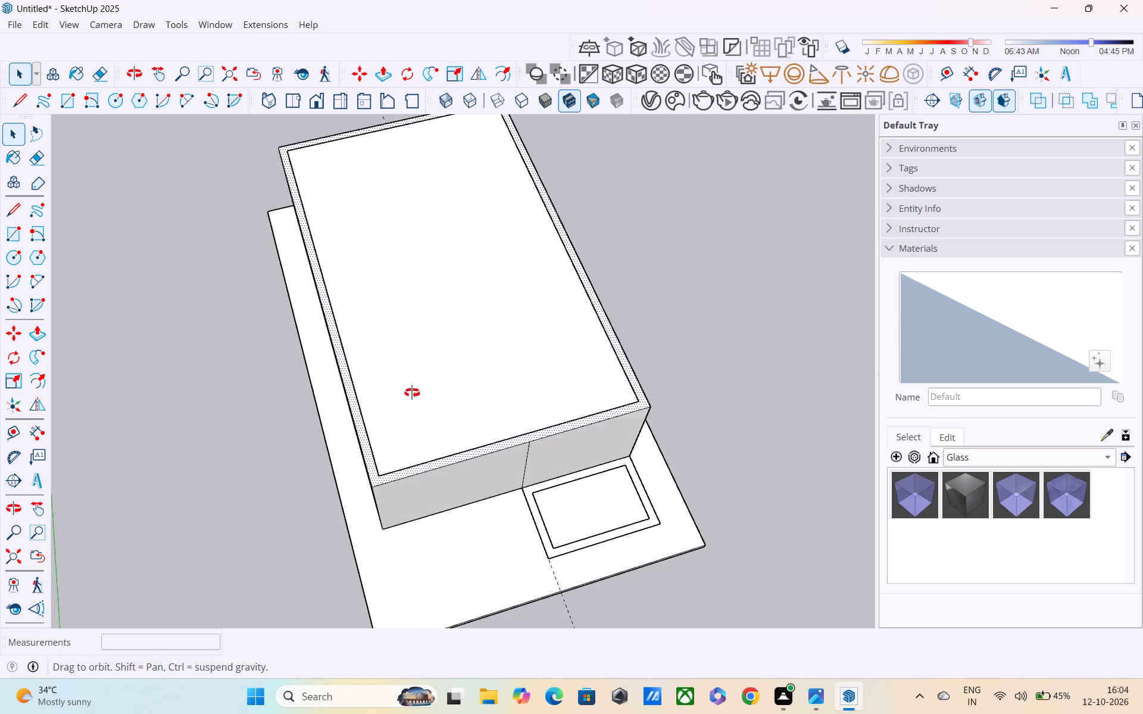
{"action": "middle_click_drag", "start_coordinate": [412, 393], "coordinate": [330, 419]}
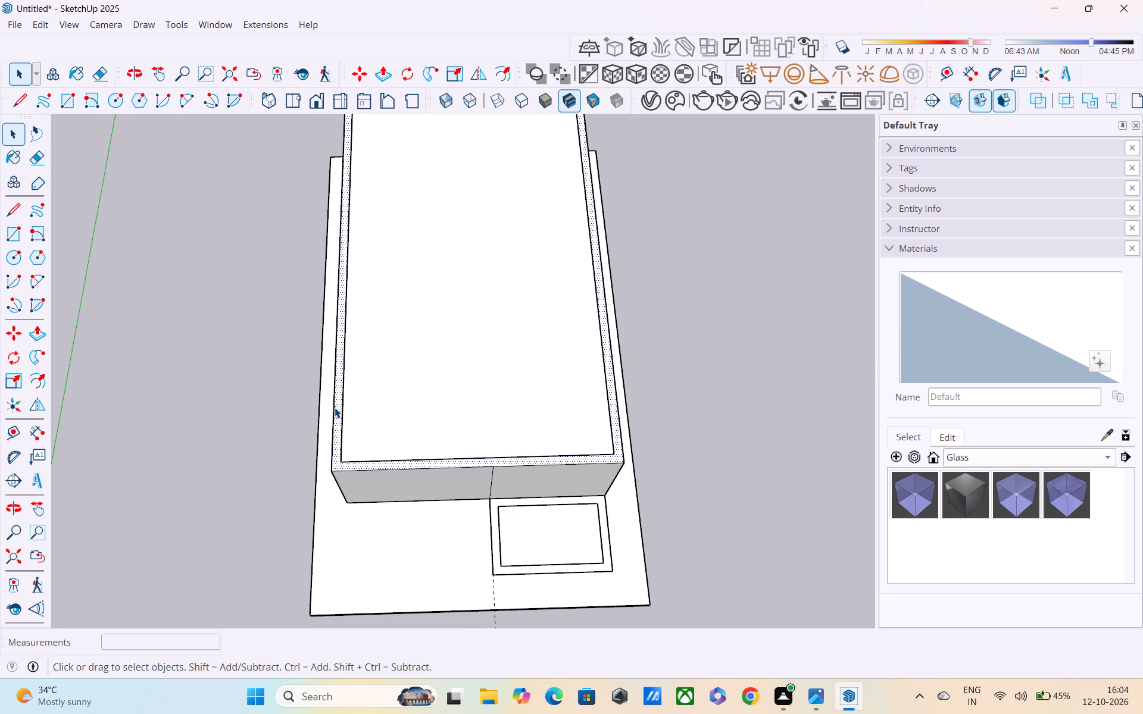
{"action": "key", "text": "ctrl+z"}
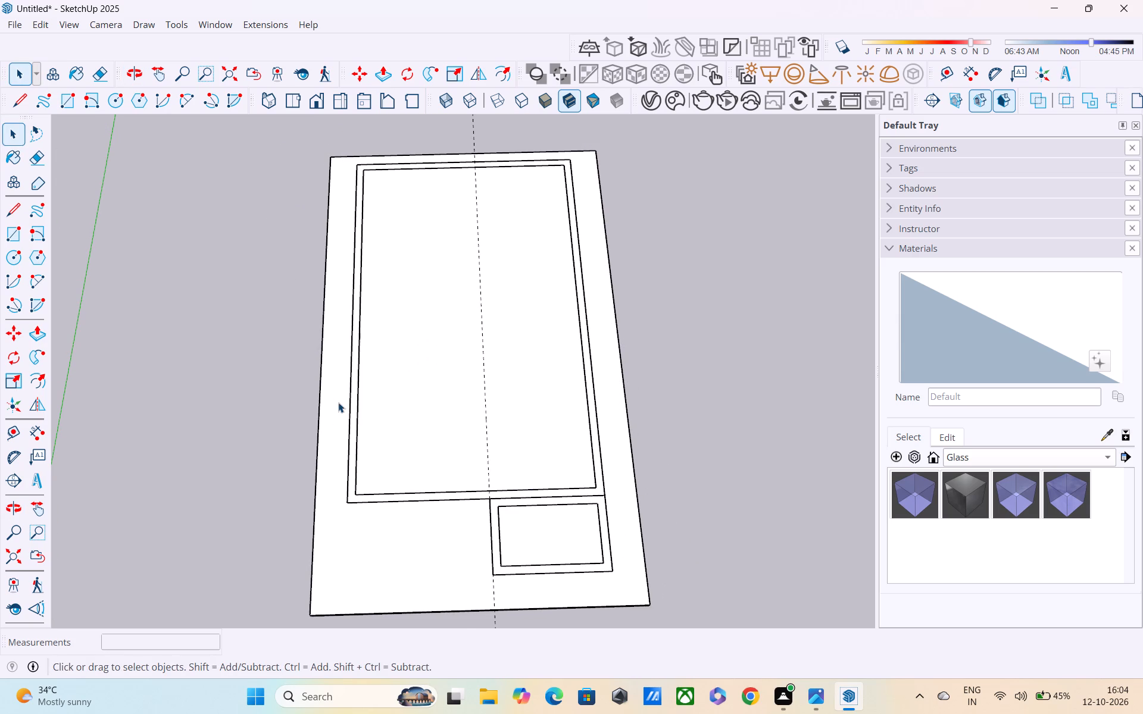
{"action": "scroll", "coordinate": [347, 436], "scroll_direction": "up", "scroll_amount": 2}
{"action": "key", "text": "p"}
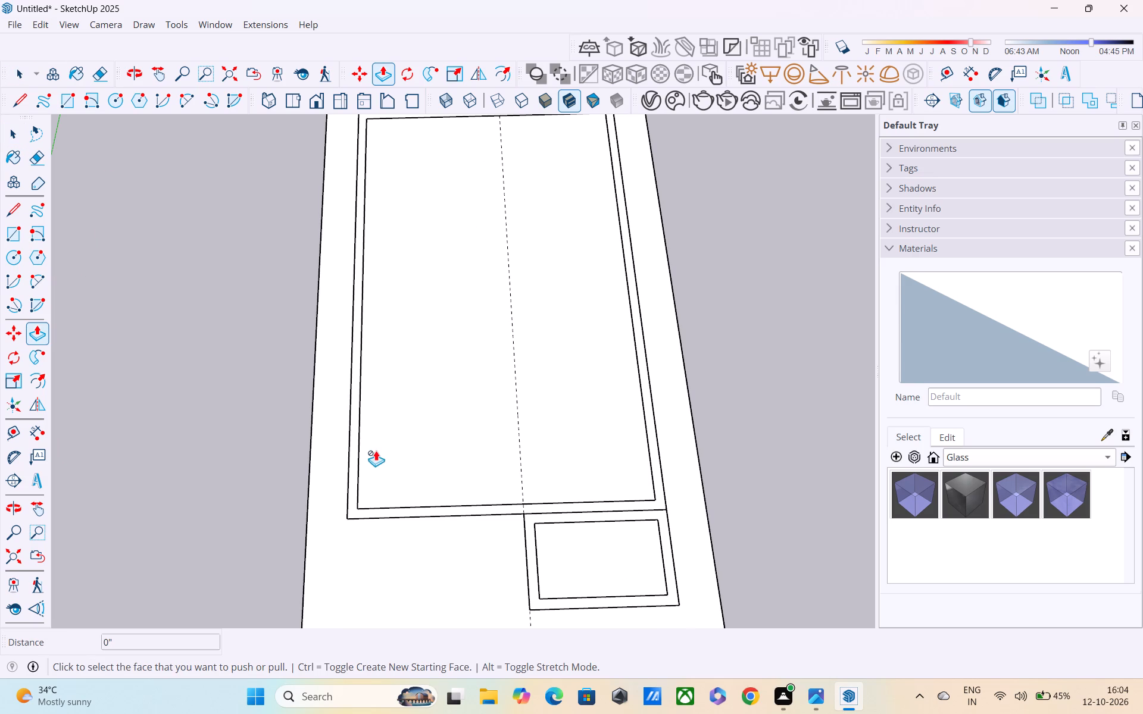
{"action": "scroll", "coordinate": [369, 450], "scroll_direction": "up", "scroll_amount": 3}
{"action": "left_click", "coordinate": [346, 430]}
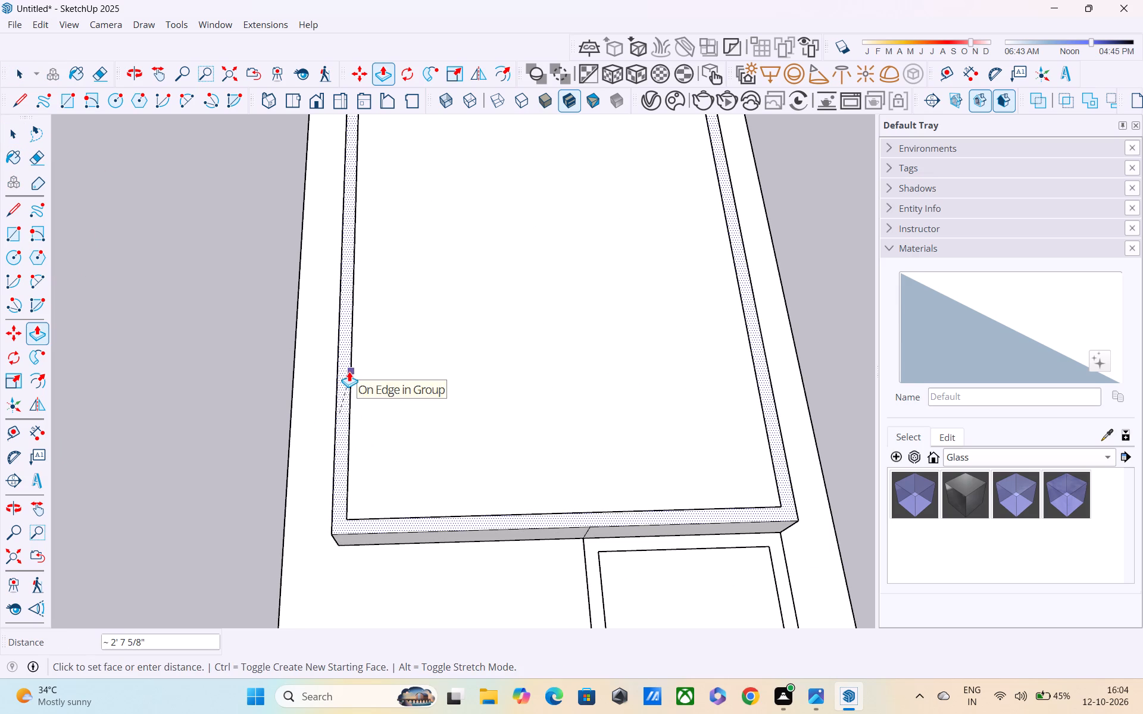
{"action": "middle_click_drag", "start_coordinate": [345, 381], "coordinate": [431, 205]}
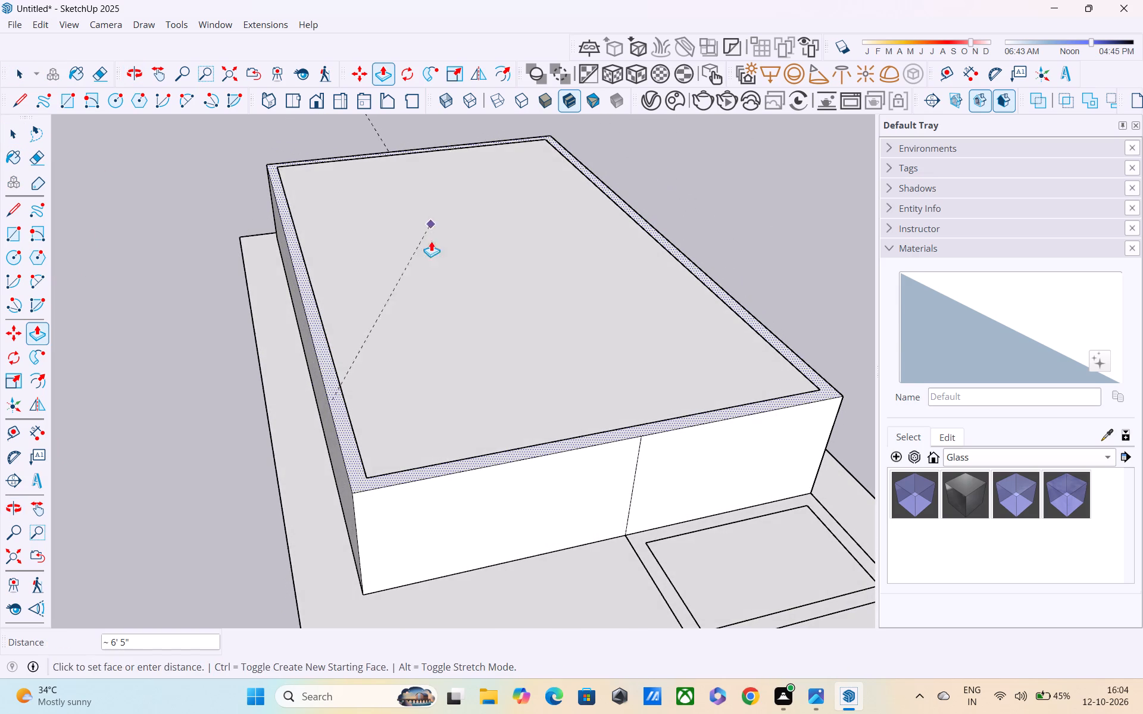
{"action": "middle_click_drag", "start_coordinate": [416, 304], "coordinate": [670, 183]}
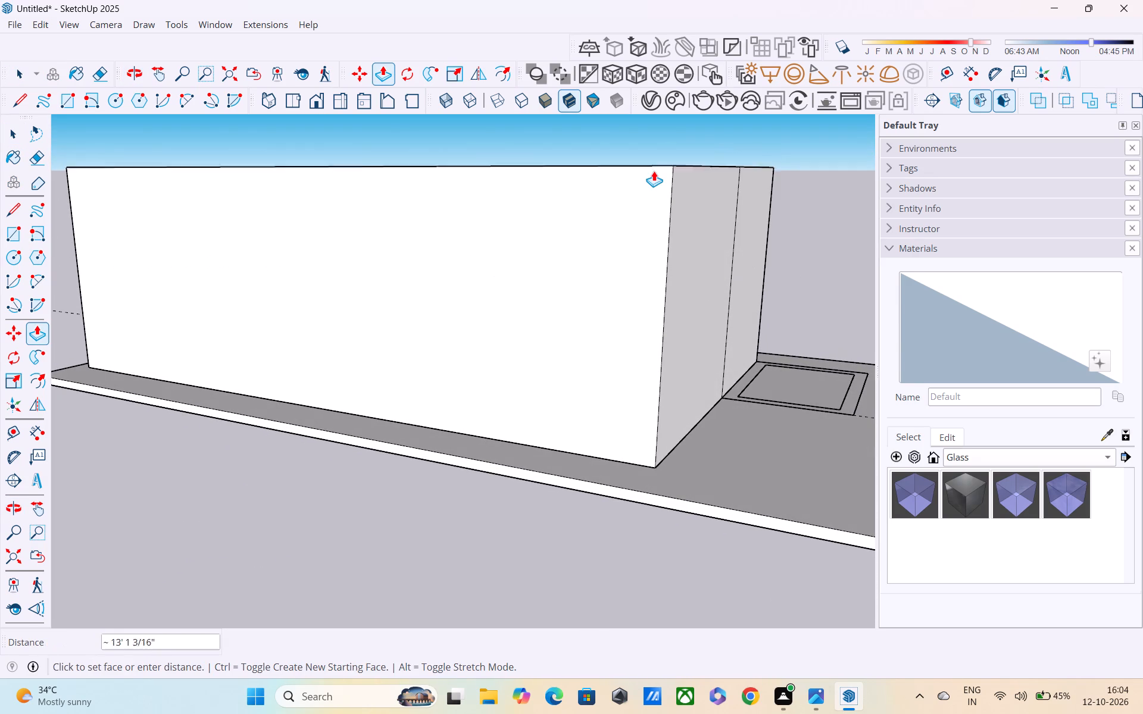
{"action": "type", "text": "10'"}
{"action": "key", "text": "Return"}
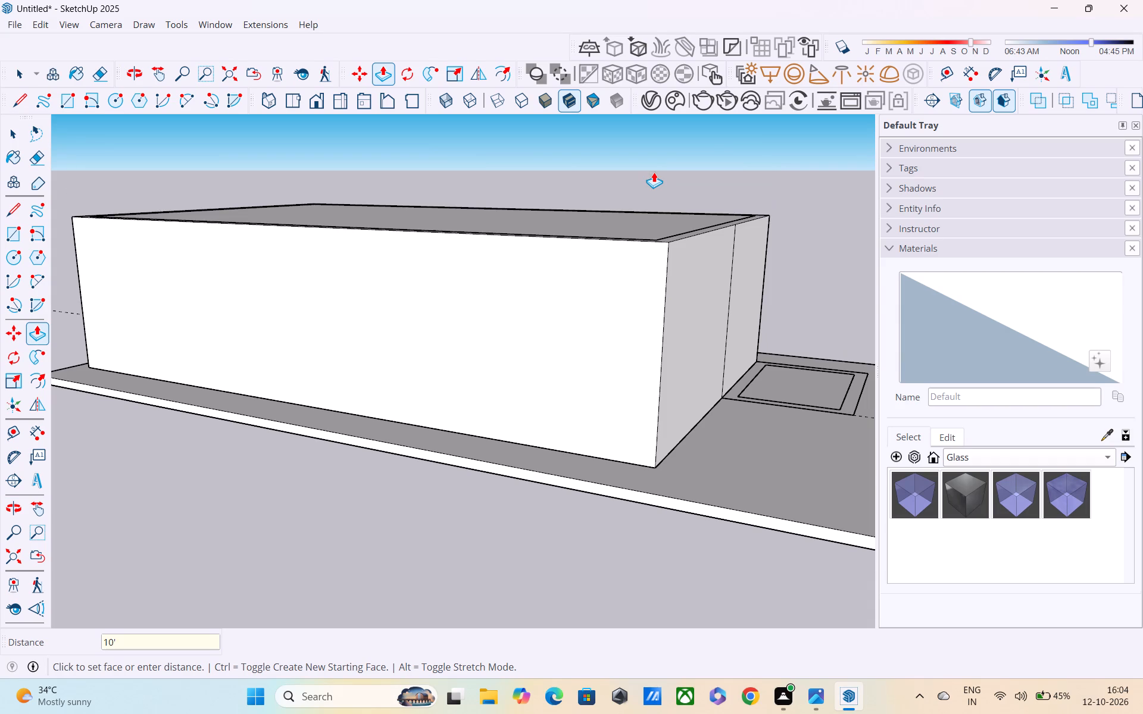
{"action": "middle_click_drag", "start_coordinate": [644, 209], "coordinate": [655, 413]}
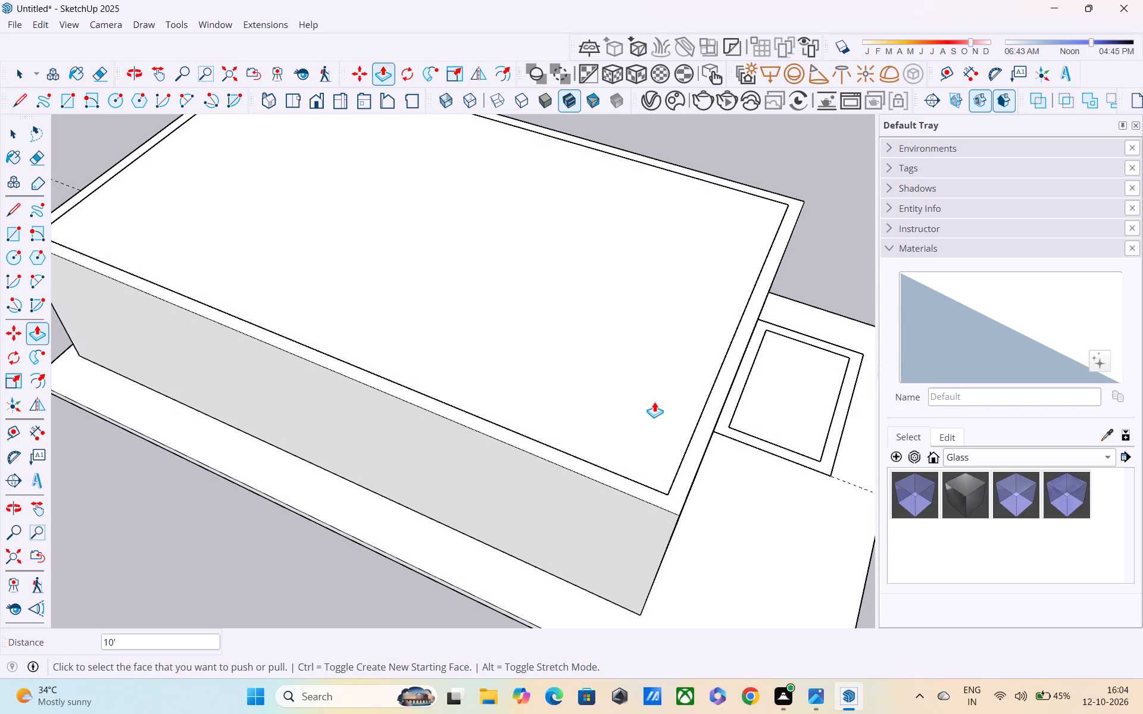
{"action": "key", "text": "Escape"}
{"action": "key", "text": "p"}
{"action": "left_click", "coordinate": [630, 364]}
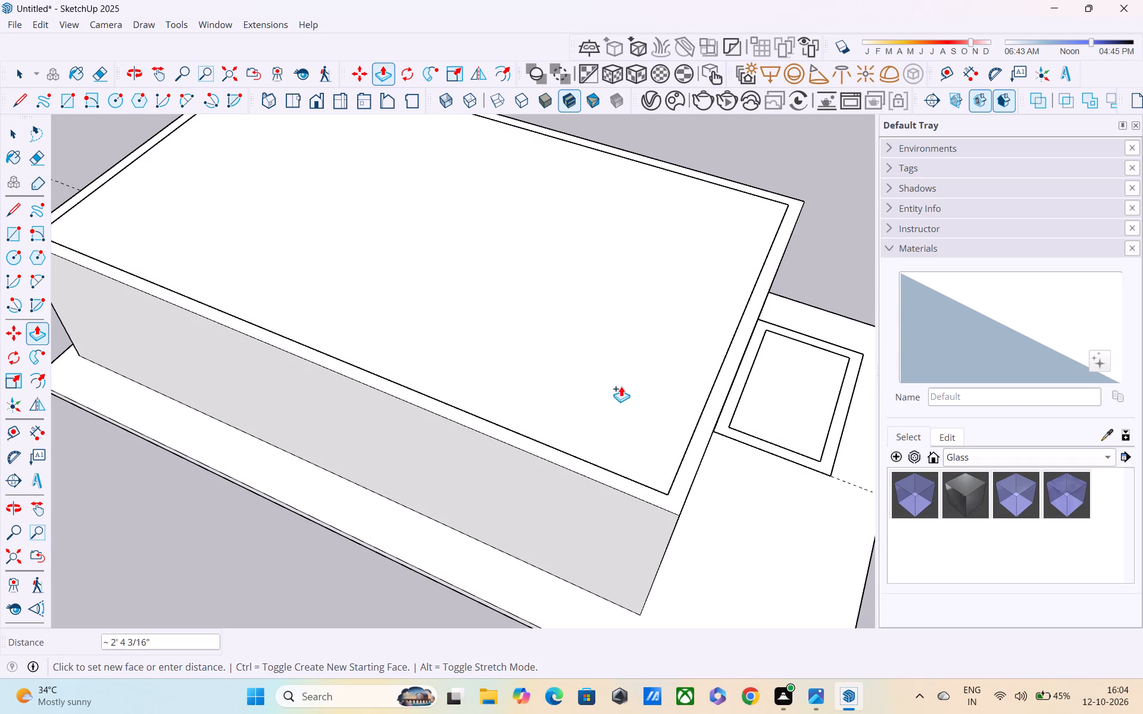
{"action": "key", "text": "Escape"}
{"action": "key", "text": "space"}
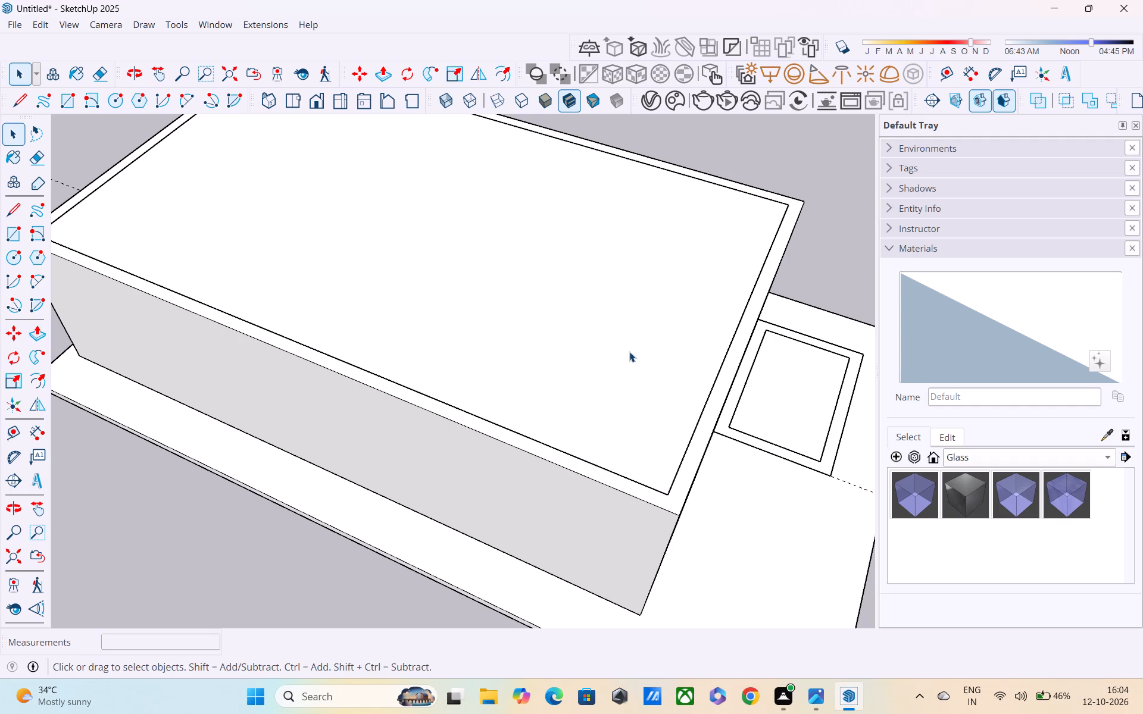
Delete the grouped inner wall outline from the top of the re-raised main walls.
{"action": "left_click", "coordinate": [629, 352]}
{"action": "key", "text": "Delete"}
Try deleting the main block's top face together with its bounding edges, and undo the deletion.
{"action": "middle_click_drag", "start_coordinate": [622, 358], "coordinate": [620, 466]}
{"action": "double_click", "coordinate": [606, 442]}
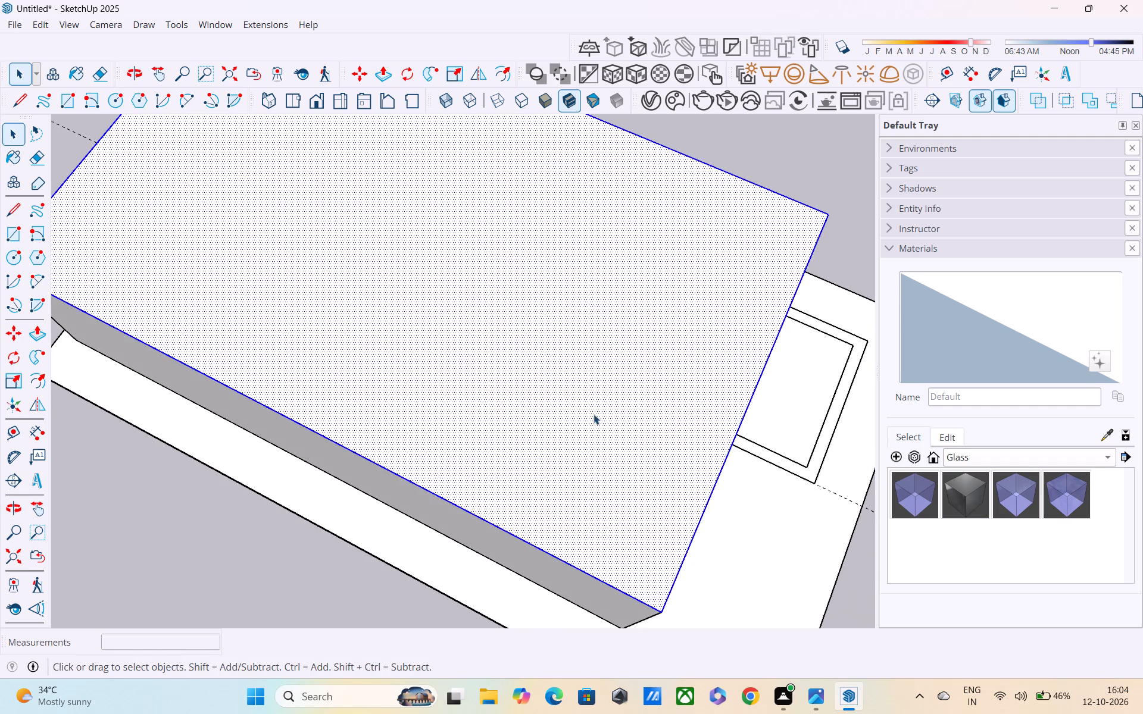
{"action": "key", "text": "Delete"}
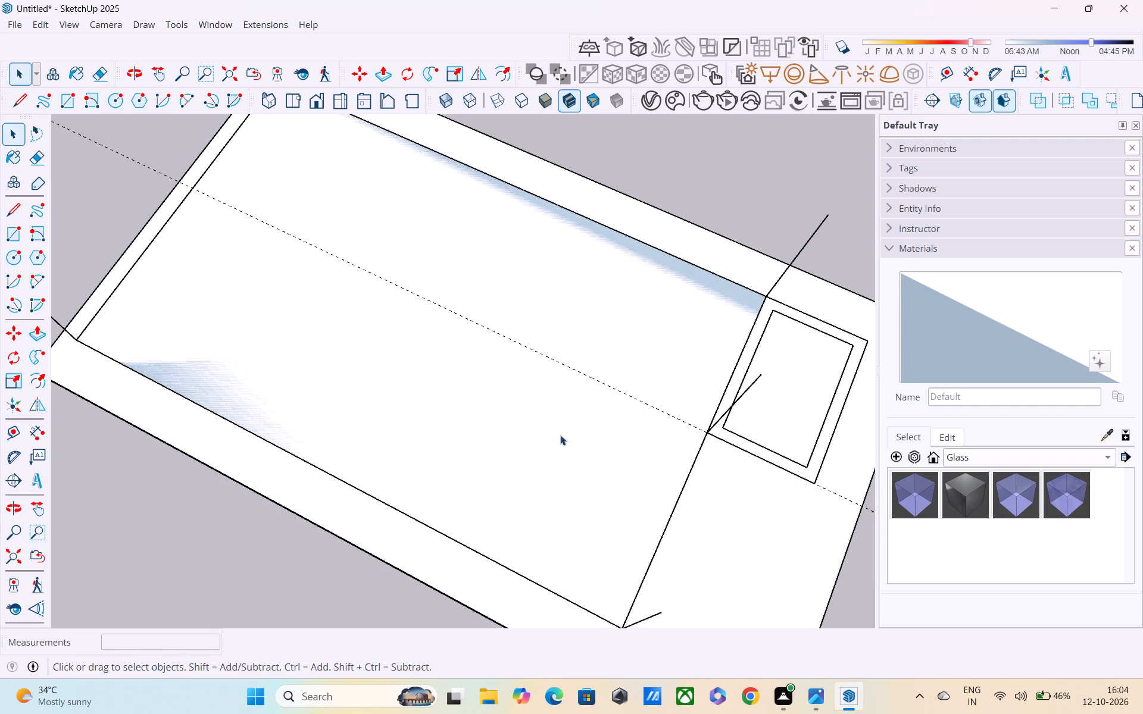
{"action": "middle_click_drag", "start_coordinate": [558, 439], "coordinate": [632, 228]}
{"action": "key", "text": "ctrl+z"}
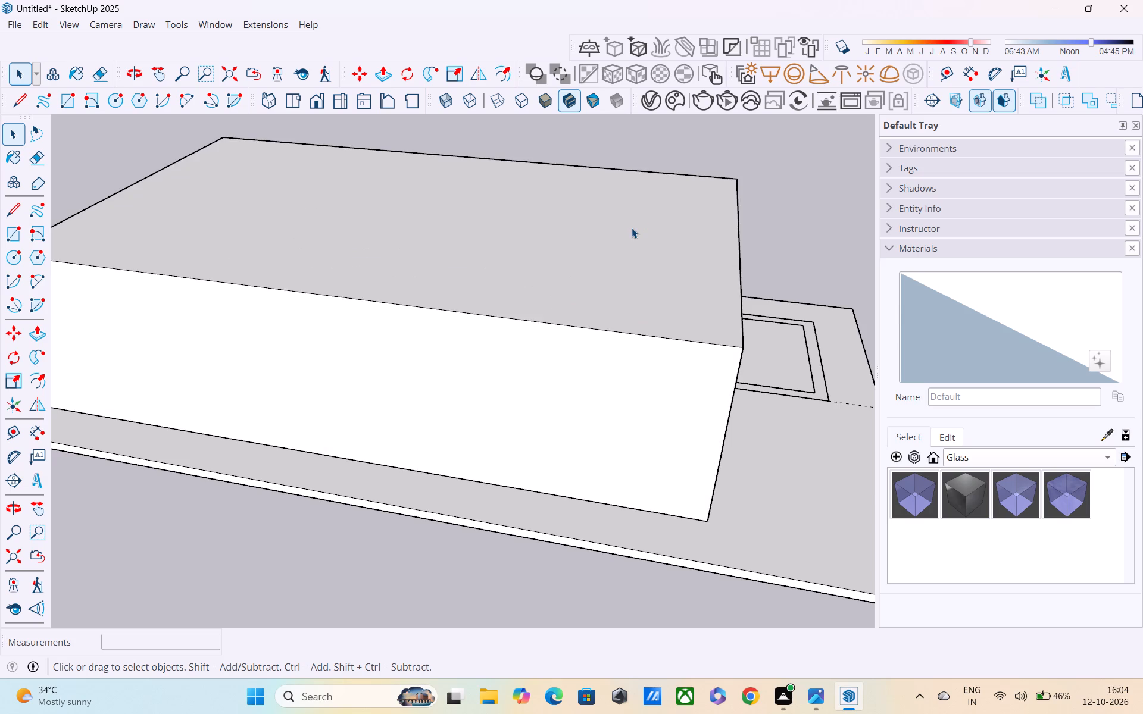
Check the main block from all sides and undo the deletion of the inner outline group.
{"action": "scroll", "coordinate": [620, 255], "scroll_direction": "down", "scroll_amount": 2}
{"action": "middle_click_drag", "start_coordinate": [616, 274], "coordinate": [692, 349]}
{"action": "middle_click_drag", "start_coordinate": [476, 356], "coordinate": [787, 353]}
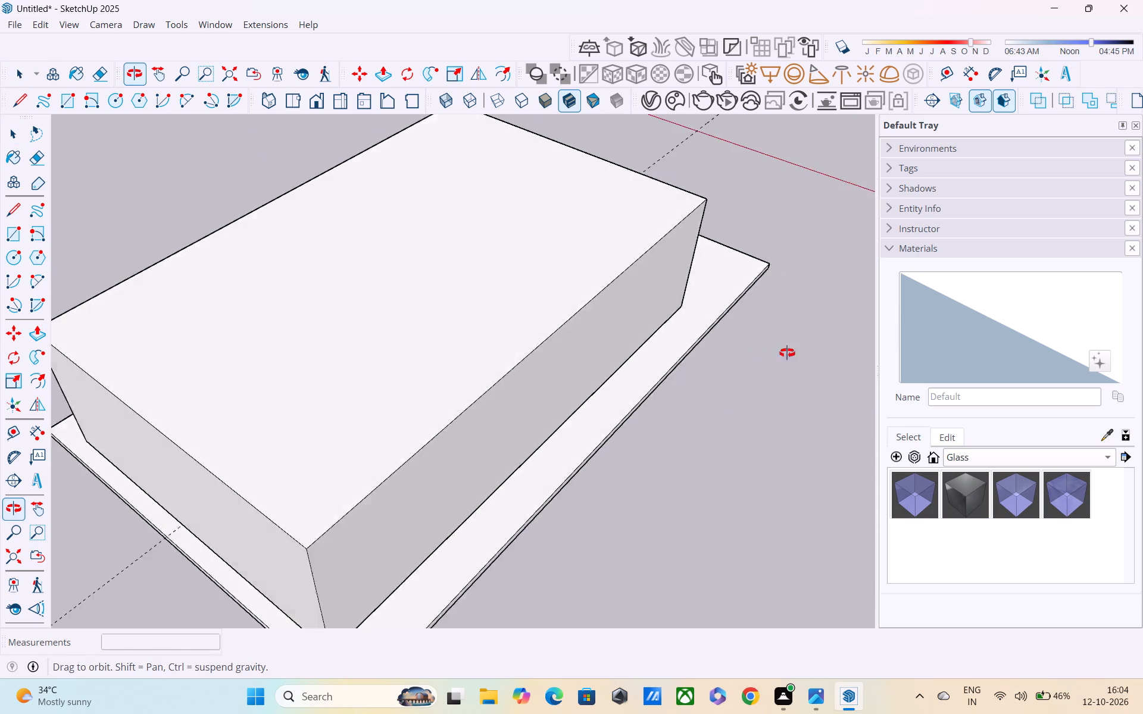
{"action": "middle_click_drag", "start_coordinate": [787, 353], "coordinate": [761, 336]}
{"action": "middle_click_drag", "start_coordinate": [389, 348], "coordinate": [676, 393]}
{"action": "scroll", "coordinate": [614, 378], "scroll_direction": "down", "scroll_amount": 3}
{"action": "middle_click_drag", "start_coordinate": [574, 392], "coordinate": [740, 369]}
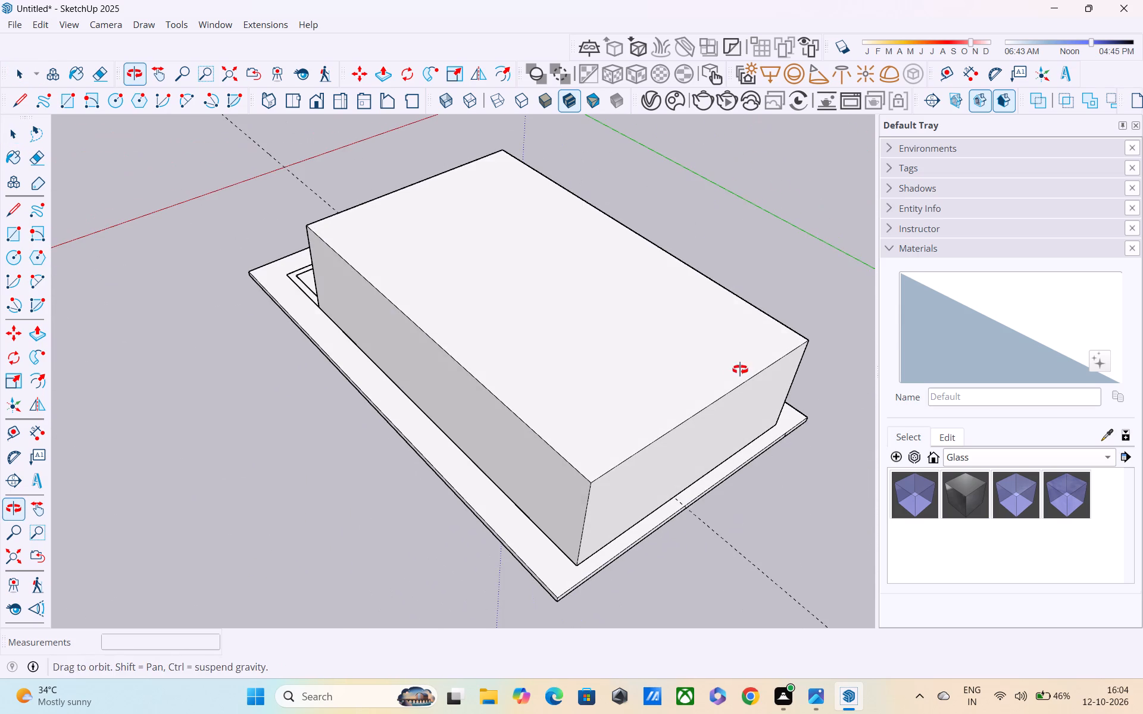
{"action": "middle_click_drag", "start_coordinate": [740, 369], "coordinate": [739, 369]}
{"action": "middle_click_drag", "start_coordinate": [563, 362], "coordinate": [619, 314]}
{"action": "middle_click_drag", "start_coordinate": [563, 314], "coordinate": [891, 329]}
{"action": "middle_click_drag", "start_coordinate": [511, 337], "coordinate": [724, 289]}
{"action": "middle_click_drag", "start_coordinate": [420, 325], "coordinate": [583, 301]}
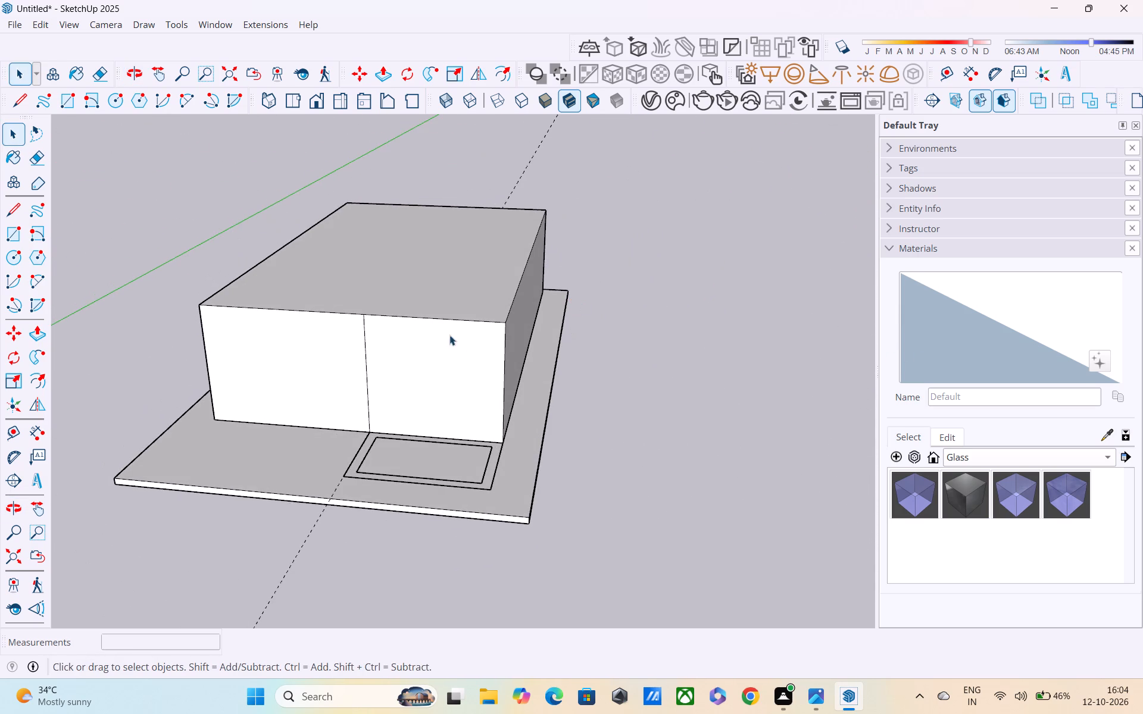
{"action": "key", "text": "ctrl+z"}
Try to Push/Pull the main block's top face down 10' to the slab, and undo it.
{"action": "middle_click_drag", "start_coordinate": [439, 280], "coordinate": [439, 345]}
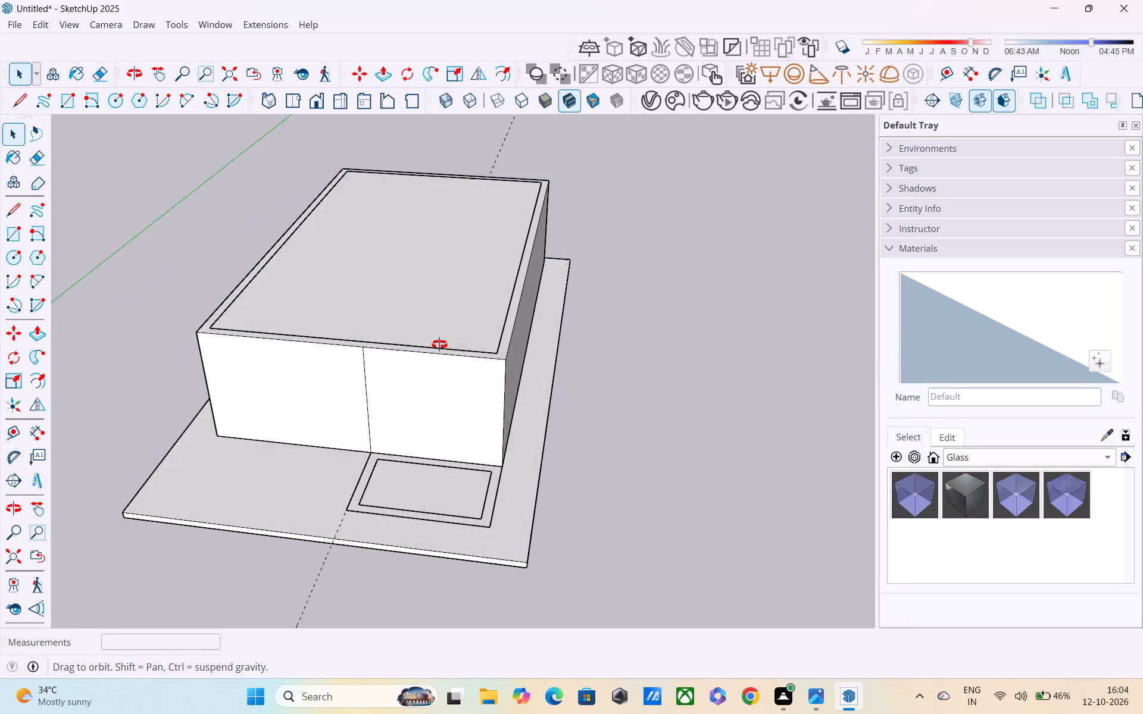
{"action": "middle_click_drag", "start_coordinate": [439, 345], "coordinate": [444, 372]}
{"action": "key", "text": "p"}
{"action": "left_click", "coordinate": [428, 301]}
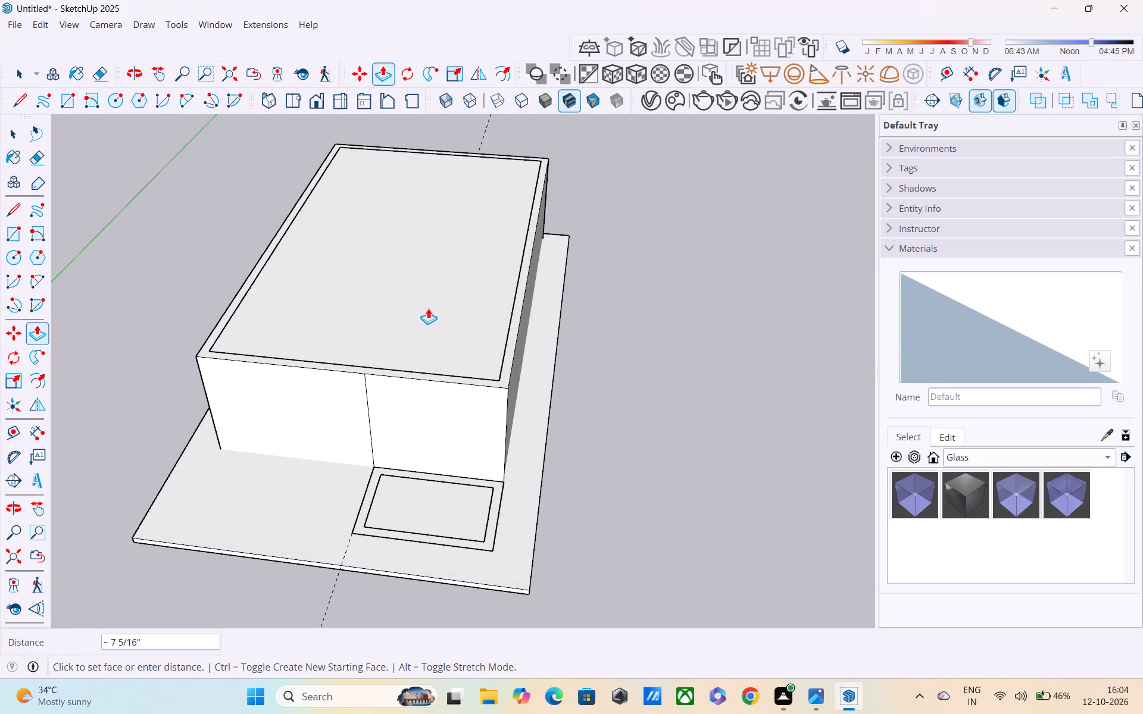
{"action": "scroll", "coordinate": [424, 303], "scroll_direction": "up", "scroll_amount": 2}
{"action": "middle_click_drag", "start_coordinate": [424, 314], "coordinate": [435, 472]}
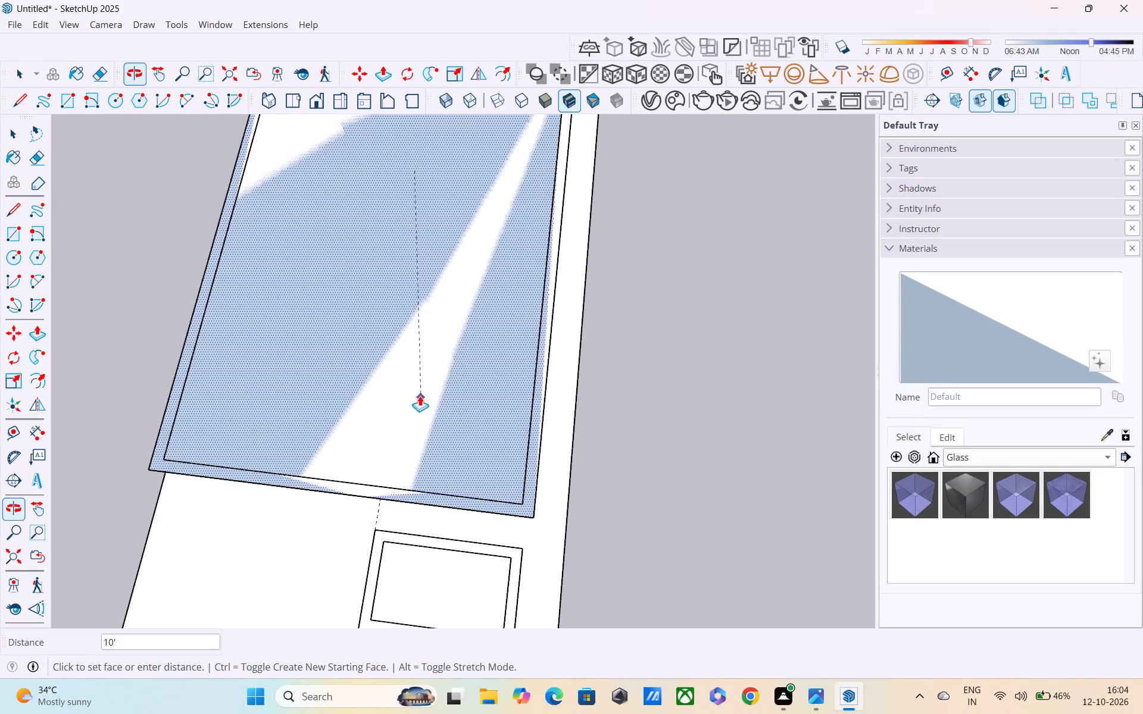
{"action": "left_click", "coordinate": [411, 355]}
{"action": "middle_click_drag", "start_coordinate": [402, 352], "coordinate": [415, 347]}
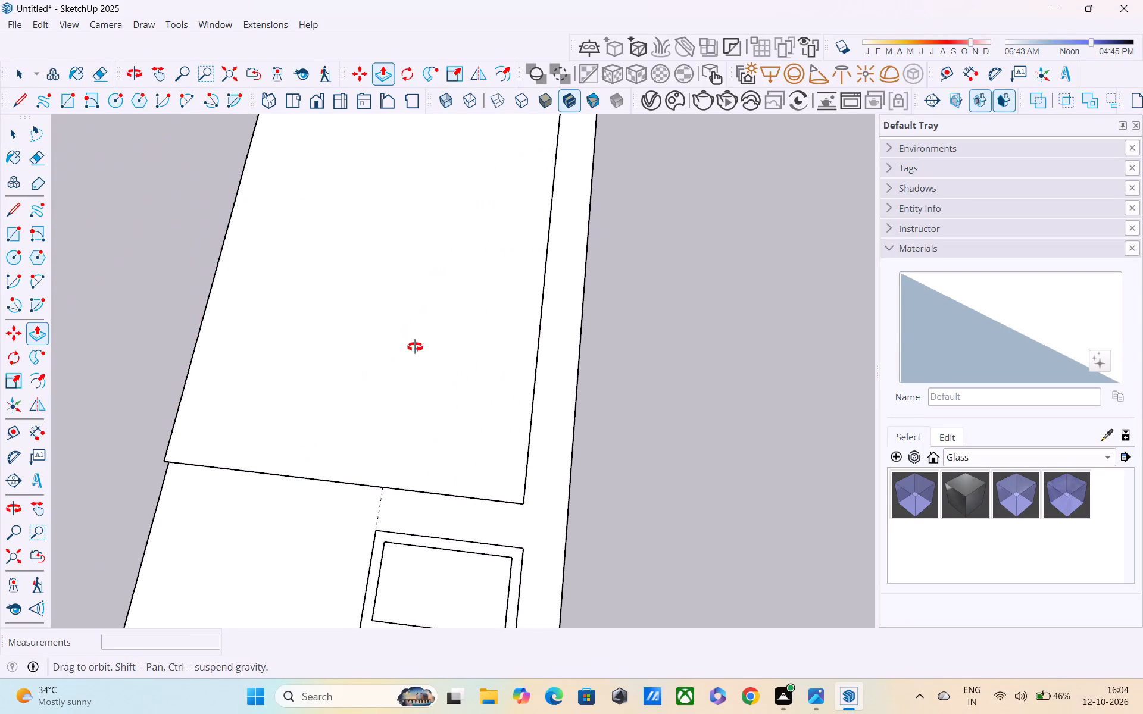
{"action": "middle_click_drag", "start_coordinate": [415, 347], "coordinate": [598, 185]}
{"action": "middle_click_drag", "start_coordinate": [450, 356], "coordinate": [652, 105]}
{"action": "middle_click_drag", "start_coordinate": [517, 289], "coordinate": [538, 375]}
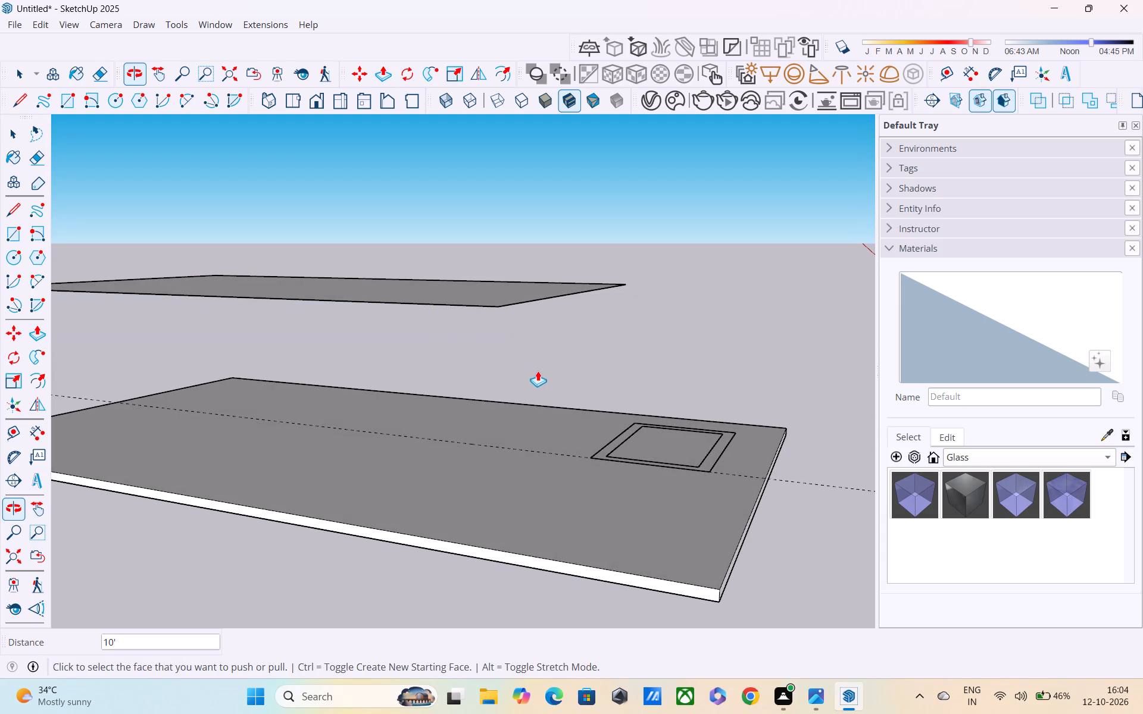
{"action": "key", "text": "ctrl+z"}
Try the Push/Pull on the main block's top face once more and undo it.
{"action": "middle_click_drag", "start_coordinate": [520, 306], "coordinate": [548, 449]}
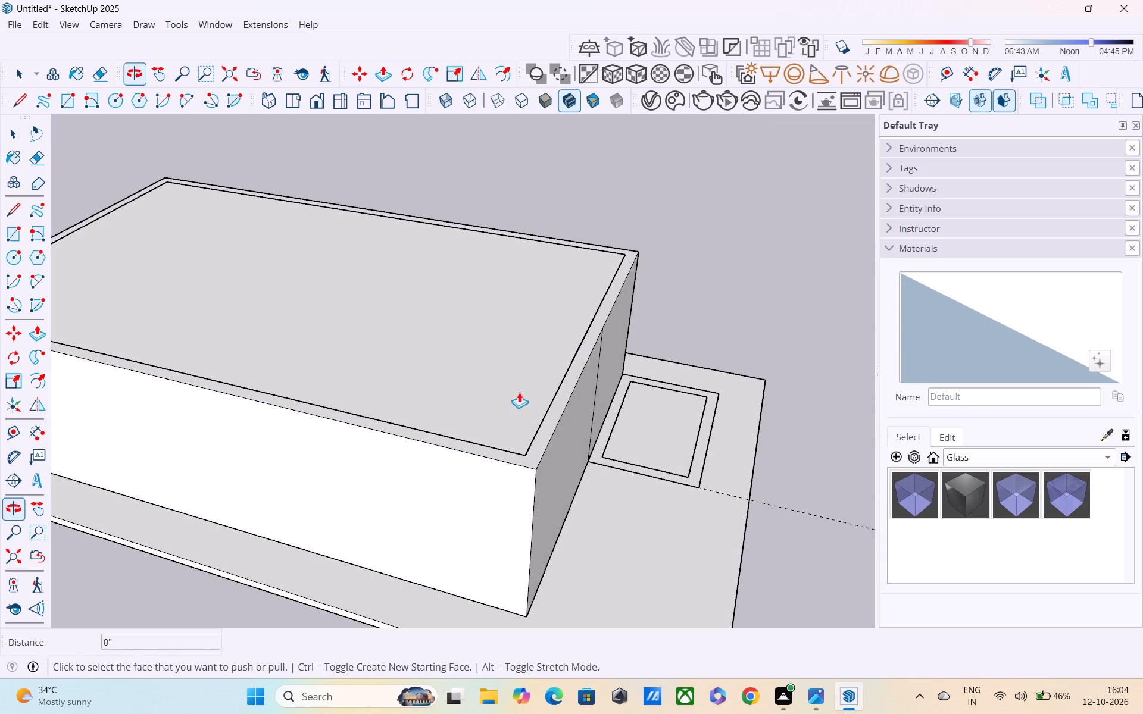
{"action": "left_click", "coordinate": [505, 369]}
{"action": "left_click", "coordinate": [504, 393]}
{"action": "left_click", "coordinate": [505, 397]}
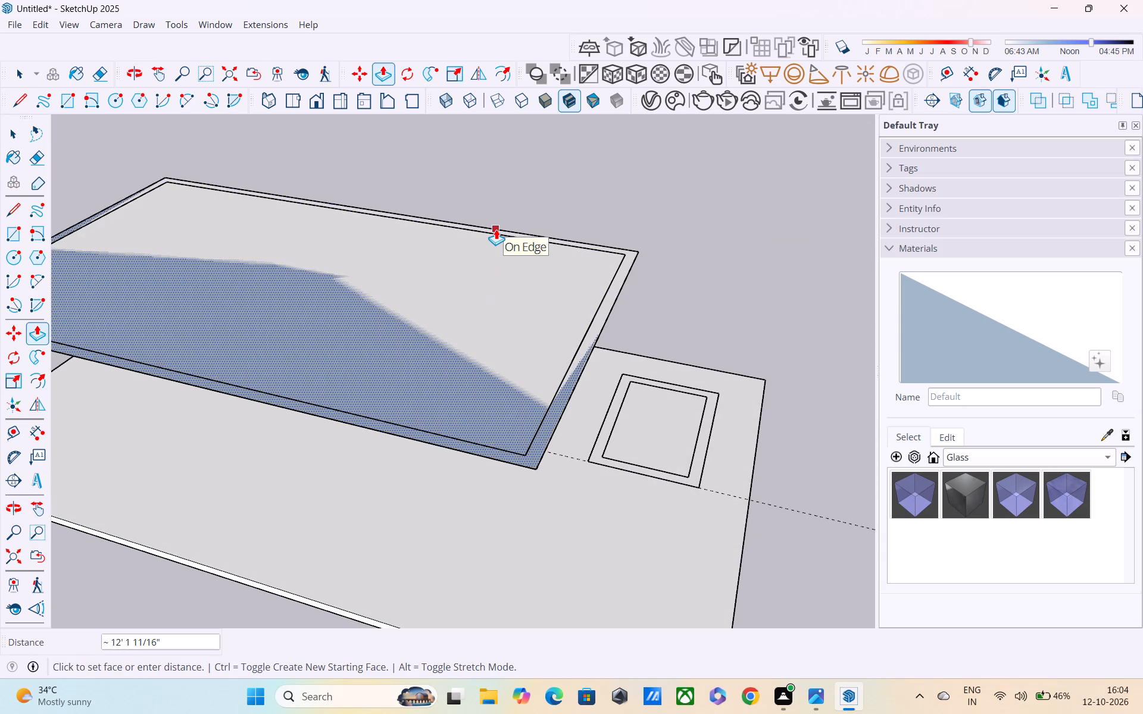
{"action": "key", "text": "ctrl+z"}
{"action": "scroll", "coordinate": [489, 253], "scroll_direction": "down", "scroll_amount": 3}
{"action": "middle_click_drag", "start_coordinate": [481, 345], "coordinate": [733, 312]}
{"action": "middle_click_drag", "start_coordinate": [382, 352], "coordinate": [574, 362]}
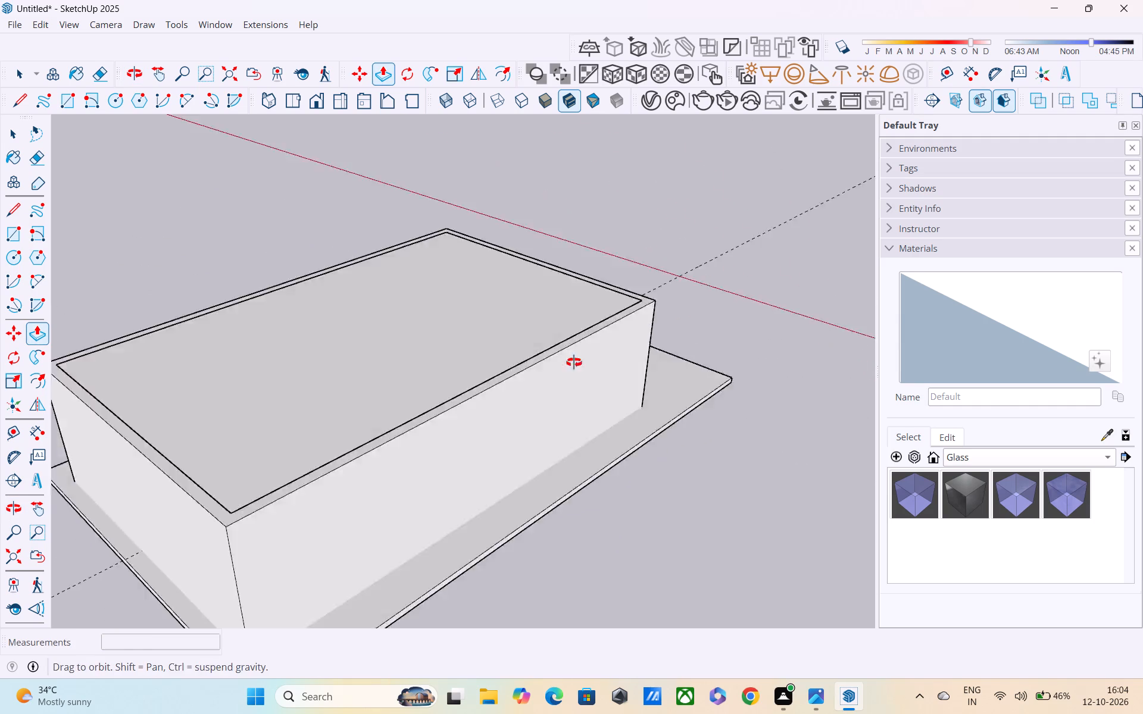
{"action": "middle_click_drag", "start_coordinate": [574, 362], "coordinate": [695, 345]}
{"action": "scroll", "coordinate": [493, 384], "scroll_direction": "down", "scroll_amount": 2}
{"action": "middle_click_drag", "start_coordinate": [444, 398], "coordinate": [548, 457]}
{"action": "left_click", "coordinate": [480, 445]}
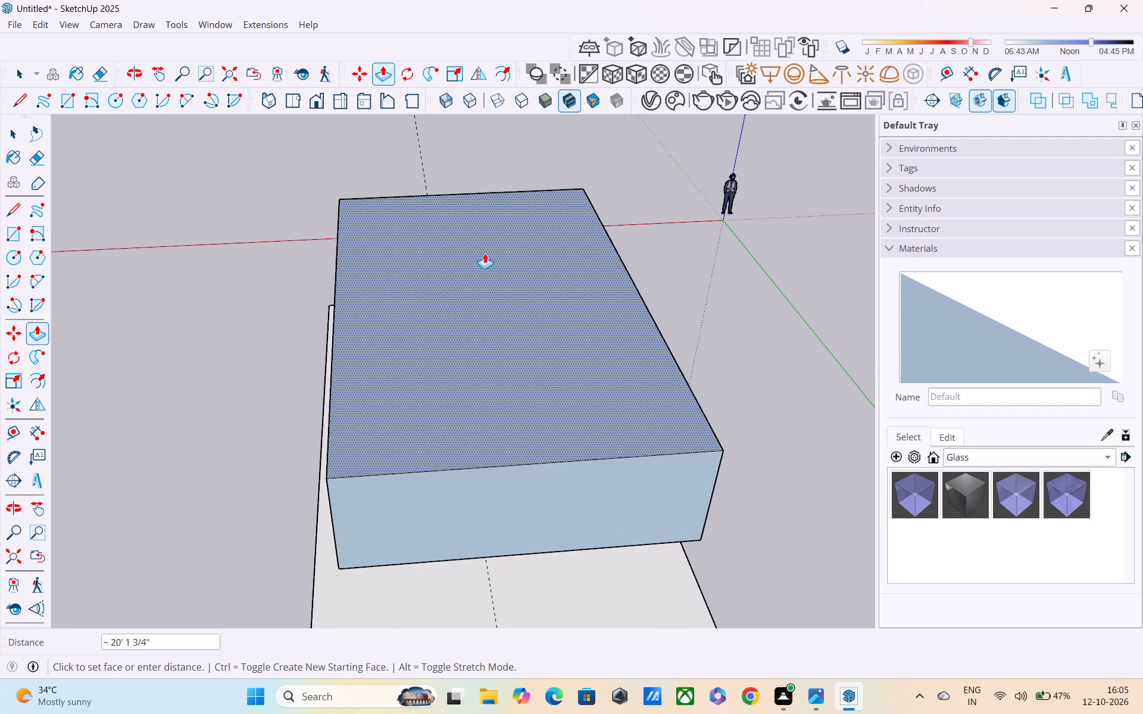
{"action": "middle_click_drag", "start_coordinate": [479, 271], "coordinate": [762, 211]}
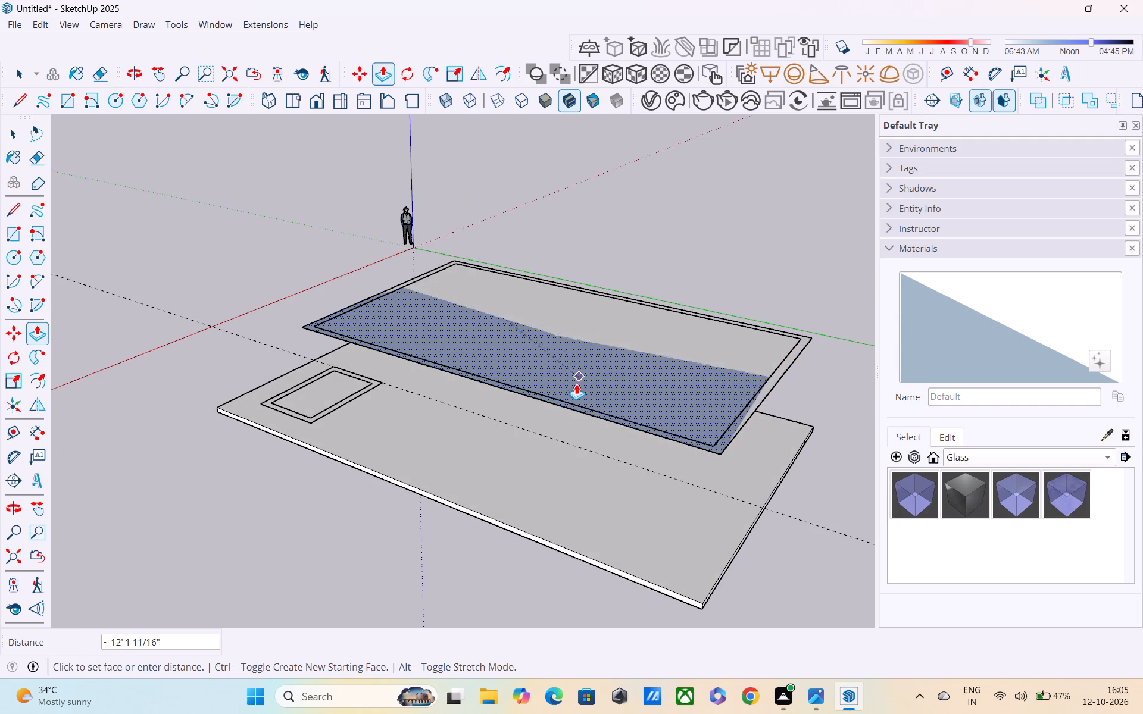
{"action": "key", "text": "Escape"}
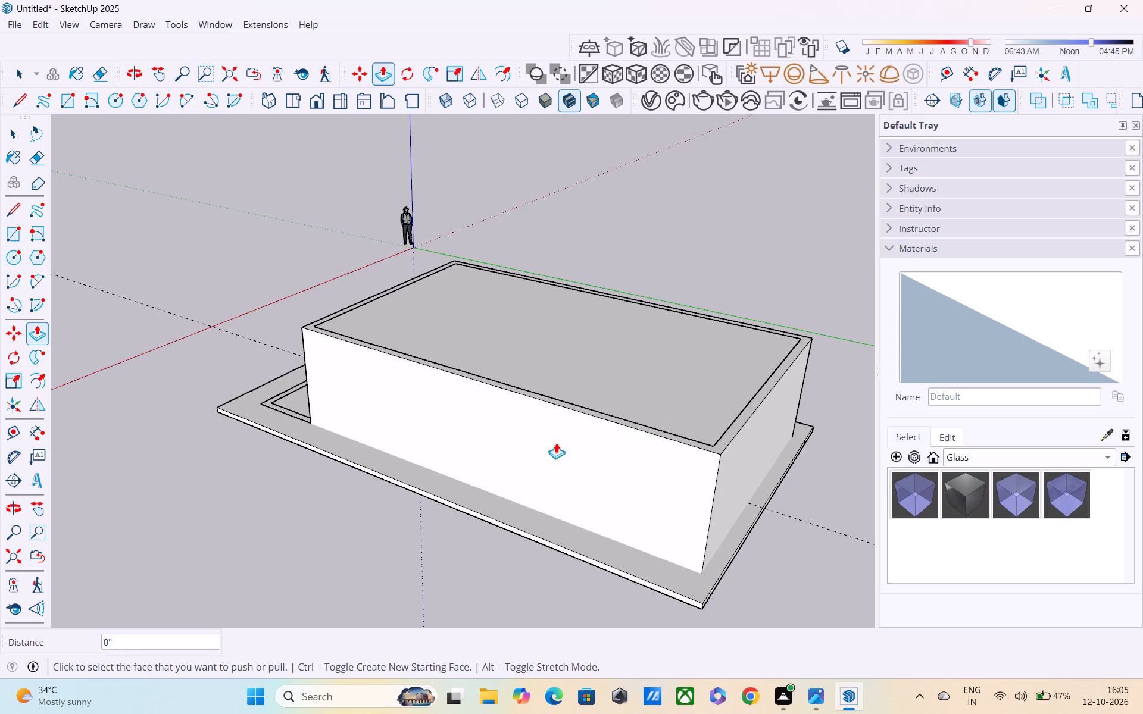
Undo the 10' raising of the main walls.
{"action": "key", "text": "ctrl+z"}
{"action": "key", "text": "ctrl+z"}
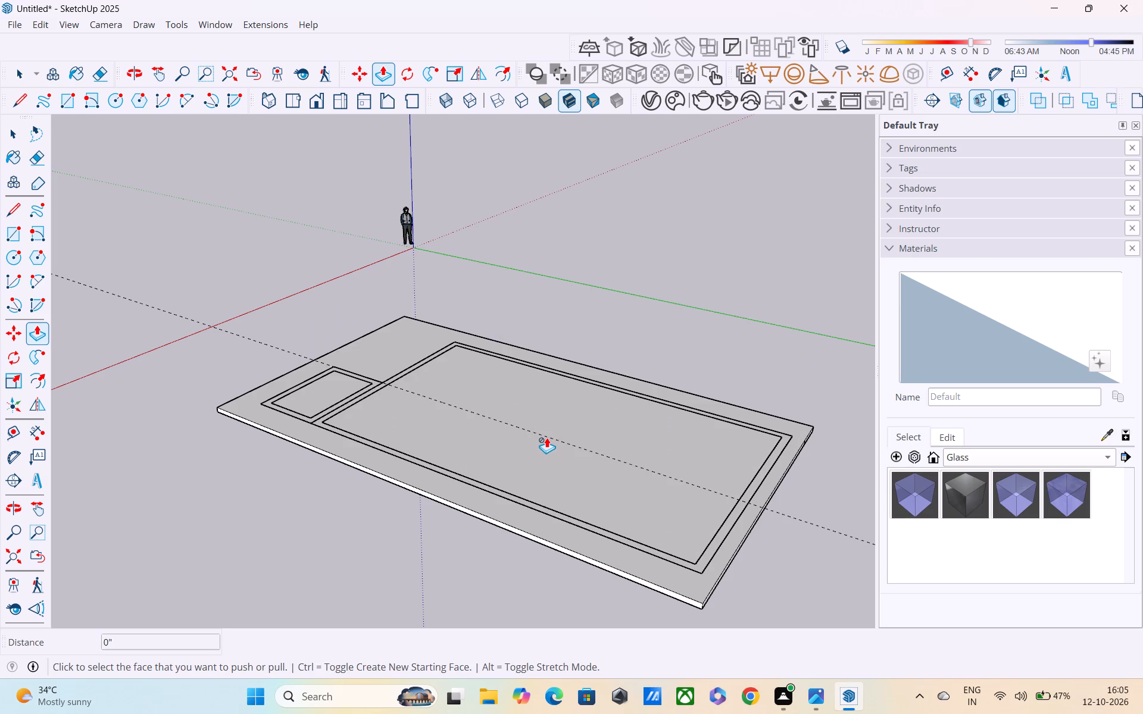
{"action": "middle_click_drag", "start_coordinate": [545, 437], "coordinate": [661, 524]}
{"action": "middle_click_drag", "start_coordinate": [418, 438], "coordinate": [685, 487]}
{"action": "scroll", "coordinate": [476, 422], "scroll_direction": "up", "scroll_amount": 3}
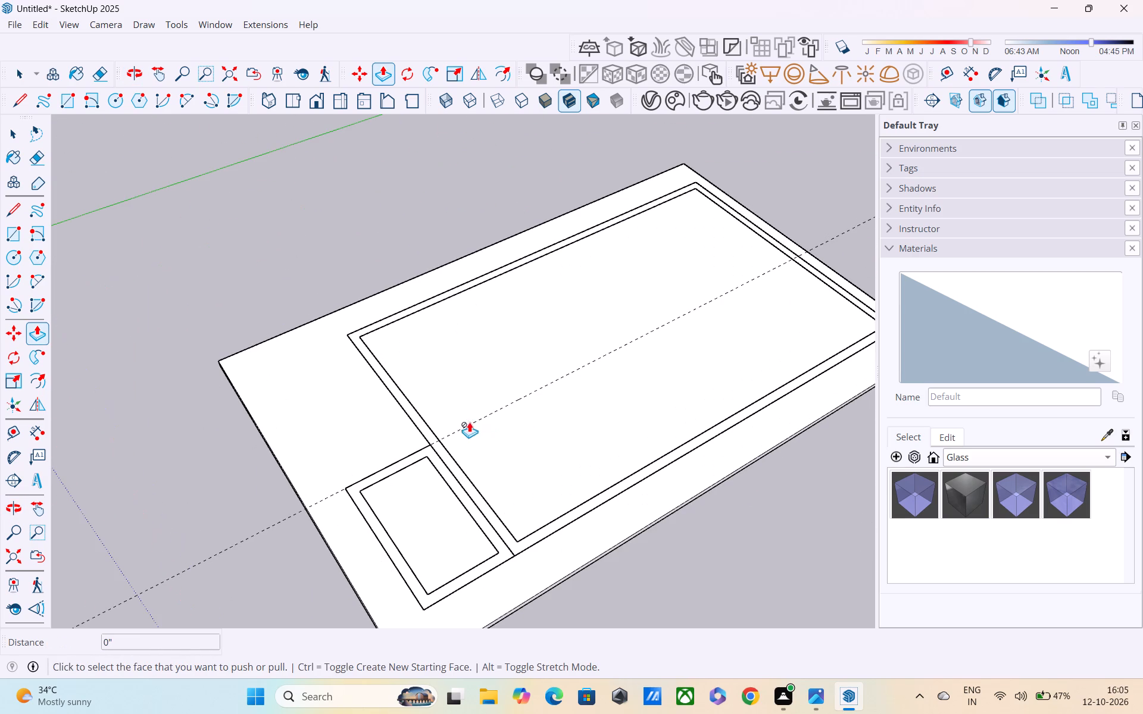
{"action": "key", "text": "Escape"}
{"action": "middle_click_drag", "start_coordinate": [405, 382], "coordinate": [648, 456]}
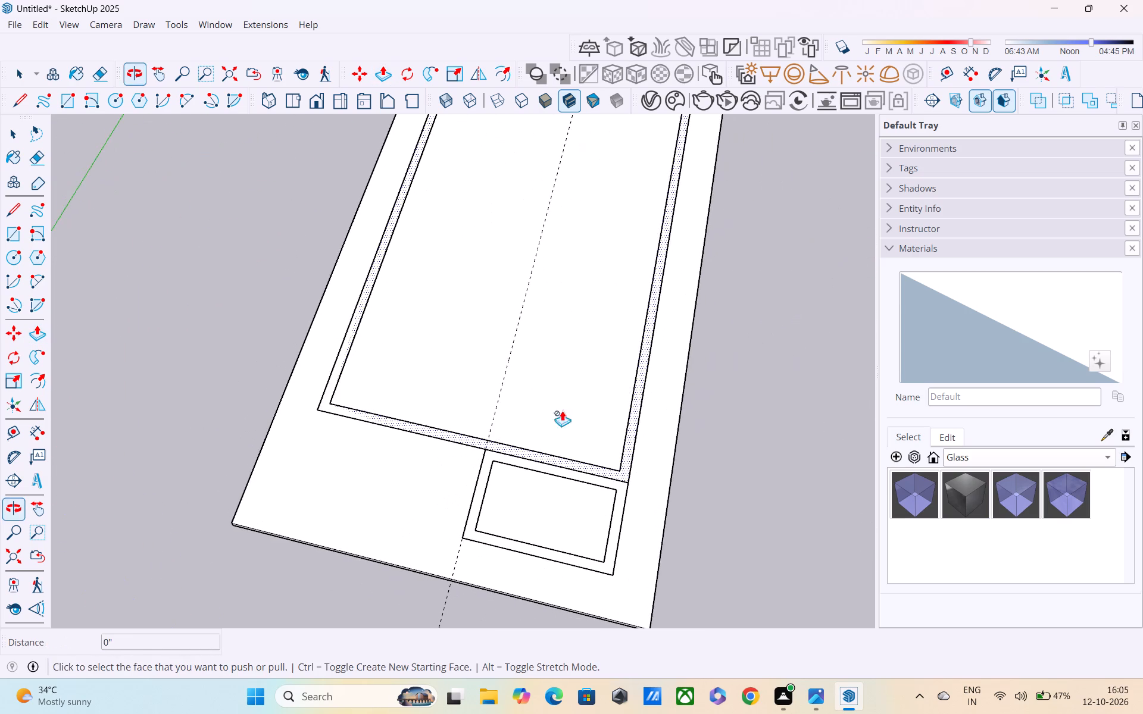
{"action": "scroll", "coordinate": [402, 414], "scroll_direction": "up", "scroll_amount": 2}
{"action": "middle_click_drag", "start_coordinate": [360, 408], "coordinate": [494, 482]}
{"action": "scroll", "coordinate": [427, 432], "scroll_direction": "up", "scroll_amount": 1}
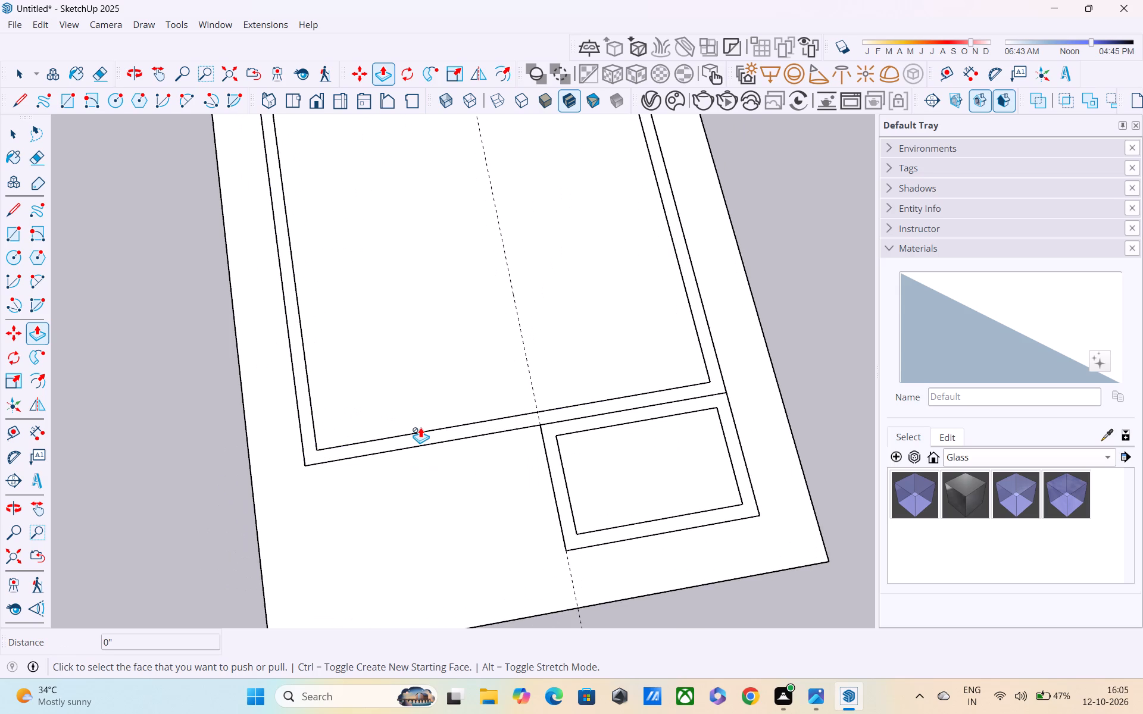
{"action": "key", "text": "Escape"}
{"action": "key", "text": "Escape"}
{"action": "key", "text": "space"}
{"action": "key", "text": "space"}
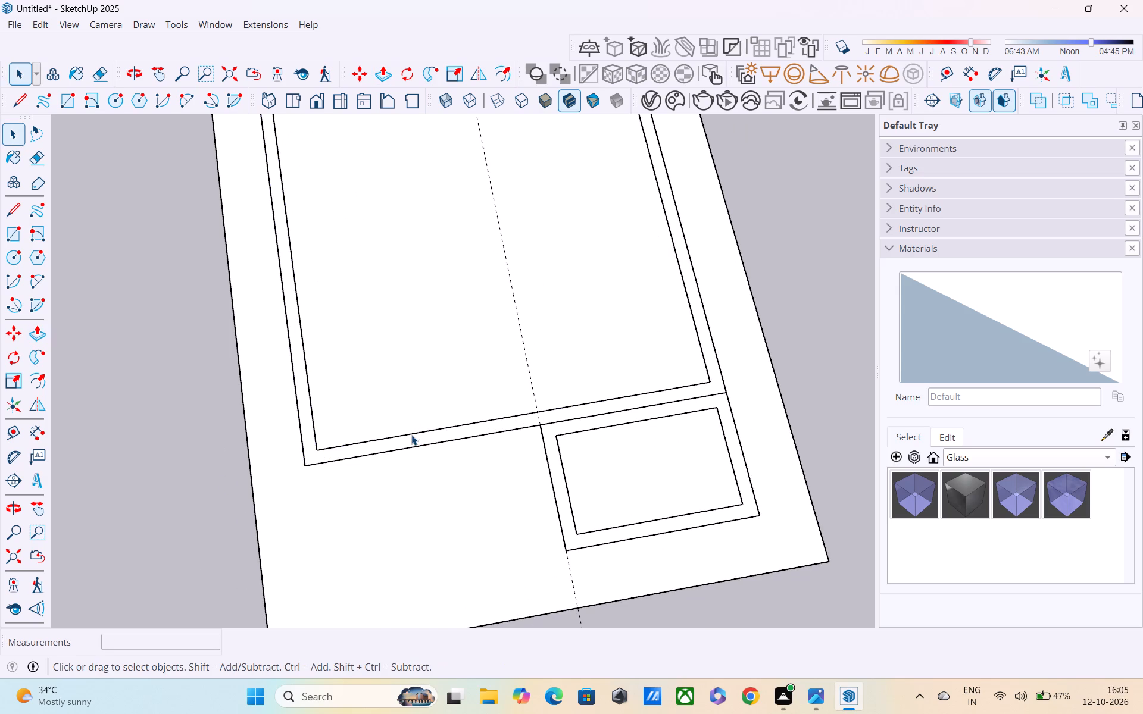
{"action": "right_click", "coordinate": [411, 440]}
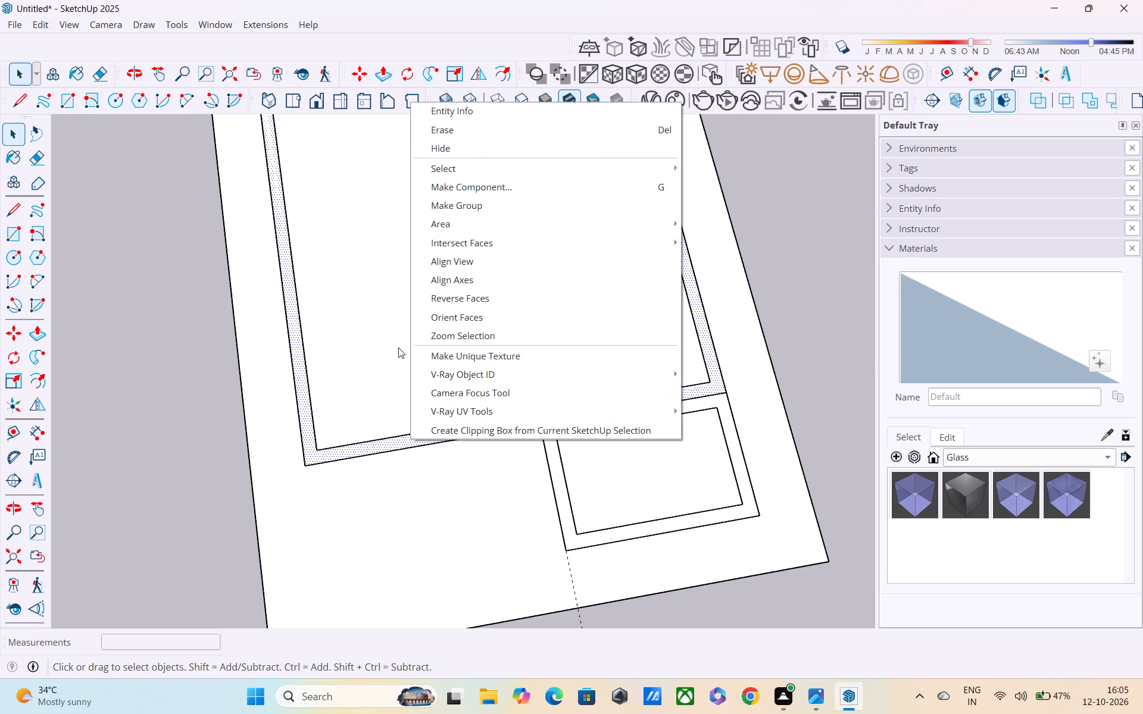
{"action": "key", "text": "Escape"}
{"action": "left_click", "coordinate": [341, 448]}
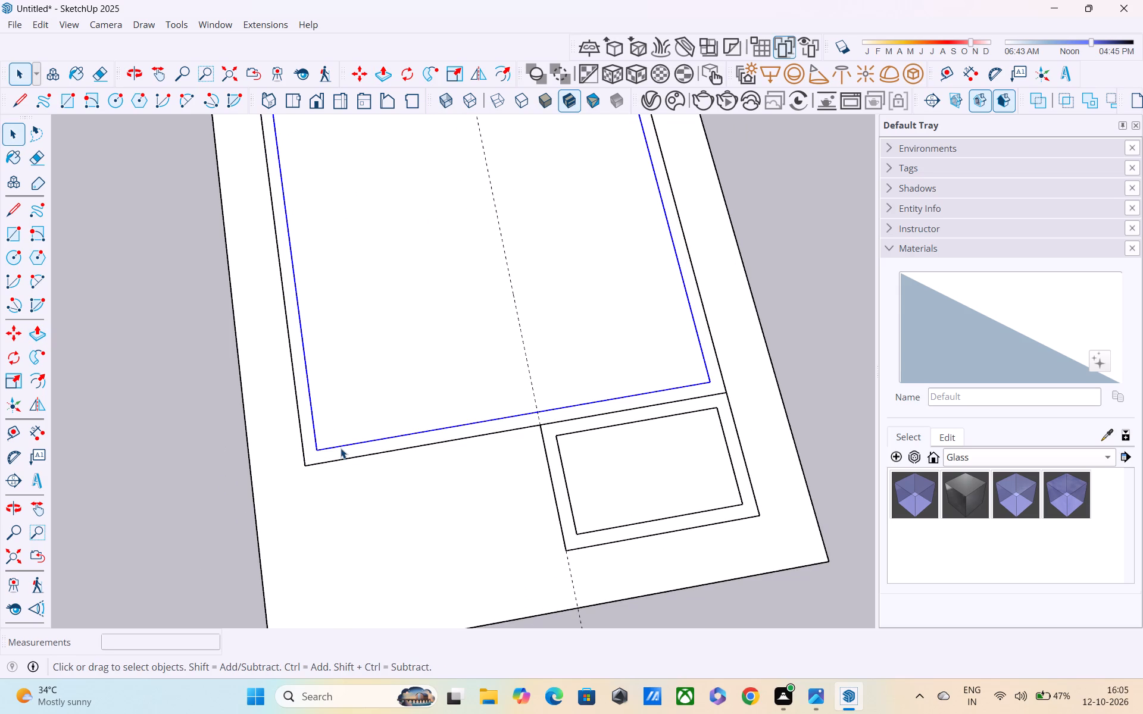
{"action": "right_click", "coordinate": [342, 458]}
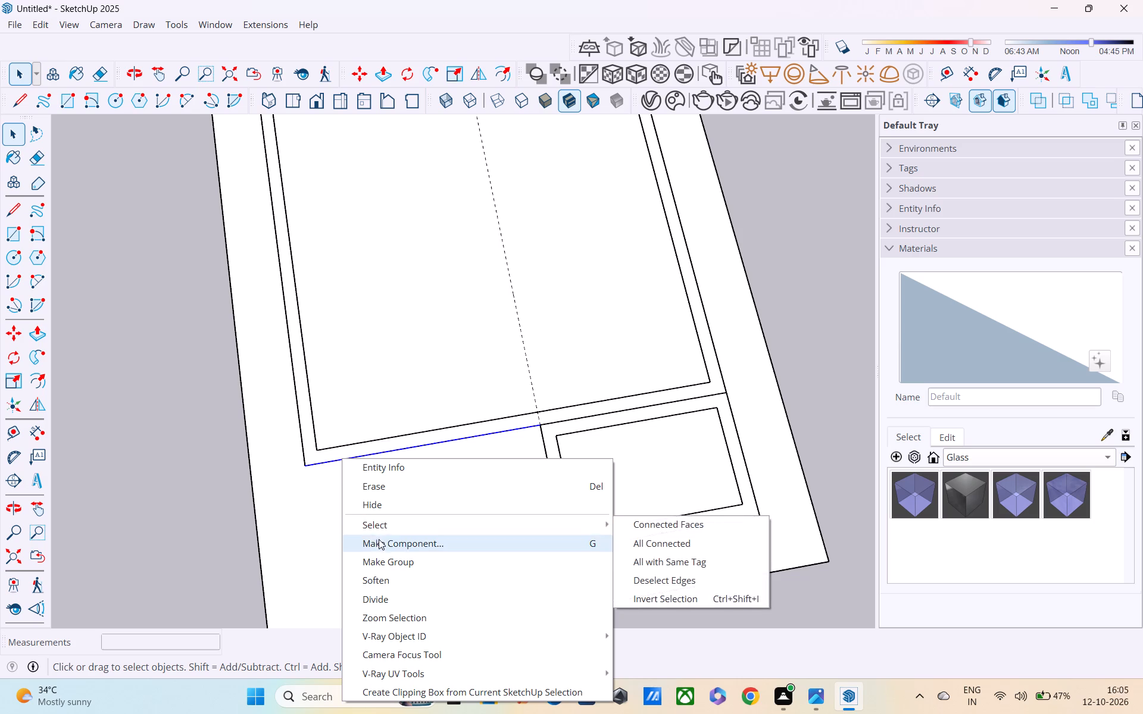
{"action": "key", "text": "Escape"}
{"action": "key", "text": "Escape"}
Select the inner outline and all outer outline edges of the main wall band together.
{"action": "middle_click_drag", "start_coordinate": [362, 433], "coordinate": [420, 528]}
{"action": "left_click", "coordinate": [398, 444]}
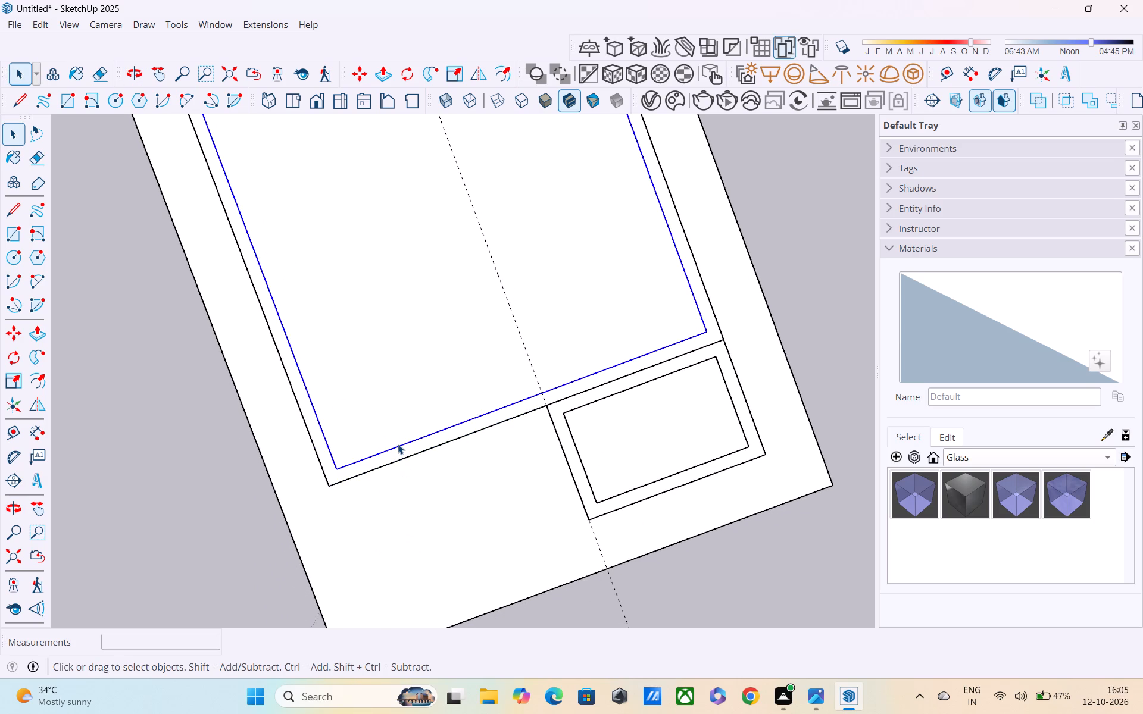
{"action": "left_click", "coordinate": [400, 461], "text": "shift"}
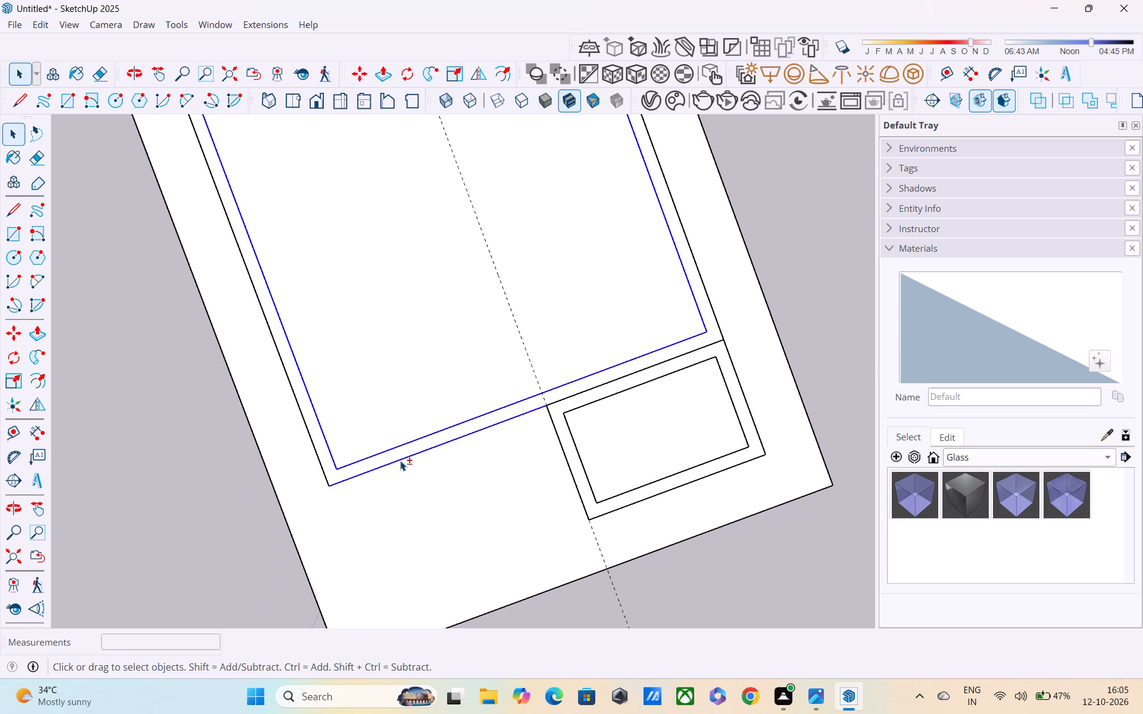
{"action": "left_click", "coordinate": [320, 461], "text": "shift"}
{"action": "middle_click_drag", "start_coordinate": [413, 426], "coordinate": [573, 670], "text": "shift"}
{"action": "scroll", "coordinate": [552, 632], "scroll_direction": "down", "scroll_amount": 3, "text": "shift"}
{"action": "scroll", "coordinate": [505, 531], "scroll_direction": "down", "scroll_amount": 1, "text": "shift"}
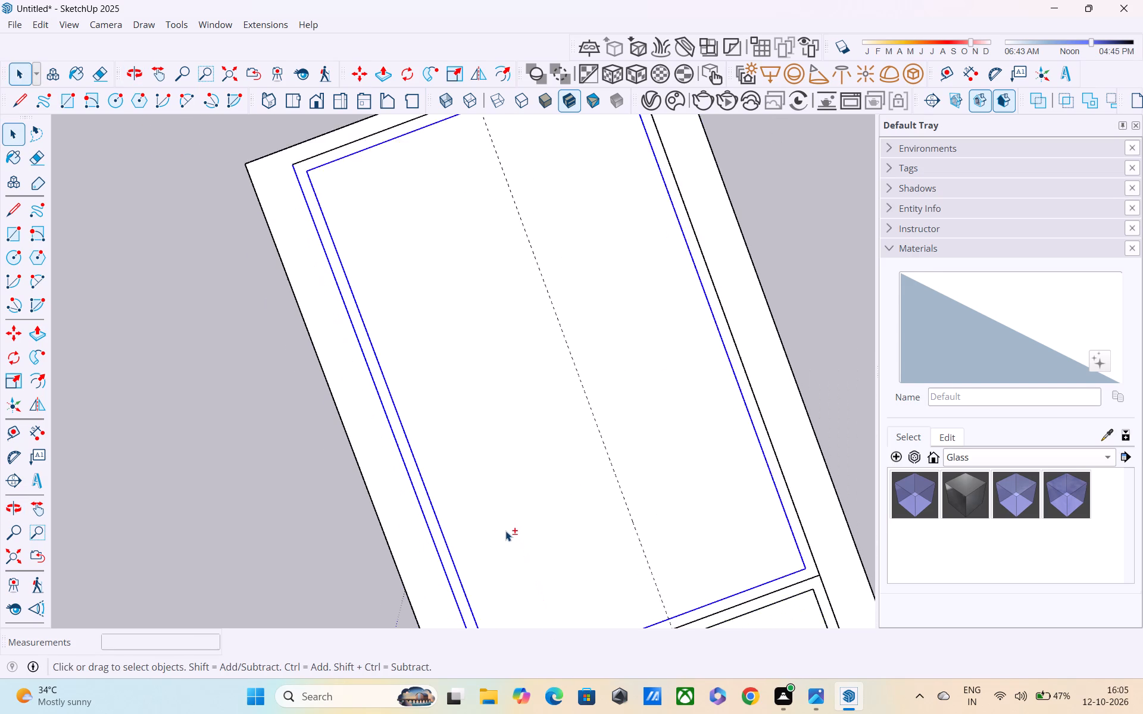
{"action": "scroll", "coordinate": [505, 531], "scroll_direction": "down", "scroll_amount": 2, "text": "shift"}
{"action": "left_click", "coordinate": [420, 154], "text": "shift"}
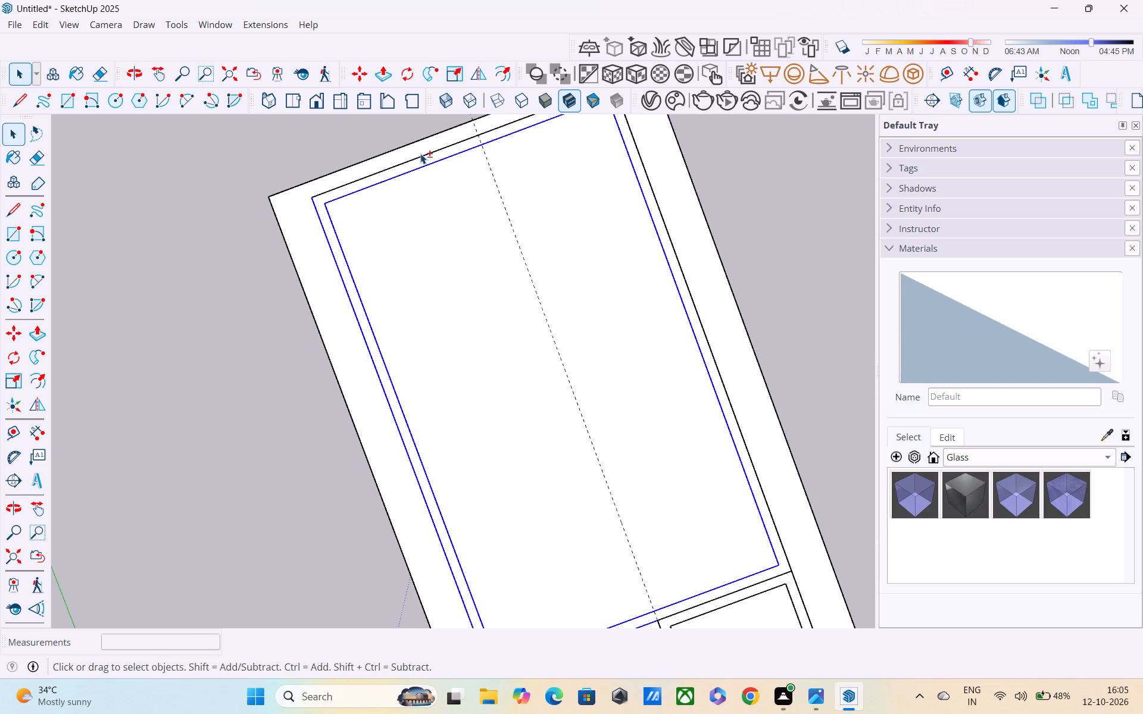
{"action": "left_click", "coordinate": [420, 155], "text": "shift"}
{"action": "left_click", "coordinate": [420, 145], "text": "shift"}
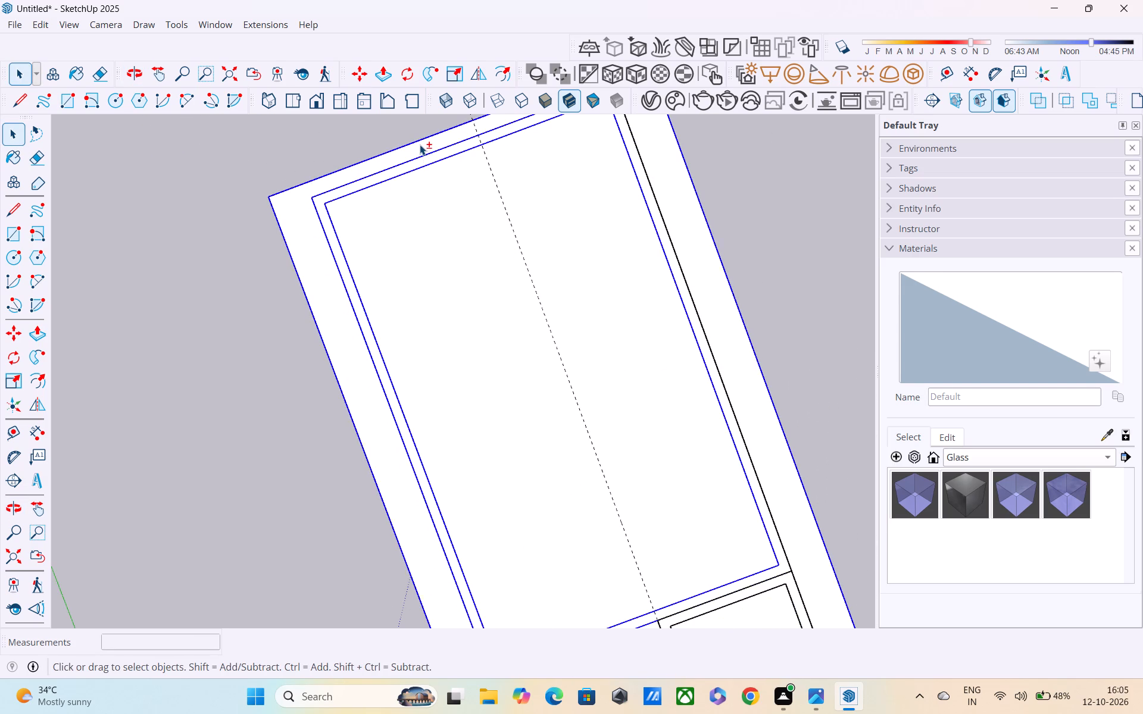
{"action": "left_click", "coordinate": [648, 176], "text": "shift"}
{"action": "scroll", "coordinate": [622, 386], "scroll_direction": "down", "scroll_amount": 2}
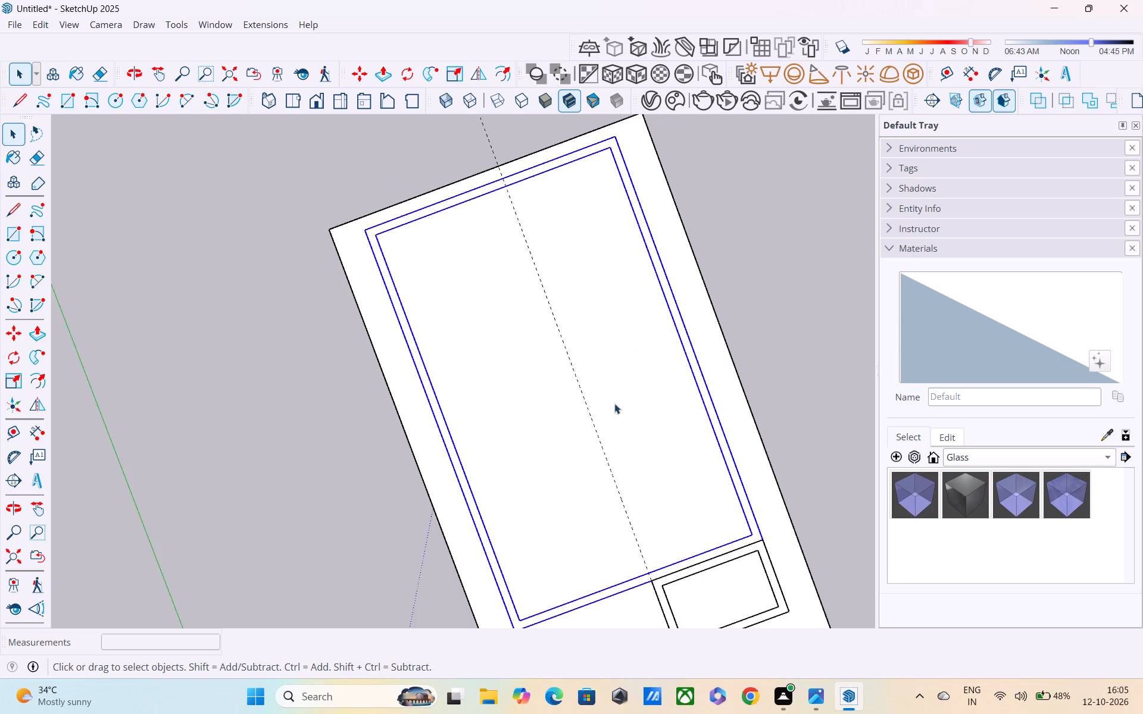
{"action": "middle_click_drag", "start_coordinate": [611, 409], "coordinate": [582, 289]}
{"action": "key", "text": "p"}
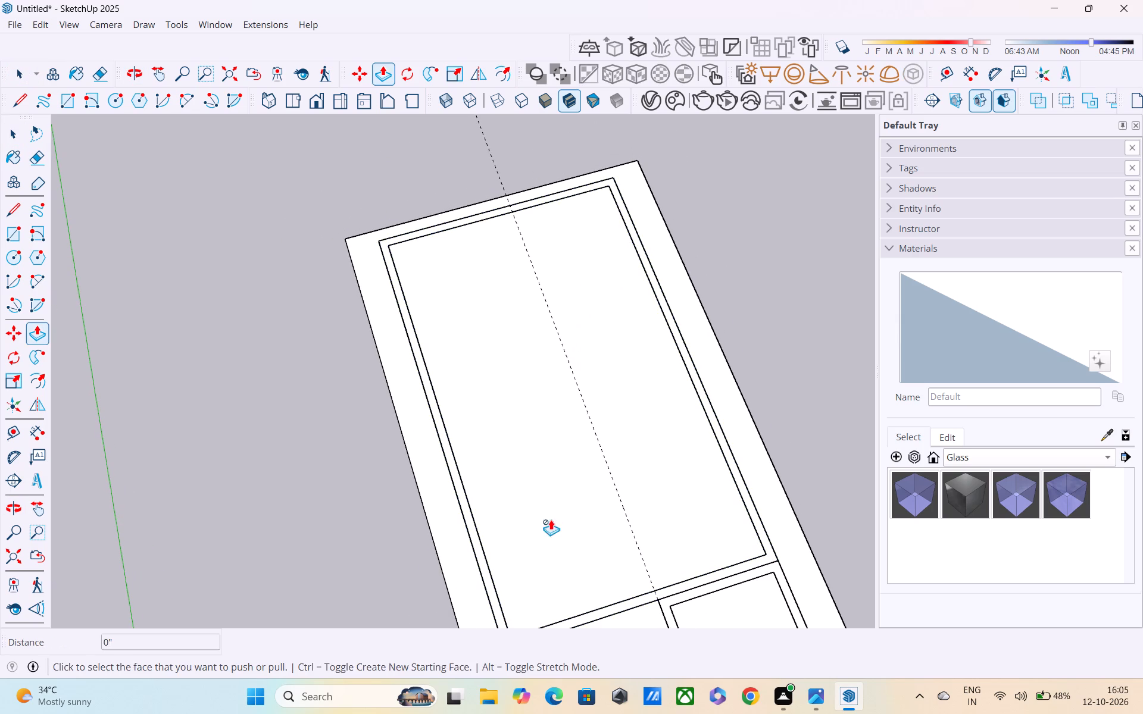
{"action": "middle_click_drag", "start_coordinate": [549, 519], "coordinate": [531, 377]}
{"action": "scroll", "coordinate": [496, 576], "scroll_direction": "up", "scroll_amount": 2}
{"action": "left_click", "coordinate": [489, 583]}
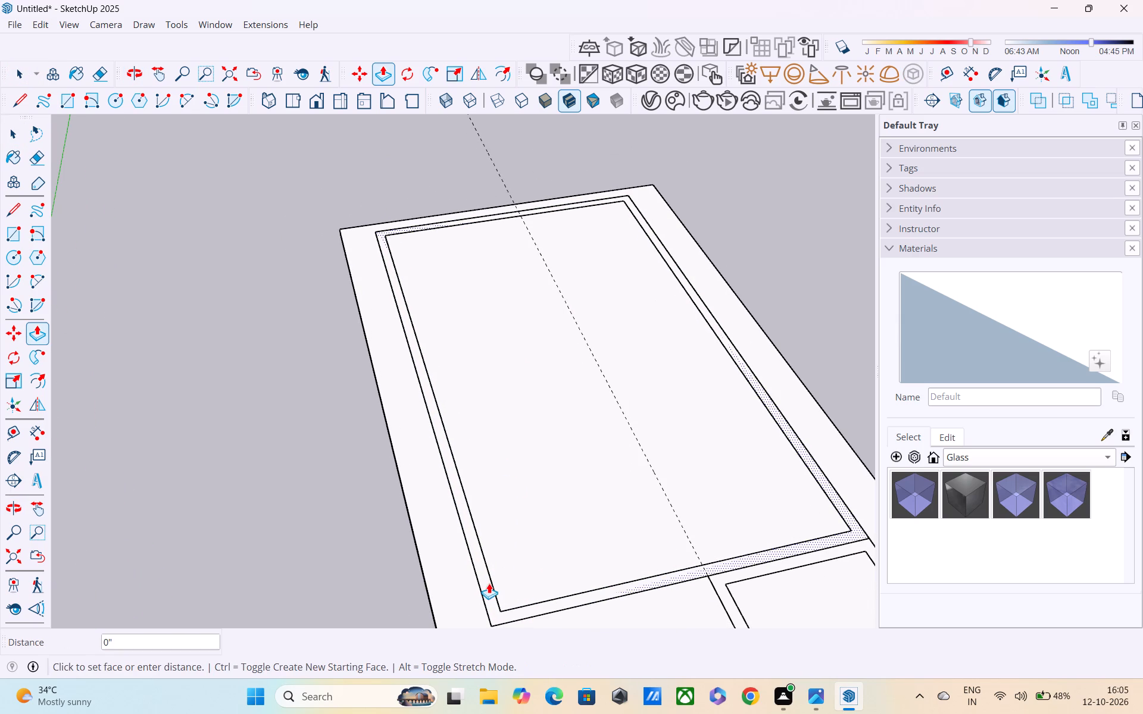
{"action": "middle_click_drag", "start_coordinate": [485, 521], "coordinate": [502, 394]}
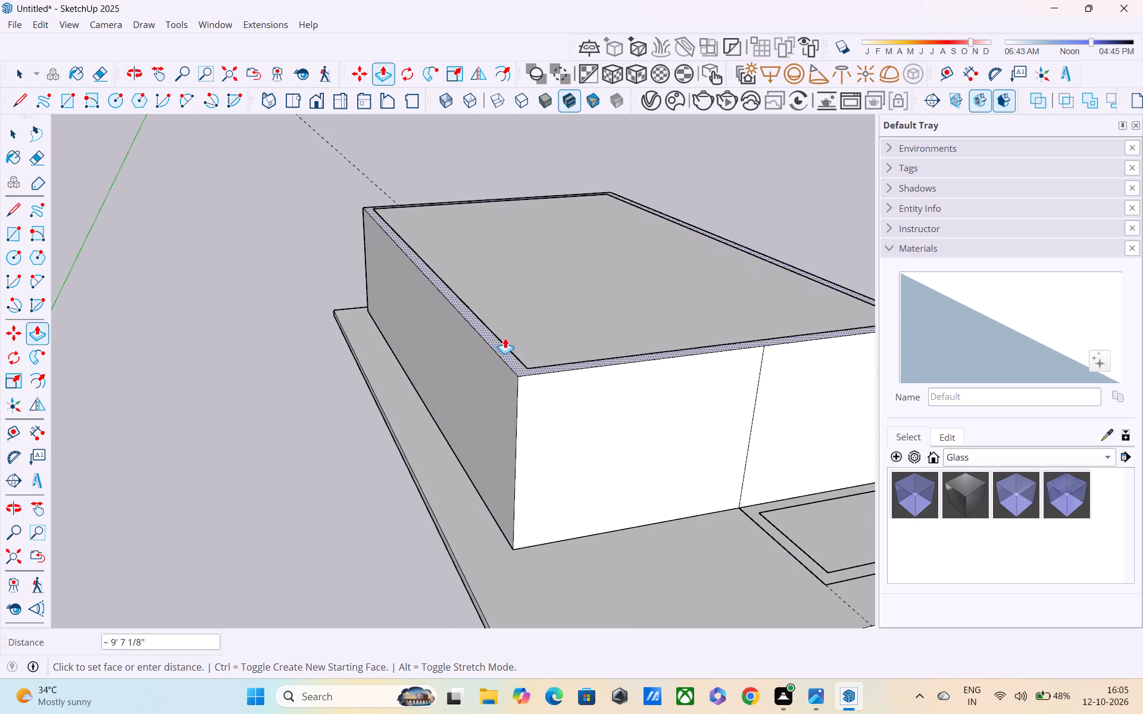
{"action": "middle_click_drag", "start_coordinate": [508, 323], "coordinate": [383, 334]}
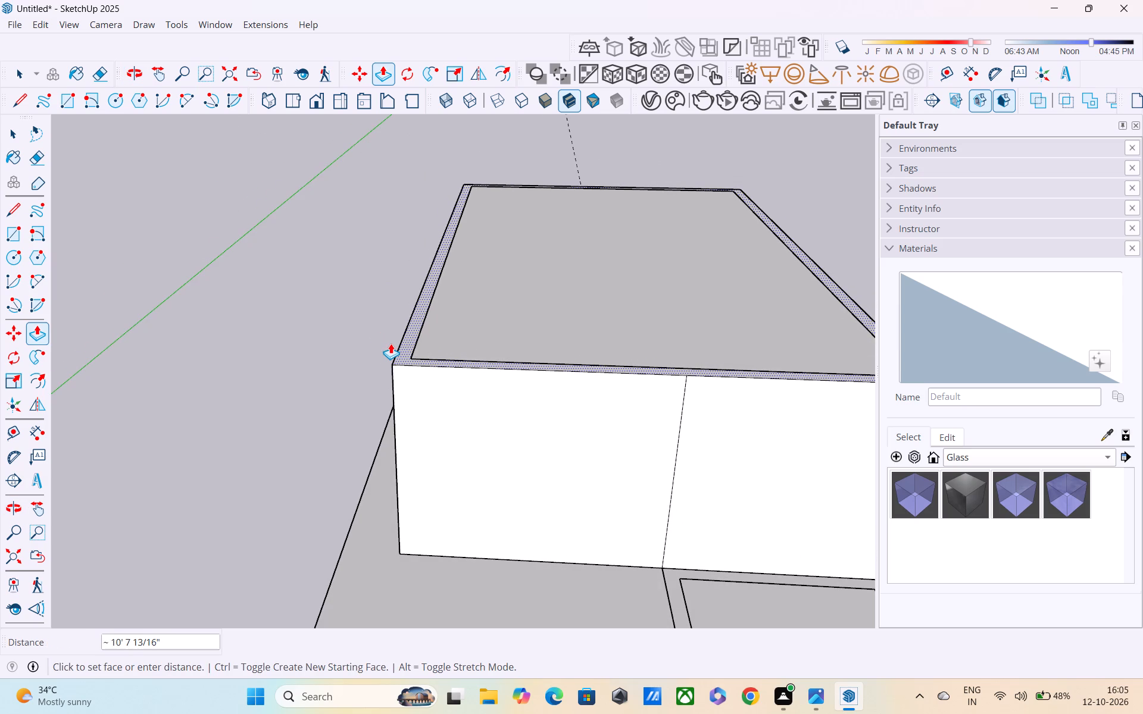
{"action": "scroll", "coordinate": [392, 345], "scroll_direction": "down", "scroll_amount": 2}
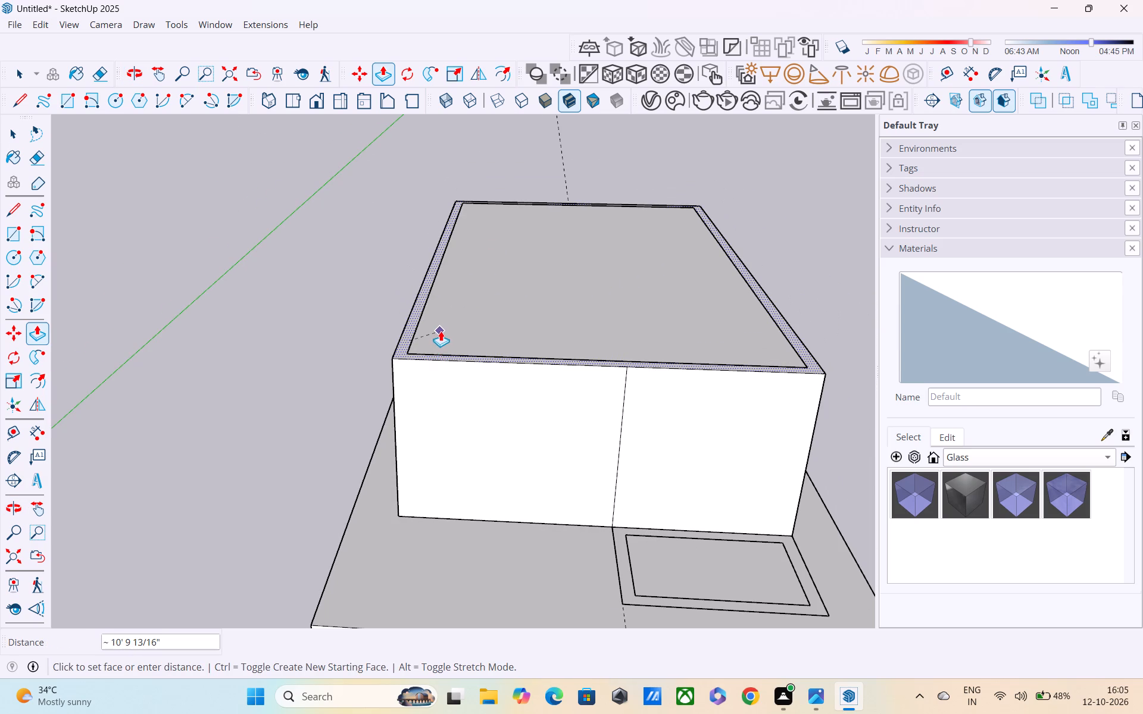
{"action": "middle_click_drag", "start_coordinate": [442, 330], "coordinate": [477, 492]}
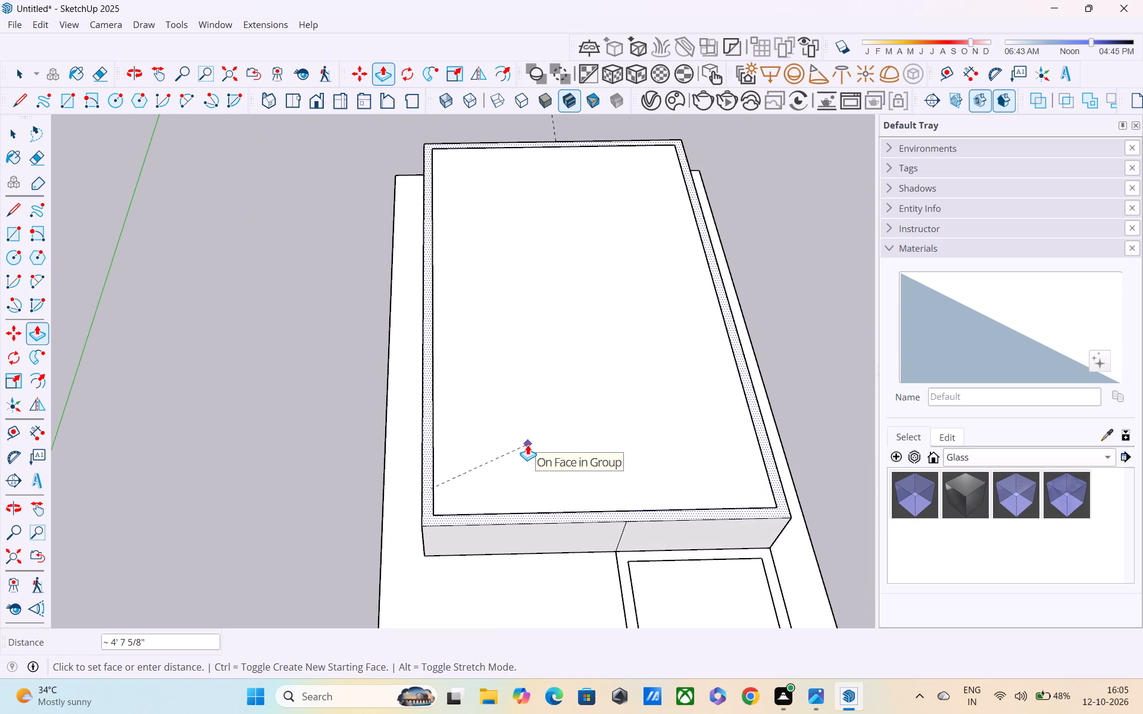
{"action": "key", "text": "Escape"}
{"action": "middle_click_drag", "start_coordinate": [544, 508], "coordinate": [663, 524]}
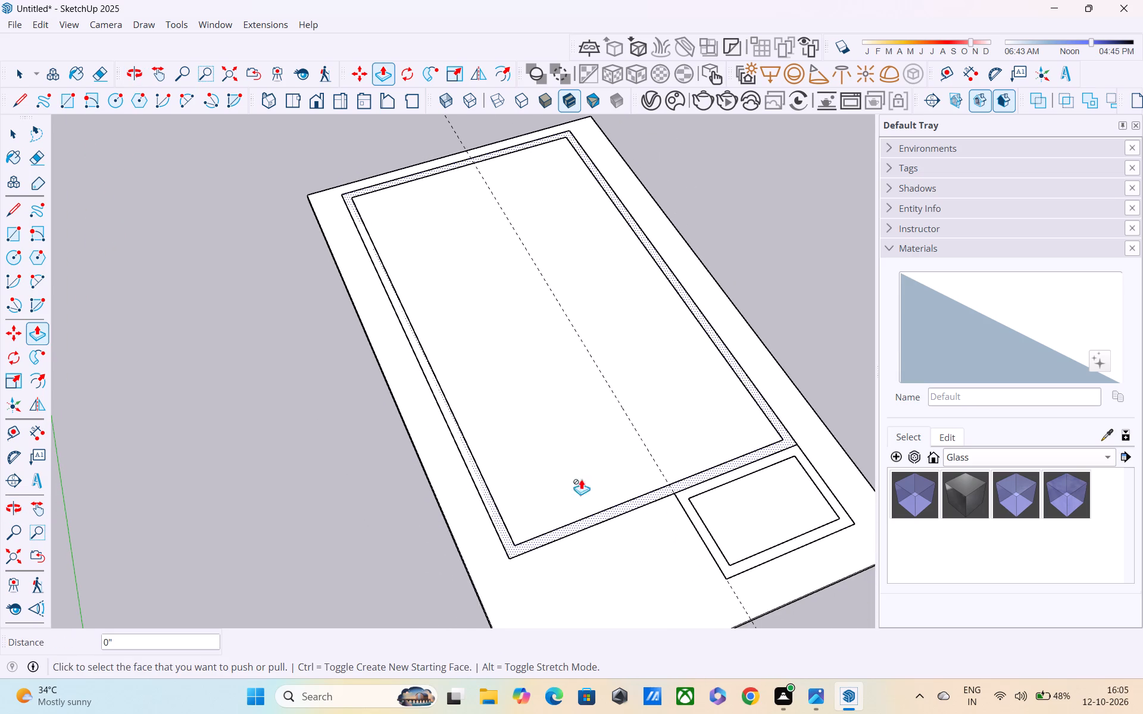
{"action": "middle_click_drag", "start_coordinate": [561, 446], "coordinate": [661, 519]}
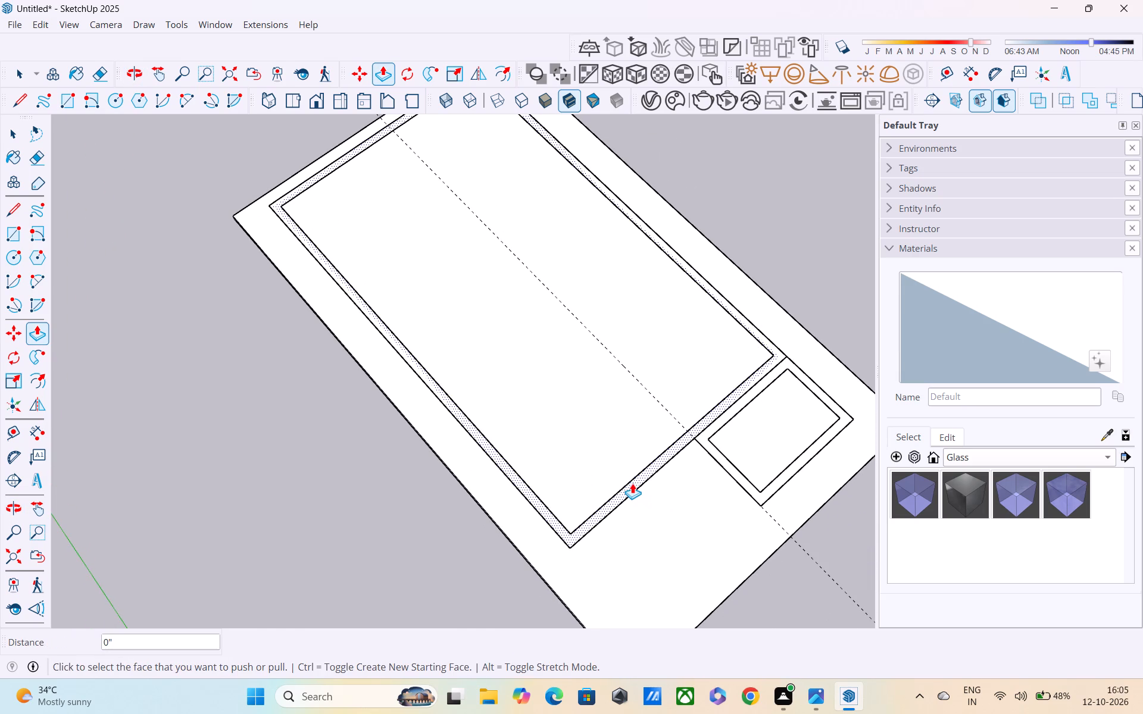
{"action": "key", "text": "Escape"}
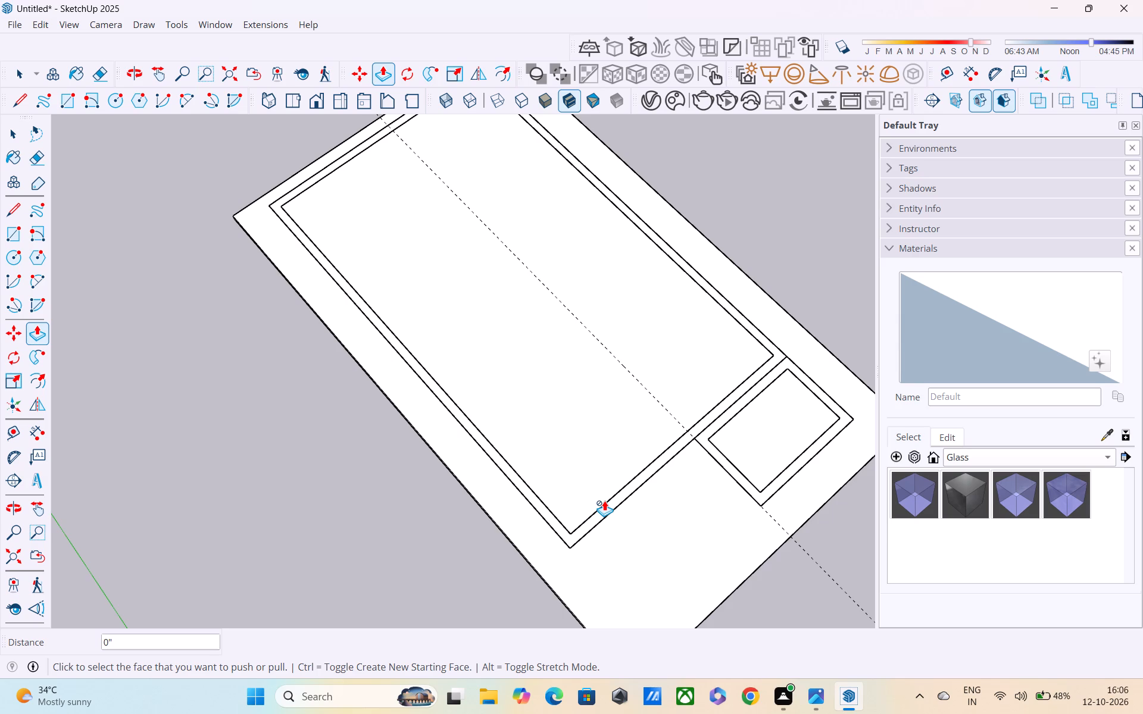
Push/Pull the main wall band between the inner and outer outlines up 10'.
{"action": "left_click", "coordinate": [602, 507]}
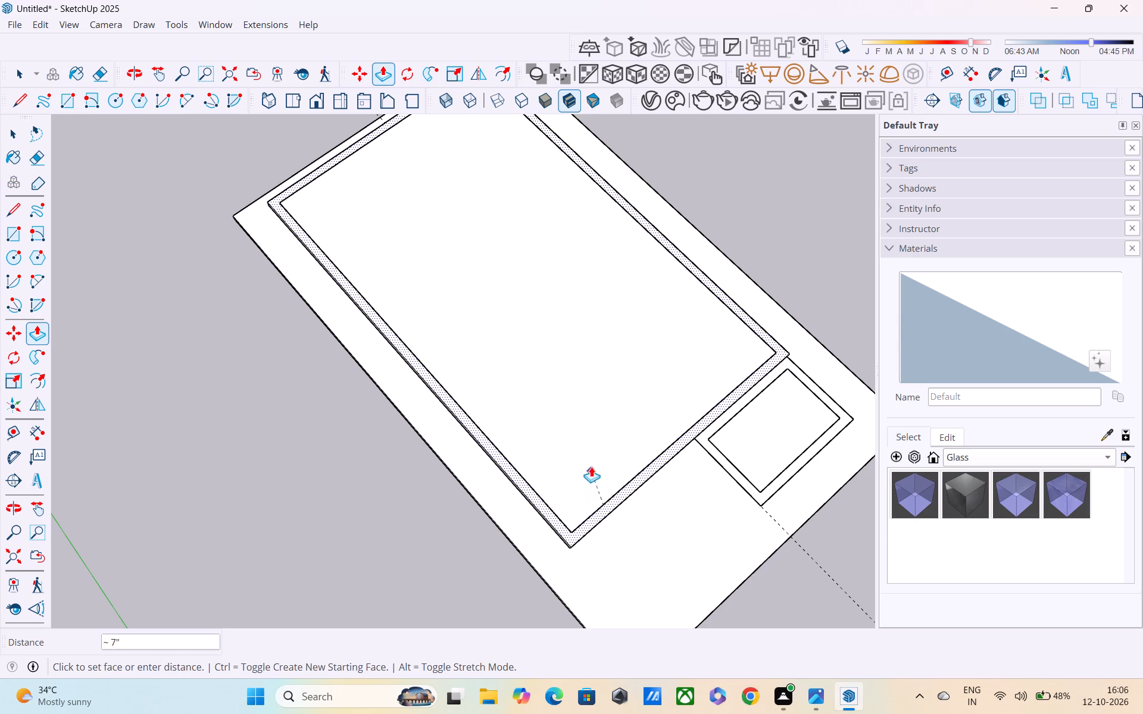
{"action": "middle_click_drag", "start_coordinate": [630, 459], "coordinate": [720, 230]}
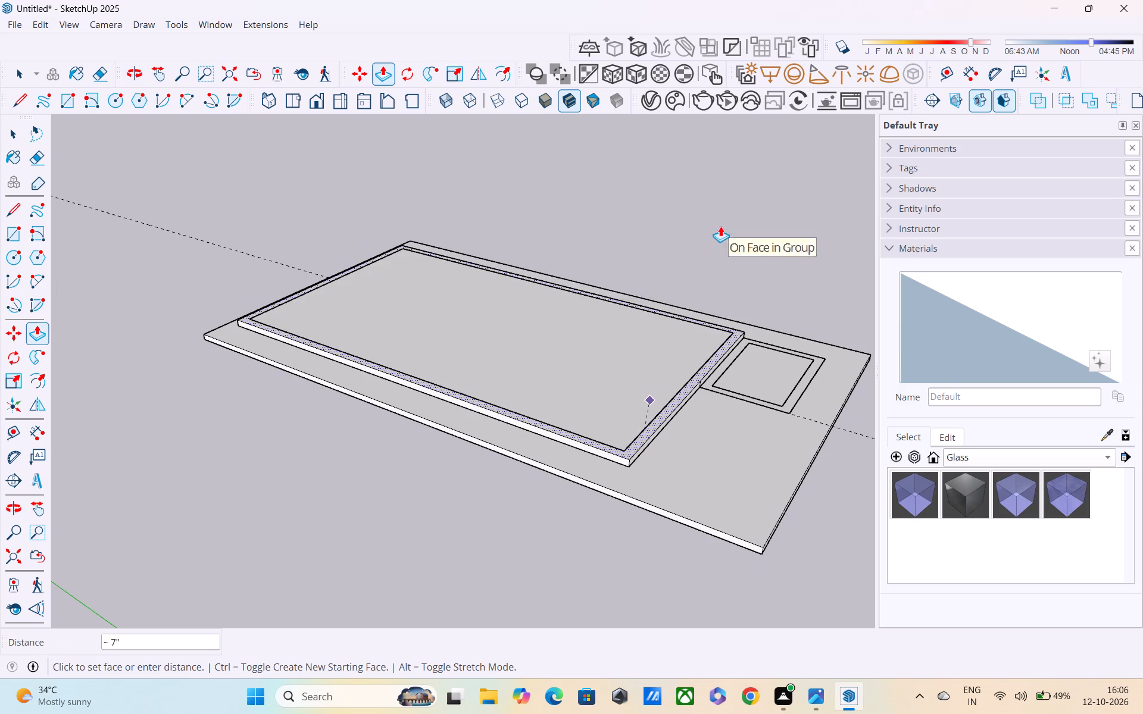
{"action": "middle_click_drag", "start_coordinate": [686, 230], "coordinate": [811, 347]}
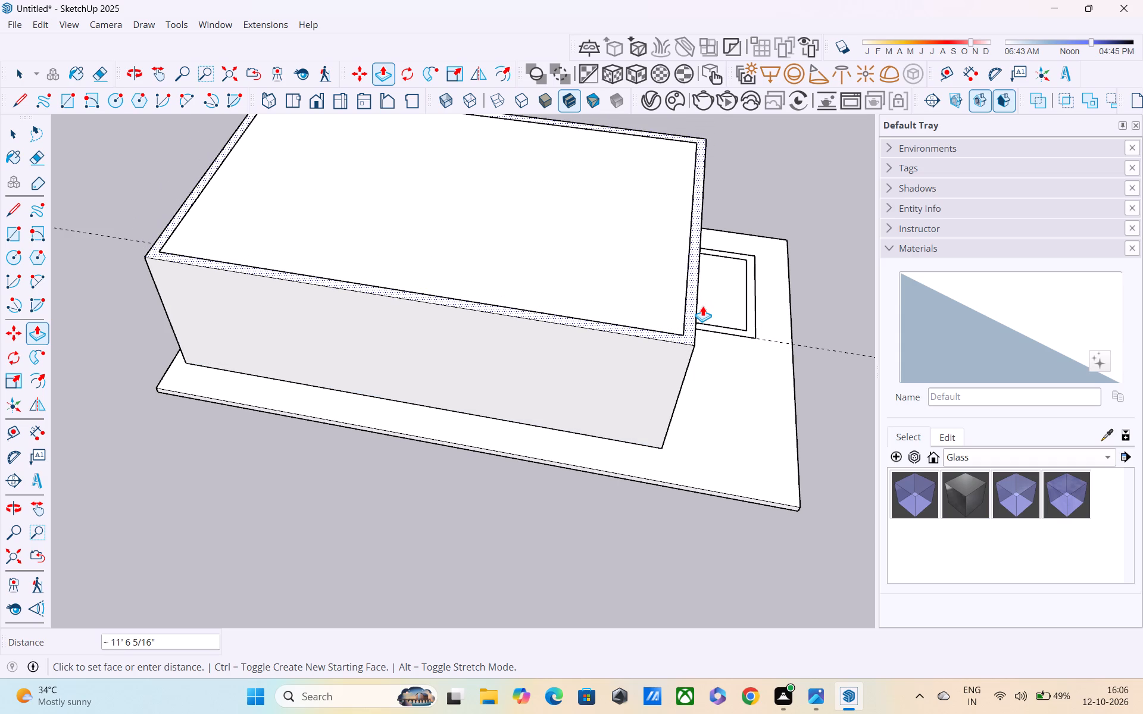
{"action": "type", "text": "10'"}
{"action": "key", "text": "Return"}
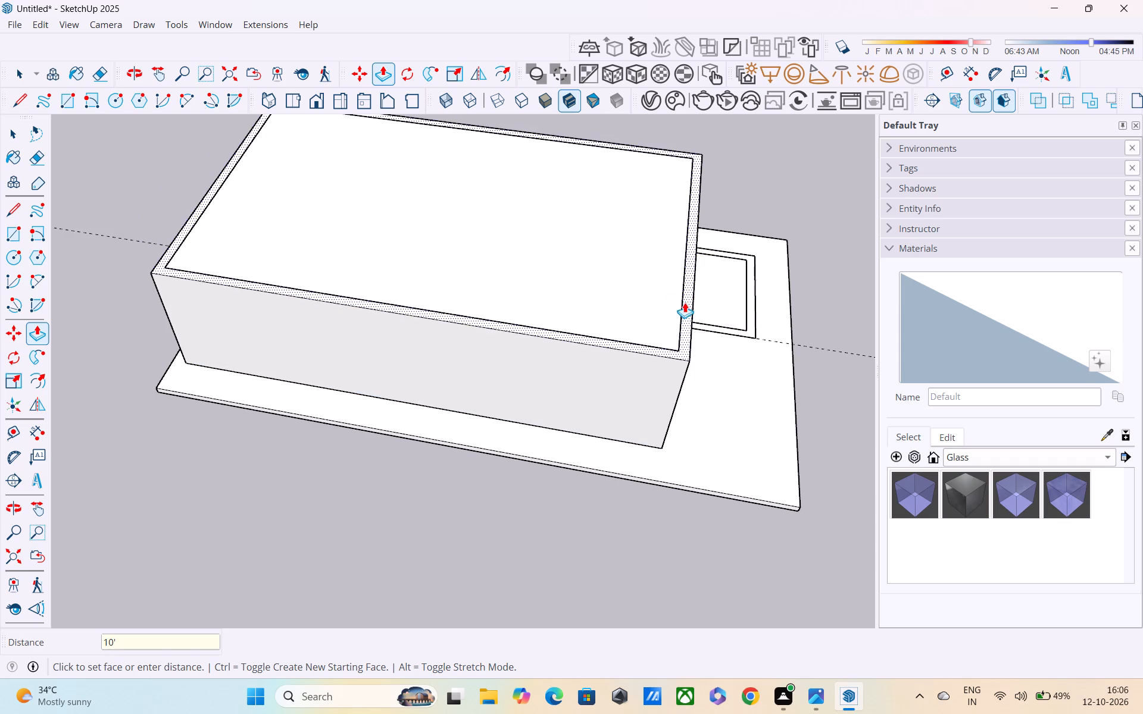
Examine the raised main walls from several sides and the front projection's double outline up close.
{"action": "middle_click_drag", "start_coordinate": [604, 308], "coordinate": [364, 312]}
{"action": "scroll", "coordinate": [402, 345], "scroll_direction": "down", "scroll_amount": 2}
{"action": "middle_click_drag", "start_coordinate": [510, 376], "coordinate": [482, 338]}
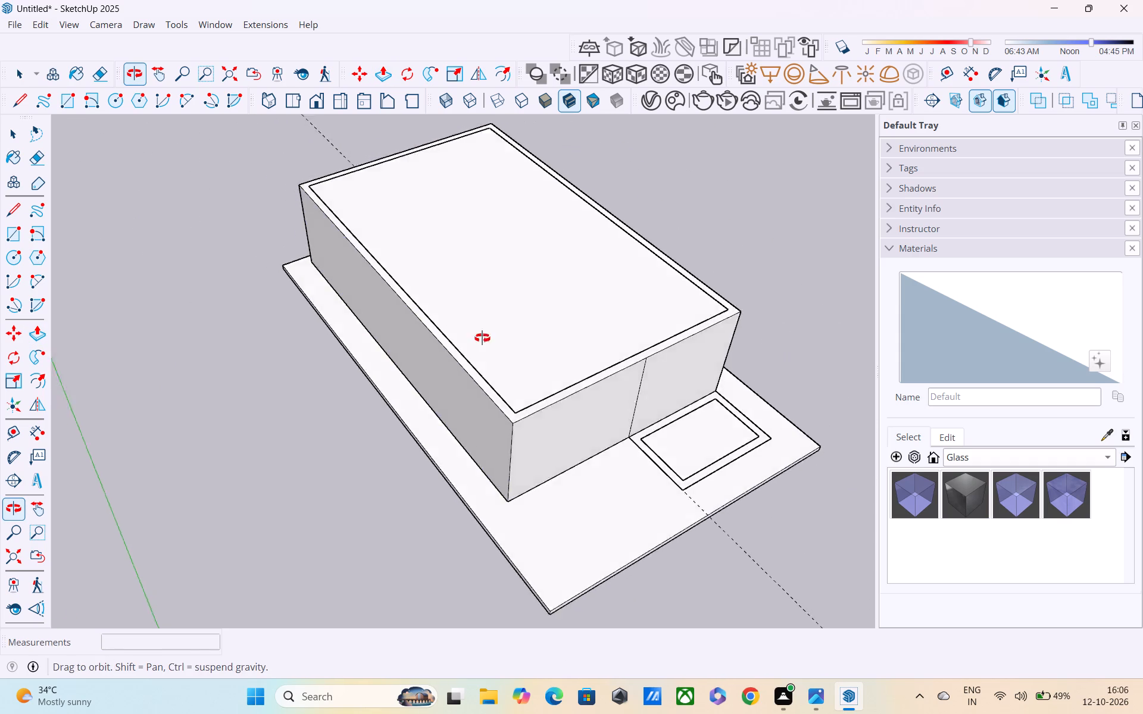
{"action": "middle_click_drag", "start_coordinate": [482, 338], "coordinate": [421, 271]}
{"action": "scroll", "coordinate": [427, 297], "scroll_direction": "down", "scroll_amount": 2}
{"action": "middle_click_drag", "start_coordinate": [479, 333], "coordinate": [468, 240]}
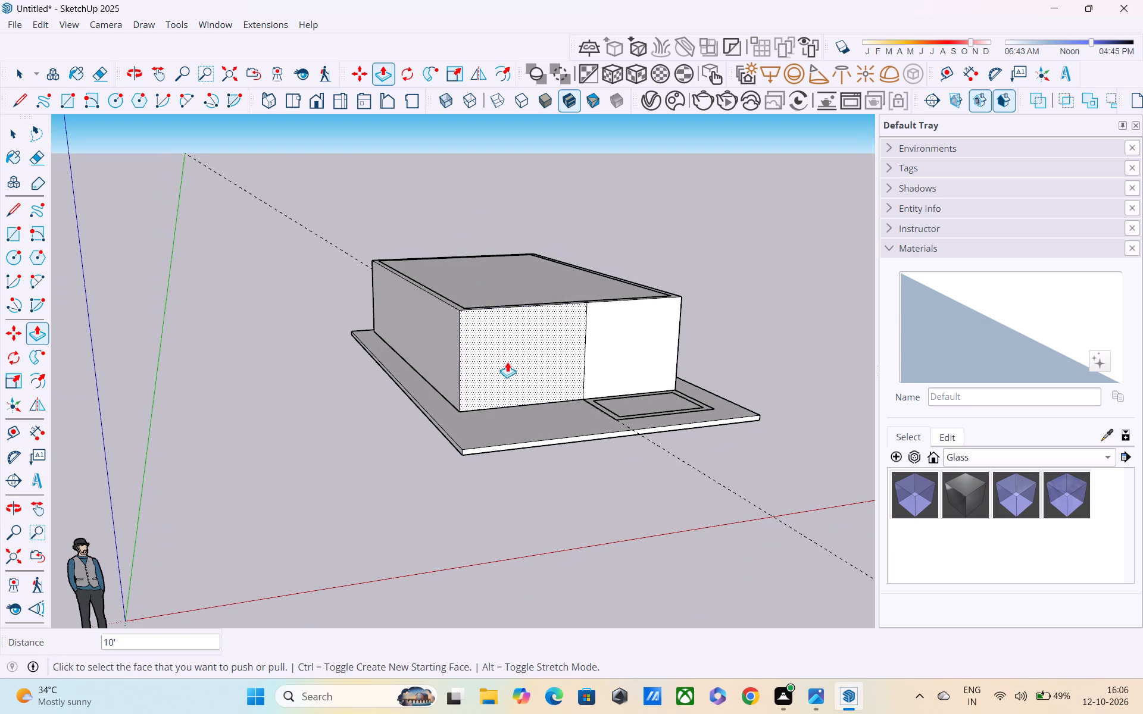
{"action": "key", "text": "Escape"}
{"action": "middle_click_drag", "start_coordinate": [641, 390], "coordinate": [508, 441]}
{"action": "scroll", "coordinate": [562, 452], "scroll_direction": "up", "scroll_amount": 2}
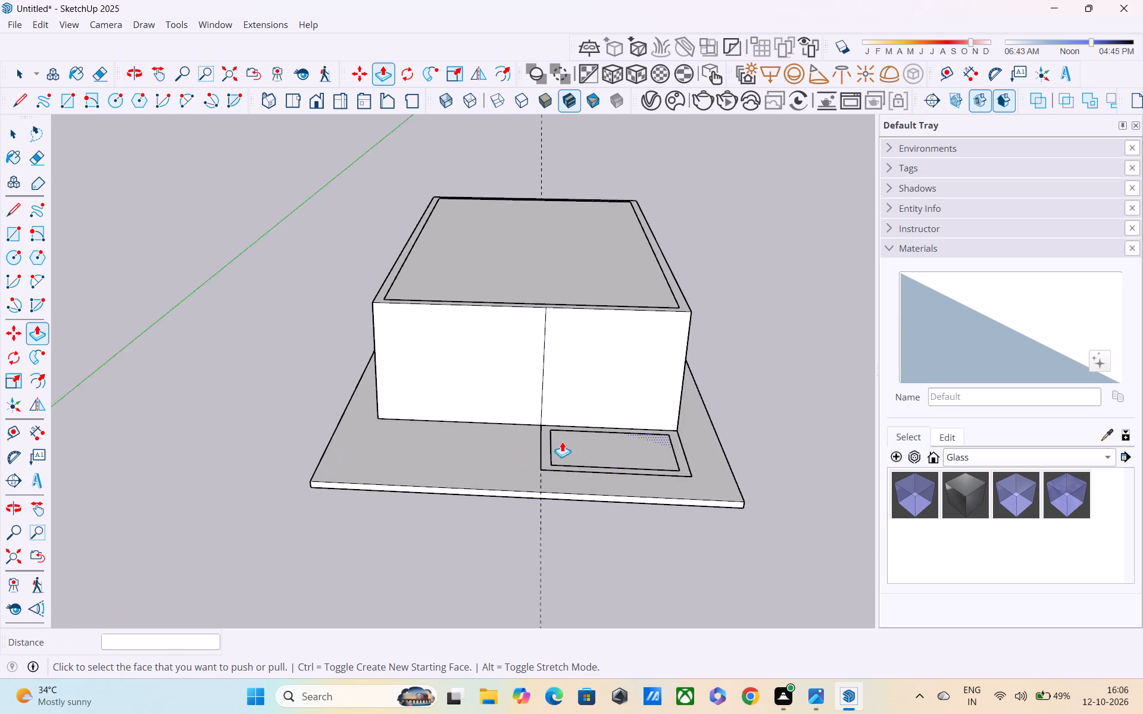
{"action": "scroll", "coordinate": [562, 441], "scroll_direction": "up", "scroll_amount": 5}
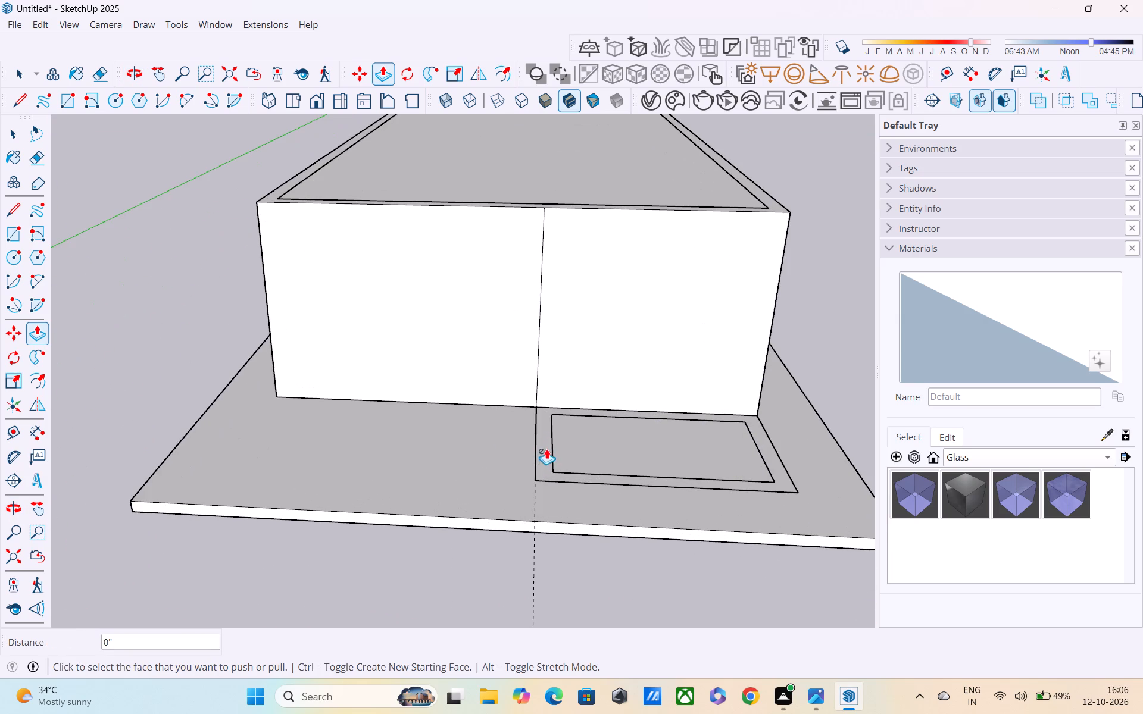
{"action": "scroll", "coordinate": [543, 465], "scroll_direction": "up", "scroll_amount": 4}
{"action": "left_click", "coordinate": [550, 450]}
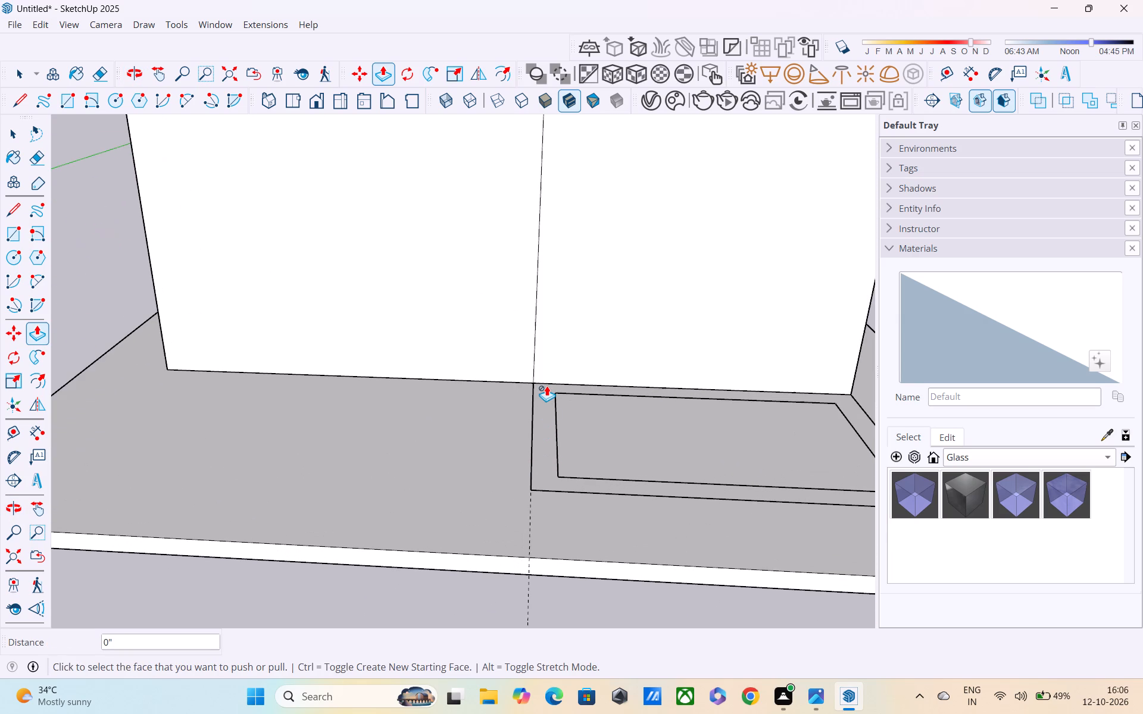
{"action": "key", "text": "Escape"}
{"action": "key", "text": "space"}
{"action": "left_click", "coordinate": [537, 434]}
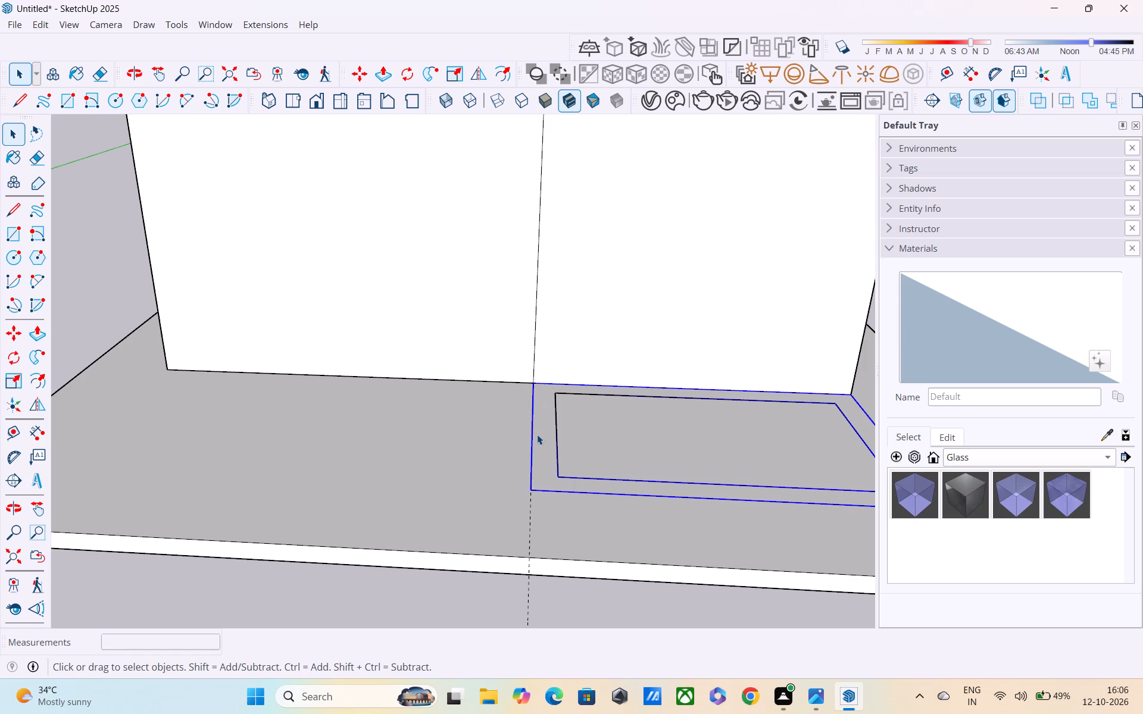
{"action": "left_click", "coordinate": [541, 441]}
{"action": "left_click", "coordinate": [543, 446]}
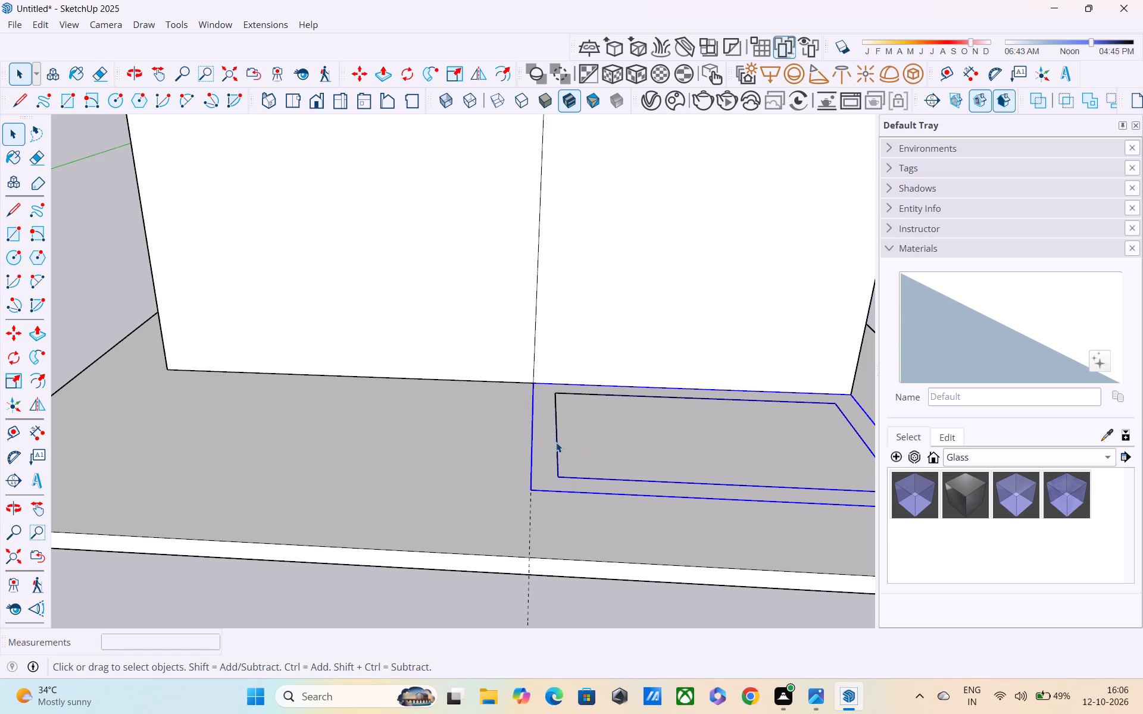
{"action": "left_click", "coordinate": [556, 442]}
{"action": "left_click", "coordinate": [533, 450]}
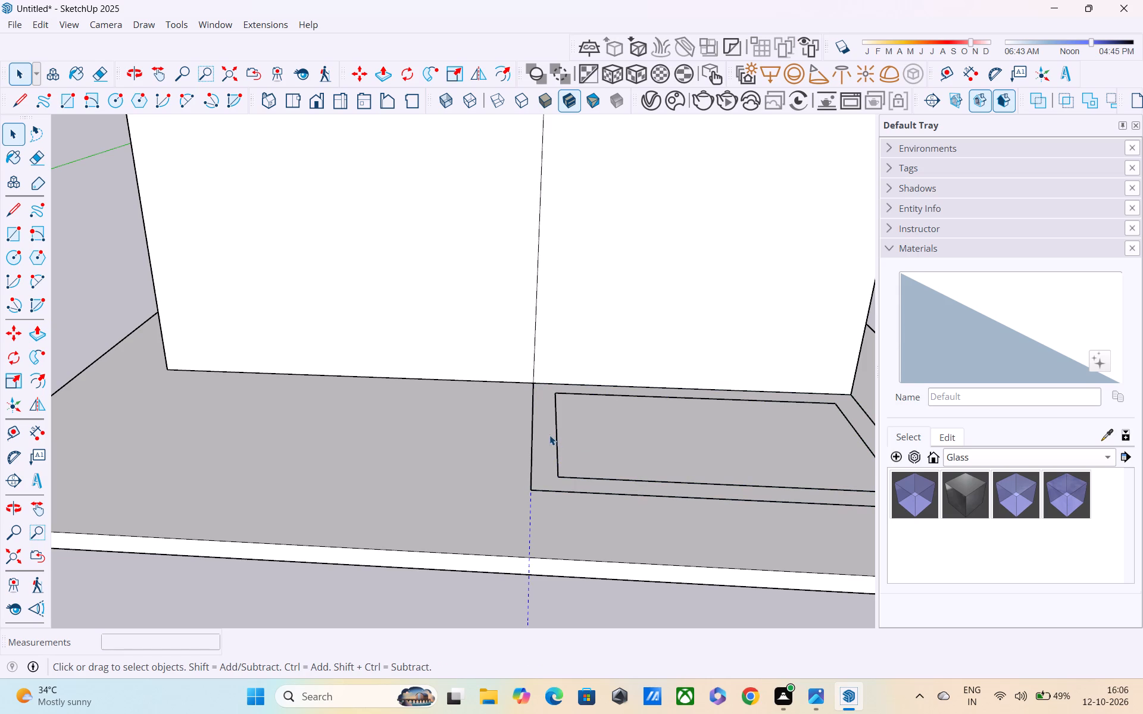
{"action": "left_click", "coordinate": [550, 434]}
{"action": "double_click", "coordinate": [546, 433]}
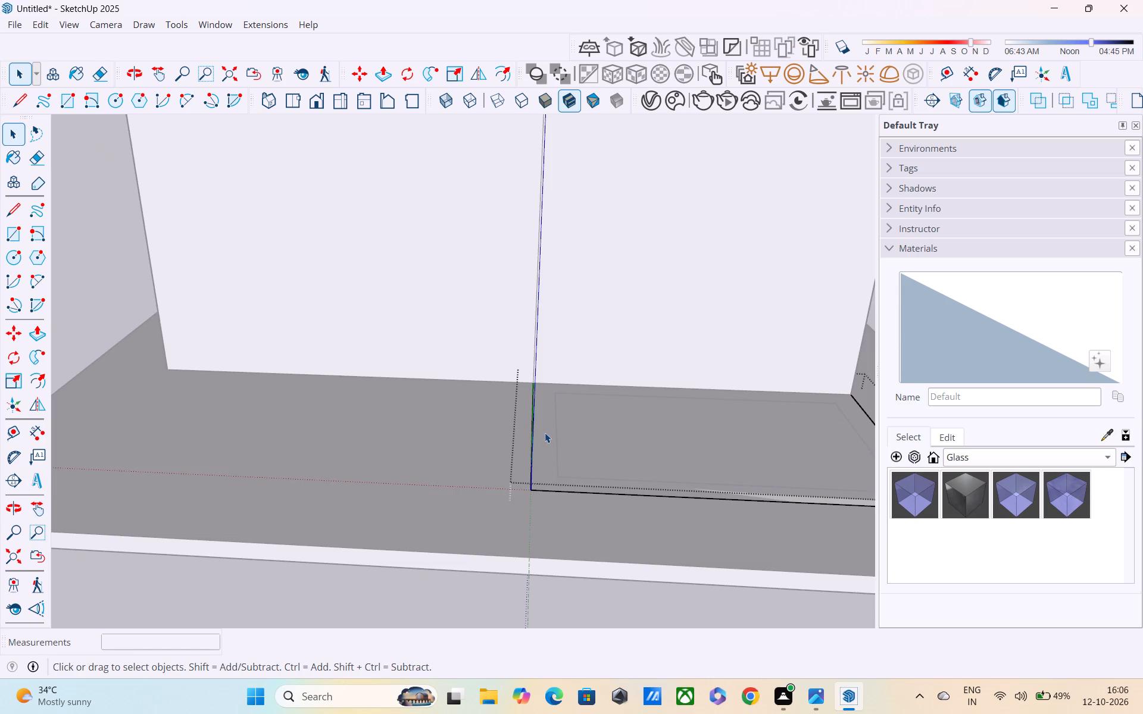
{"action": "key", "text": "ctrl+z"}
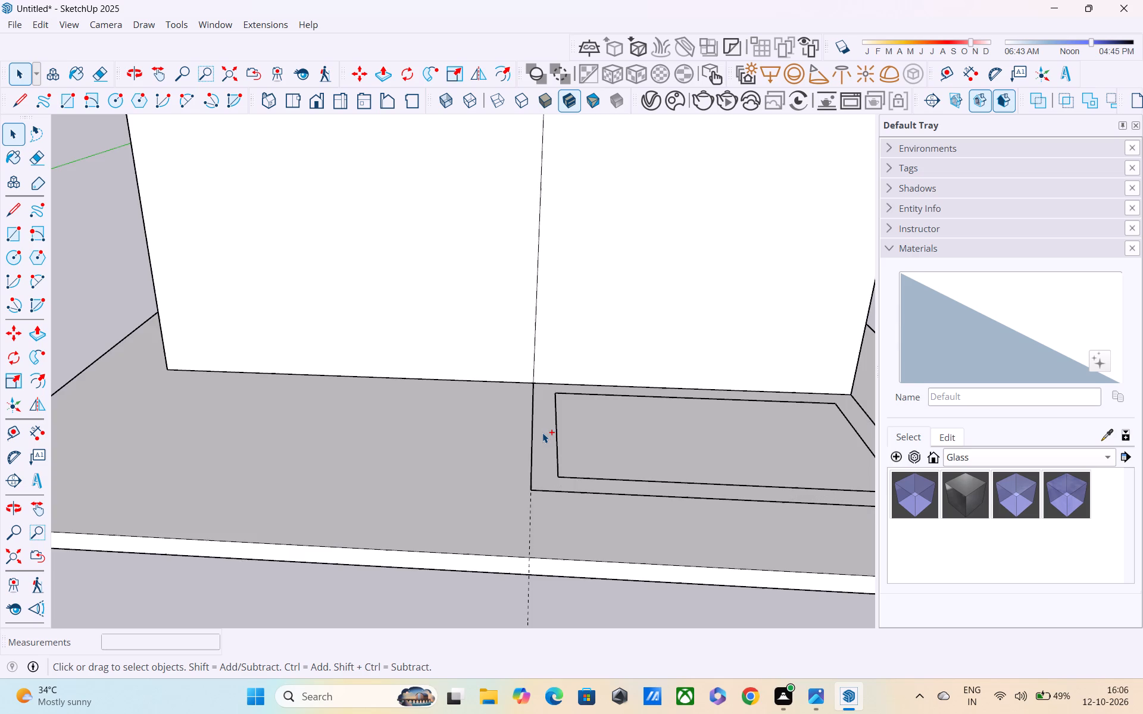
Open the front projection's wall group and Push/Pull the band between its inner and outer outlines up 30'.
{"action": "double_click", "coordinate": [542, 433]}
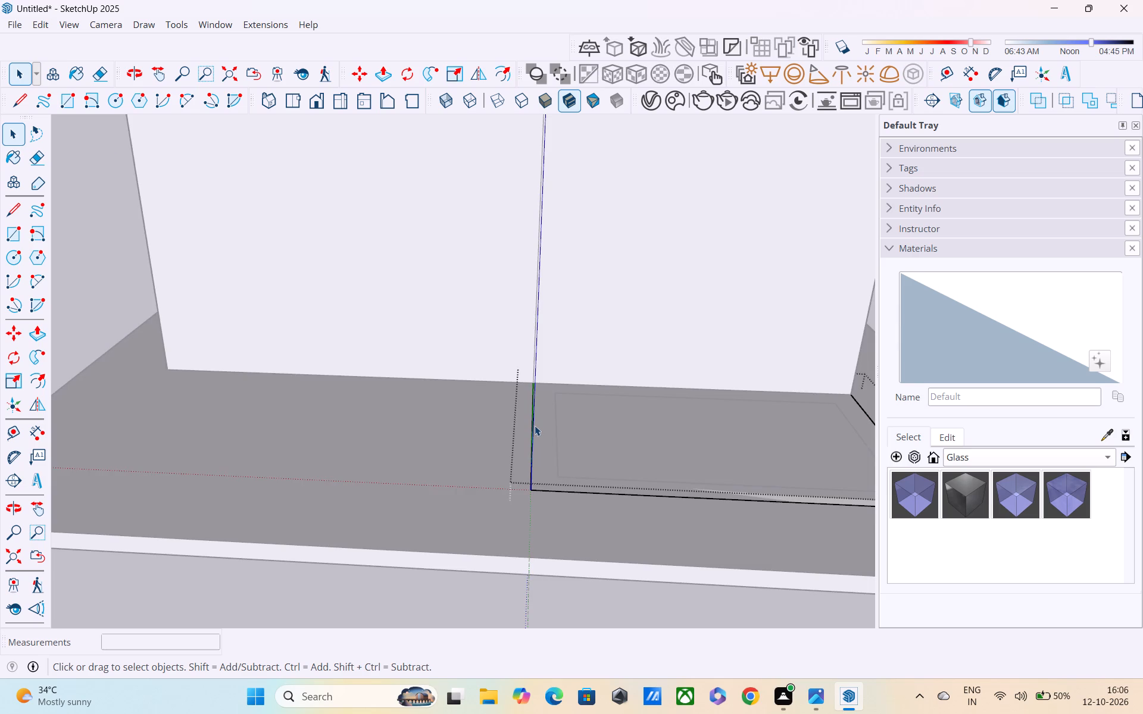
{"action": "key", "text": "p"}
{"action": "middle_click_drag", "start_coordinate": [535, 425], "coordinate": [542, 522]}
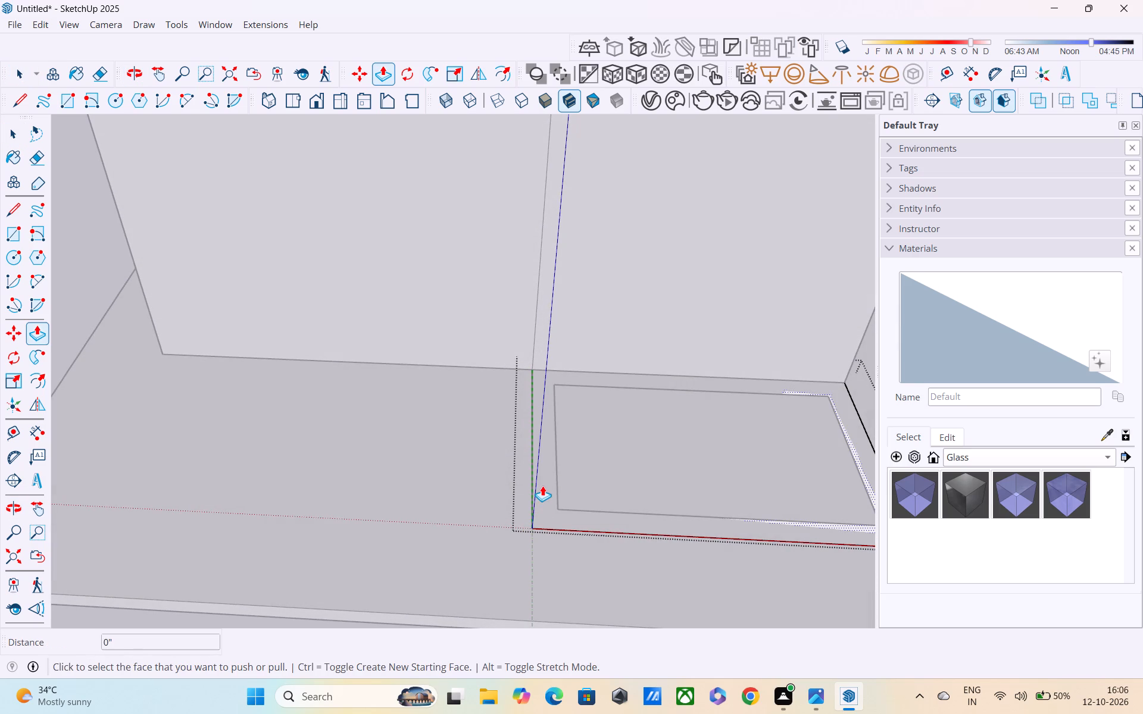
{"action": "left_click", "coordinate": [549, 473]}
{"action": "middle_click_drag", "start_coordinate": [553, 374], "coordinate": [576, 299]}
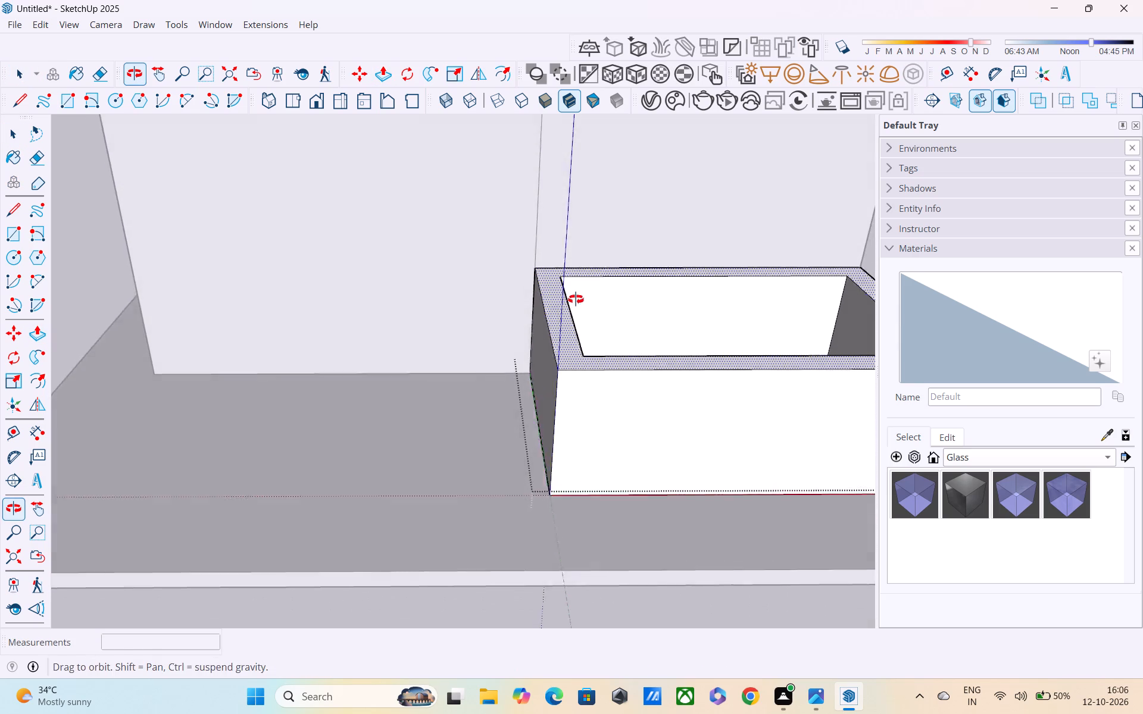
{"action": "middle_click_drag", "start_coordinate": [576, 299], "coordinate": [576, 292]}
{"action": "scroll", "coordinate": [576, 292], "scroll_direction": "down", "scroll_amount": 4}
{"action": "middle_click_drag", "start_coordinate": [589, 224], "coordinate": [563, 140]}
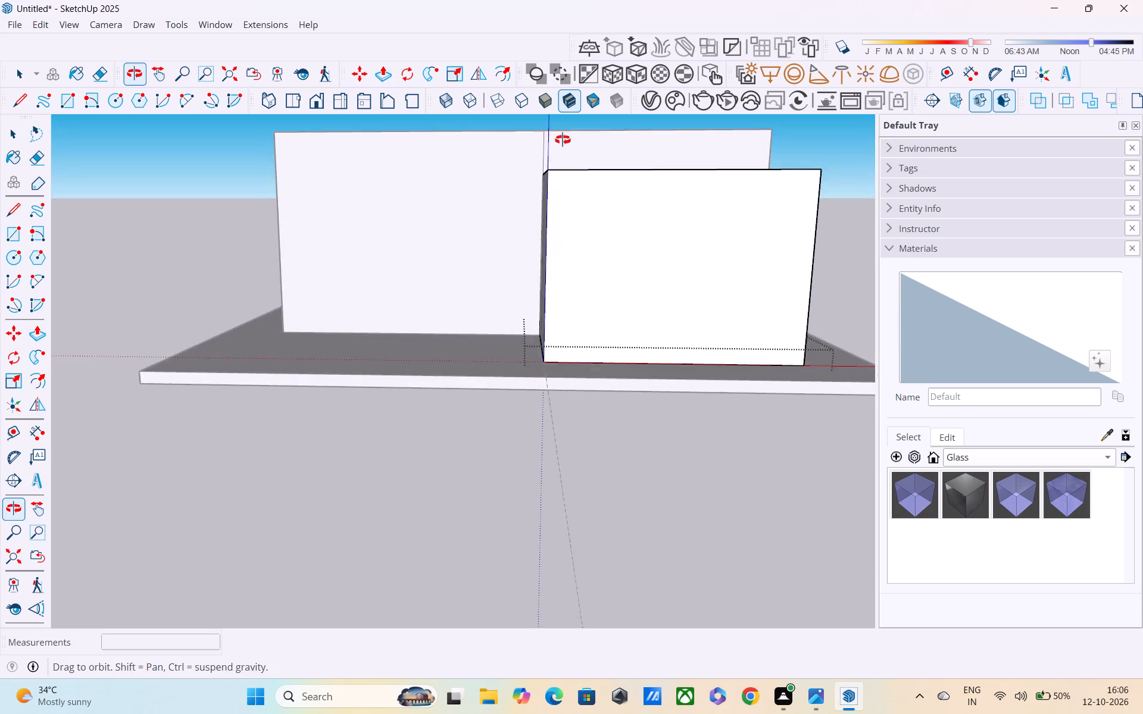
{"action": "middle_click_drag", "start_coordinate": [563, 140], "coordinate": [561, 133]}
{"action": "middle_click_drag", "start_coordinate": [576, 126], "coordinate": [585, 206]}
{"action": "scroll", "coordinate": [585, 206], "scroll_direction": "up", "scroll_amount": 1}
{"action": "scroll", "coordinate": [585, 206], "scroll_direction": "down", "scroll_amount": 4}
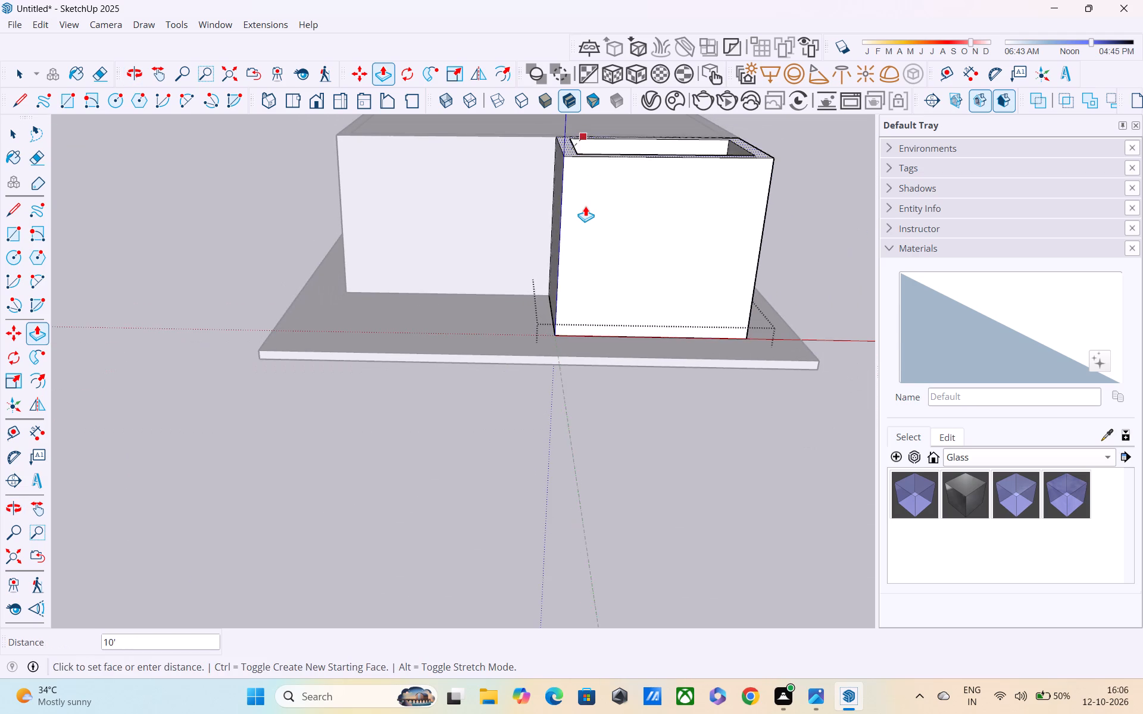
{"action": "scroll", "coordinate": [600, 157], "scroll_direction": "down", "scroll_amount": 1}
{"action": "middle_click_drag", "start_coordinate": [600, 157], "coordinate": [599, 138]}
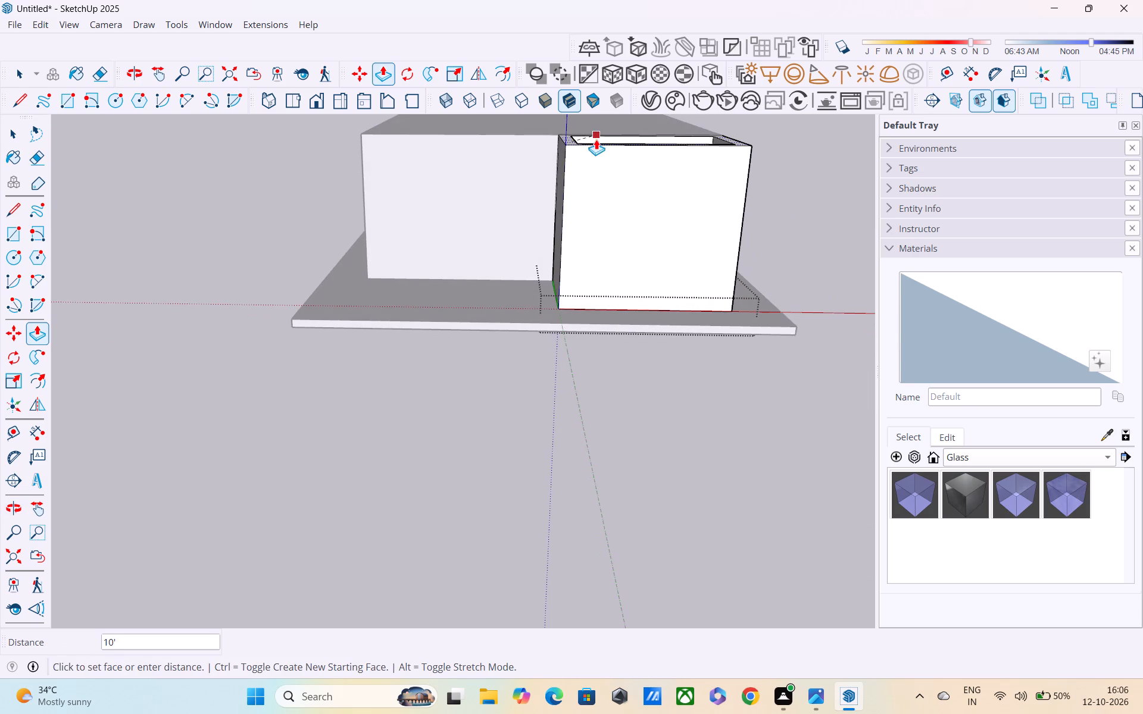
{"action": "middle_click_drag", "start_coordinate": [596, 143], "coordinate": [599, 383], "text": "shift"}
{"action": "middle_click_drag", "start_coordinate": [597, 217], "coordinate": [589, 152]}
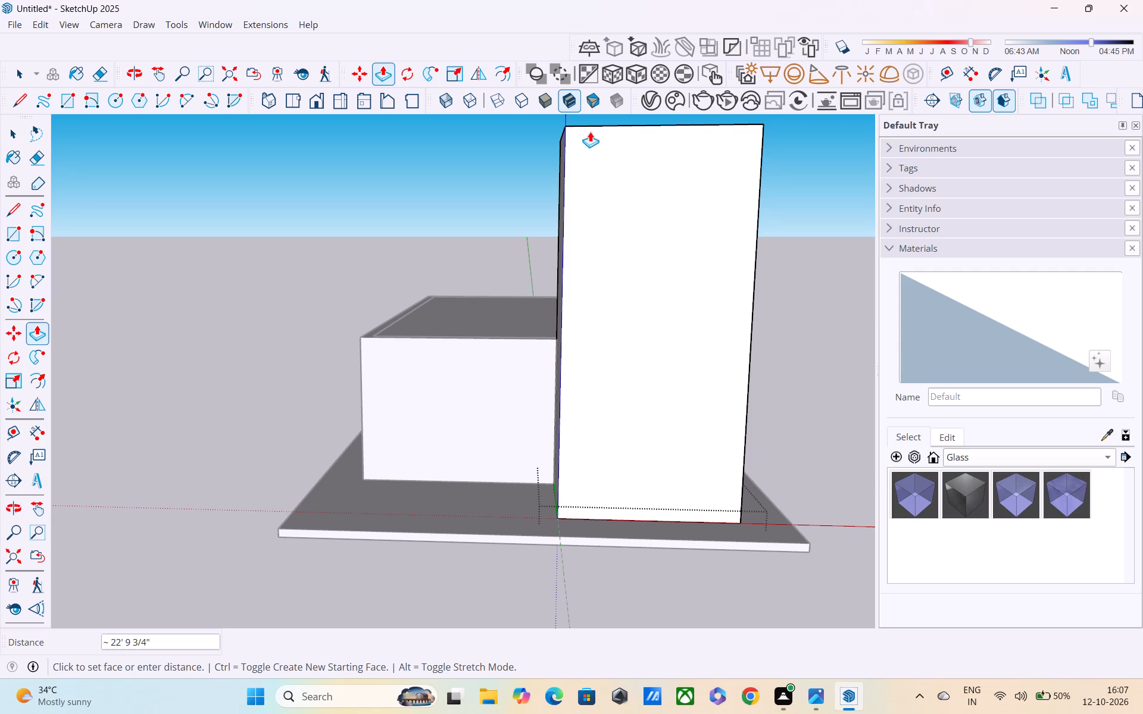
{"action": "type", "text": "30'"}
{"action": "key", "text": "Return"}
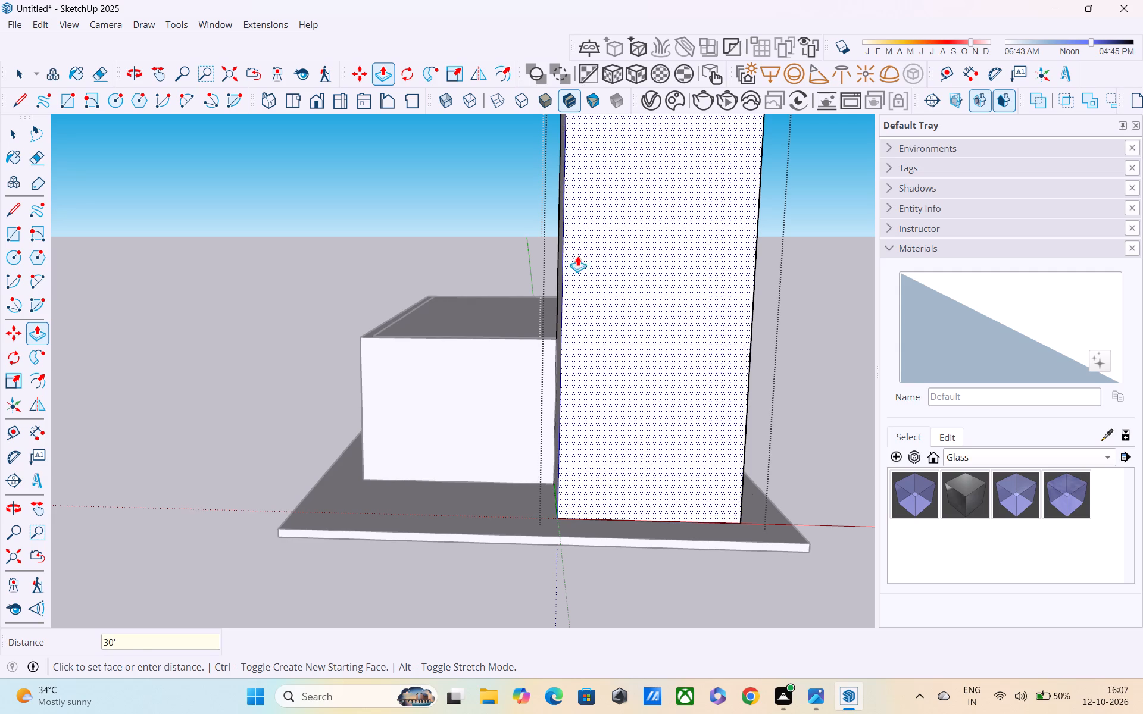
Examine the raised front projection and the main walls from several sides, and close the projection group.
{"action": "scroll", "coordinate": [577, 256], "scroll_direction": "down", "scroll_amount": 2}
{"action": "scroll", "coordinate": [594, 312], "scroll_direction": "down", "scroll_amount": 6}
{"action": "middle_click_drag", "start_coordinate": [605, 298], "coordinate": [613, 346]}
{"action": "middle_click_drag", "start_coordinate": [568, 325], "coordinate": [724, 300]}
{"action": "middle_click_drag", "start_coordinate": [578, 301], "coordinate": [896, 450]}
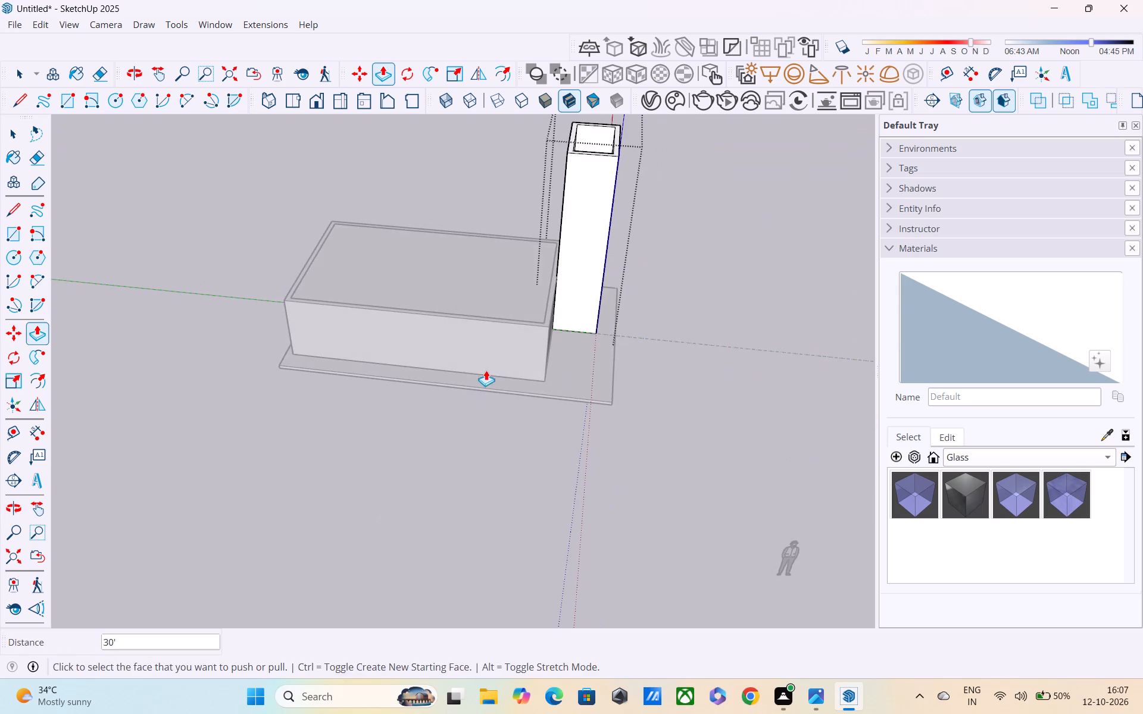
{"action": "middle_click_drag", "start_coordinate": [480, 365], "coordinate": [696, 320]}
{"action": "scroll", "coordinate": [496, 314], "scroll_direction": "up", "scroll_amount": 2}
{"action": "key", "text": "Escape"}
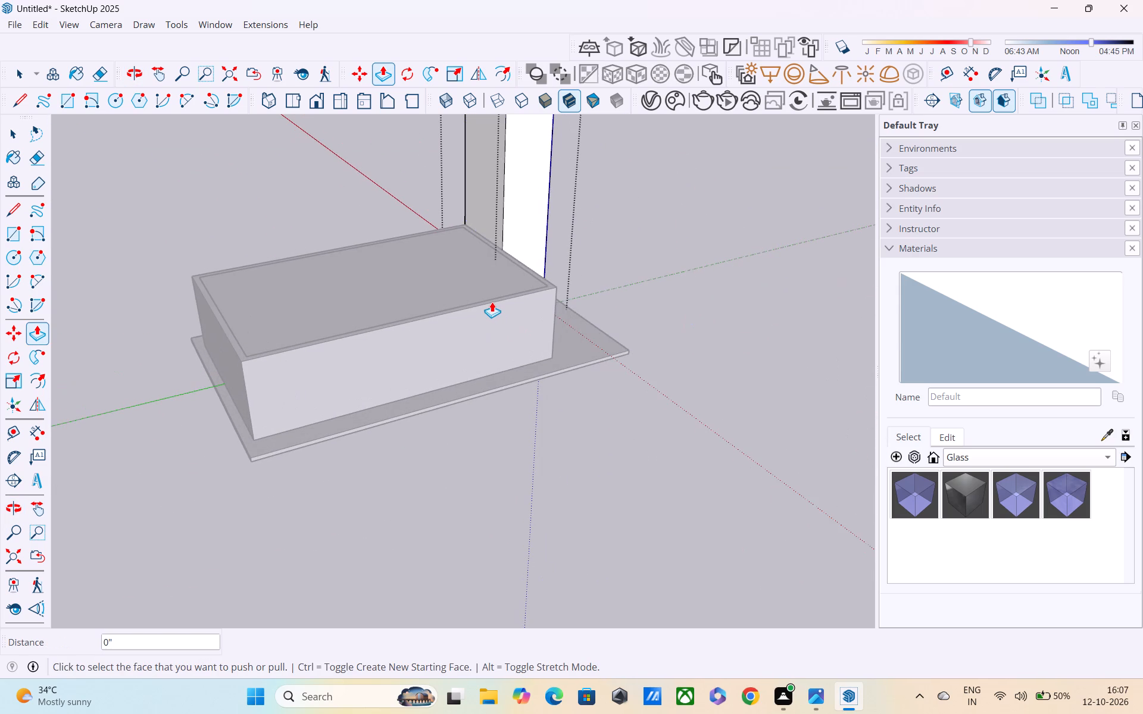
{"action": "left_click", "coordinate": [630, 303]}
{"action": "key", "text": "space"}
{"action": "key", "text": "space"}
{"action": "key", "text": "space"}
{"action": "left_click", "coordinate": [632, 295]}
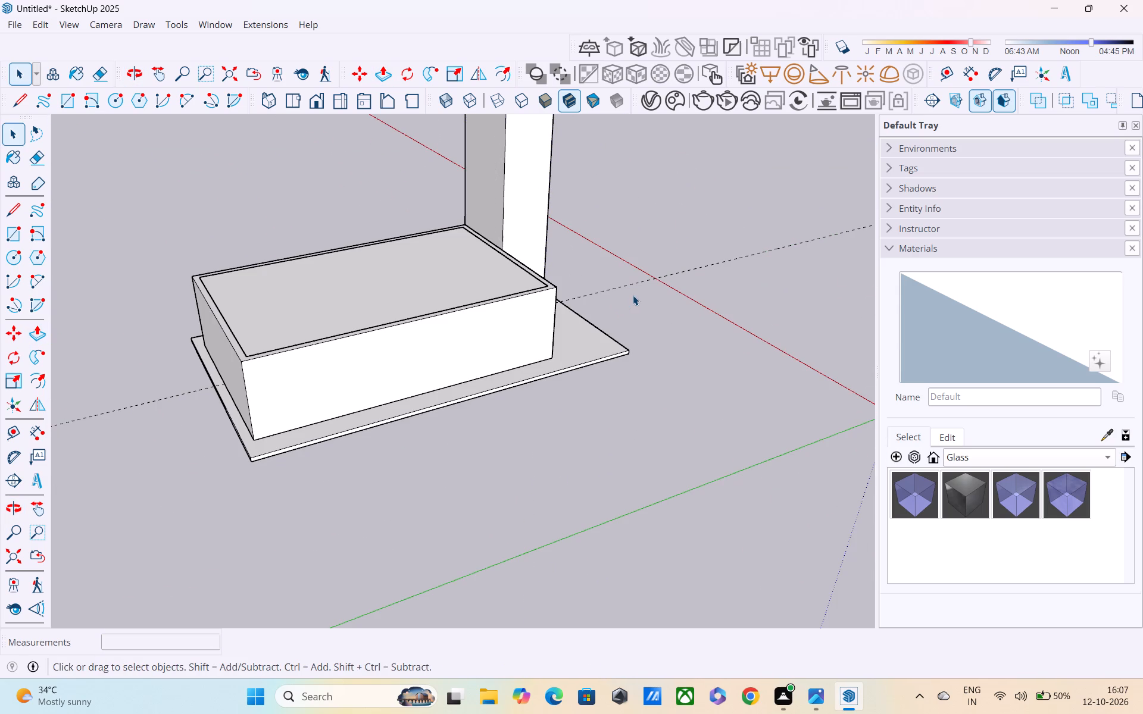
{"action": "left_click", "coordinate": [633, 295]}
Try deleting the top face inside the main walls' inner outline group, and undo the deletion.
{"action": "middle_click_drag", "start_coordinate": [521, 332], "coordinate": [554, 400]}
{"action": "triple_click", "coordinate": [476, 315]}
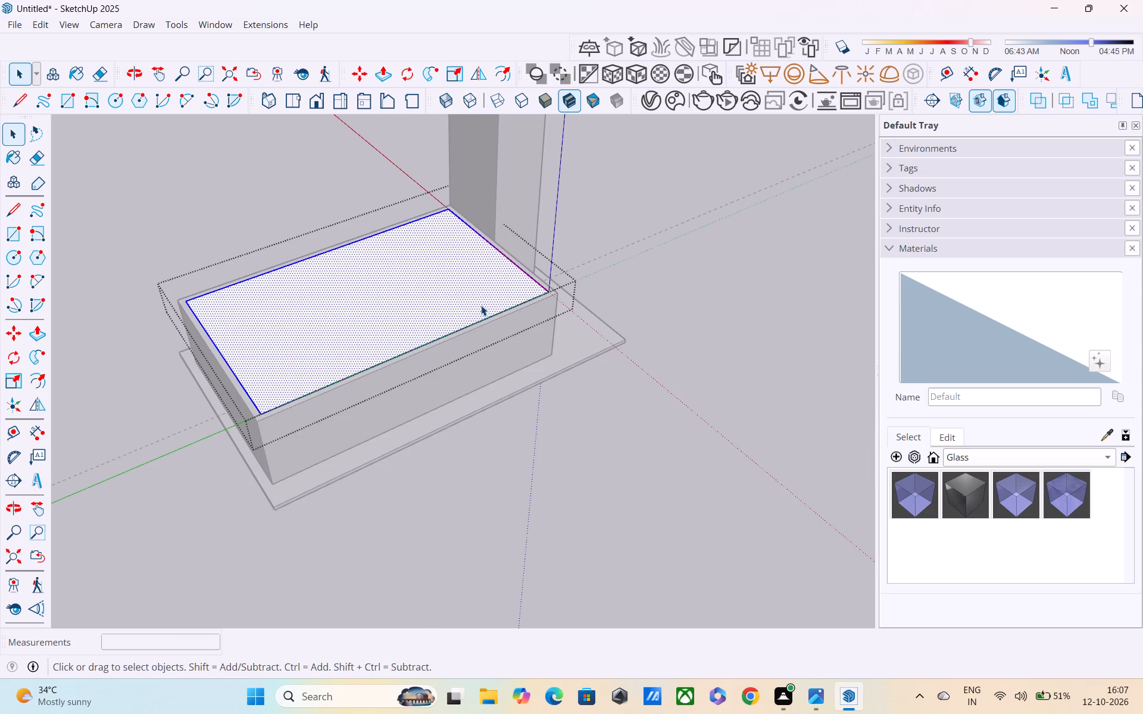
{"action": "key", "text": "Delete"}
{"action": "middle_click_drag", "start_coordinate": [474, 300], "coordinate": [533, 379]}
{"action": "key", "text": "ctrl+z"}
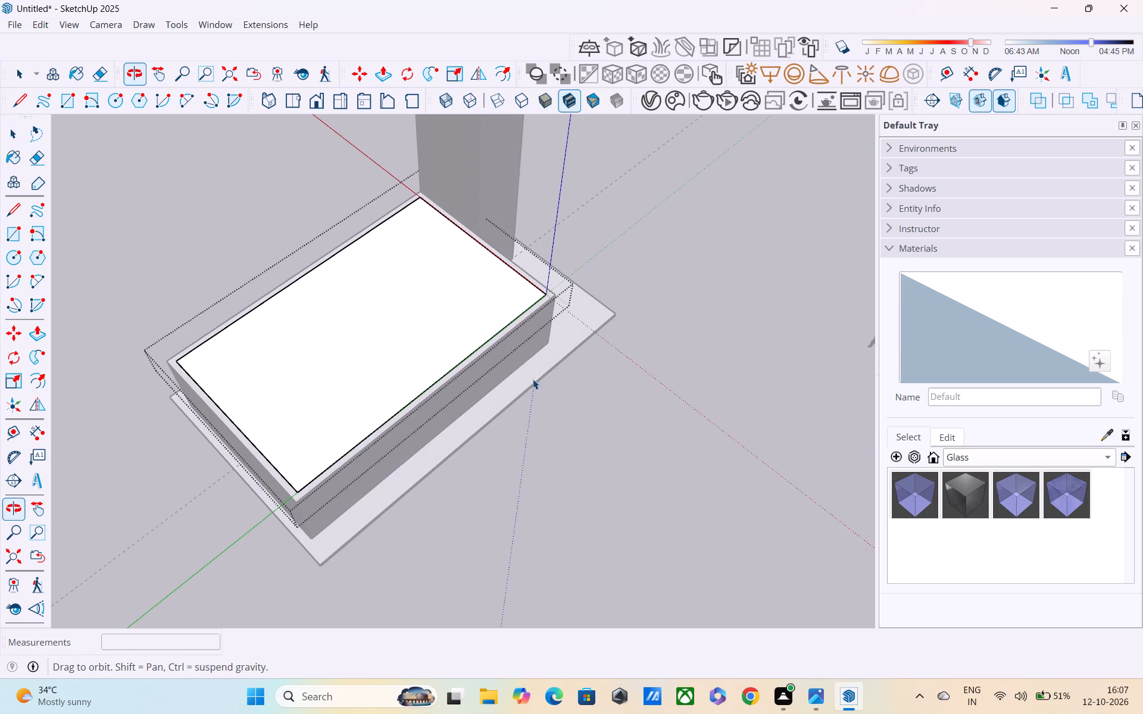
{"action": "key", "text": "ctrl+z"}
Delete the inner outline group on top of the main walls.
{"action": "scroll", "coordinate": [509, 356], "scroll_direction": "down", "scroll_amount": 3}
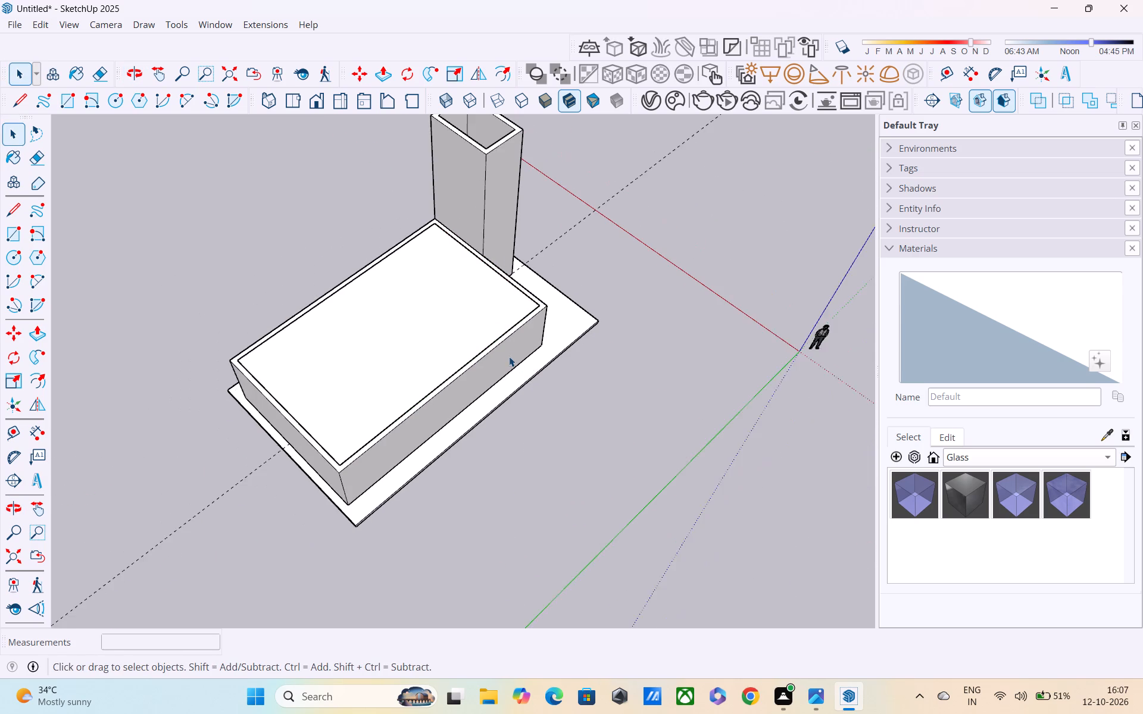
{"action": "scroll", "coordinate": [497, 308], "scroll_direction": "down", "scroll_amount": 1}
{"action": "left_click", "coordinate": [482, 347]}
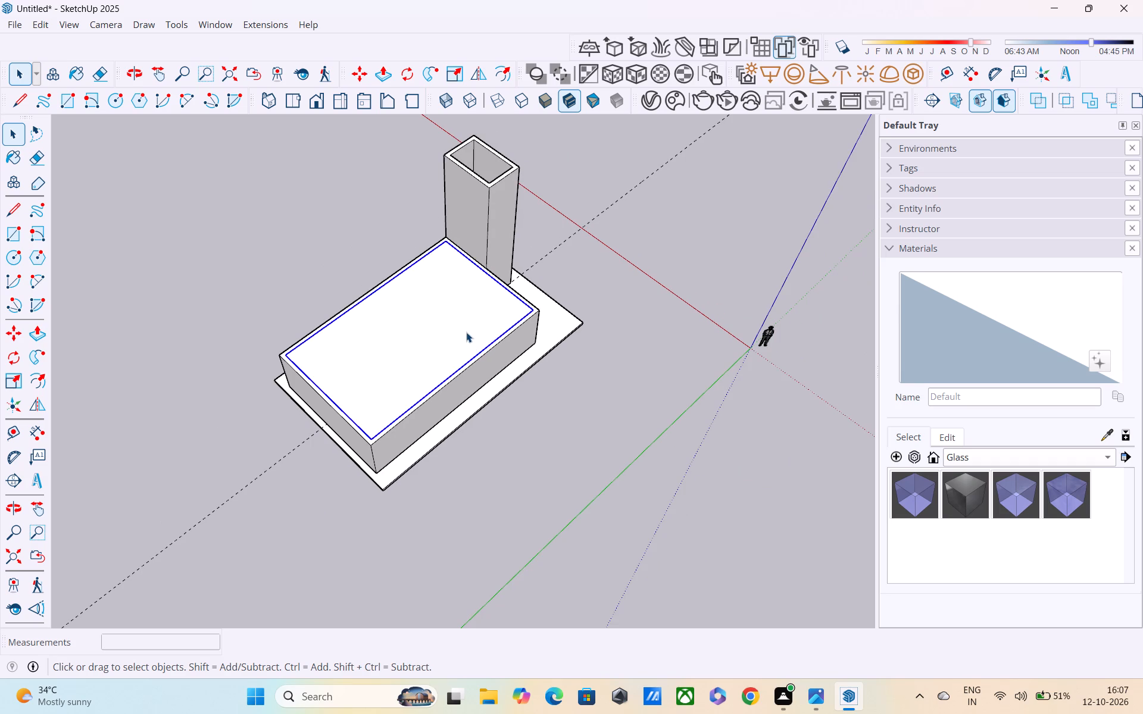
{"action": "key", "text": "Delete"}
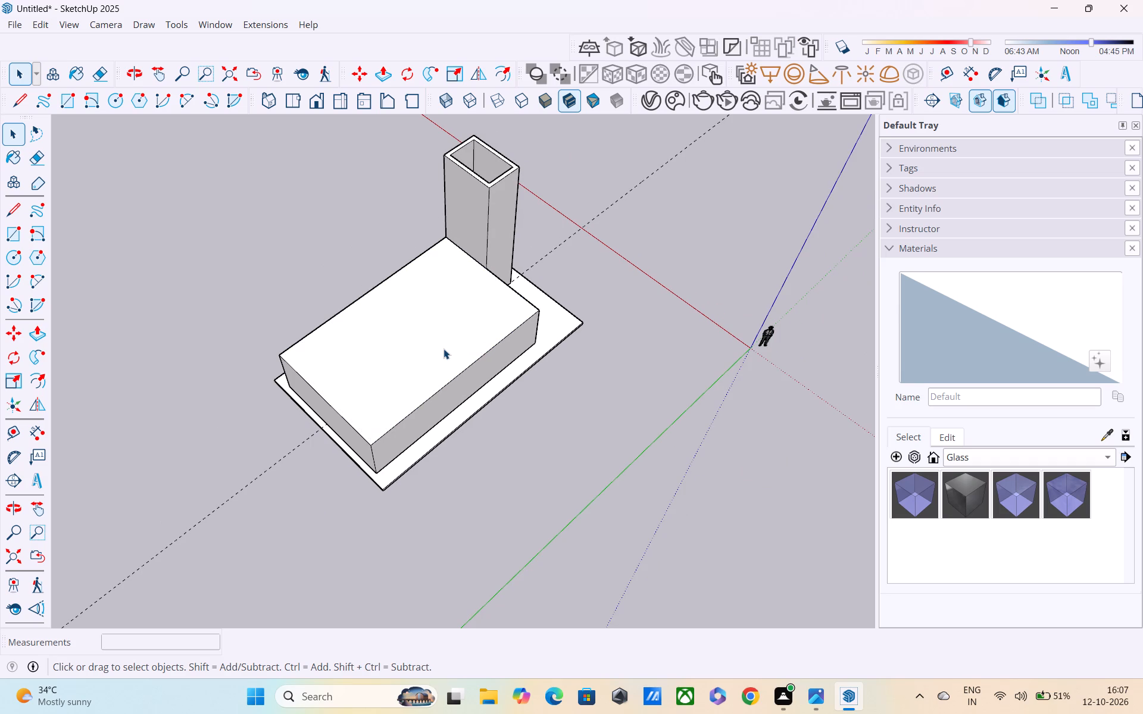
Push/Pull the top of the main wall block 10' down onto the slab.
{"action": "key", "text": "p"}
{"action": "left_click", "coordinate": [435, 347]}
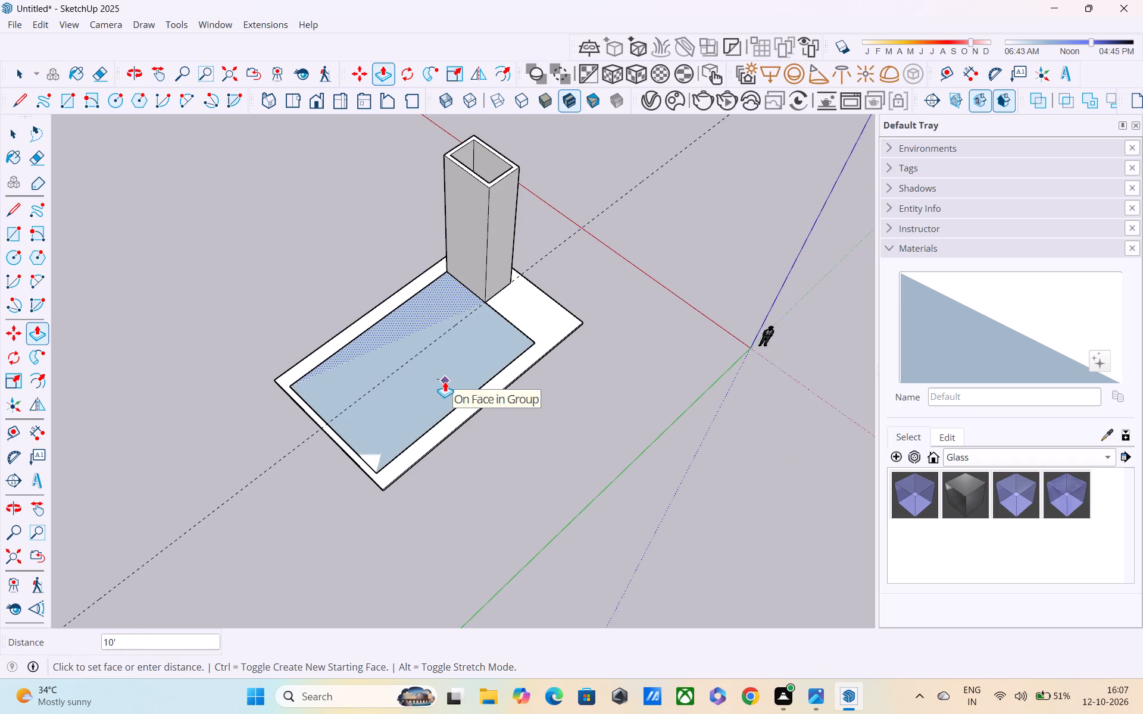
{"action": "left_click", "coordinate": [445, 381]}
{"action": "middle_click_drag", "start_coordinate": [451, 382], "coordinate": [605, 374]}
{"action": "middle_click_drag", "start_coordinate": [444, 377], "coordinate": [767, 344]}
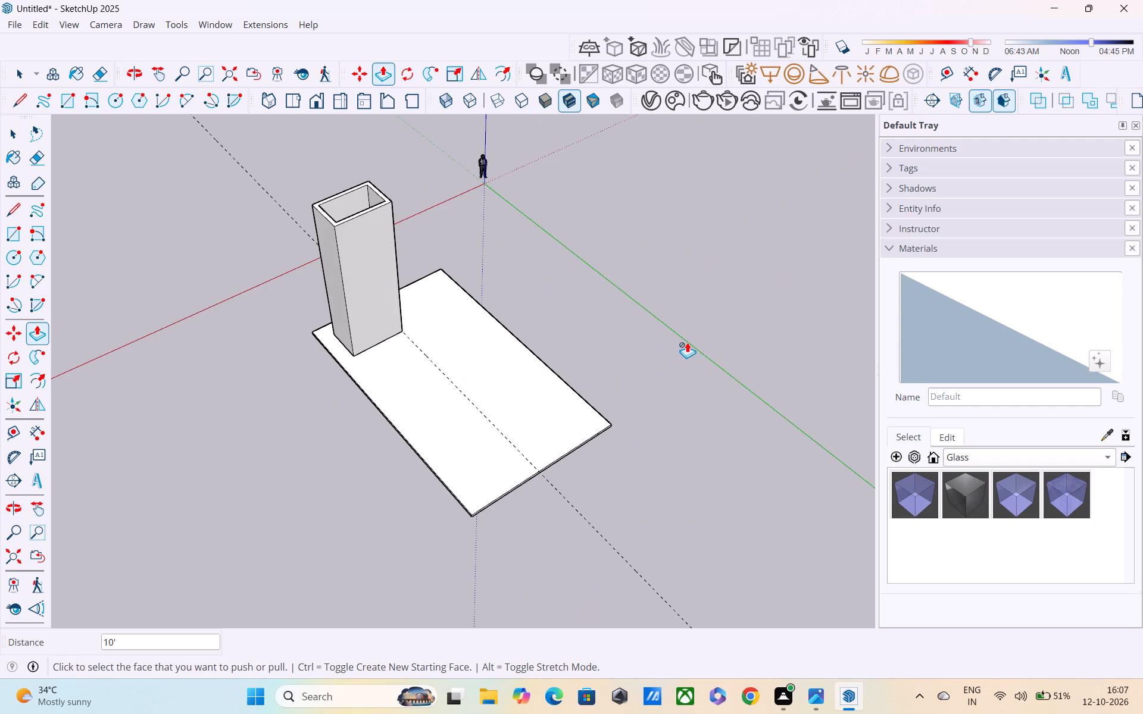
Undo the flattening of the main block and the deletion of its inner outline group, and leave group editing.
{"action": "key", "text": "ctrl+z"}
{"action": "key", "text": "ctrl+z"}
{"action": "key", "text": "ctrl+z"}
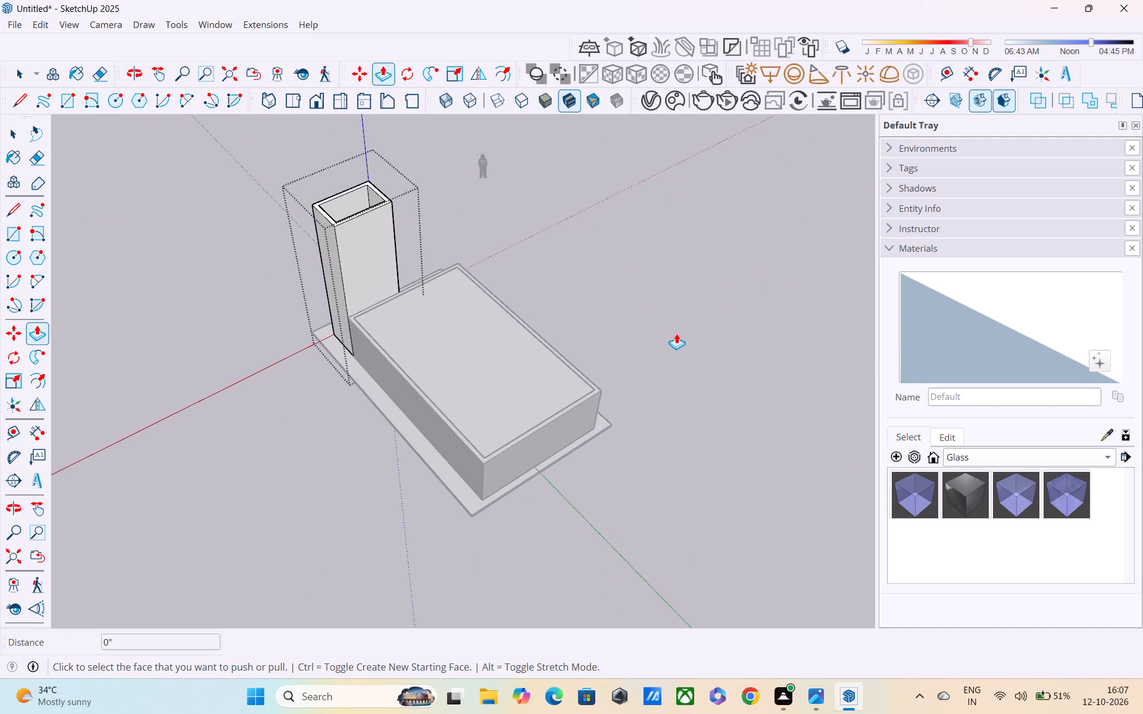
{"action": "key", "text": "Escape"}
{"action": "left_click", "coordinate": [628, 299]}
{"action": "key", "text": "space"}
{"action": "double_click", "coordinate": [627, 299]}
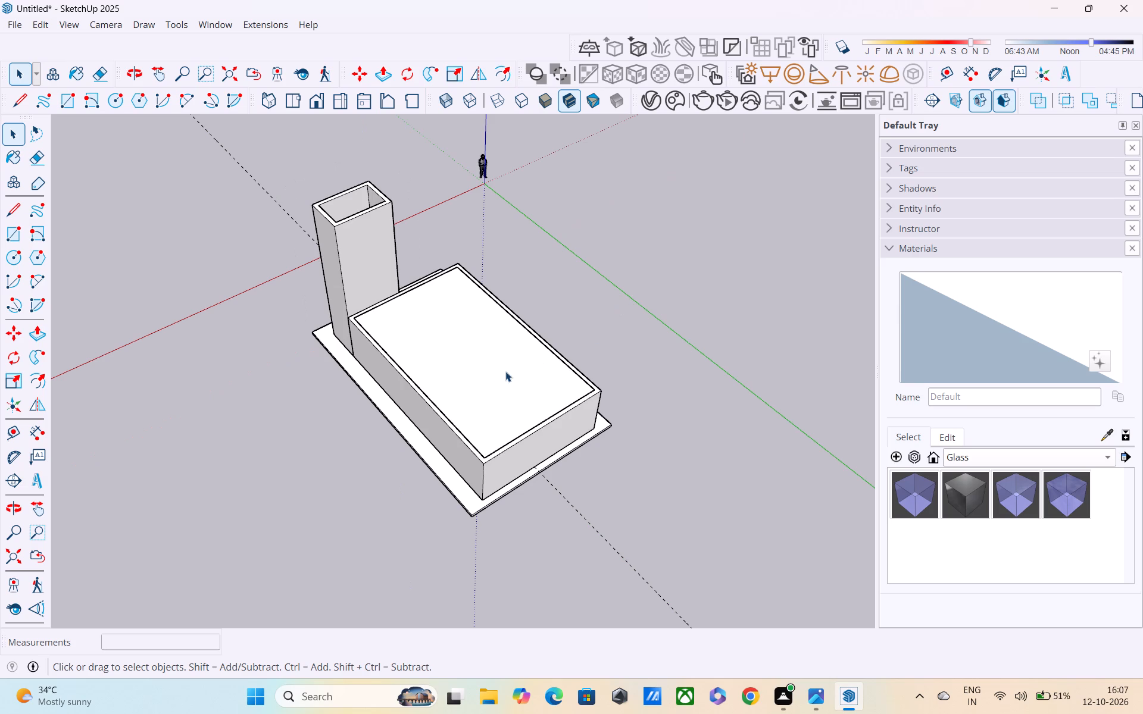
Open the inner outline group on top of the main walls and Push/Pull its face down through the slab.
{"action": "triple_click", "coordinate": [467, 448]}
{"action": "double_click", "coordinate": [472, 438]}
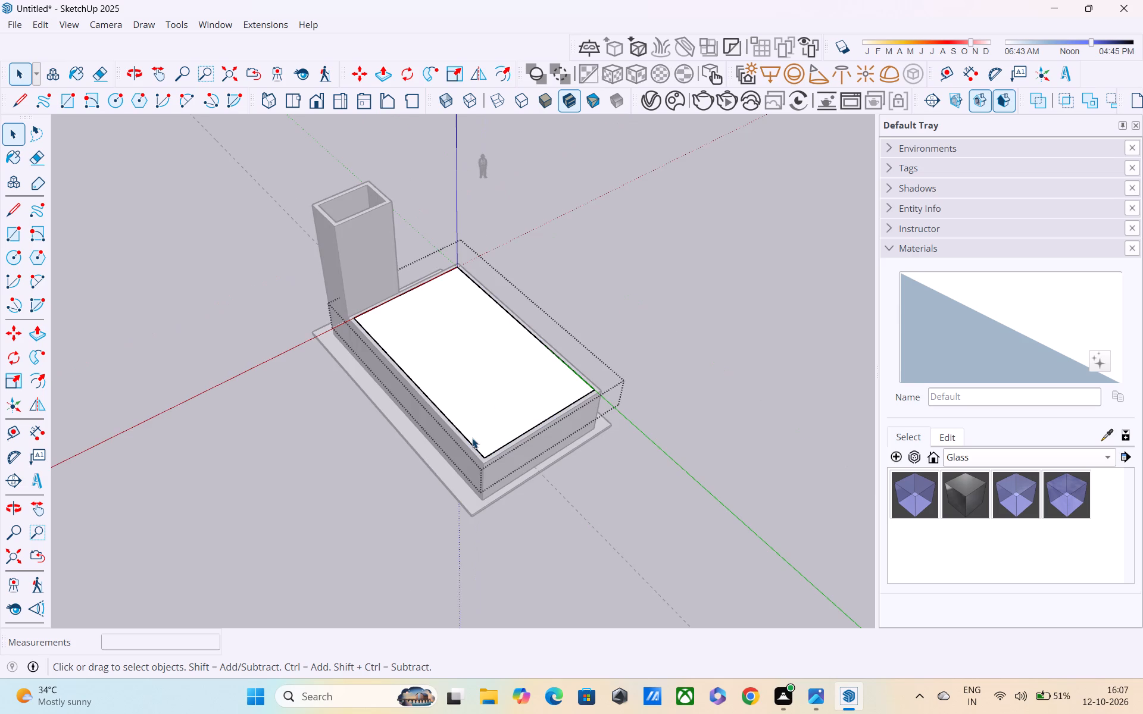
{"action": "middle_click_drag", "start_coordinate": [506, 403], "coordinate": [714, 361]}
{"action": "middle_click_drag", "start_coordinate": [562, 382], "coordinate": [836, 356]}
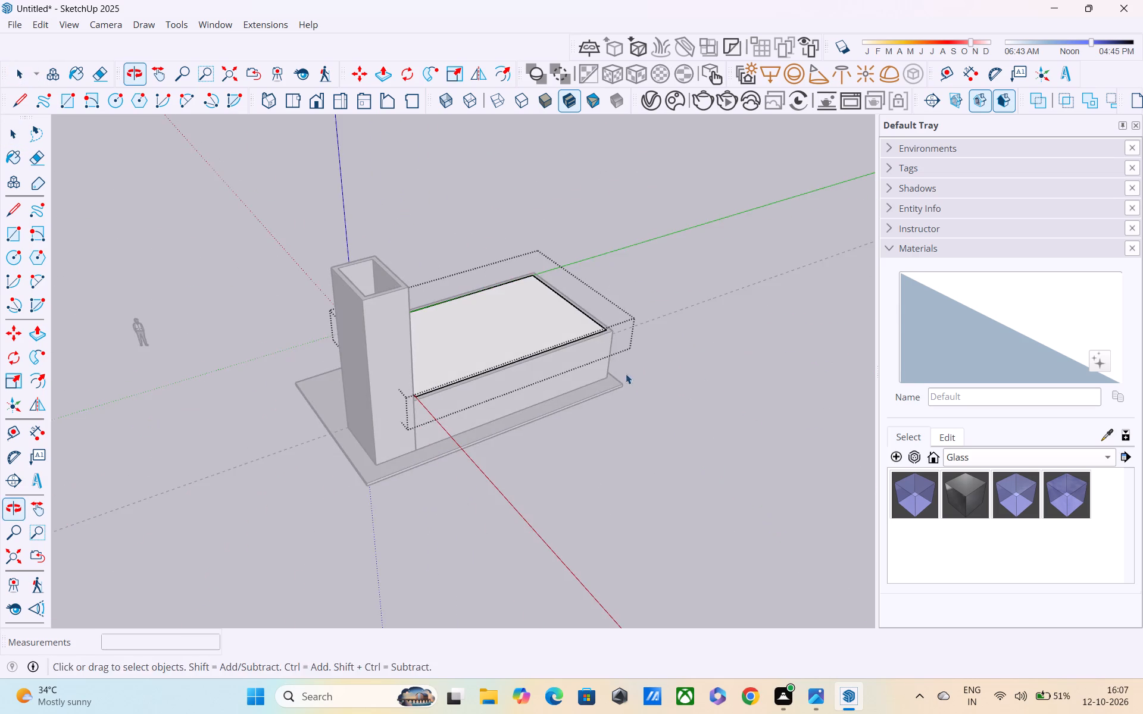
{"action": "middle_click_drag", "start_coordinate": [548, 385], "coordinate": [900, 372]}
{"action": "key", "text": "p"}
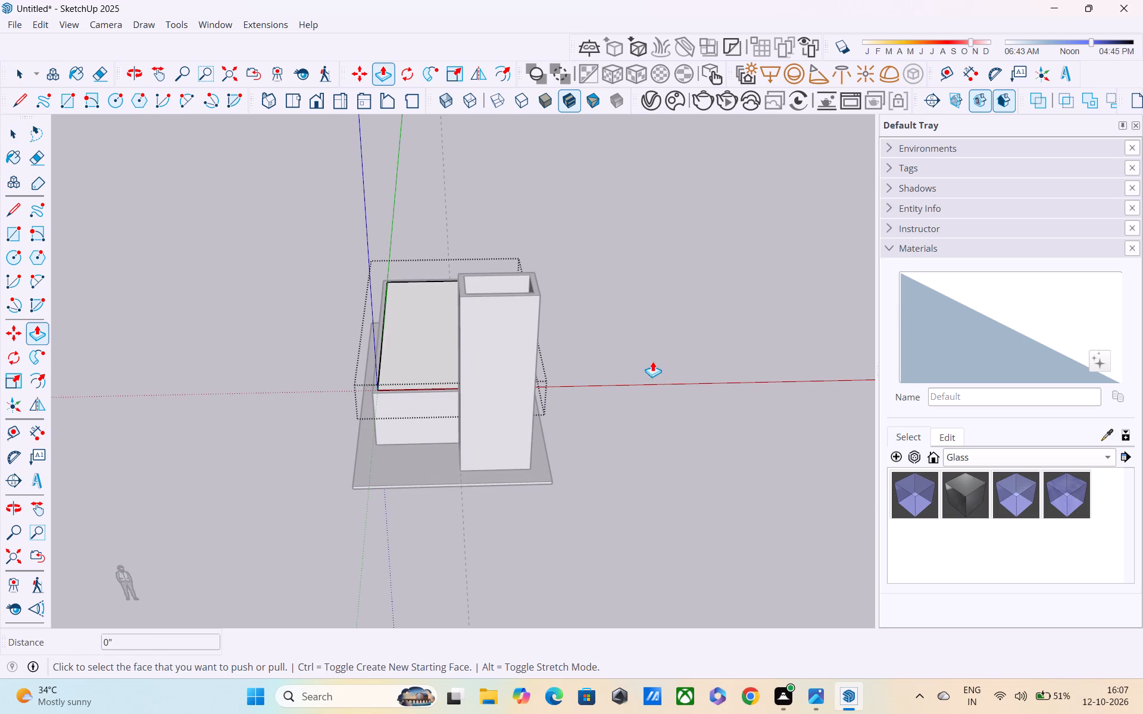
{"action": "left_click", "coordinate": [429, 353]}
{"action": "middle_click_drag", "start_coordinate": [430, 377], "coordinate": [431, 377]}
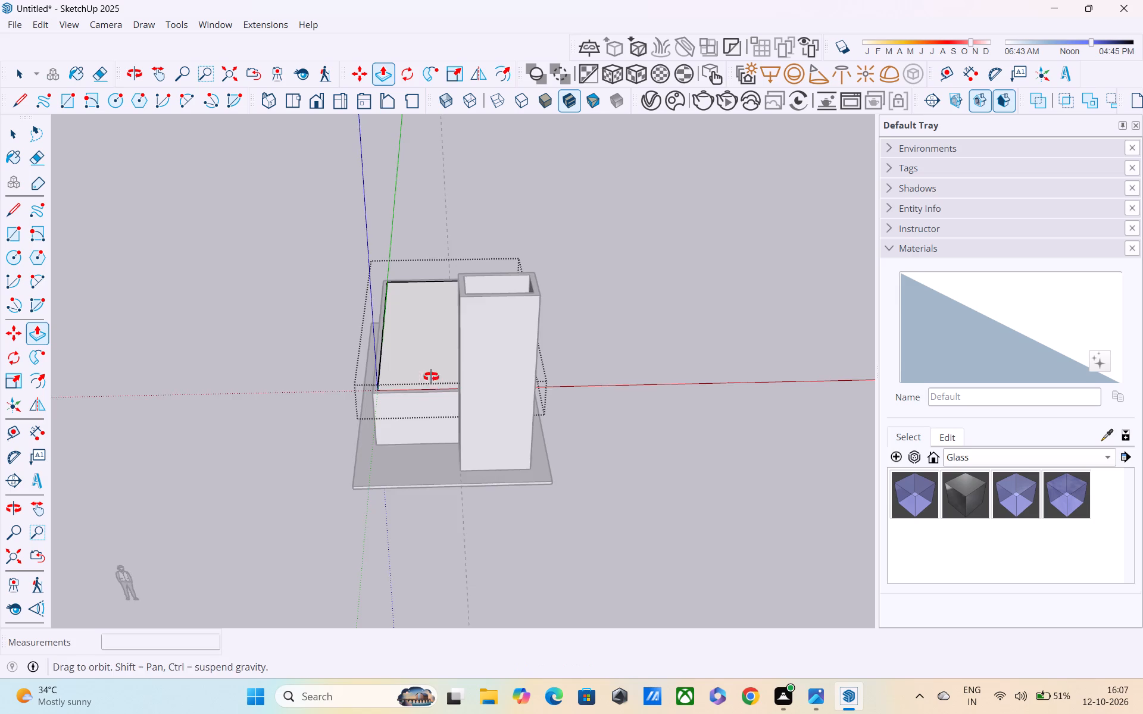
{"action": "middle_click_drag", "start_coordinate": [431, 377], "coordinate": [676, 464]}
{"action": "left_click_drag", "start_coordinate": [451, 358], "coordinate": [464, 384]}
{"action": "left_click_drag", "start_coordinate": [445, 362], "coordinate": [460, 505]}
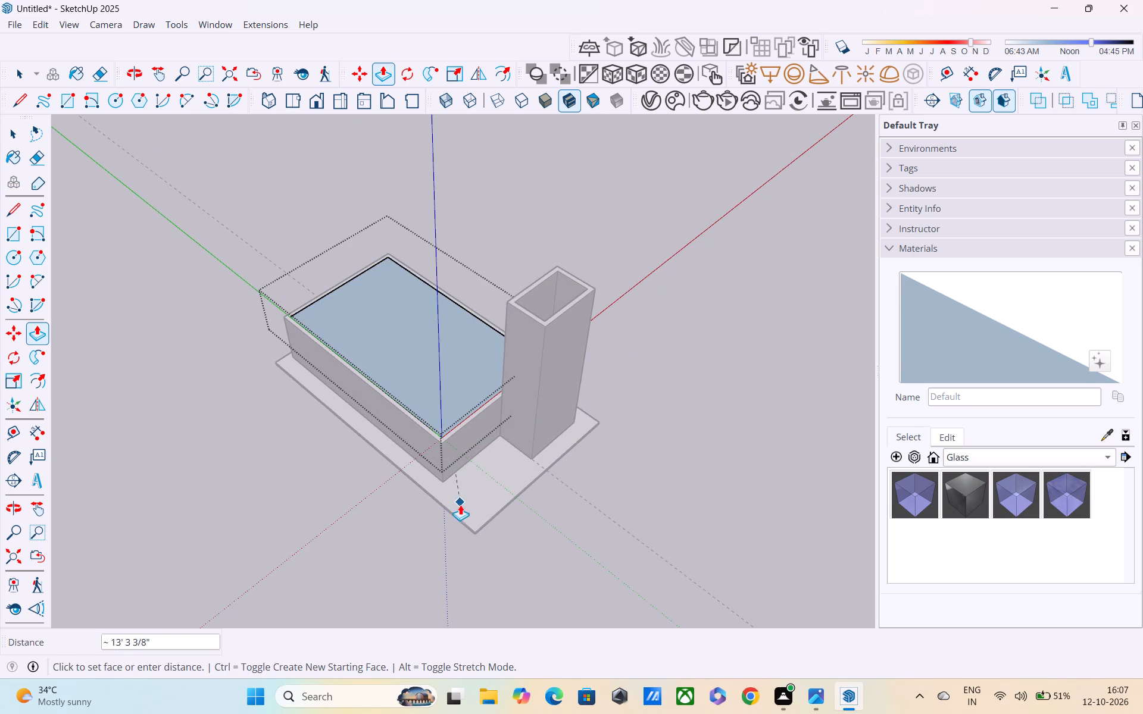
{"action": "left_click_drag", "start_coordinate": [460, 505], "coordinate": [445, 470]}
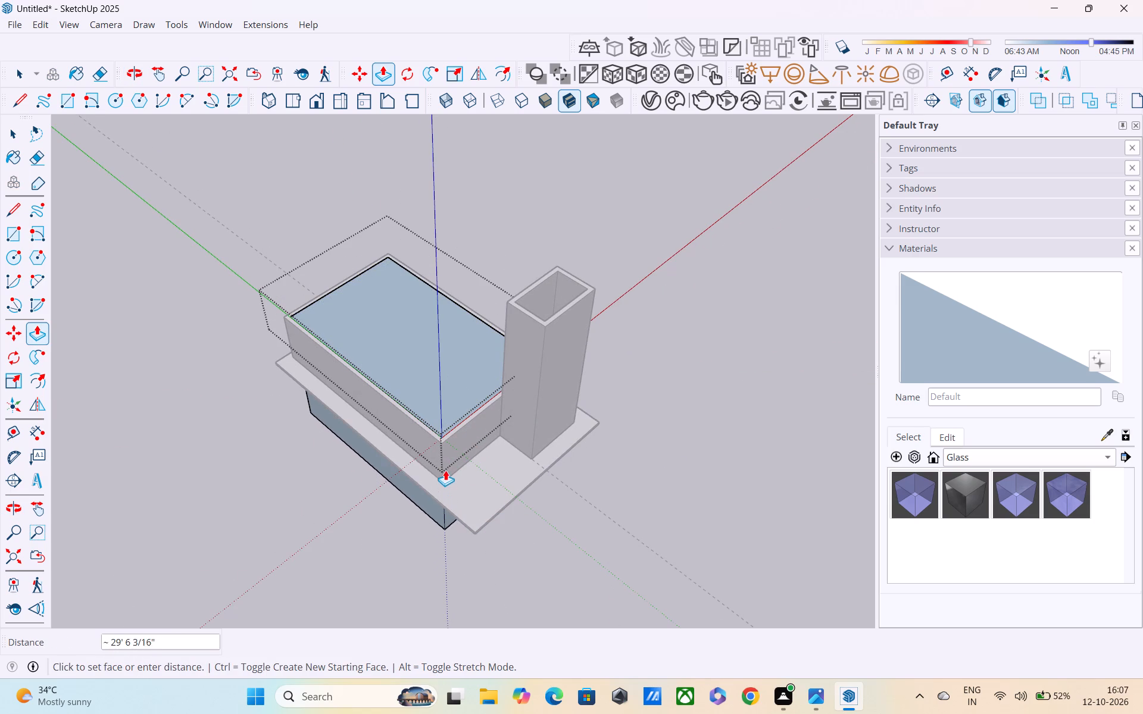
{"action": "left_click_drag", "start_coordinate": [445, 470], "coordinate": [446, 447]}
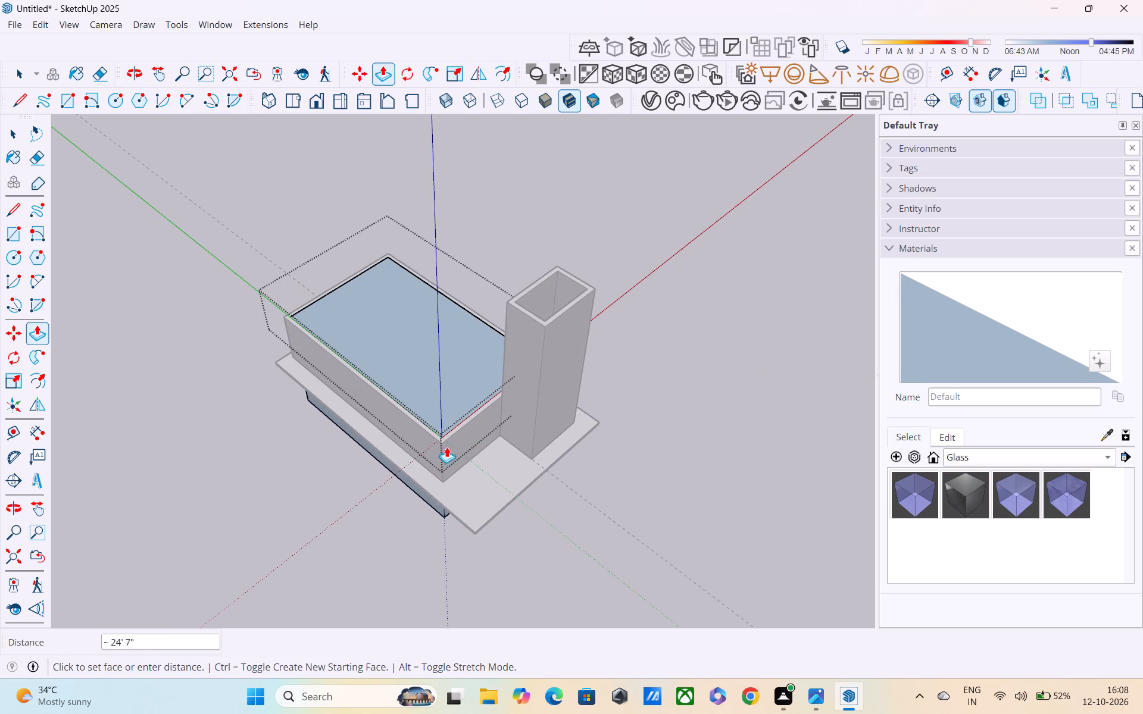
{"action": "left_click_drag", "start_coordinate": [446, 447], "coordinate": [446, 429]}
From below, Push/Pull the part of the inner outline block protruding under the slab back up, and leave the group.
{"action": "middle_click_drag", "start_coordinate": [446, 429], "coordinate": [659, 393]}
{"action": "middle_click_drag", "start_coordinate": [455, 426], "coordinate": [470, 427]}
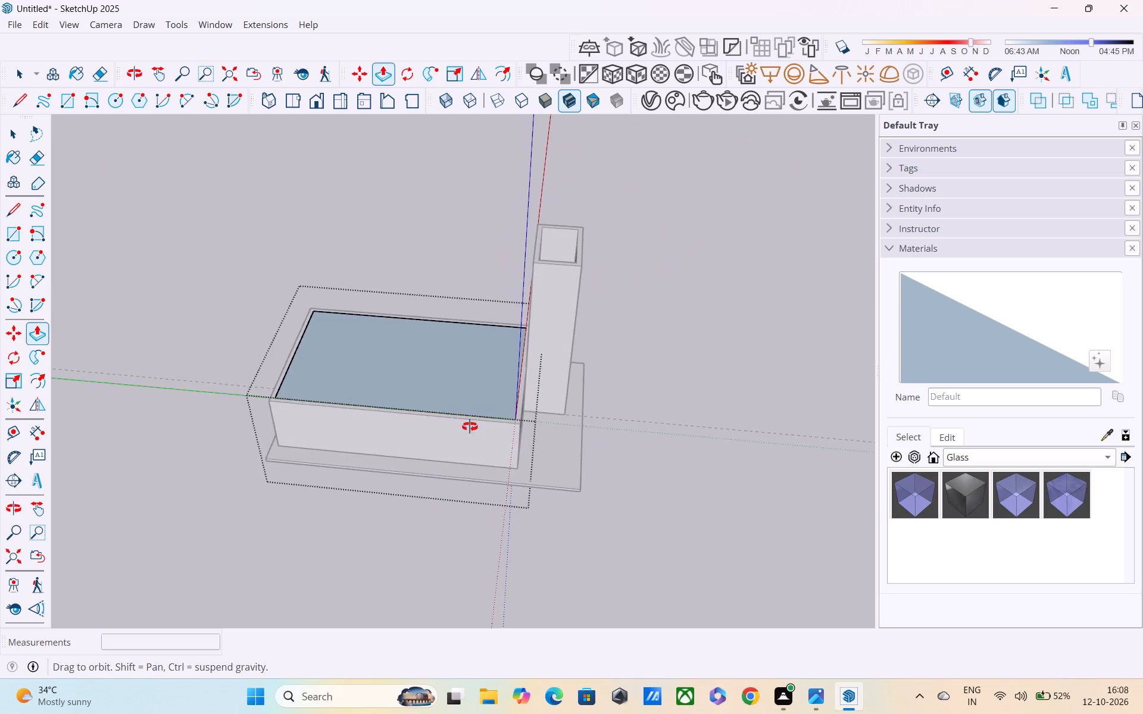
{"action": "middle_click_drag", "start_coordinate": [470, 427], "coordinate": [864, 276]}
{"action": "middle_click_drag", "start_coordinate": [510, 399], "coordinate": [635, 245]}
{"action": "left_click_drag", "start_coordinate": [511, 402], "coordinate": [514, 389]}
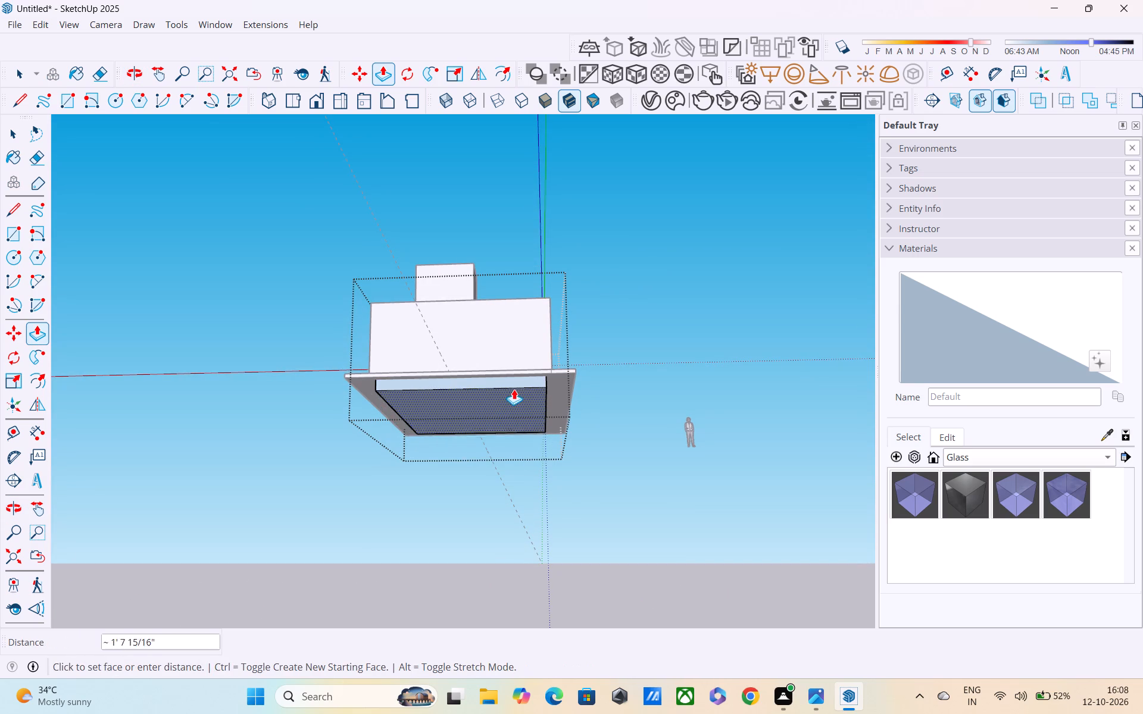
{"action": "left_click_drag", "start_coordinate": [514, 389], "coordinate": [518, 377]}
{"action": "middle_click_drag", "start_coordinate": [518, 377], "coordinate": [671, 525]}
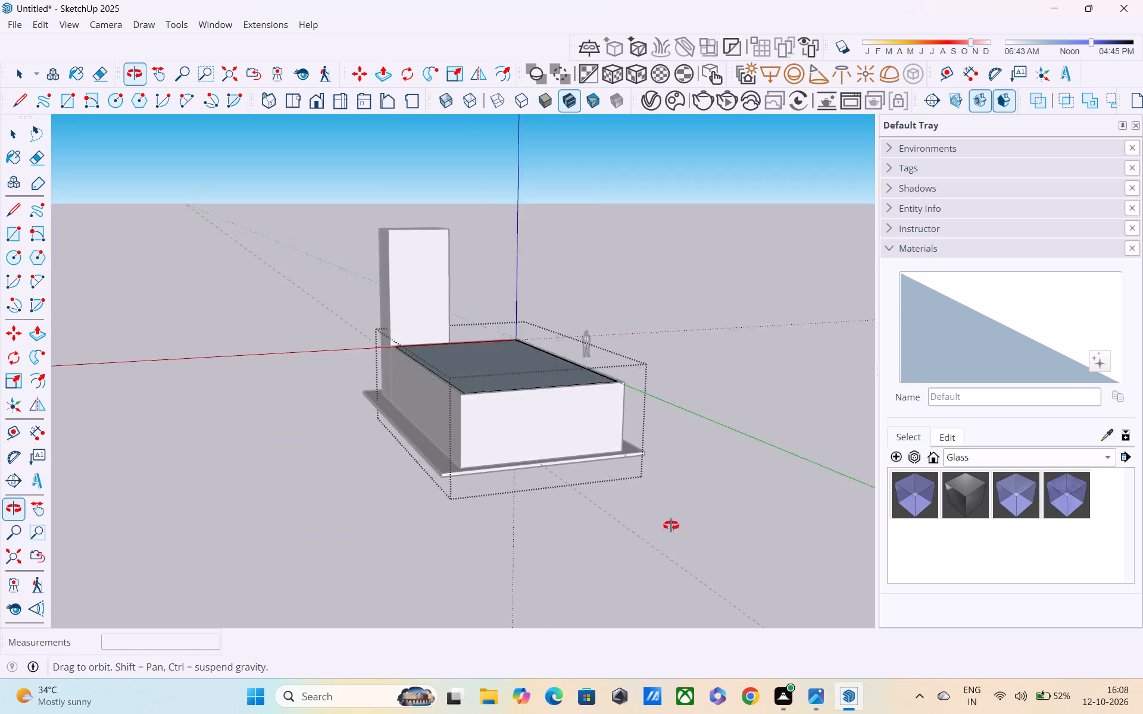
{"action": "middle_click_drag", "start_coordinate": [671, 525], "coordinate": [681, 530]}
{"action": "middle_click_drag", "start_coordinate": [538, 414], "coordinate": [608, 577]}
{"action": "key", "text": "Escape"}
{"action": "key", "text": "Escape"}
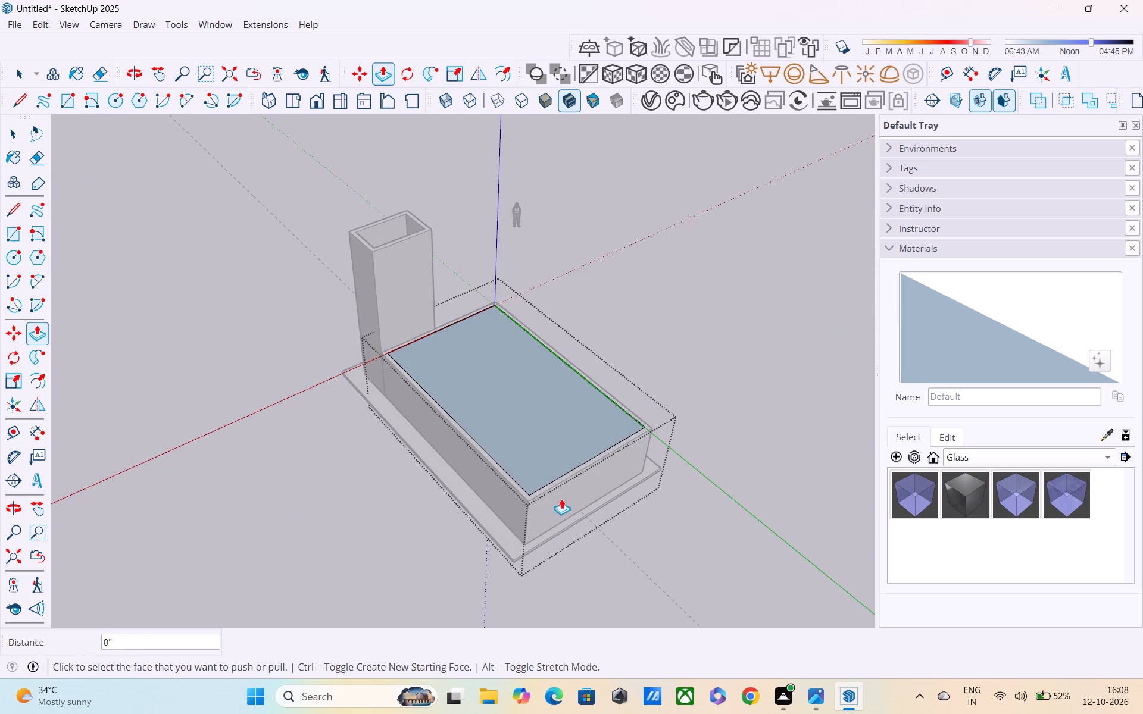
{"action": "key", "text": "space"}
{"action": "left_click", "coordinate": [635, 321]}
Undo the extrusions of the main walls and front projection, back to the flat wall outlines on the slab.
{"action": "middle_click_drag", "start_coordinate": [567, 404], "coordinate": [601, 570]}
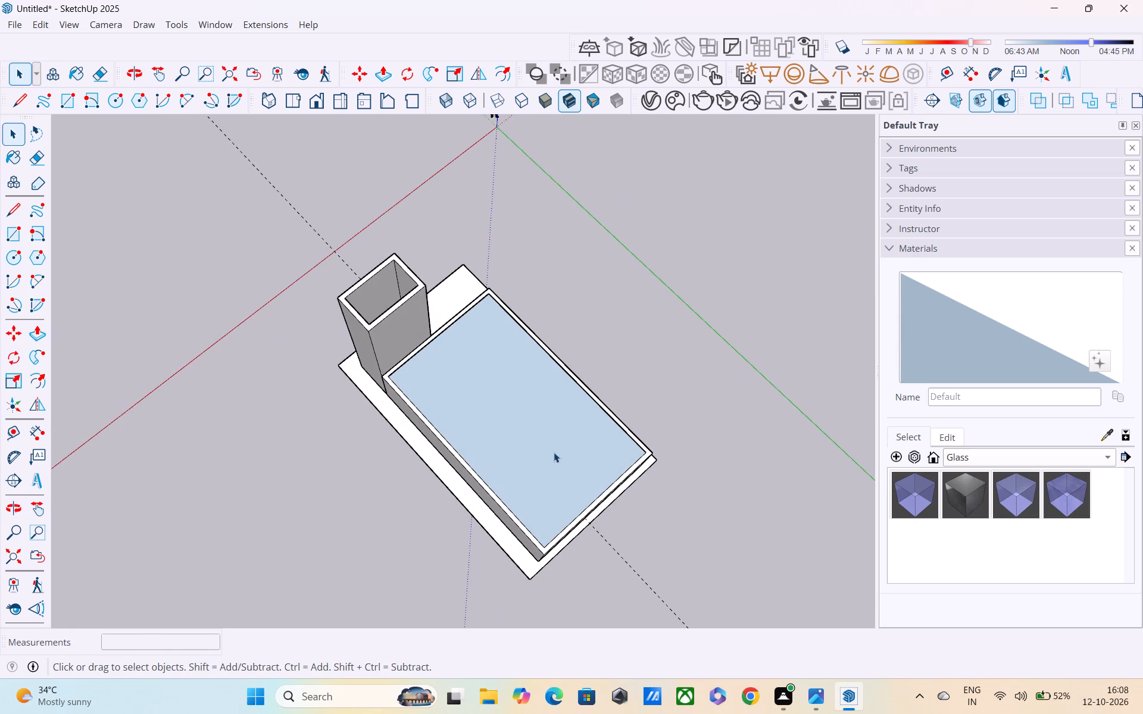
{"action": "double_click", "coordinate": [551, 448]}
{"action": "middle_click_drag", "start_coordinate": [551, 447], "coordinate": [566, 483]}
{"action": "scroll", "coordinate": [555, 462], "scroll_direction": "up", "scroll_amount": 3}
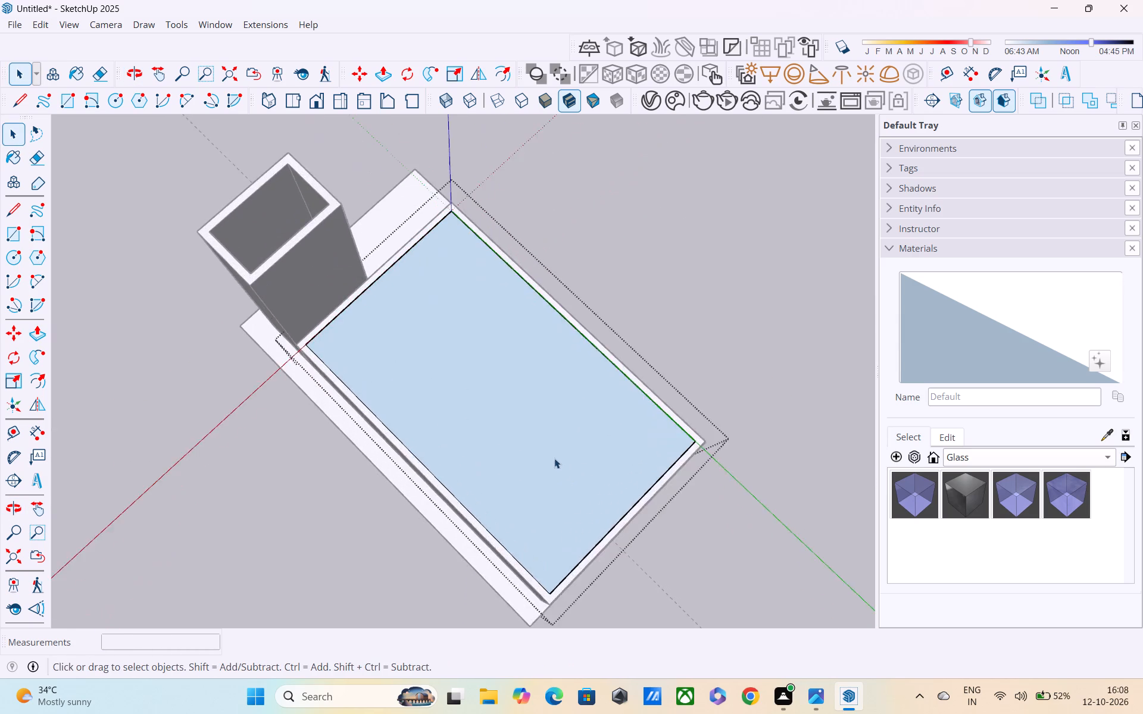
{"action": "scroll", "coordinate": [554, 458], "scroll_direction": "up", "scroll_amount": 7}
{"action": "scroll", "coordinate": [549, 449], "scroll_direction": "down", "scroll_amount": 2}
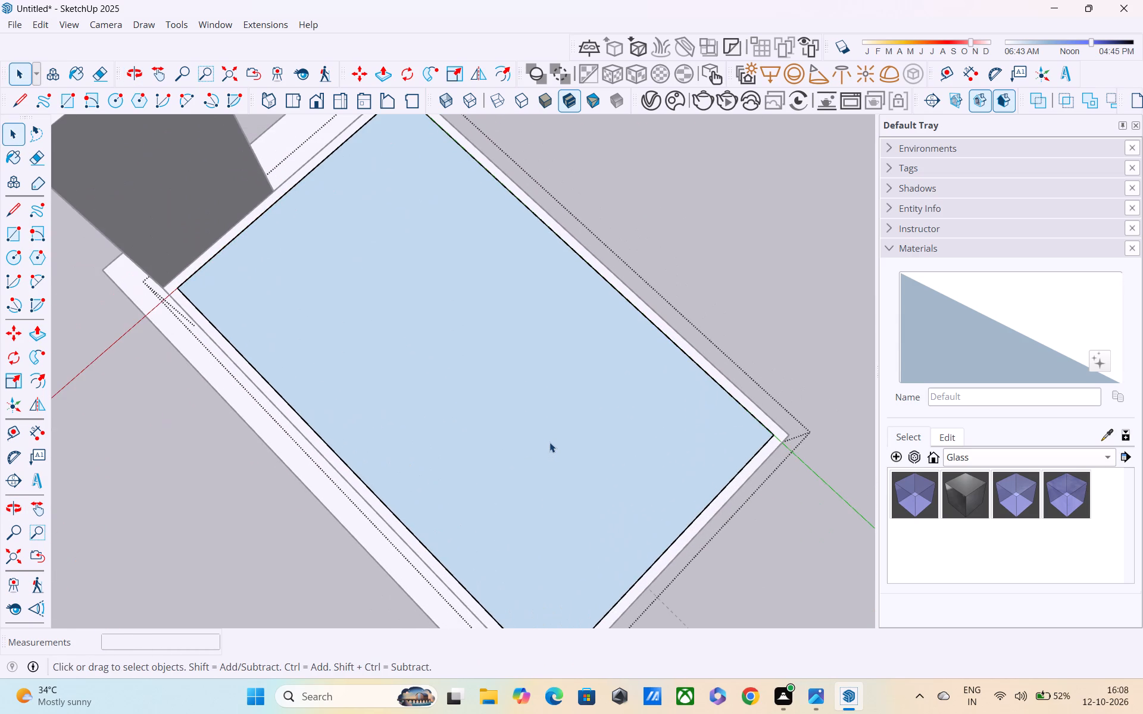
{"action": "key", "text": "ctrl+z"}
{"action": "key", "text": "ctrl+z"}
{"action": "key", "text": "ctrl+z"}
{"action": "key", "text": "ctrl+z"}
{"action": "key", "text": "ctrl+z"}
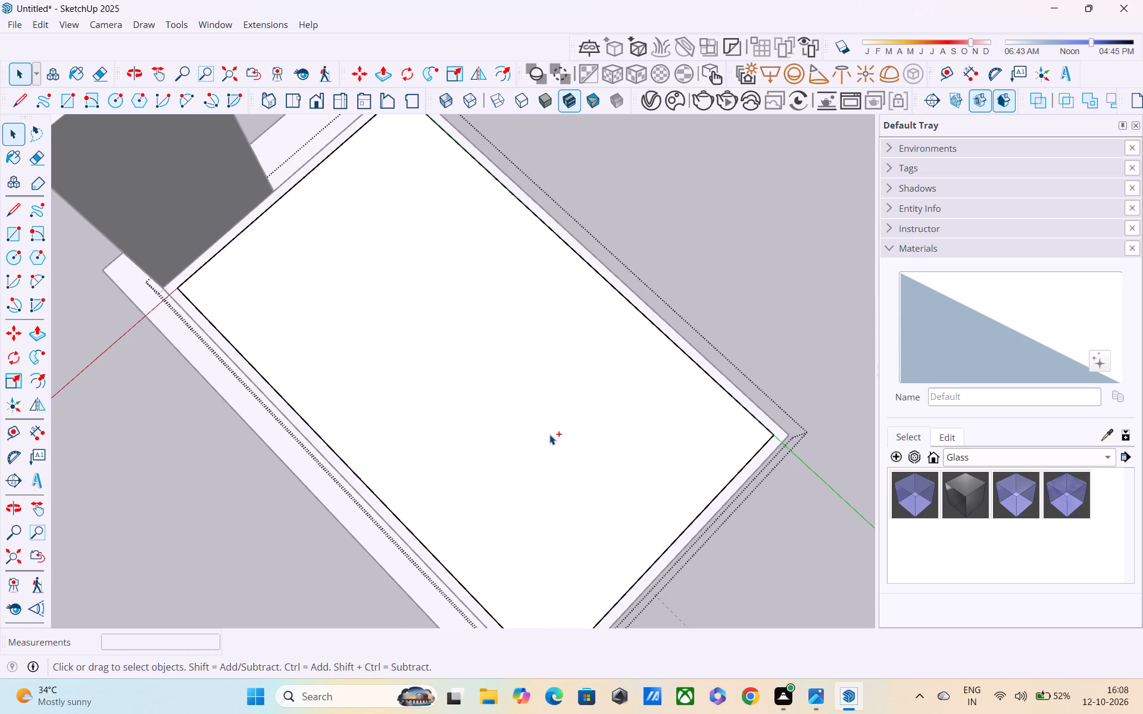
{"action": "key", "text": "ctrl+z"}
{"action": "key", "text": "ctrl+z"}
{"action": "key", "text": "ctrl+z"}
{"action": "key", "text": "ctrl+z"}
{"action": "key", "text": "ctrl+z"}
{"action": "key", "text": "ctrl+z"}
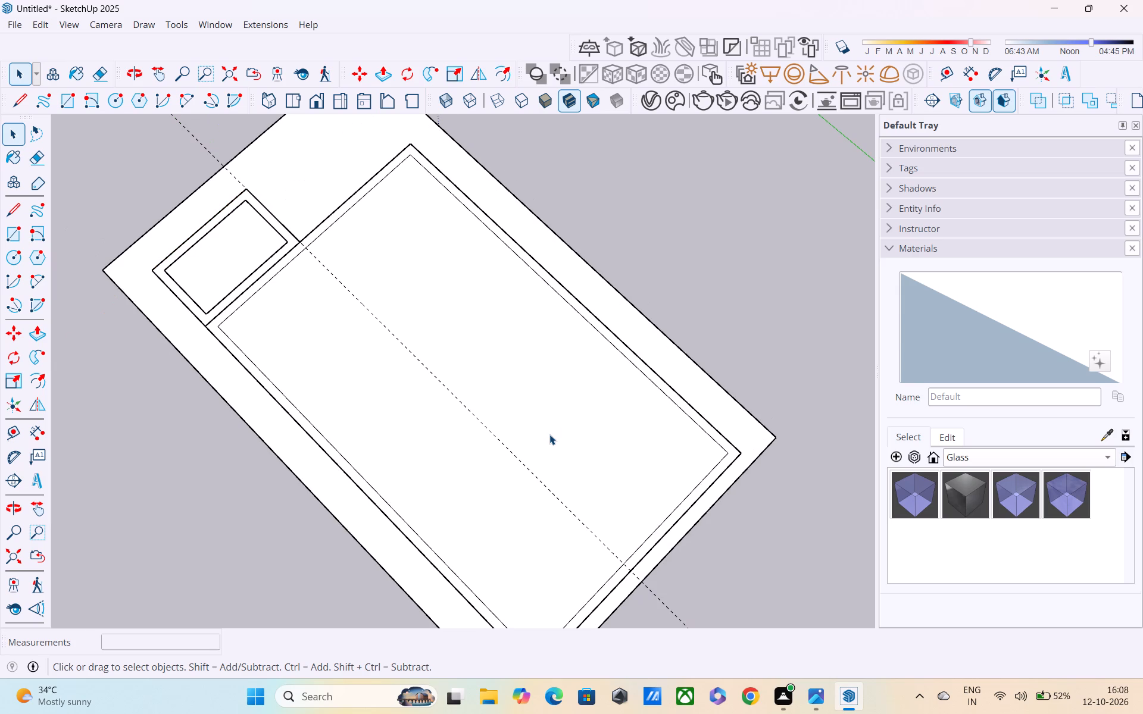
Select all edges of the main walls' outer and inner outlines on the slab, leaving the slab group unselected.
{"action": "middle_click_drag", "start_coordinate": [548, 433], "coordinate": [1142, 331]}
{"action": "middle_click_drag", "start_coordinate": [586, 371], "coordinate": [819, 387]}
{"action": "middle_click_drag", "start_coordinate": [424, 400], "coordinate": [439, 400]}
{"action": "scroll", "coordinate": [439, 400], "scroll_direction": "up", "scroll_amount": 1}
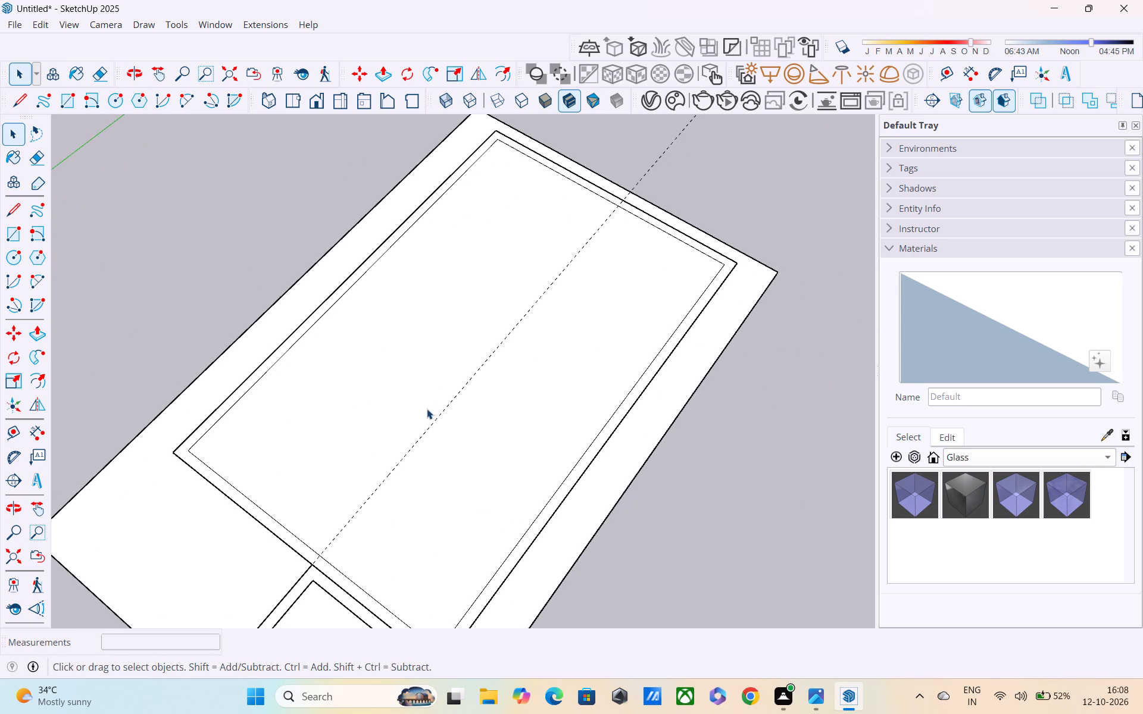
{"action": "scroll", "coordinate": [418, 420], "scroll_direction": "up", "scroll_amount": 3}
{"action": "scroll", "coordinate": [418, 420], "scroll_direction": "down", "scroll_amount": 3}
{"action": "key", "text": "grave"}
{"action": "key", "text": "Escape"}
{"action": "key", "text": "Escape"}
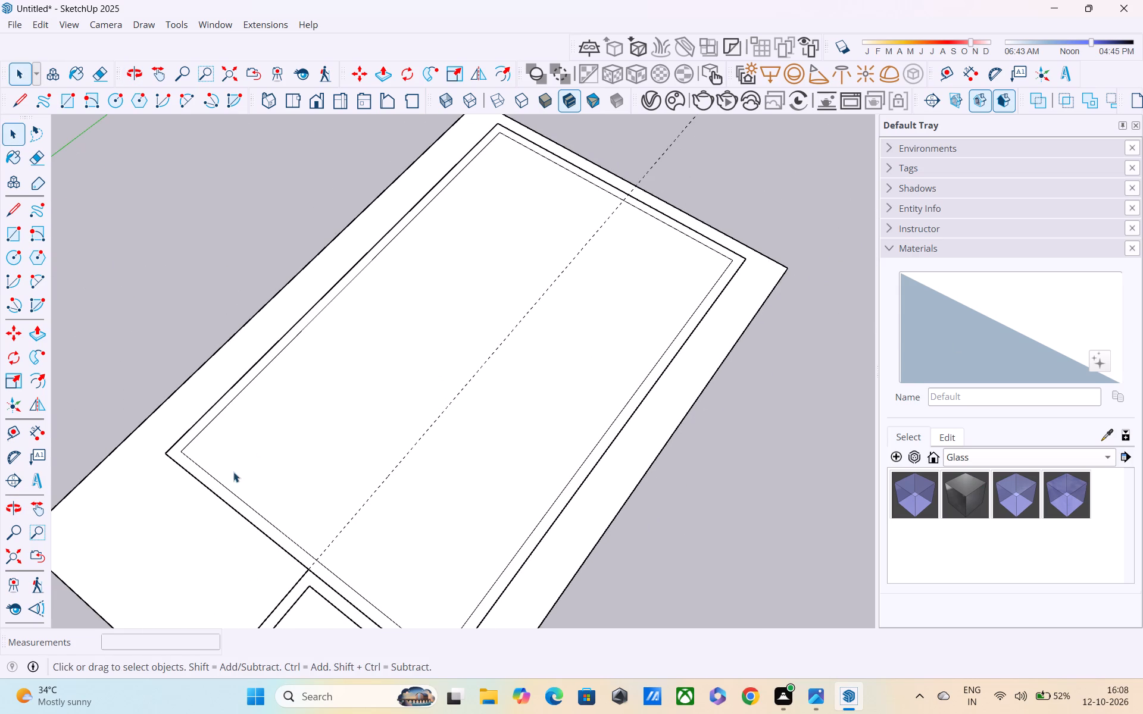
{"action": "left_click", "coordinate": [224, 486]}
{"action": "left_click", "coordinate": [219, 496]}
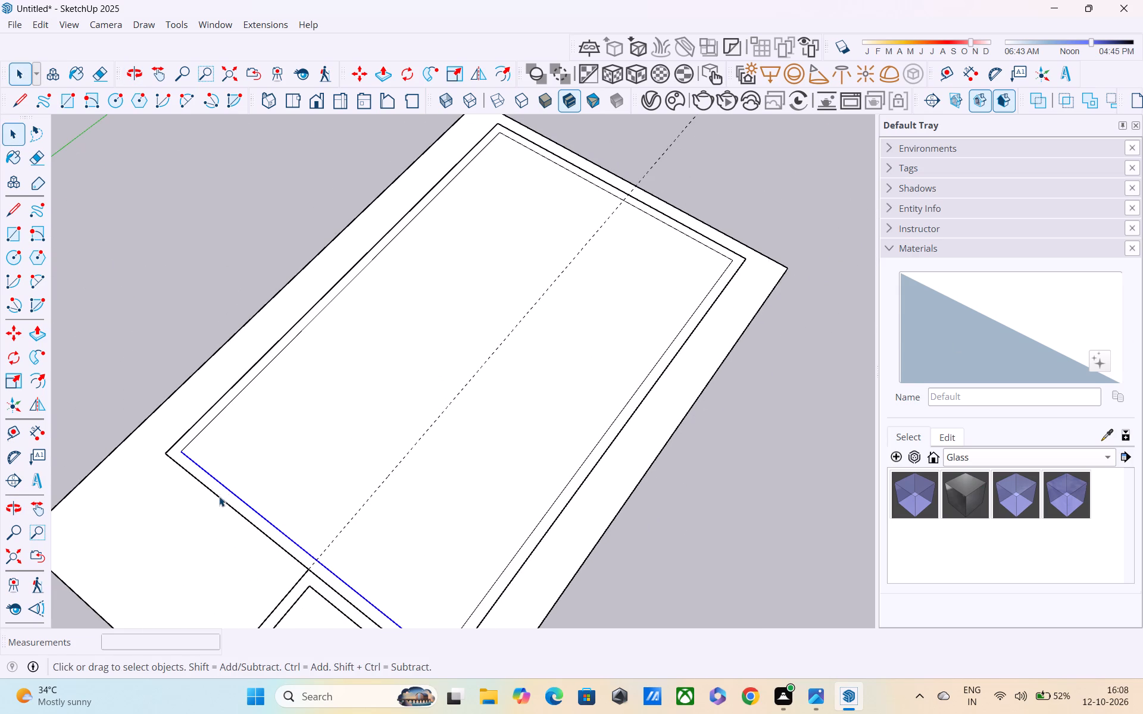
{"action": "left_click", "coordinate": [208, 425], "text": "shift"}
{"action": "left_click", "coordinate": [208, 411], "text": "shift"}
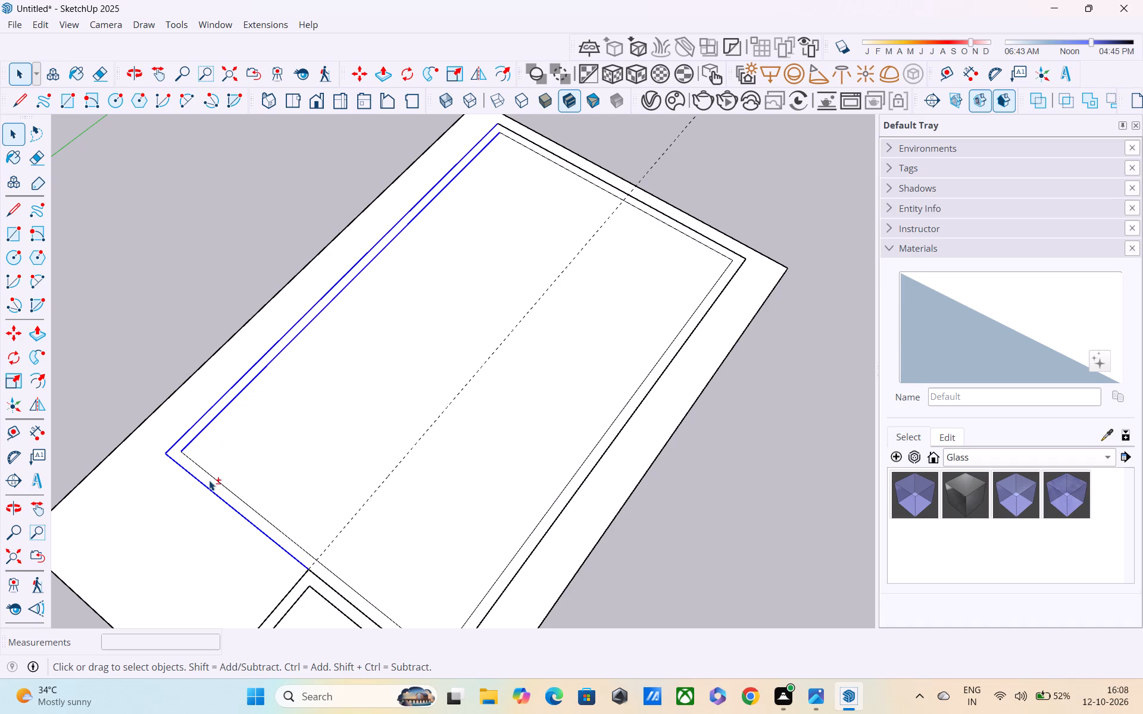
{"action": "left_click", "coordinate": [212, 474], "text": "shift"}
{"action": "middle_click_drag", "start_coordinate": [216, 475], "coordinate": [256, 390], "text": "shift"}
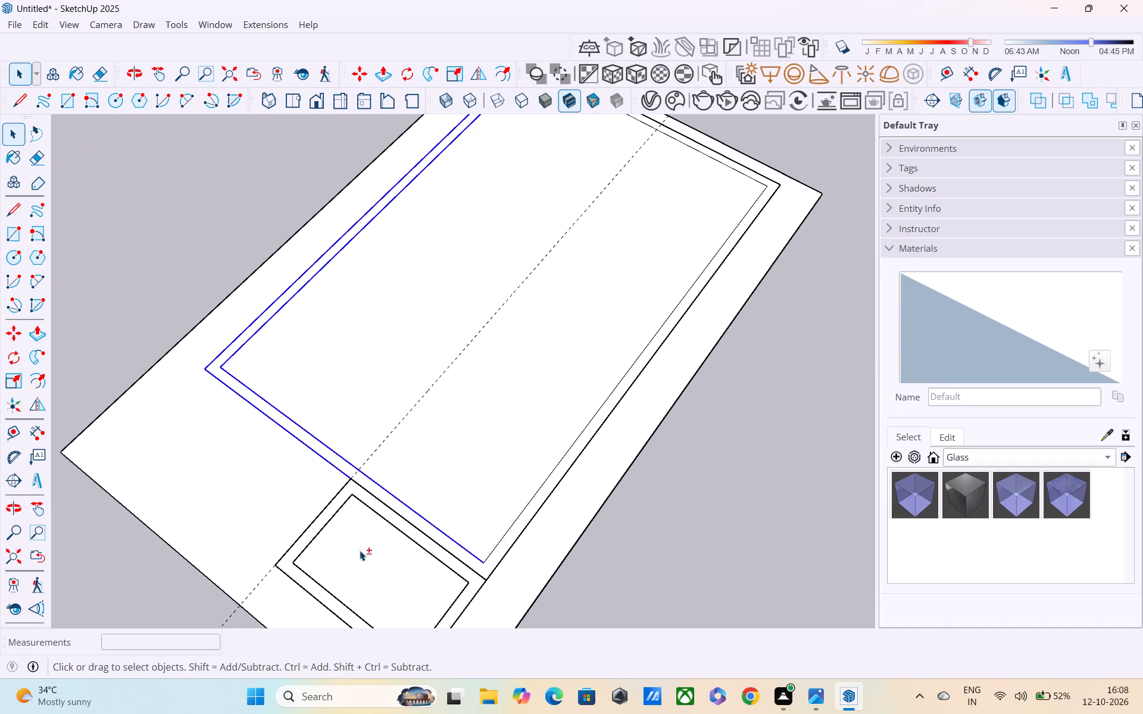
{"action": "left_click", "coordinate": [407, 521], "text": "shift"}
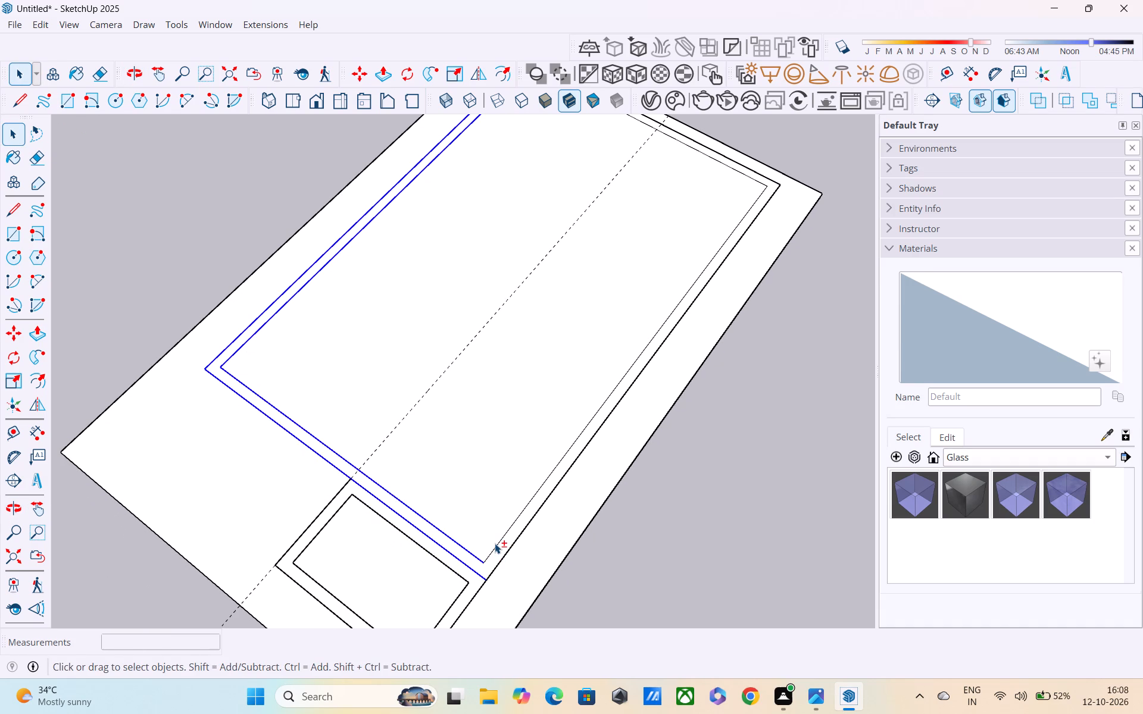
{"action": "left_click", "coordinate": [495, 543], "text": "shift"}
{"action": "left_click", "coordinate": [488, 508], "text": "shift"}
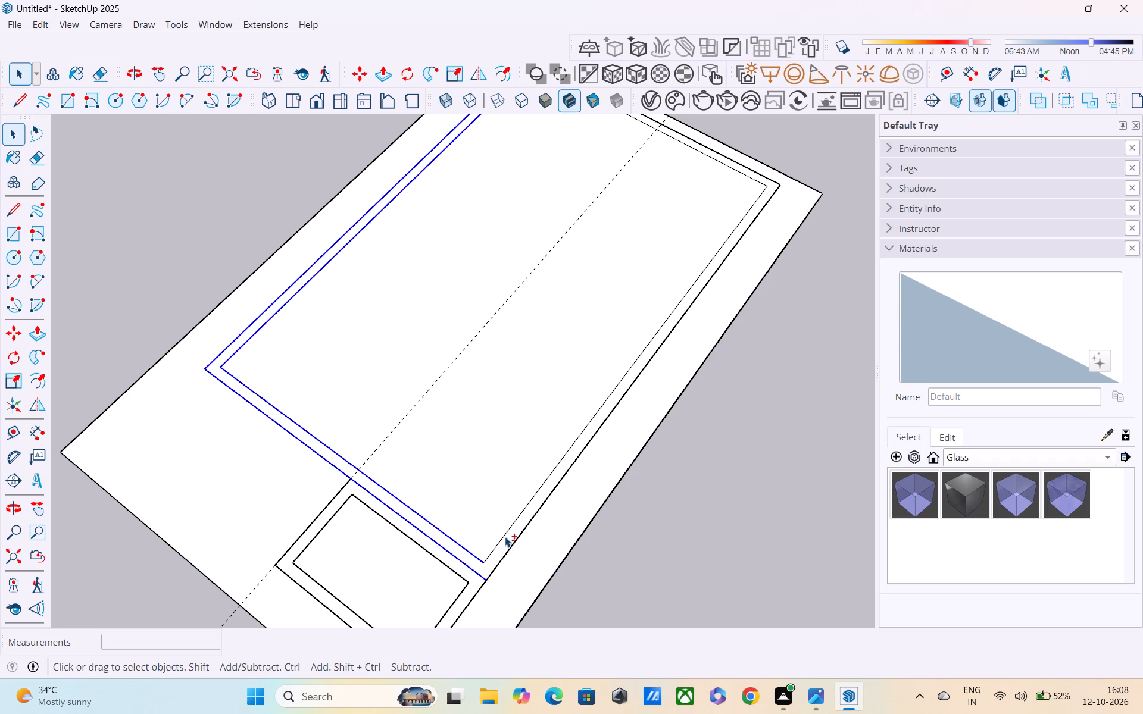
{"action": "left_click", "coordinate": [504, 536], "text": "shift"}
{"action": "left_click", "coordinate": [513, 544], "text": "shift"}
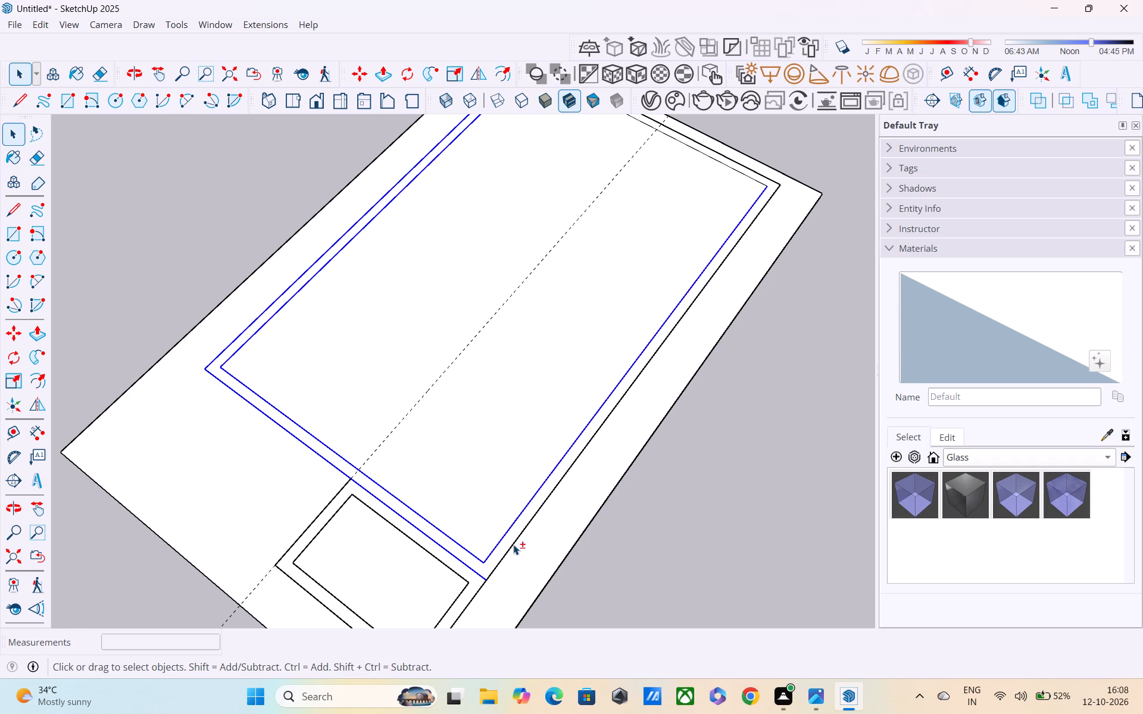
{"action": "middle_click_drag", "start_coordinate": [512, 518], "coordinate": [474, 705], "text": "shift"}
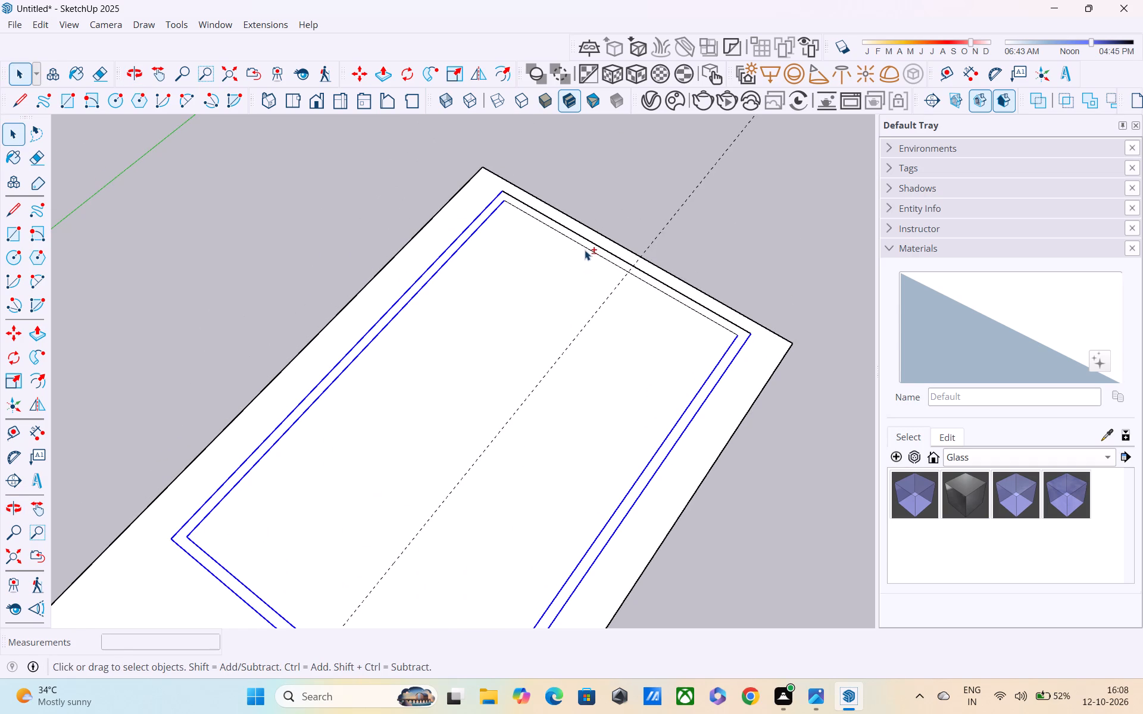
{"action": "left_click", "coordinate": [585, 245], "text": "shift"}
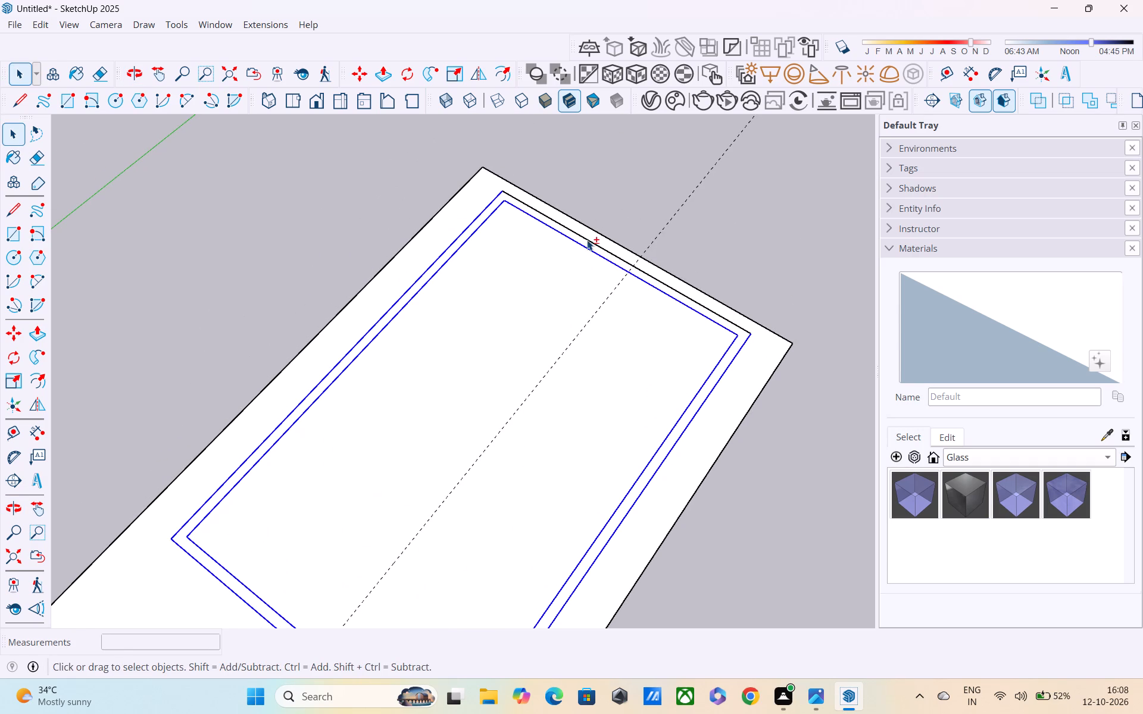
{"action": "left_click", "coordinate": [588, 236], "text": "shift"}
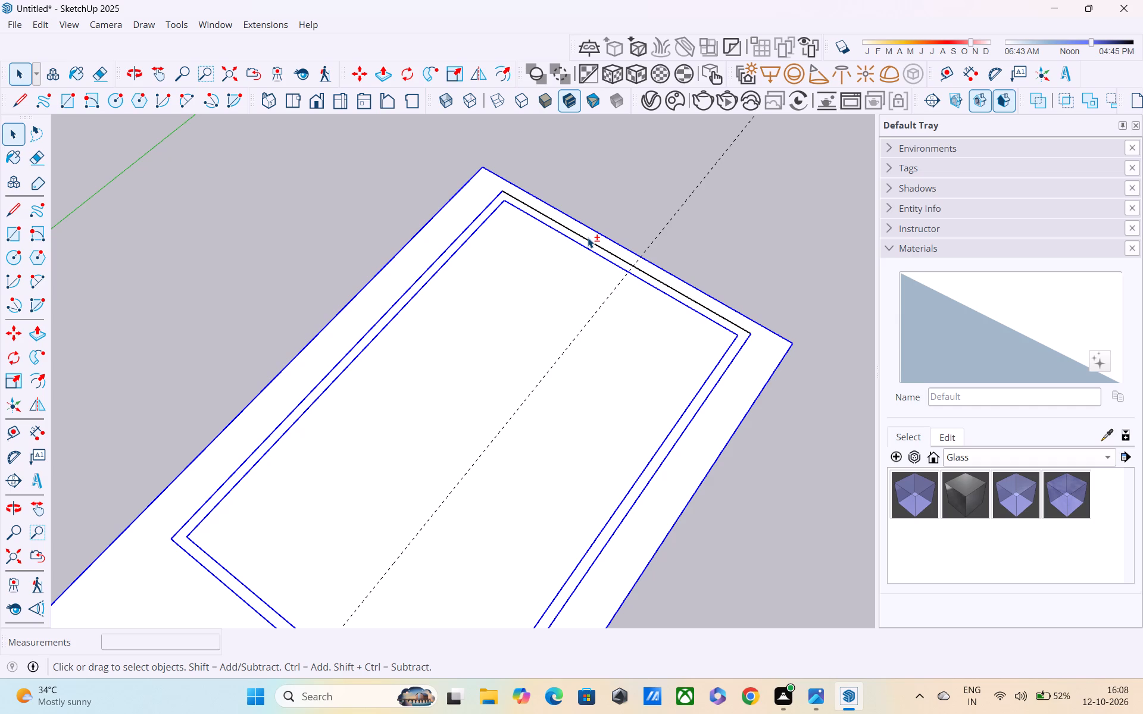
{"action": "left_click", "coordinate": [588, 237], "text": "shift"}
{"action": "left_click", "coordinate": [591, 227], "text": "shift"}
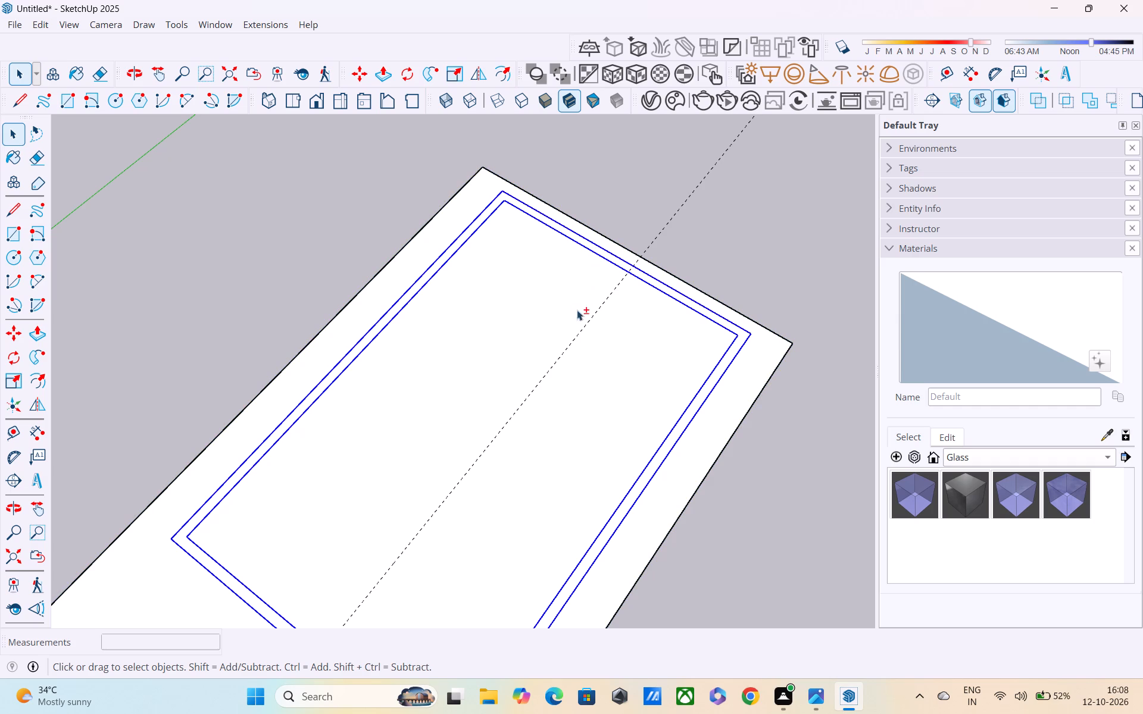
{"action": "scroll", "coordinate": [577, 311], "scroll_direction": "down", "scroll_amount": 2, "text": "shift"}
Select the whole model by inverting the empty selection, explode it, and clear the selection.
{"action": "right_click", "coordinate": [627, 213], "text": "shift"}
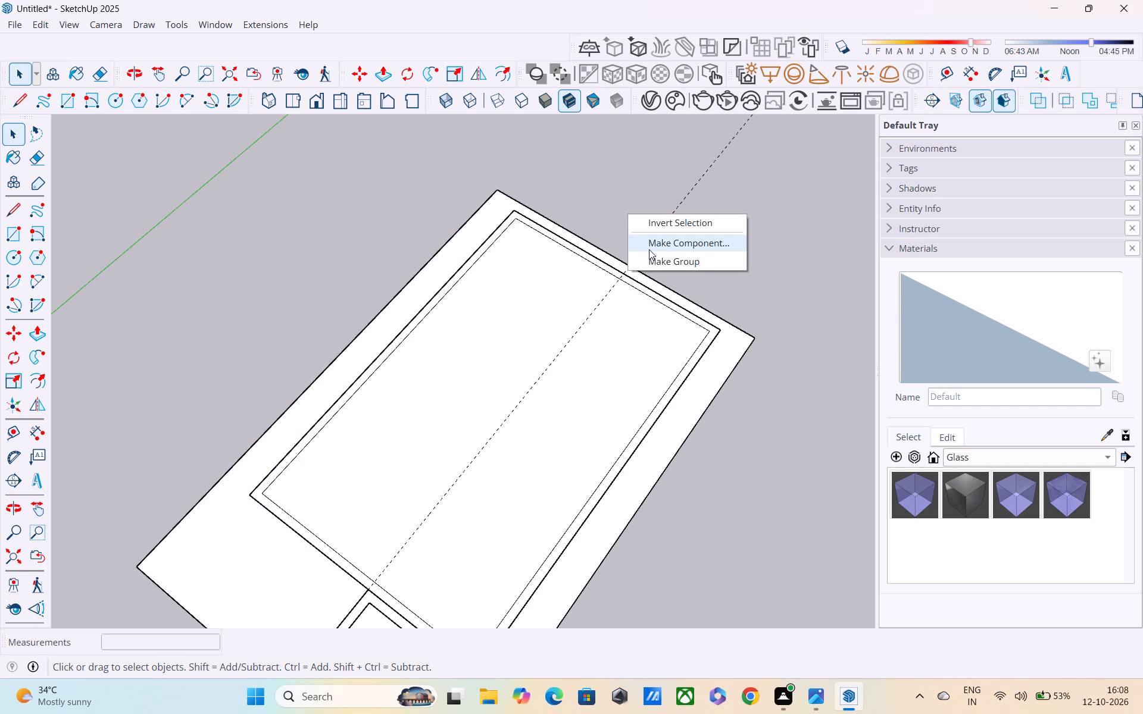
{"action": "left_click", "coordinate": [660, 219], "text": "shift"}
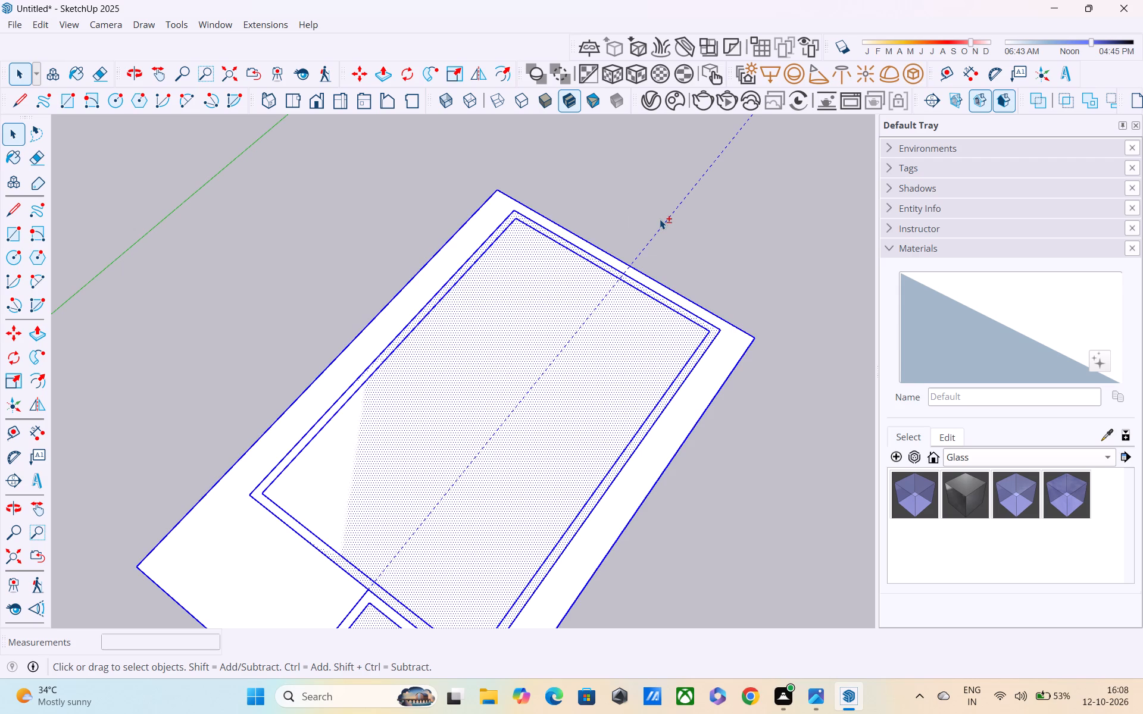
{"action": "right_click", "coordinate": [655, 233], "text": "shift"}
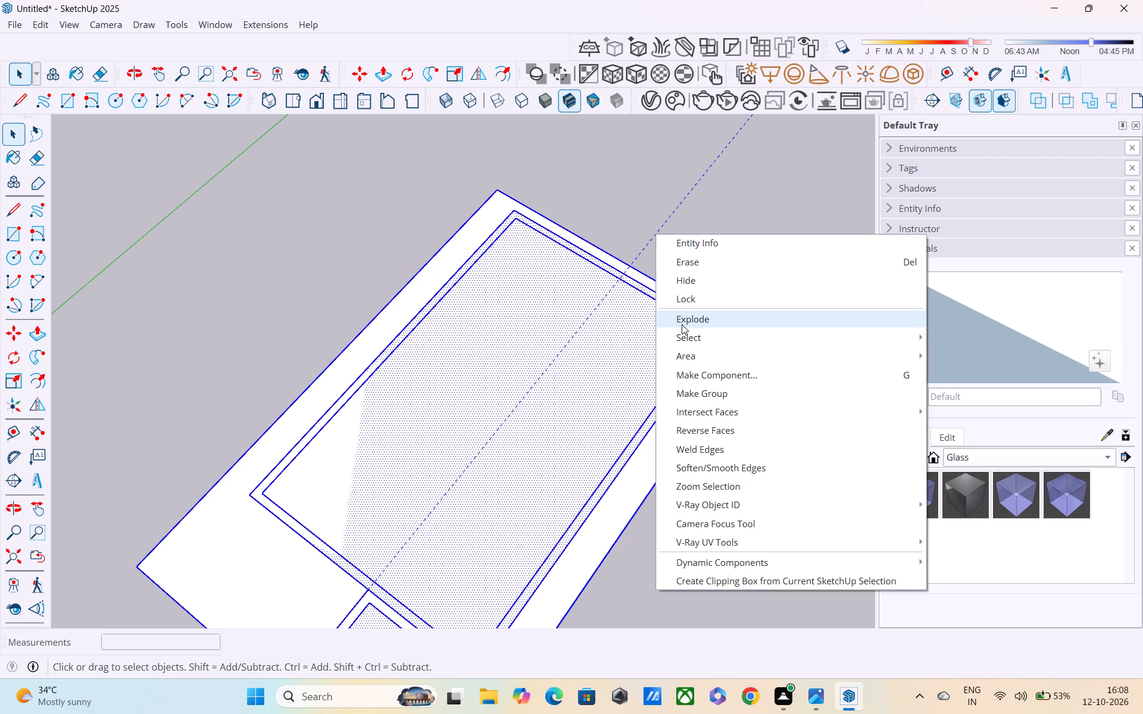
{"action": "left_click", "coordinate": [682, 325], "text": "shift"}
{"action": "scroll", "coordinate": [567, 353], "scroll_direction": "down", "scroll_amount": 3}
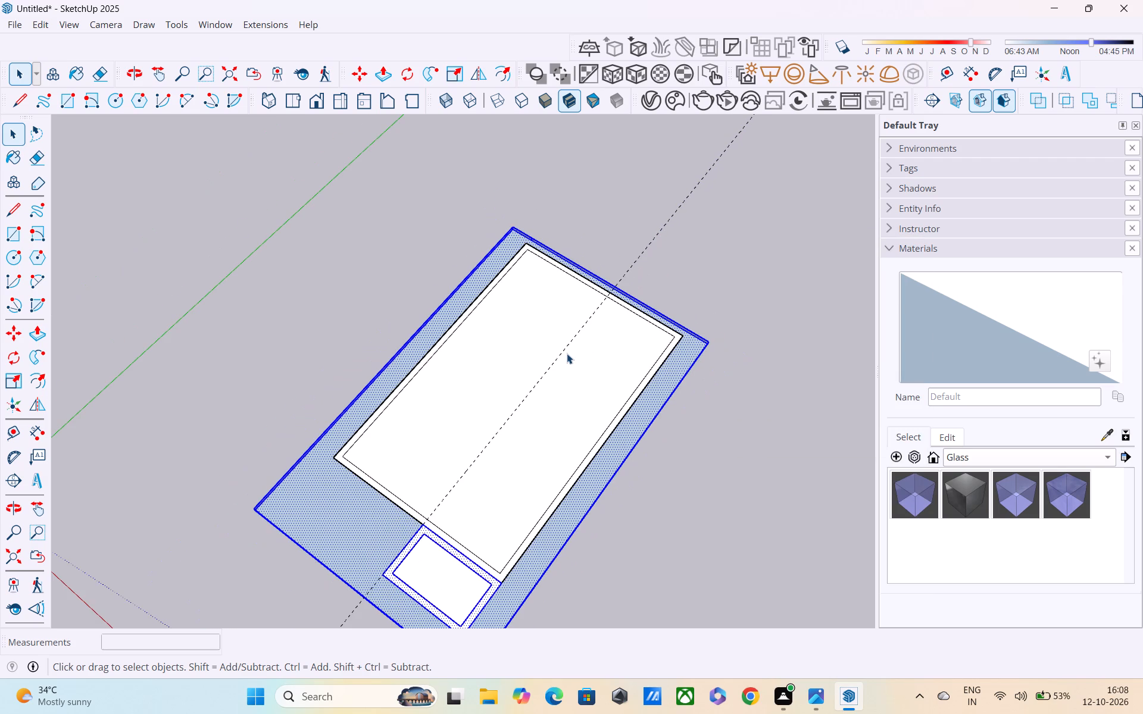
{"action": "key", "text": "Escape"}
{"action": "left_click", "coordinate": [651, 268]}
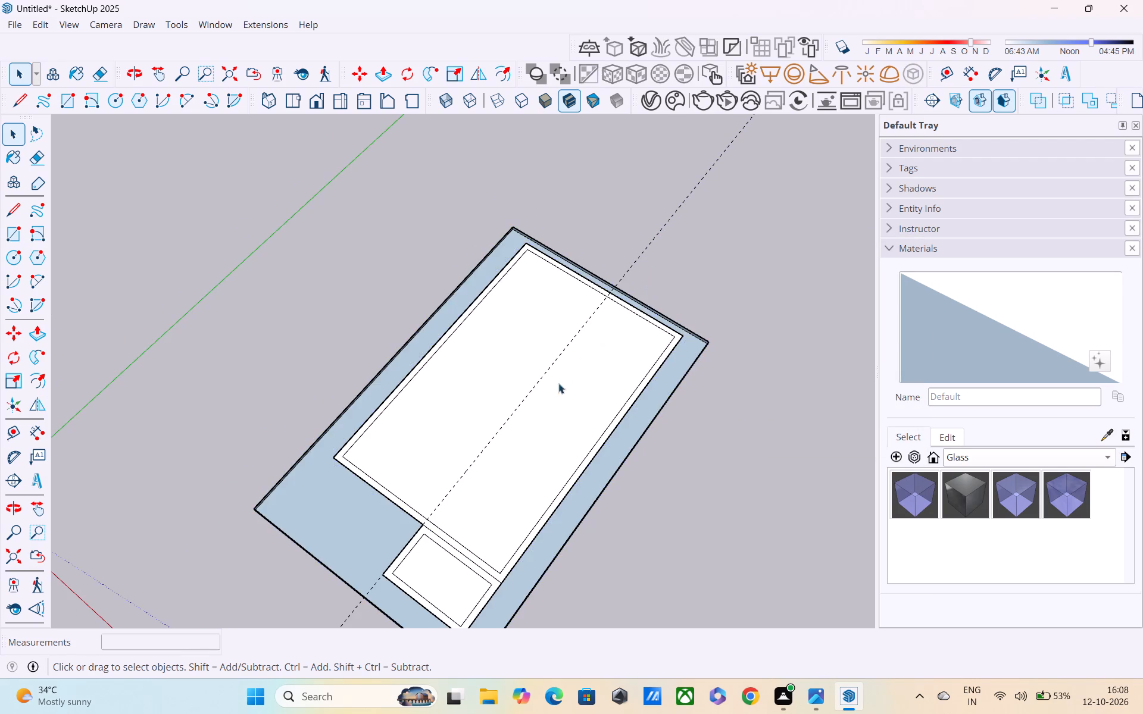
Examine the exploded slab and wall outlines from above and from underneath.
{"action": "middle_click_drag", "start_coordinate": [558, 383], "coordinate": [692, 374]}
{"action": "scroll", "coordinate": [547, 444], "scroll_direction": "up", "scroll_amount": 1}
{"action": "middle_click_drag", "start_coordinate": [547, 444], "coordinate": [591, 389]}
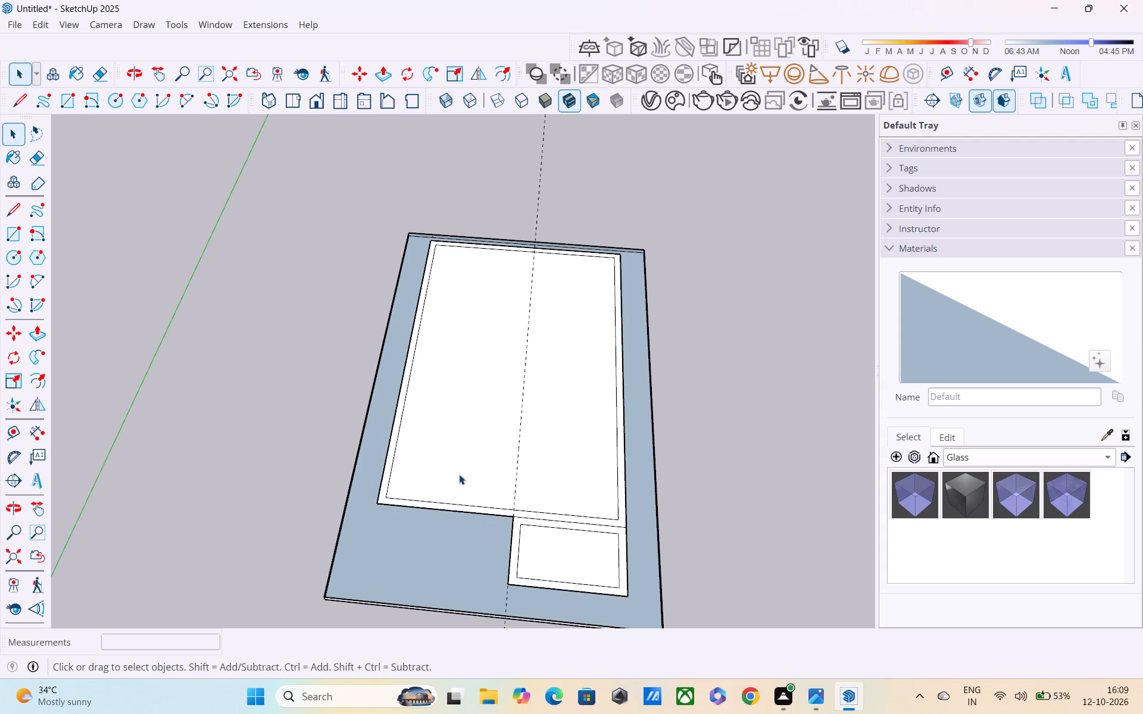
{"action": "middle_click_drag", "start_coordinate": [458, 469], "coordinate": [575, 300]}
{"action": "scroll", "coordinate": [527, 384], "scroll_direction": "up", "scroll_amount": 1}
{"action": "middle_click_drag", "start_coordinate": [523, 363], "coordinate": [559, 187]}
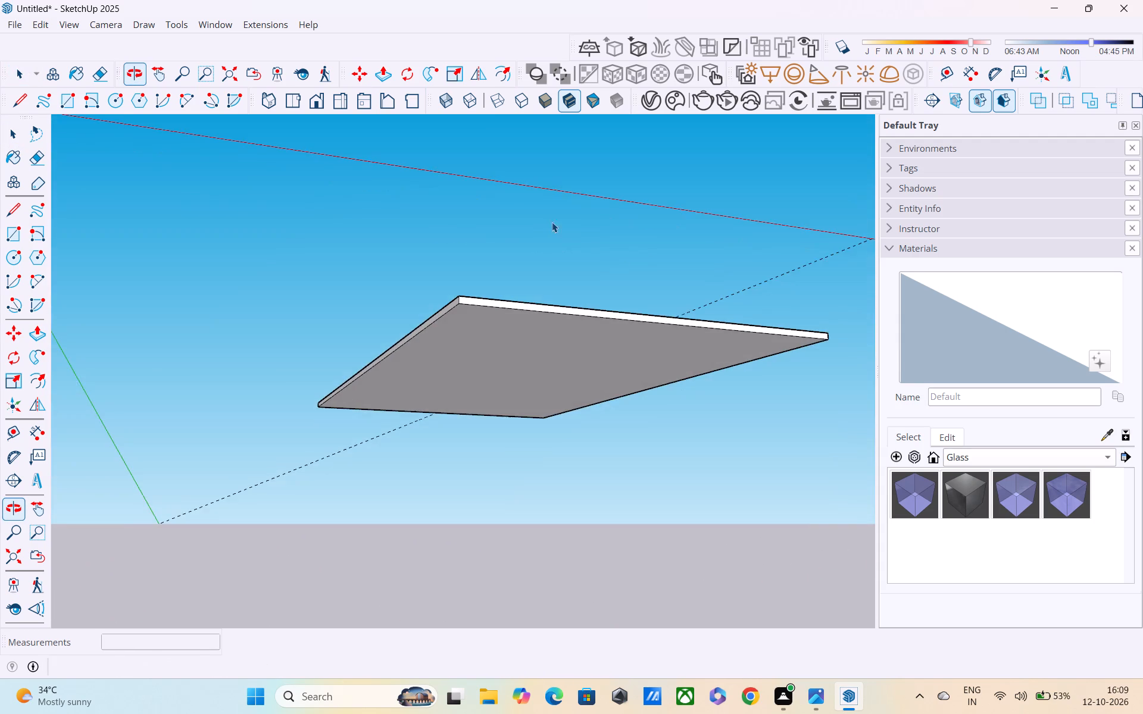
Reverse the slab's top face surrounding the wall outlines and clear the selection.
{"action": "middle_click_drag", "start_coordinate": [526, 330], "coordinate": [526, 397]}
{"action": "middle_click_drag", "start_coordinate": [508, 426], "coordinate": [507, 569]}
{"action": "left_click", "coordinate": [495, 513]}
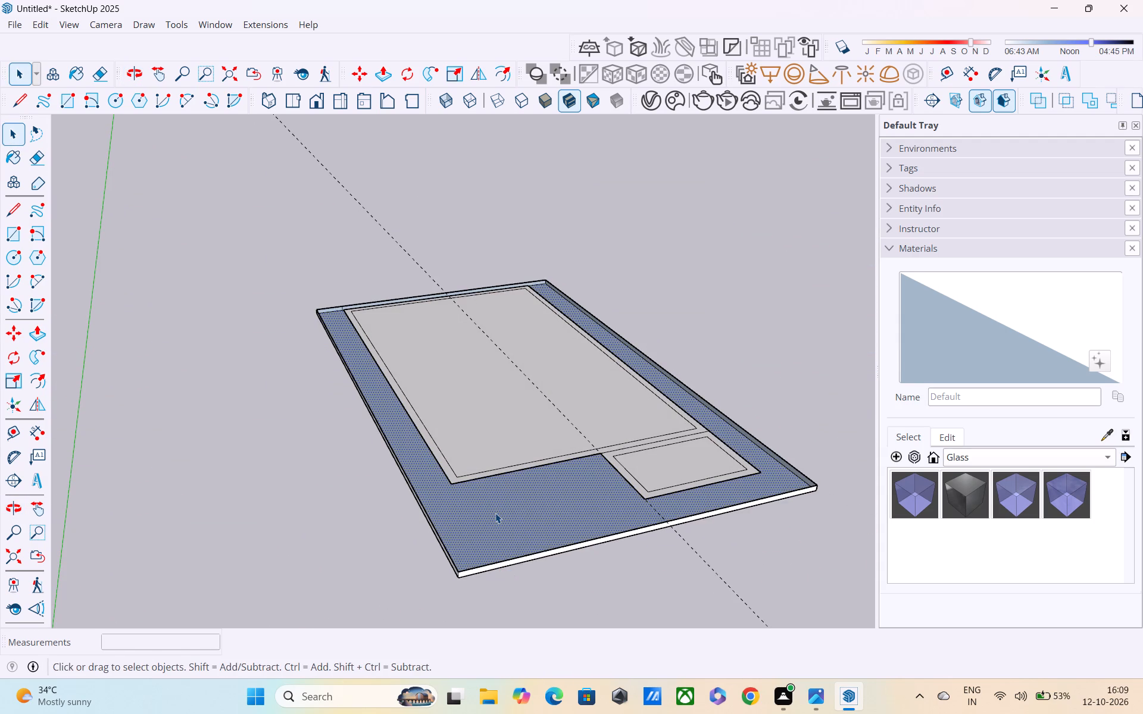
{"action": "right_click_drag", "start_coordinate": [507, 486], "coordinate": [492, 489]}
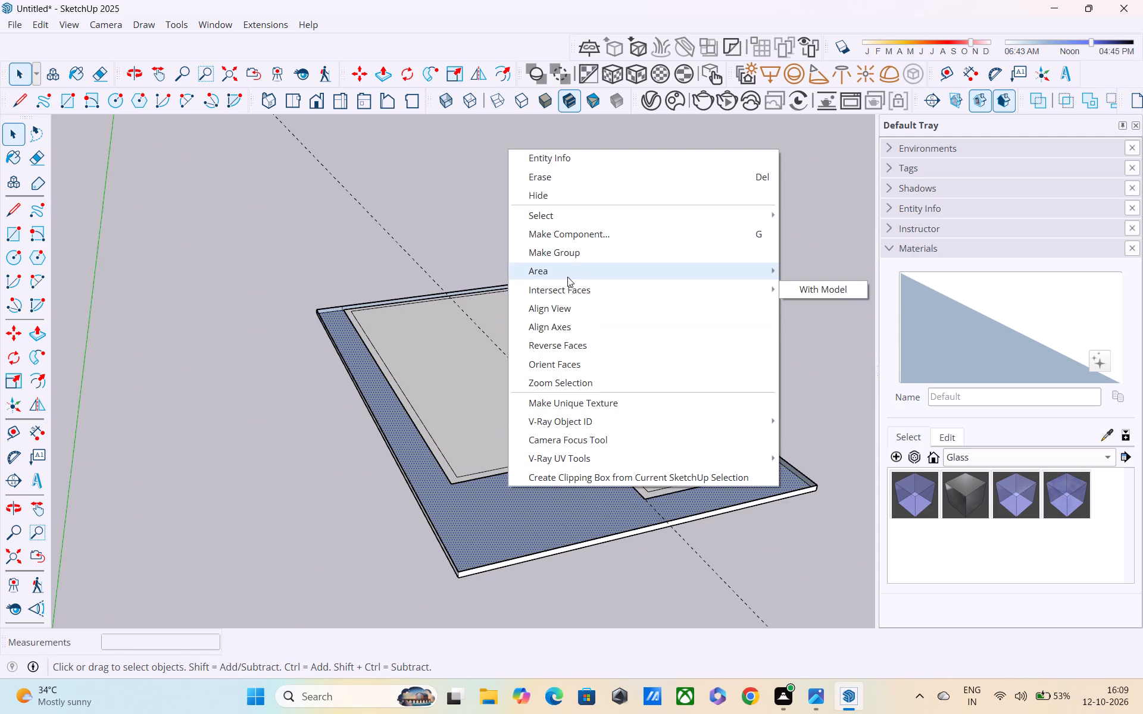
{"action": "left_click", "coordinate": [569, 346]}
{"action": "middle_click_drag", "start_coordinate": [565, 388], "coordinate": [564, 424]}
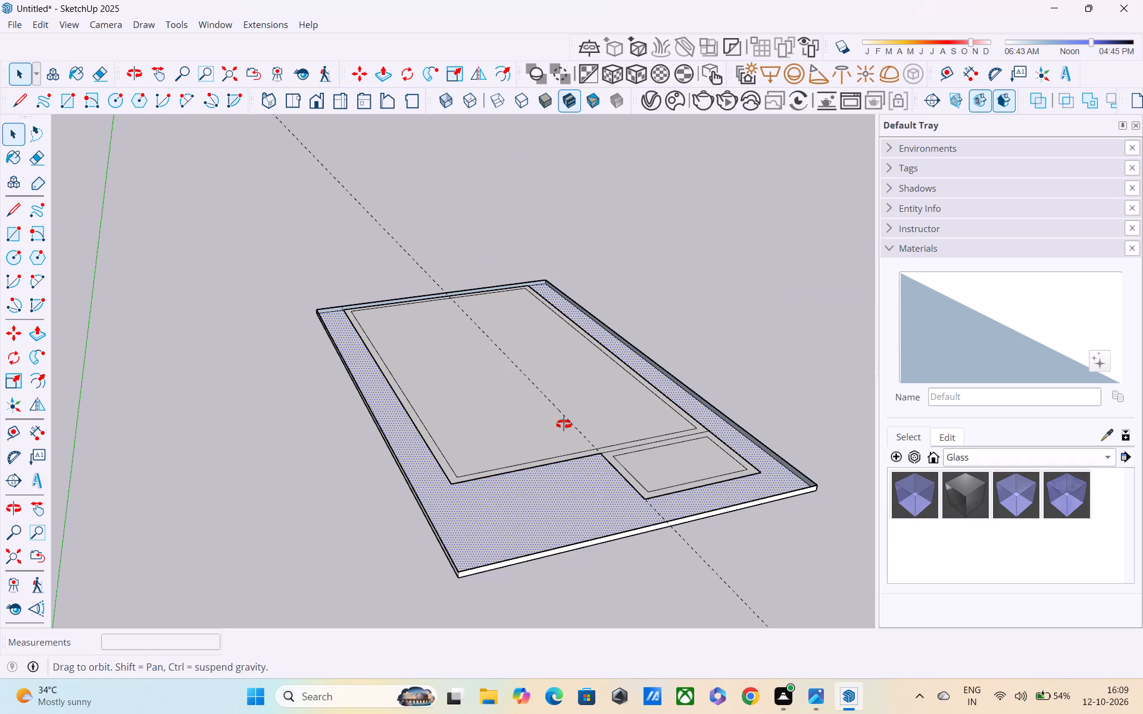
{"action": "middle_click_drag", "start_coordinate": [564, 424], "coordinate": [560, 502]}
{"action": "key", "text": "Escape"}
{"action": "left_click", "coordinate": [669, 274]}
{"action": "left_click", "coordinate": [669, 279]}
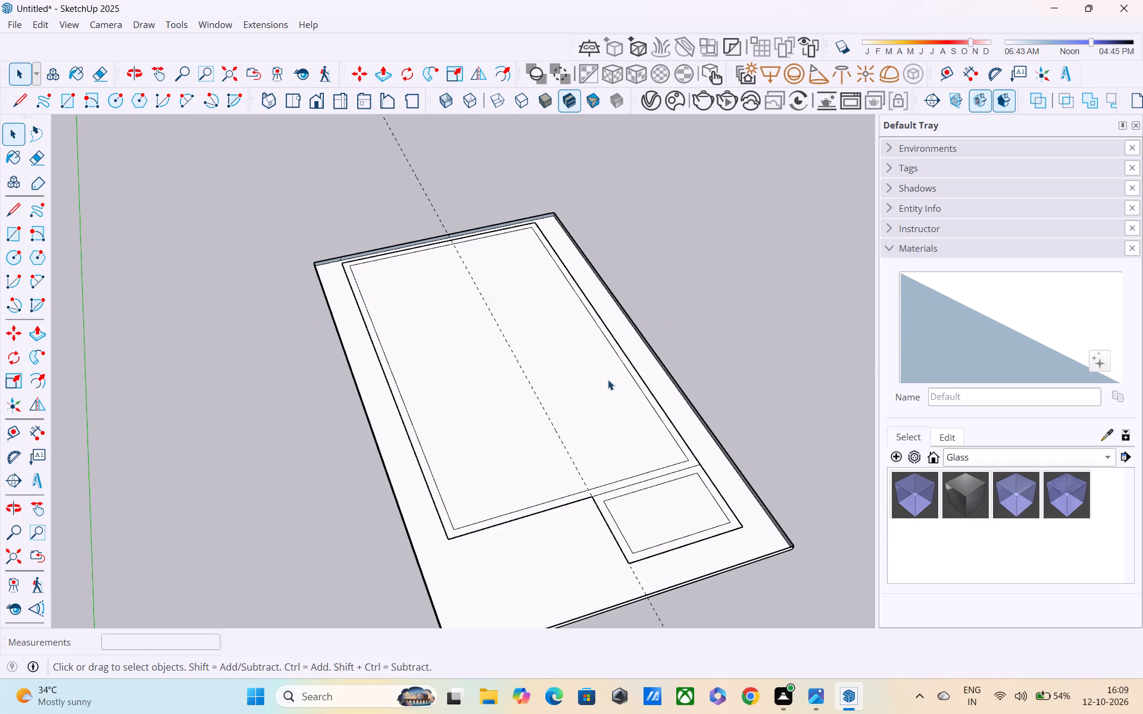
Push/Pull the wall strip between the main walls' outer and inner outlines up 10'.
{"action": "key", "text": "p"}
{"action": "scroll", "coordinate": [453, 519], "scroll_direction": "up", "scroll_amount": 2}
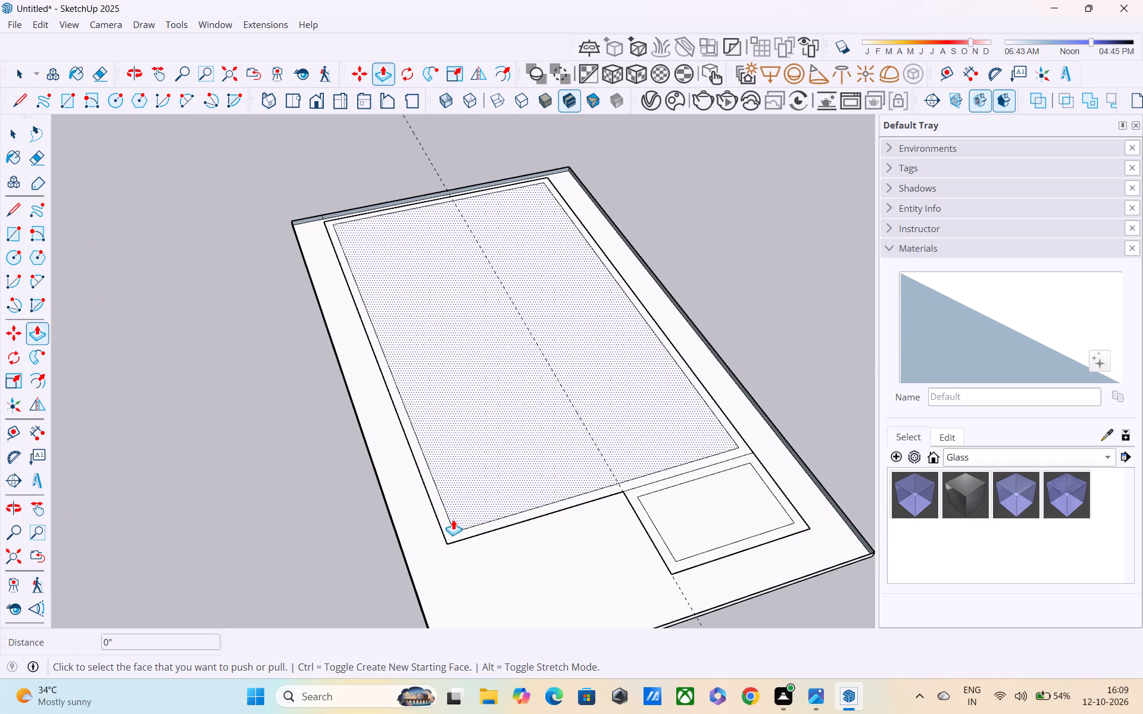
{"action": "left_click", "coordinate": [451, 530]}
{"action": "middle_click_drag", "start_coordinate": [461, 444], "coordinate": [413, 371]}
{"action": "scroll", "coordinate": [413, 368], "scroll_direction": "down", "scroll_amount": 2}
{"action": "middle_click_drag", "start_coordinate": [433, 369], "coordinate": [440, 290]}
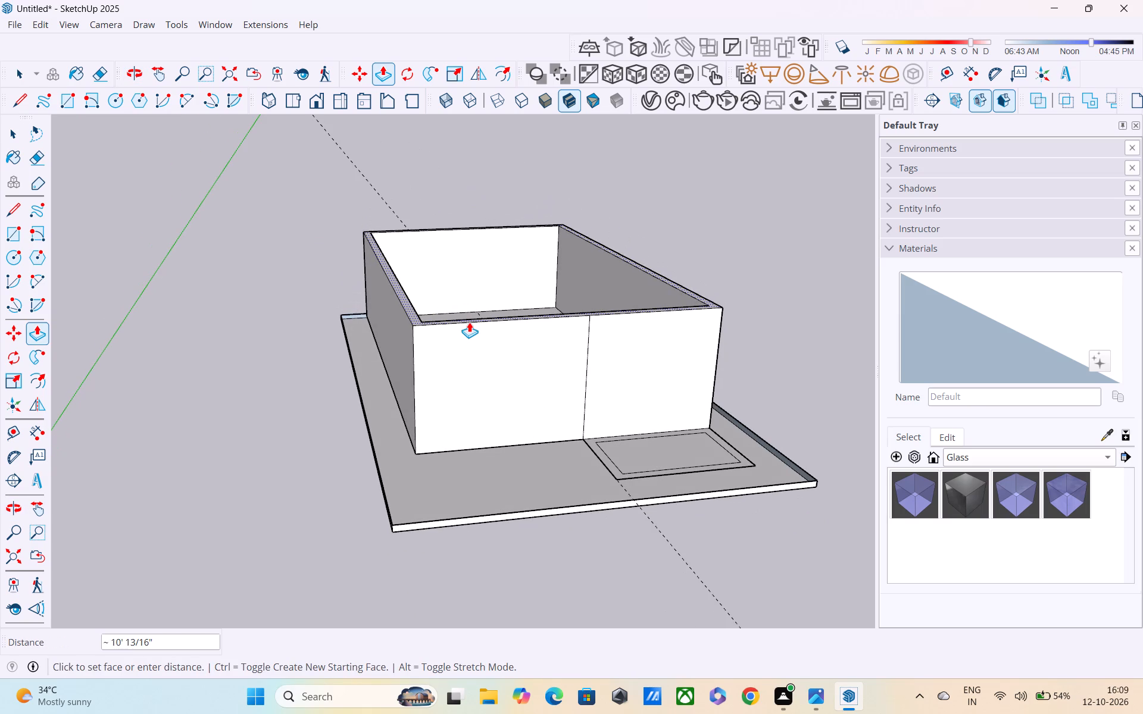
{"action": "type", "text": "10'"}
{"action": "key", "text": "Return"}
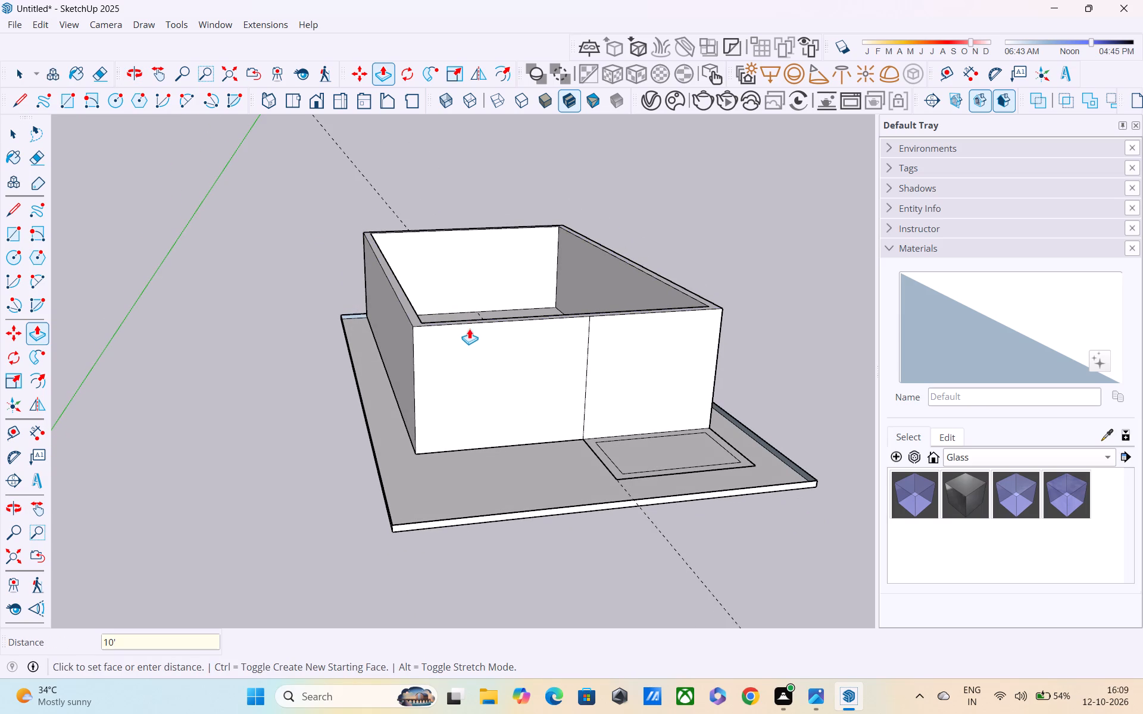
Push/Pull the front projection's wall strip upward from the slab, entering a distance of 30'.
{"action": "middle_click_drag", "start_coordinate": [629, 528], "coordinate": [622, 552]}
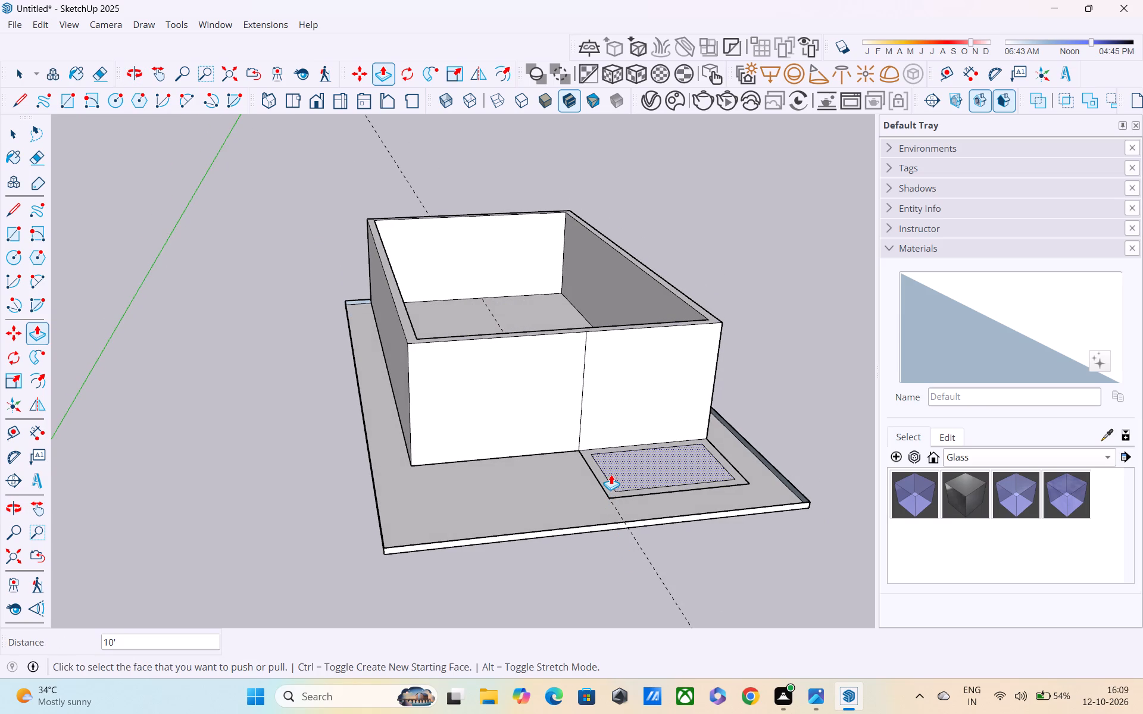
{"action": "left_click", "coordinate": [611, 487]}
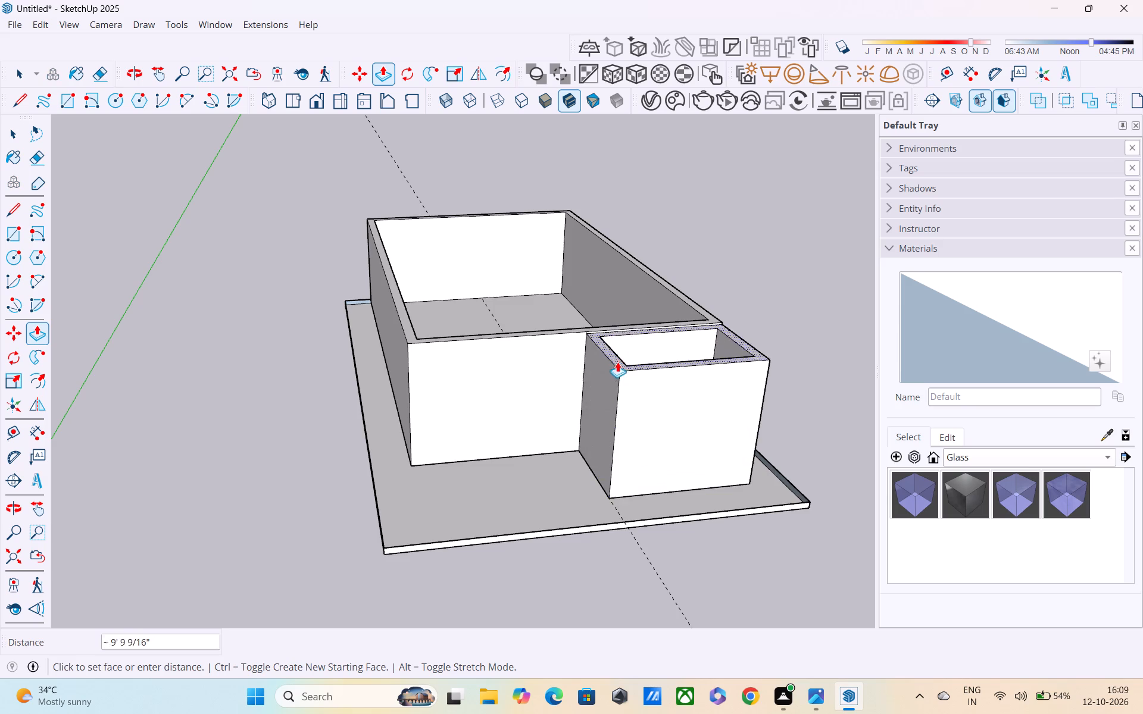
{"action": "middle_click_drag", "start_coordinate": [617, 362], "coordinate": [541, 249]}
{"action": "middle_click_drag", "start_coordinate": [561, 193], "coordinate": [574, 330]}
{"action": "scroll", "coordinate": [574, 327], "scroll_direction": "down", "scroll_amount": 4}
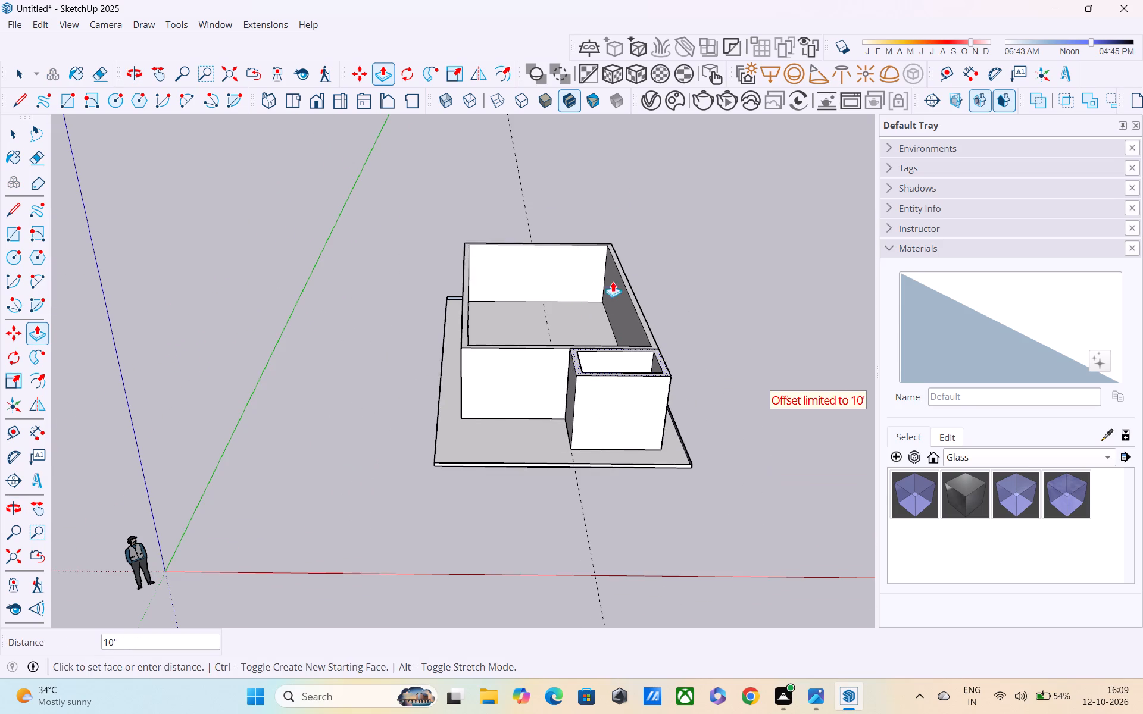
{"action": "middle_click_drag", "start_coordinate": [622, 277], "coordinate": [756, 256]}
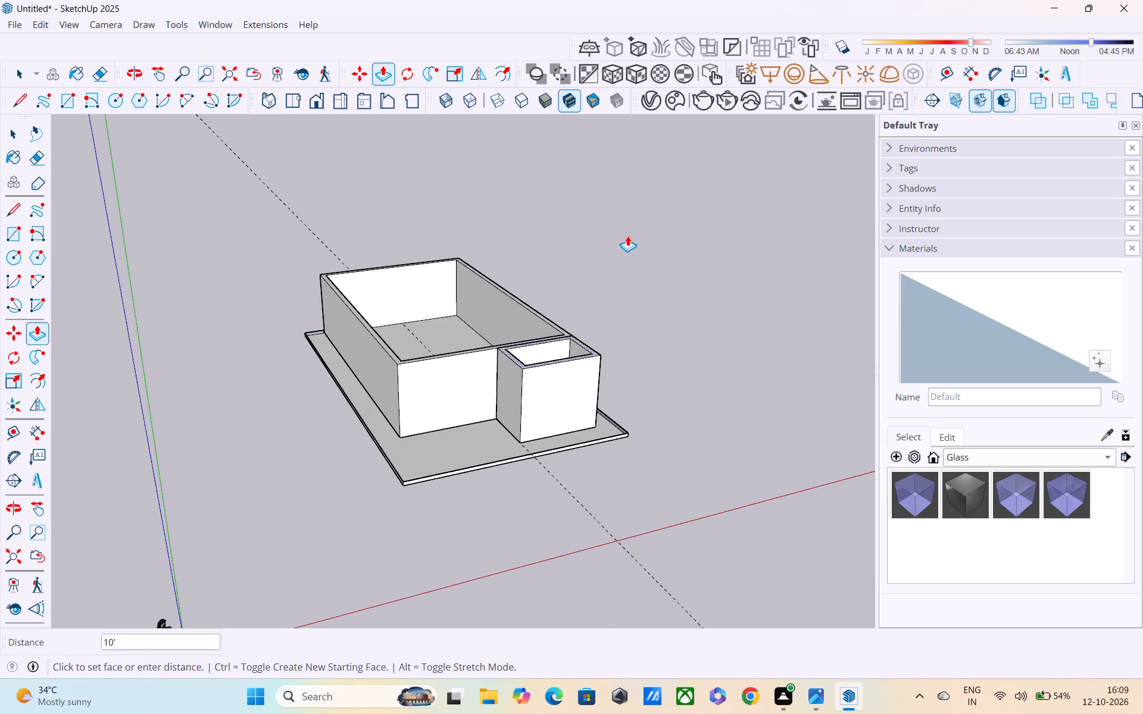
{"action": "type", "text": "30'"}
{"action": "key", "text": "Return"}
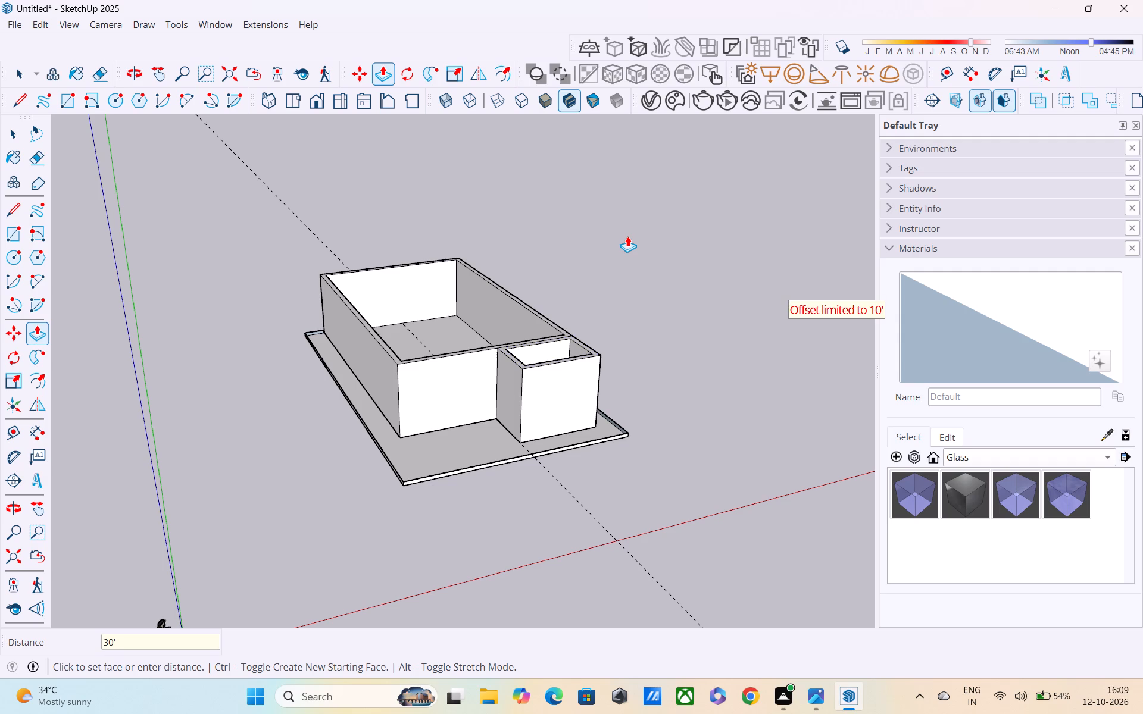
Push/Pull the top face of the front projection's walls up a further 20'.
{"action": "middle_click_drag", "start_coordinate": [514, 390], "coordinate": [583, 519]}
{"action": "scroll", "coordinate": [479, 272], "scroll_direction": "up", "scroll_amount": 3}
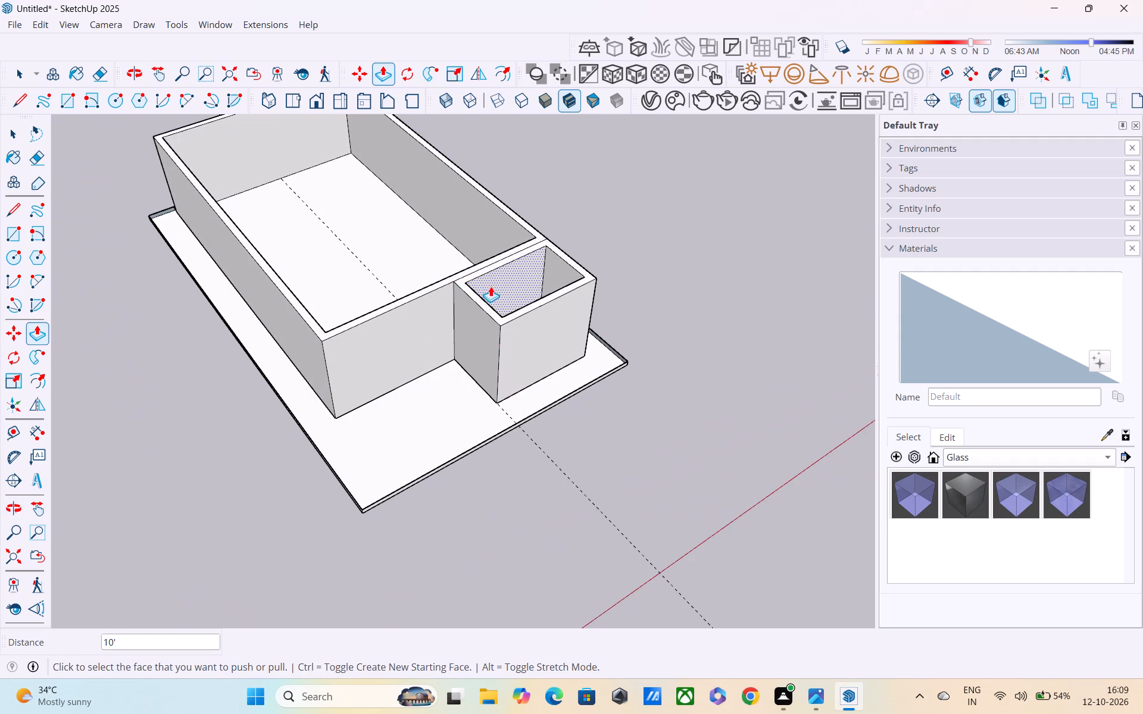
{"action": "scroll", "coordinate": [488, 299], "scroll_direction": "up", "scroll_amount": 3}
{"action": "middle_click_drag", "start_coordinate": [488, 309], "coordinate": [486, 339]}
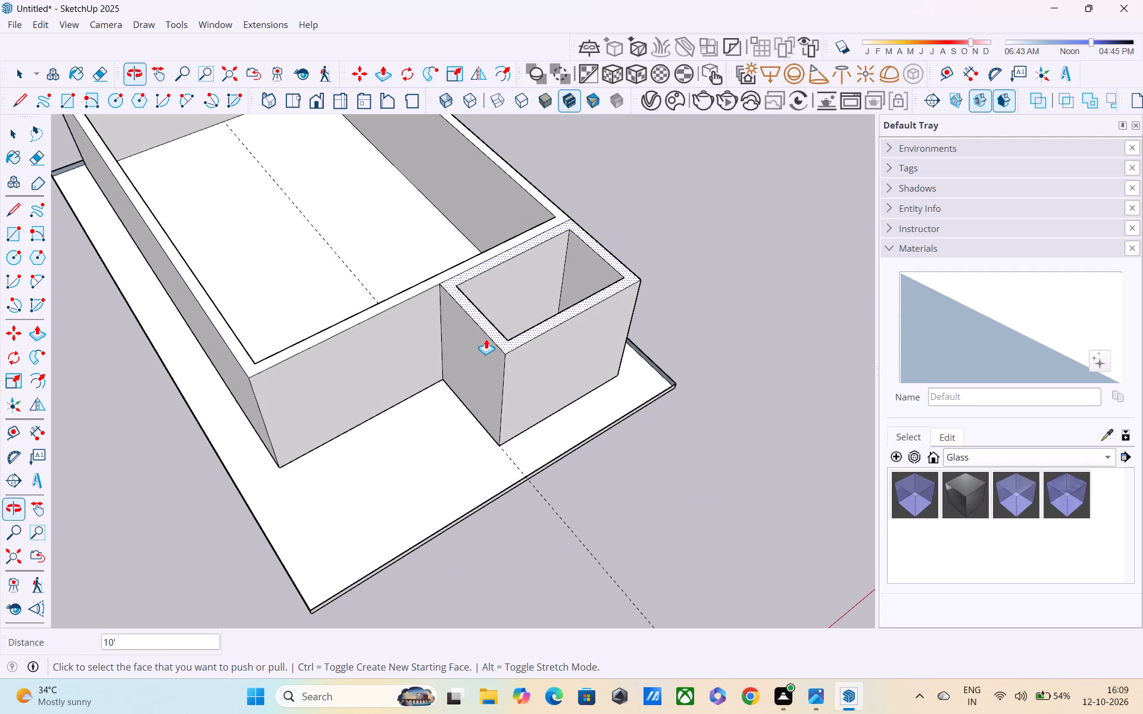
{"action": "left_click", "coordinate": [485, 323]}
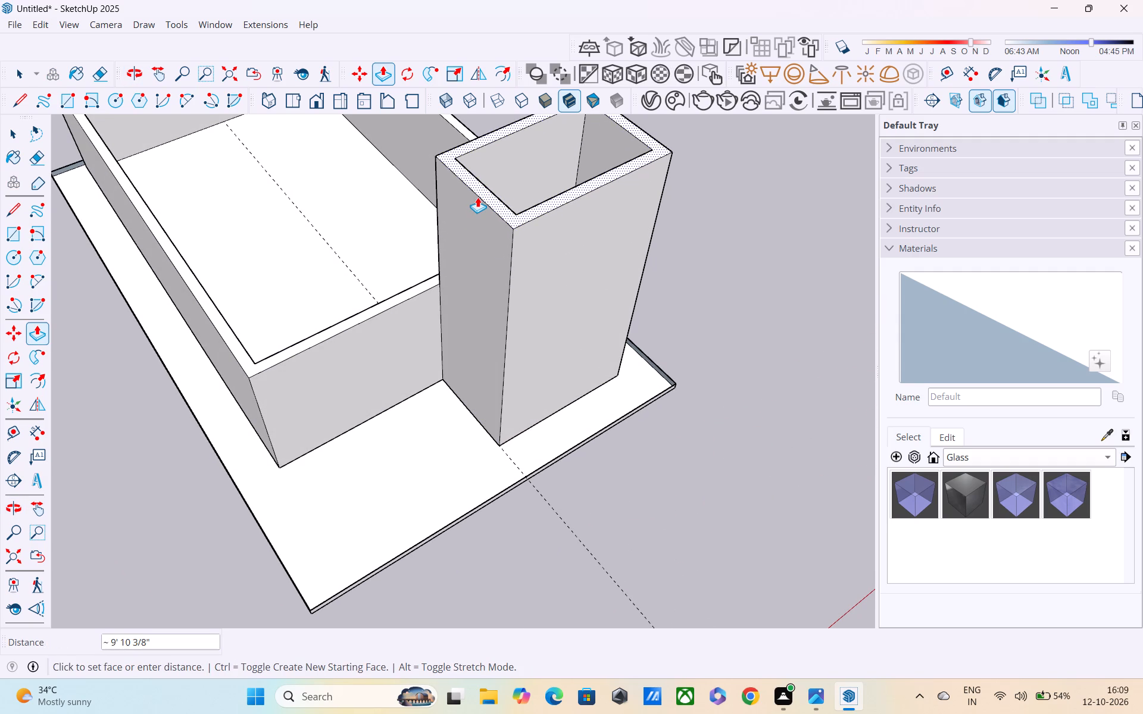
{"action": "type", "text": "20'"}
{"action": "key", "text": "Return"}
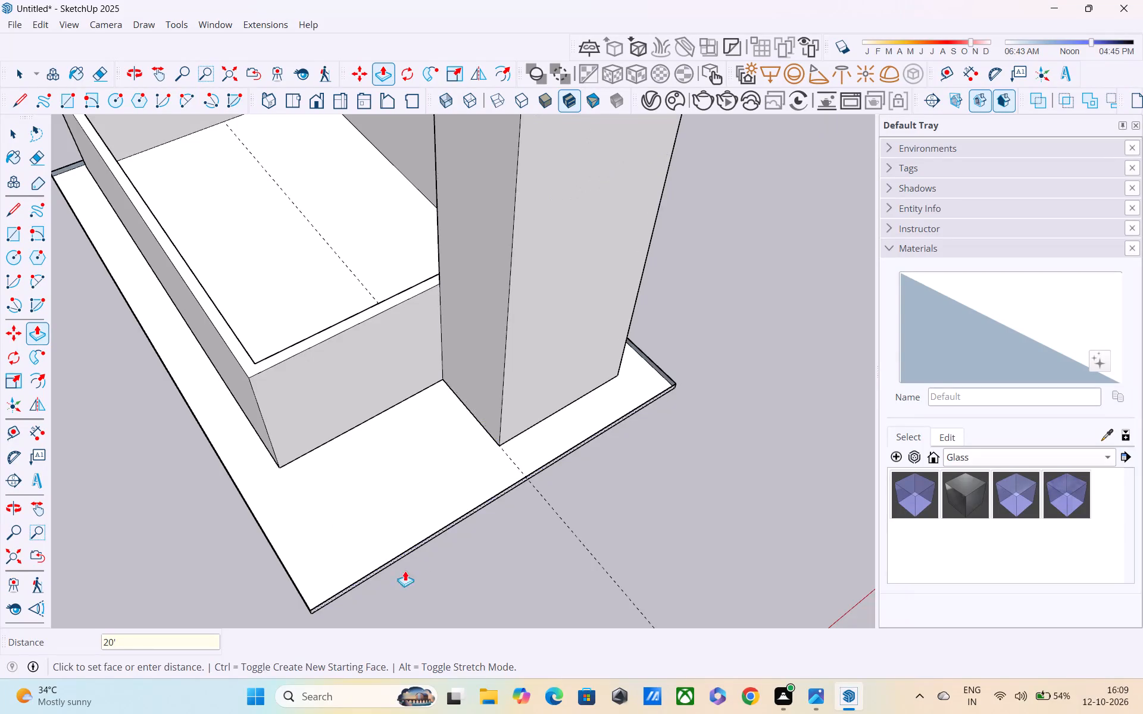
Delete the dashed guide line running lengthwise through the slab and main walls.
{"action": "scroll", "coordinate": [346, 482], "scroll_direction": "down", "scroll_amount": 4}
{"action": "middle_click_drag", "start_coordinate": [365, 424], "coordinate": [616, 330]}
{"action": "middle_click_drag", "start_coordinate": [405, 449], "coordinate": [499, 532]}
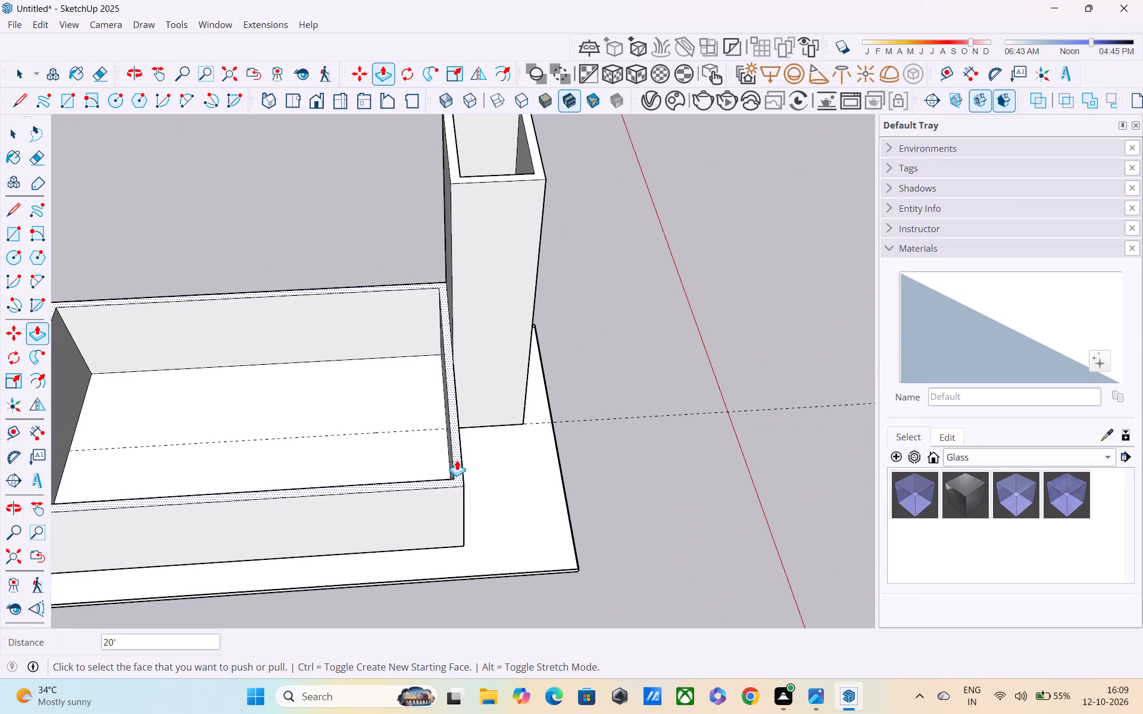
{"action": "scroll", "coordinate": [463, 444], "scroll_direction": "down", "scroll_amount": 2}
{"action": "middle_click_drag", "start_coordinate": [463, 444], "coordinate": [368, 421]}
{"action": "scroll", "coordinate": [368, 421], "scroll_direction": "down", "scroll_amount": 3}
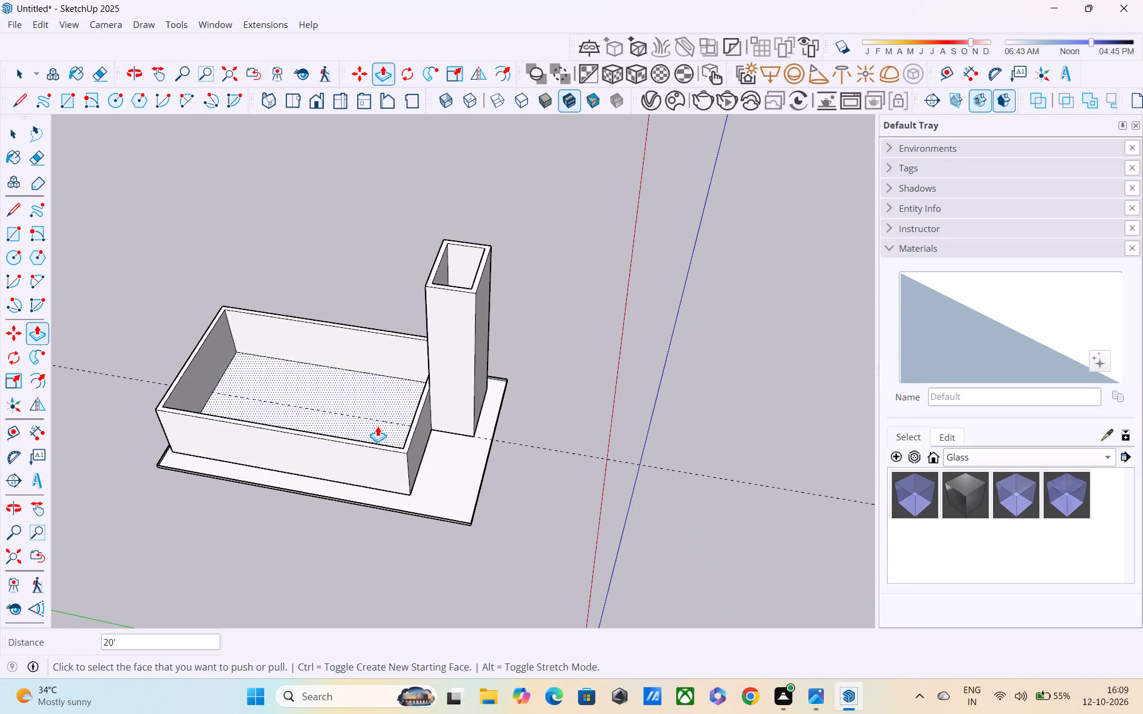
{"action": "key", "text": "Escape"}
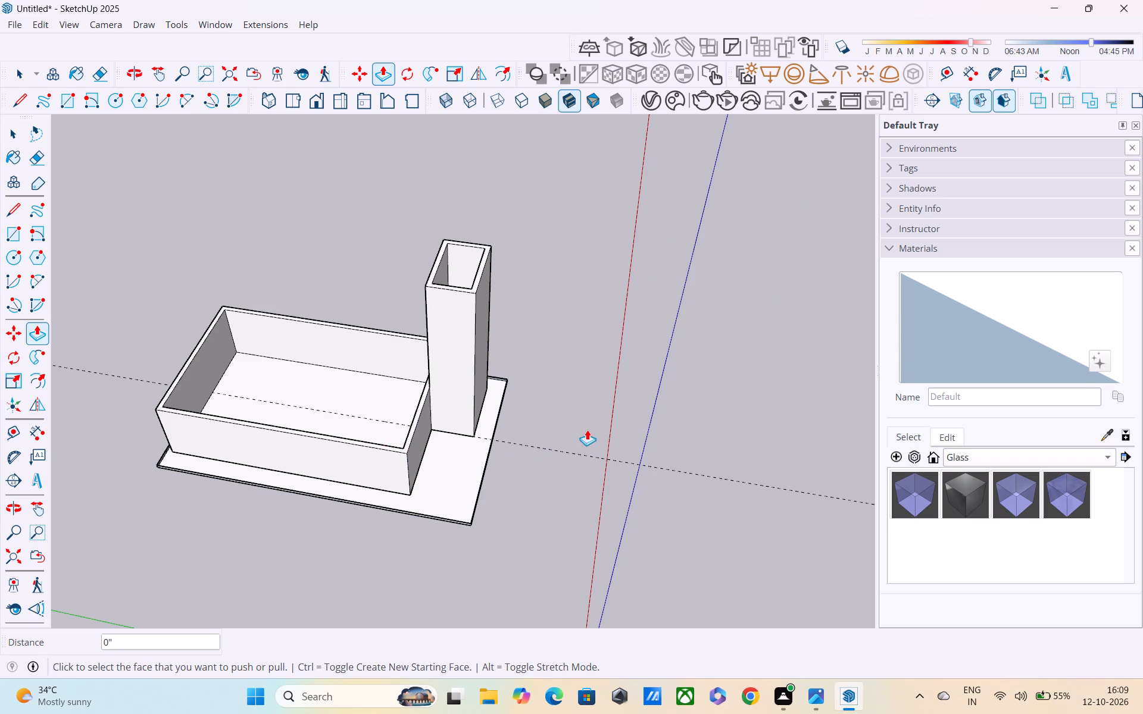
{"action": "key", "text": "space"}
{"action": "left_click_drag", "start_coordinate": [583, 422], "coordinate": [535, 542]}
{"action": "key", "text": "Delete"}
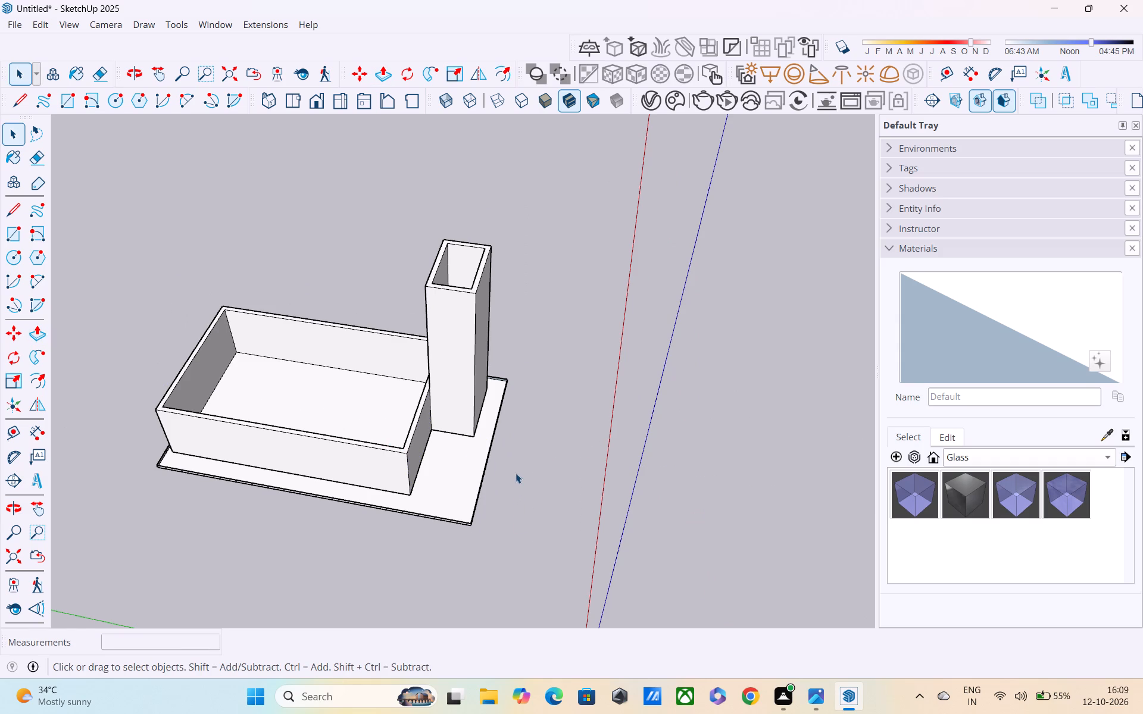
Examine the main walls and the taller front projection from several sides and from above.
{"action": "scroll", "coordinate": [516, 473], "scroll_direction": "down", "scroll_amount": 2}
{"action": "middle_click_drag", "start_coordinate": [514, 472], "coordinate": [341, 388]}
{"action": "middle_click_drag", "start_coordinate": [508, 412], "coordinate": [399, 372]}
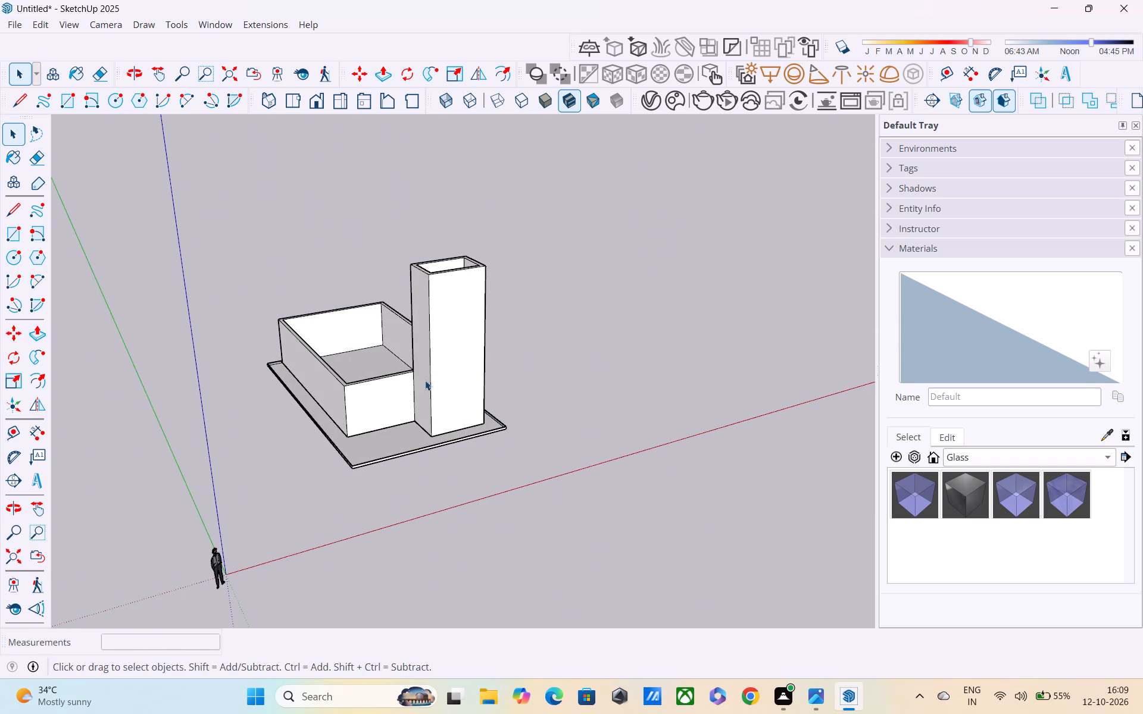
{"action": "middle_click_drag", "start_coordinate": [359, 387], "coordinate": [345, 387]}
{"action": "scroll", "coordinate": [464, 441], "scroll_direction": "down", "scroll_amount": 2}
{"action": "middle_click_drag", "start_coordinate": [480, 425], "coordinate": [394, 382]}
{"action": "scroll", "coordinate": [488, 394], "scroll_direction": "up", "scroll_amount": 2}
{"action": "middle_click_drag", "start_coordinate": [488, 394], "coordinate": [411, 368]}
{"action": "middle_click_drag", "start_coordinate": [453, 451], "coordinate": [467, 511]}
{"action": "scroll", "coordinate": [459, 483], "scroll_direction": "down", "scroll_amount": 1}
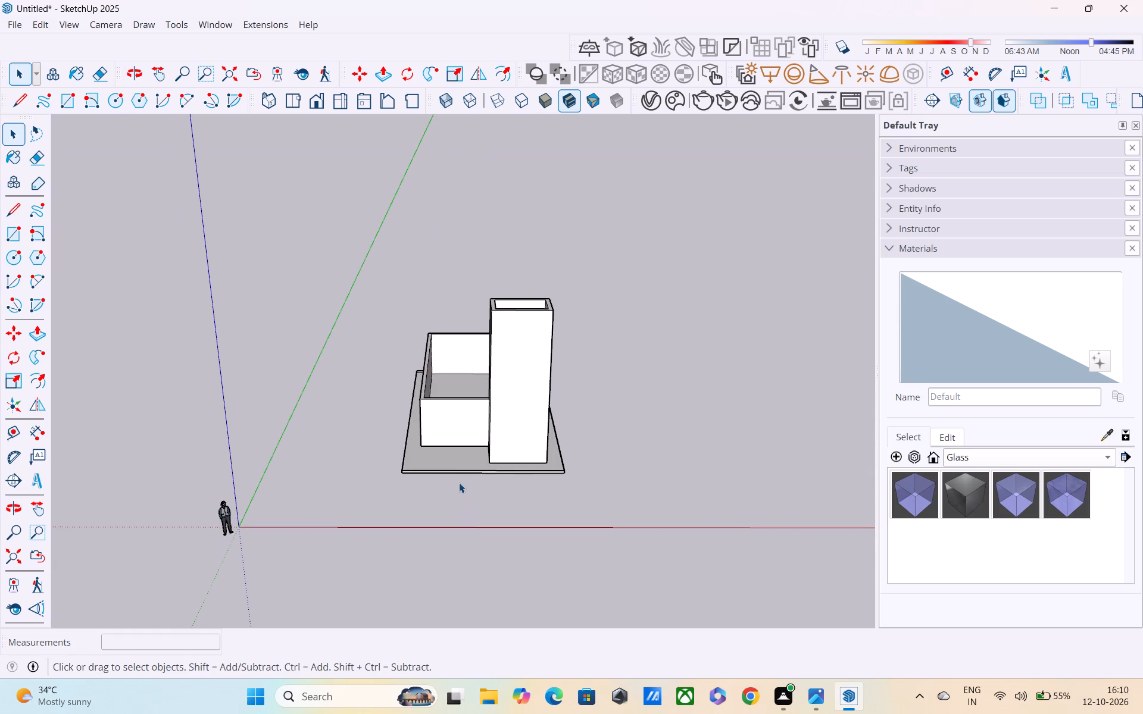
{"action": "key", "text": "Escape"}
{"action": "scroll", "coordinate": [463, 489], "scroll_direction": "down", "scroll_amount": 1}
{"action": "middle_click_drag", "start_coordinate": [510, 552], "coordinate": [651, 571]}
{"action": "middle_click_drag", "start_coordinate": [396, 455], "coordinate": [480, 464]}
{"action": "middle_click_drag", "start_coordinate": [470, 487], "coordinate": [516, 538]}
{"action": "middle_click_drag", "start_coordinate": [357, 418], "coordinate": [452, 540]}
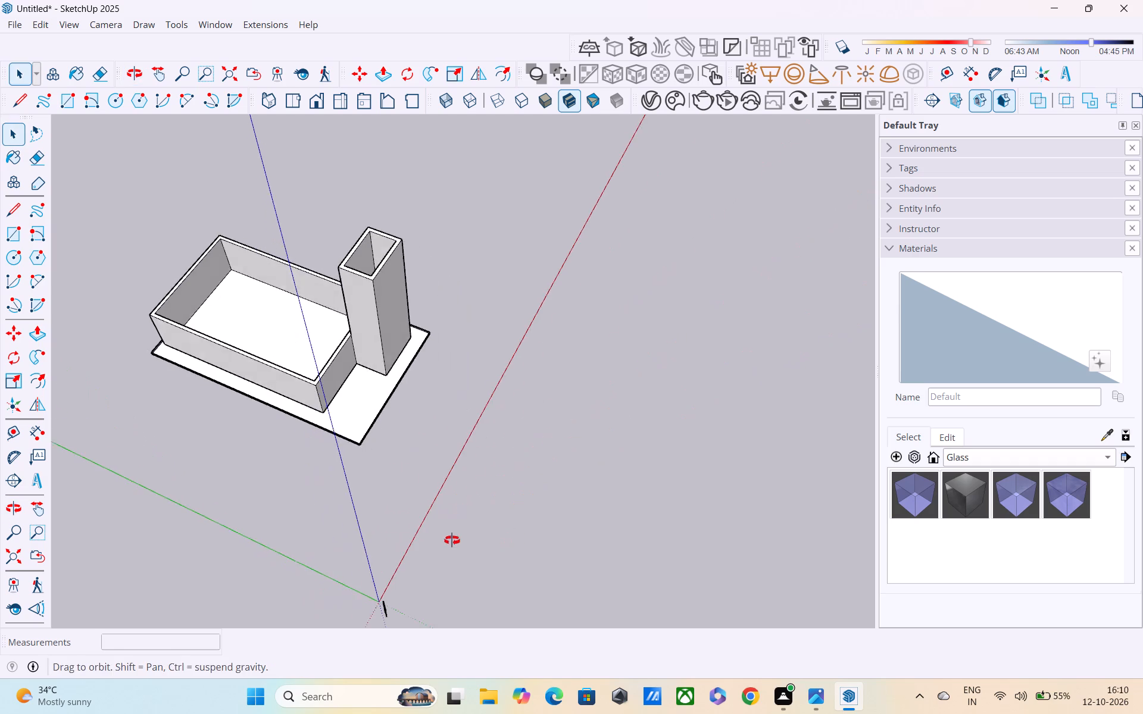
{"action": "middle_click_drag", "start_coordinate": [452, 540], "coordinate": [451, 528]}
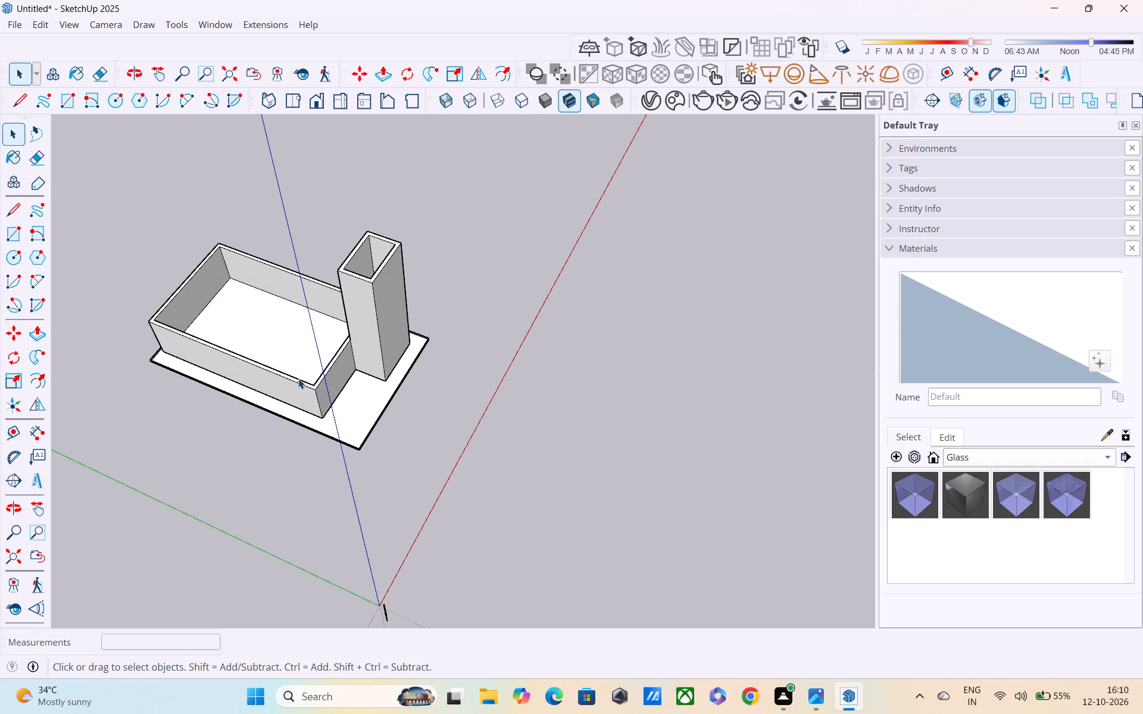
Select all connected geometry of the main walls and front projection, leaving the surrounding slab surface unselected.
{"action": "double_click", "coordinate": [295, 387]}
{"action": "triple_click", "coordinate": [321, 375]}
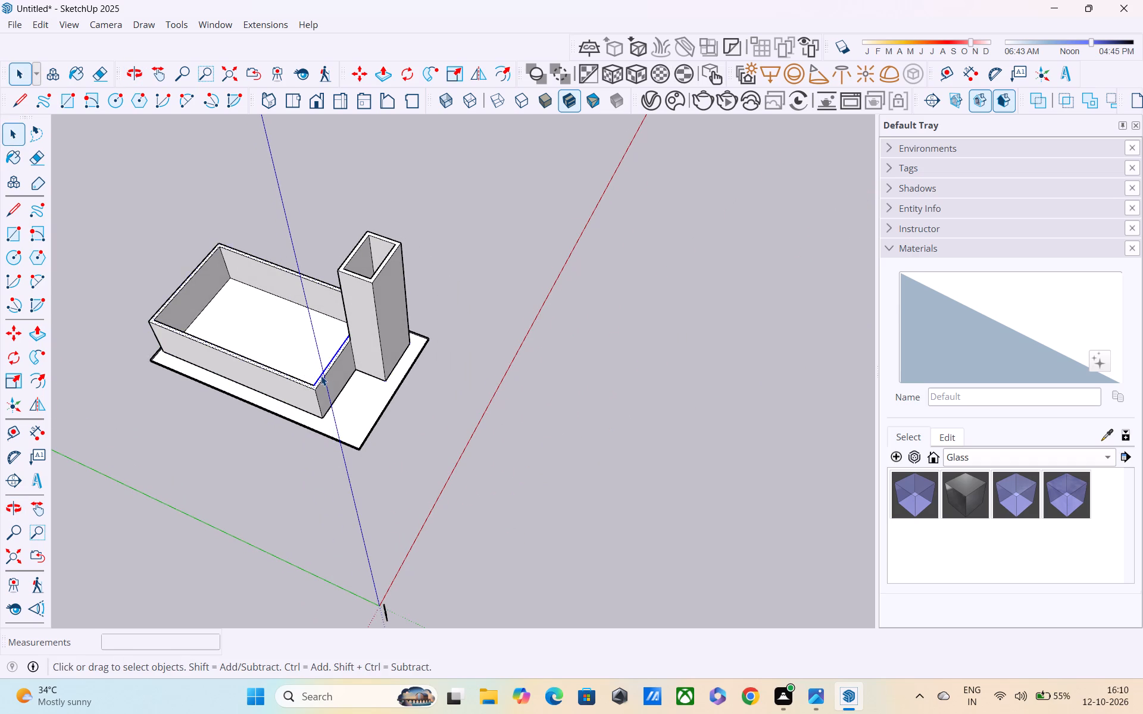
{"action": "left_click", "coordinate": [321, 375]}
{"action": "key", "text": "Escape"}
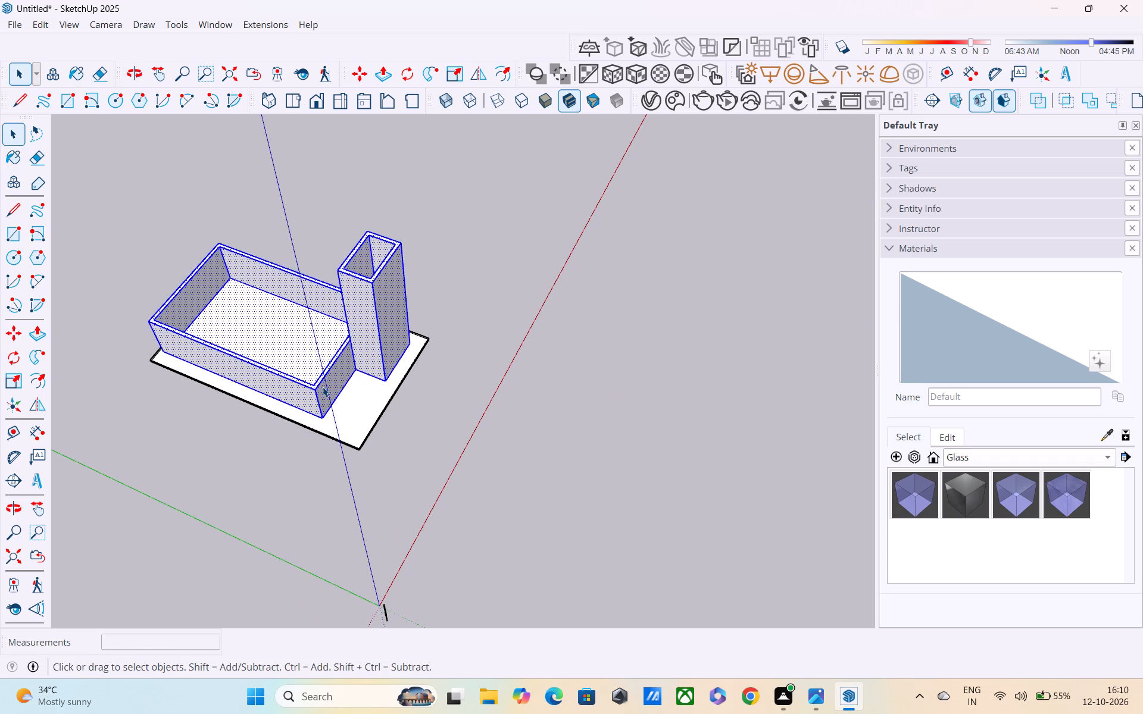
{"action": "left_click", "coordinate": [456, 314]}
{"action": "double_click", "coordinate": [330, 368]}
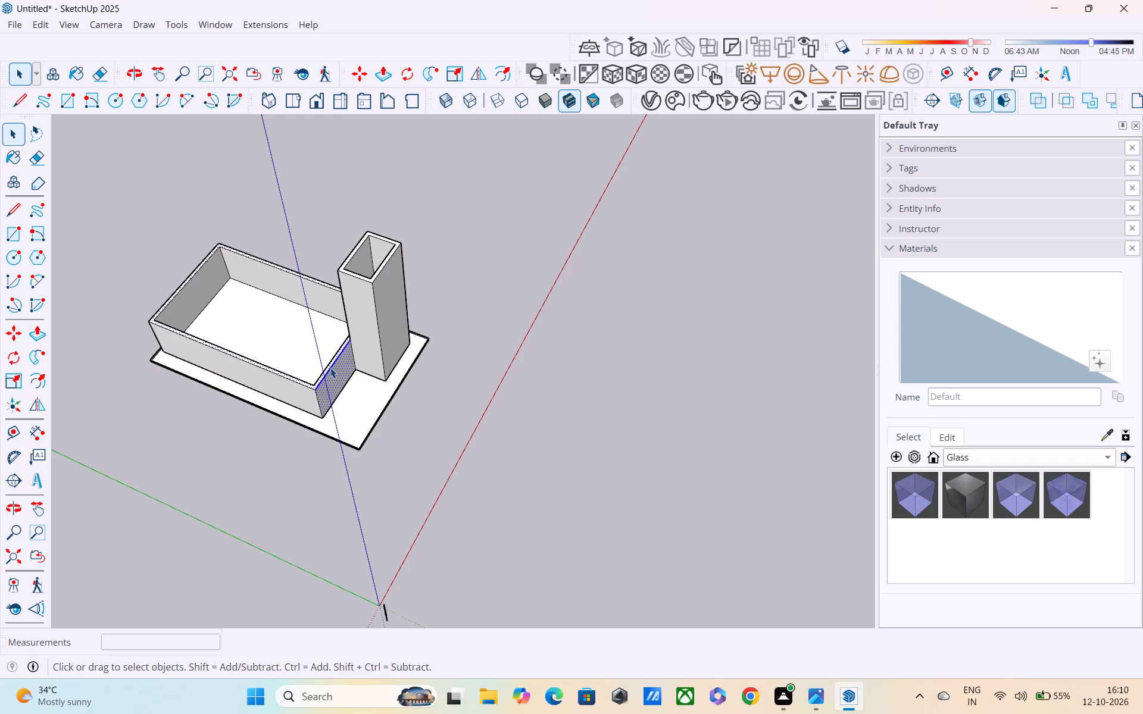
{"action": "left_click", "coordinate": [330, 368]}
{"action": "triple_click", "coordinate": [319, 376]}
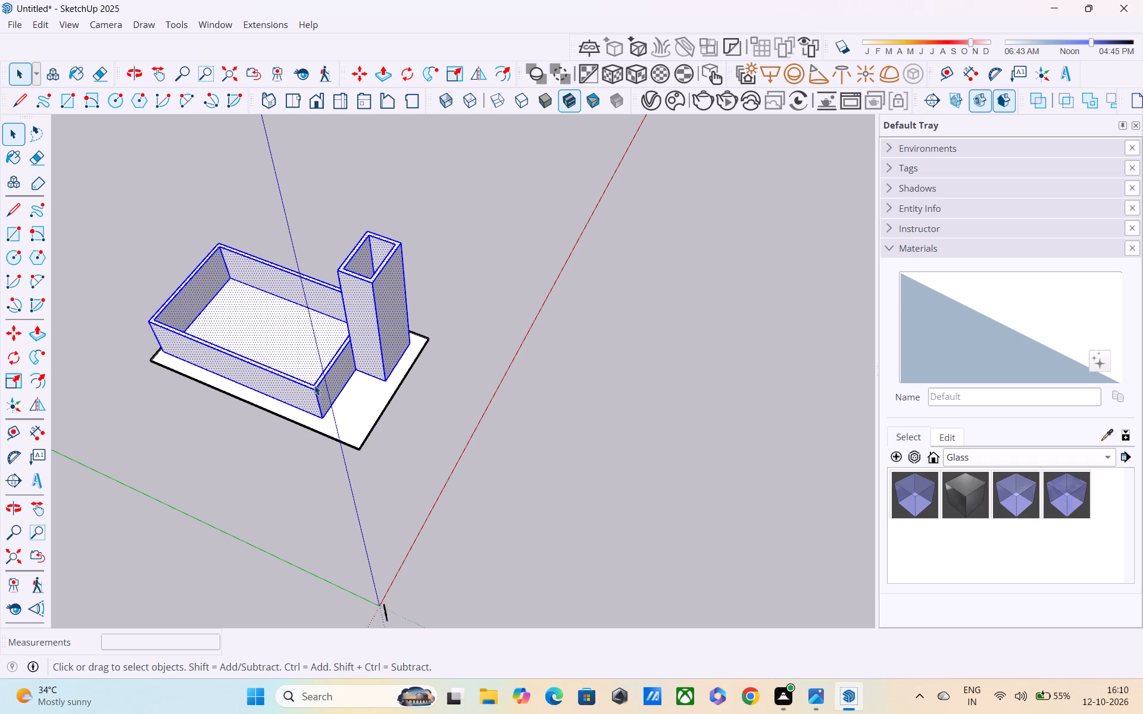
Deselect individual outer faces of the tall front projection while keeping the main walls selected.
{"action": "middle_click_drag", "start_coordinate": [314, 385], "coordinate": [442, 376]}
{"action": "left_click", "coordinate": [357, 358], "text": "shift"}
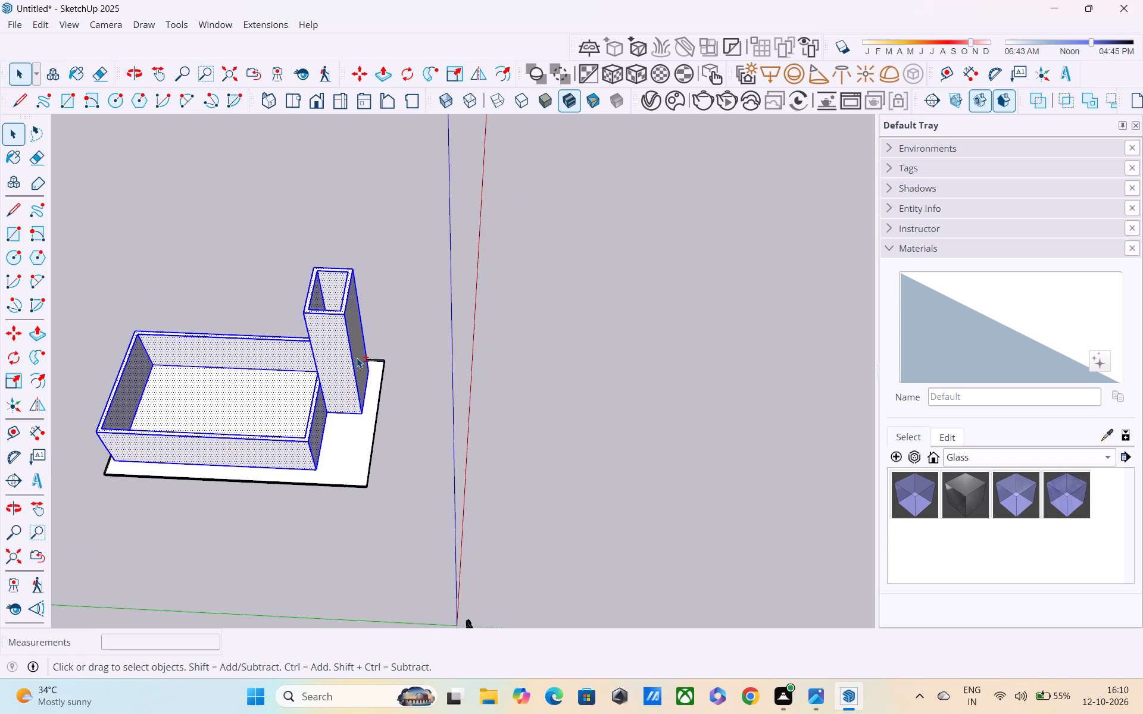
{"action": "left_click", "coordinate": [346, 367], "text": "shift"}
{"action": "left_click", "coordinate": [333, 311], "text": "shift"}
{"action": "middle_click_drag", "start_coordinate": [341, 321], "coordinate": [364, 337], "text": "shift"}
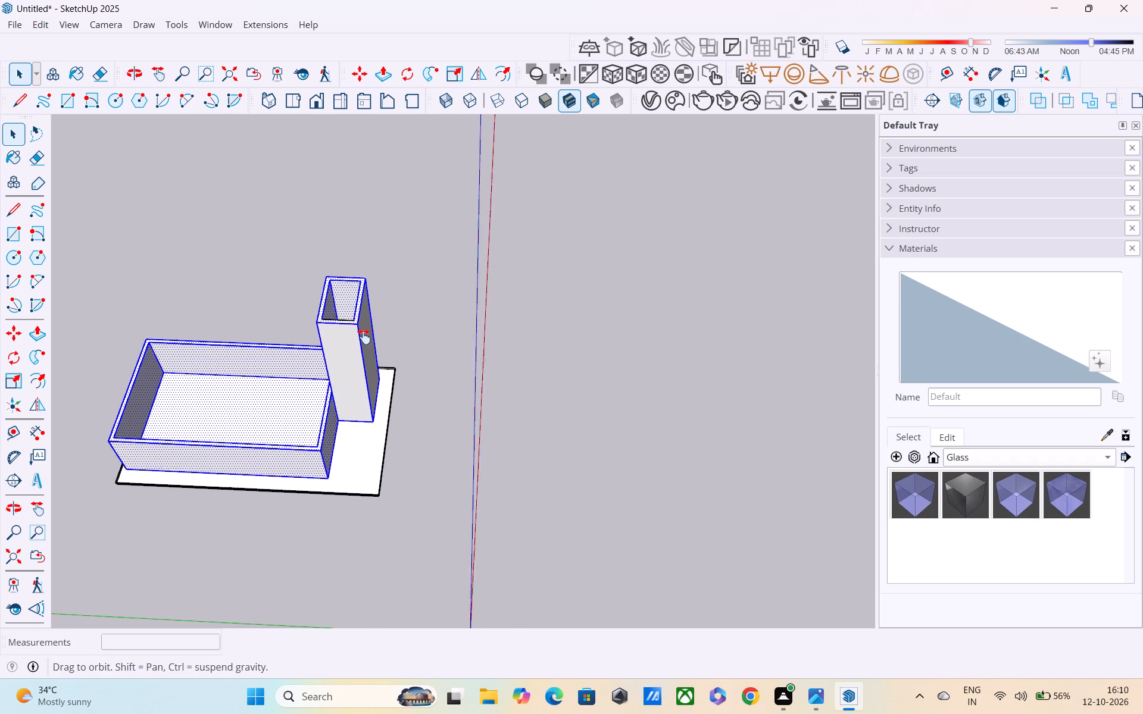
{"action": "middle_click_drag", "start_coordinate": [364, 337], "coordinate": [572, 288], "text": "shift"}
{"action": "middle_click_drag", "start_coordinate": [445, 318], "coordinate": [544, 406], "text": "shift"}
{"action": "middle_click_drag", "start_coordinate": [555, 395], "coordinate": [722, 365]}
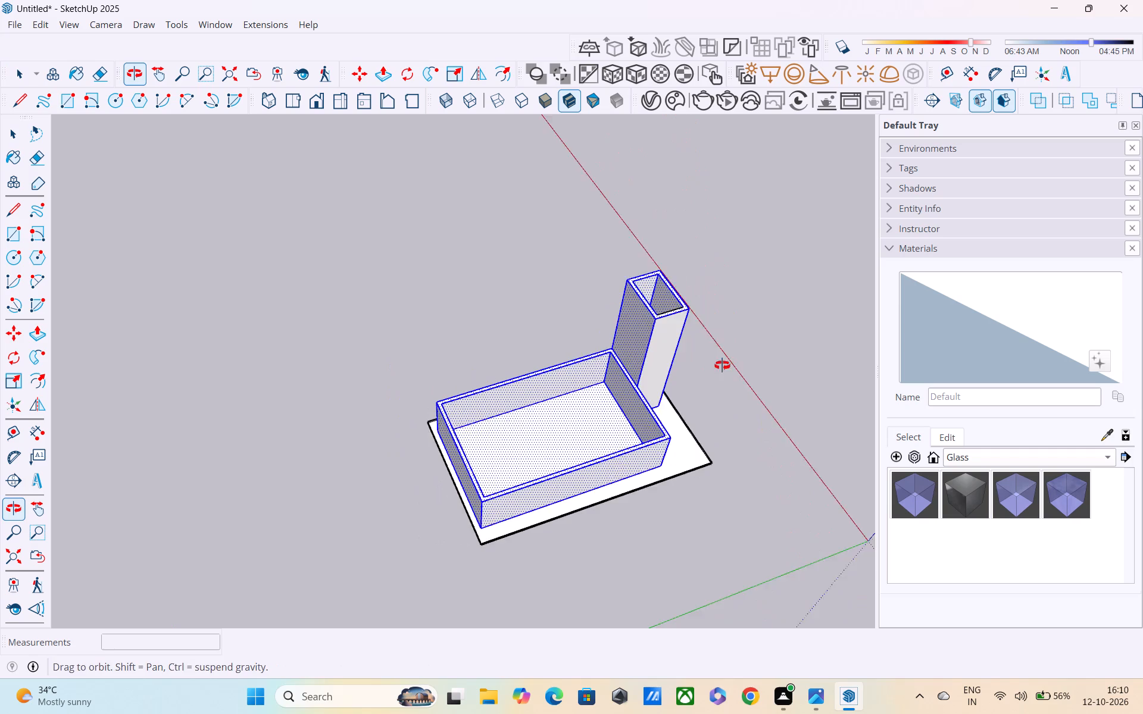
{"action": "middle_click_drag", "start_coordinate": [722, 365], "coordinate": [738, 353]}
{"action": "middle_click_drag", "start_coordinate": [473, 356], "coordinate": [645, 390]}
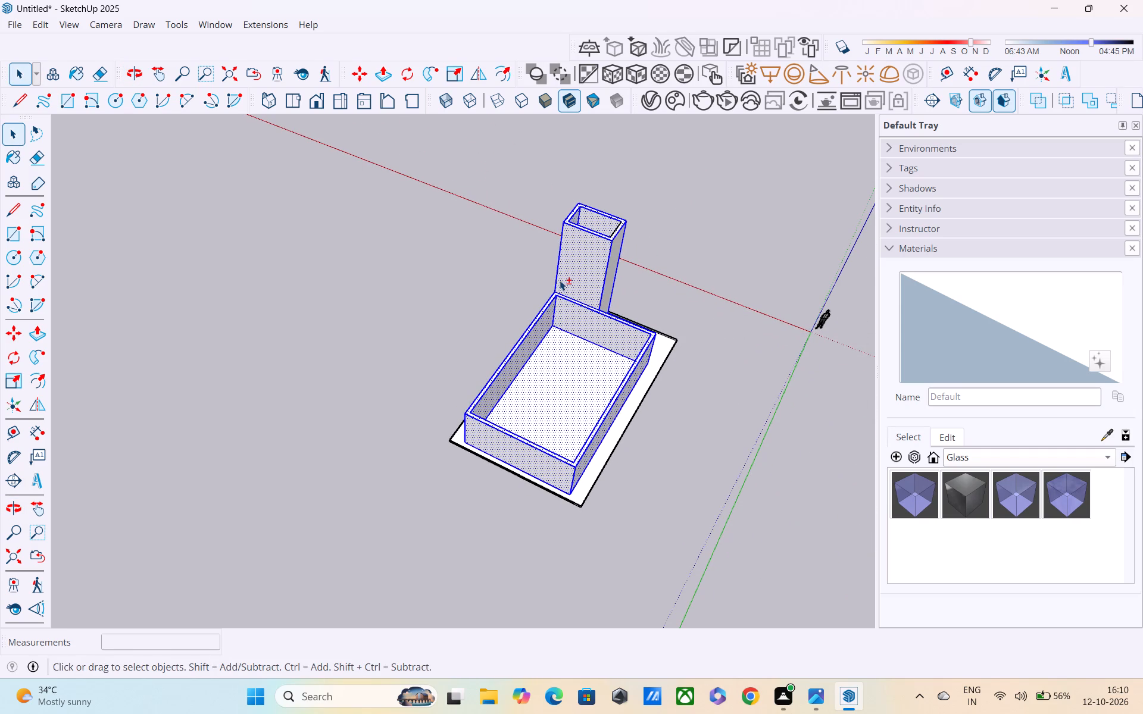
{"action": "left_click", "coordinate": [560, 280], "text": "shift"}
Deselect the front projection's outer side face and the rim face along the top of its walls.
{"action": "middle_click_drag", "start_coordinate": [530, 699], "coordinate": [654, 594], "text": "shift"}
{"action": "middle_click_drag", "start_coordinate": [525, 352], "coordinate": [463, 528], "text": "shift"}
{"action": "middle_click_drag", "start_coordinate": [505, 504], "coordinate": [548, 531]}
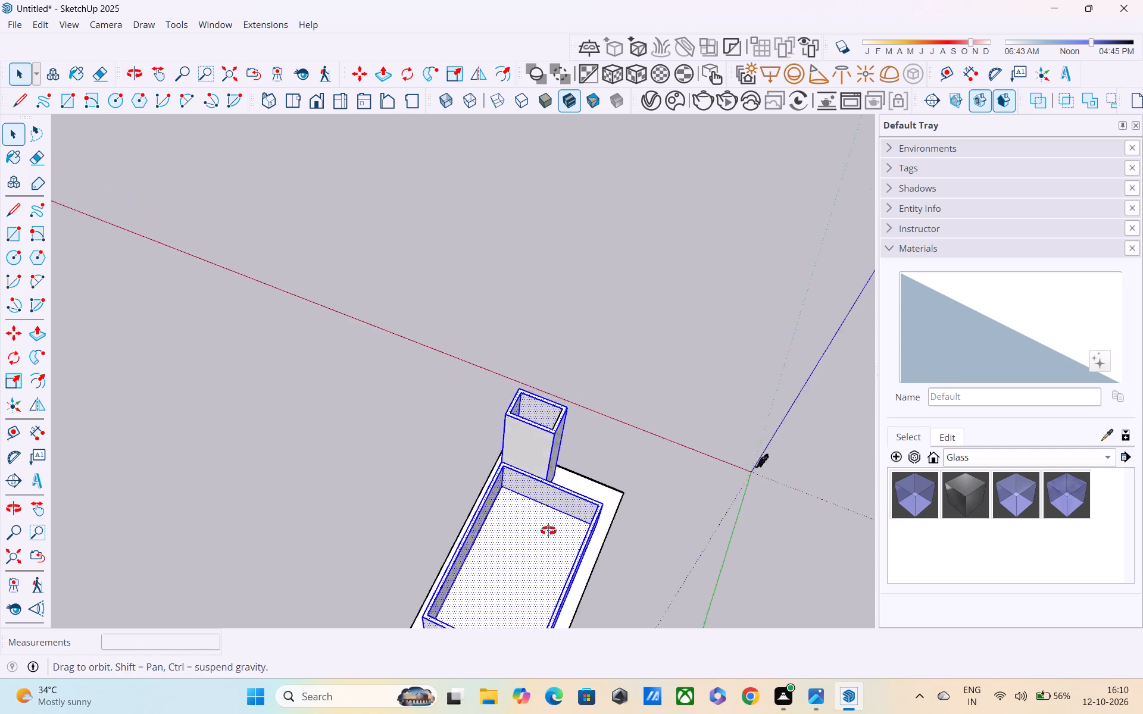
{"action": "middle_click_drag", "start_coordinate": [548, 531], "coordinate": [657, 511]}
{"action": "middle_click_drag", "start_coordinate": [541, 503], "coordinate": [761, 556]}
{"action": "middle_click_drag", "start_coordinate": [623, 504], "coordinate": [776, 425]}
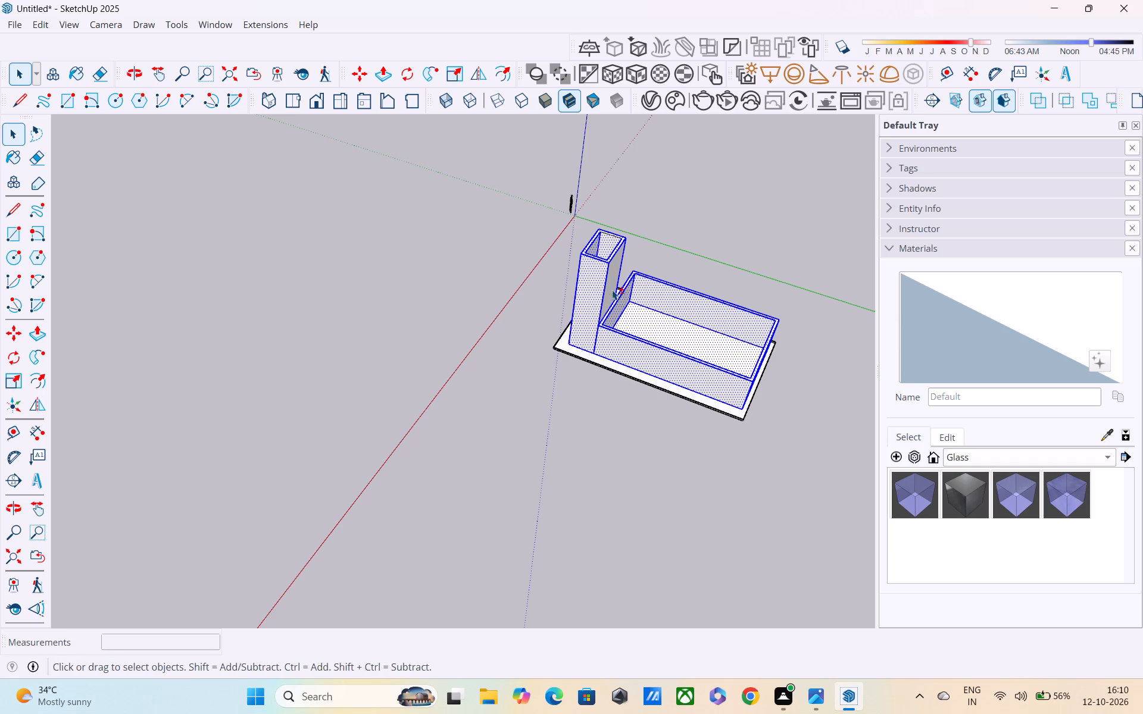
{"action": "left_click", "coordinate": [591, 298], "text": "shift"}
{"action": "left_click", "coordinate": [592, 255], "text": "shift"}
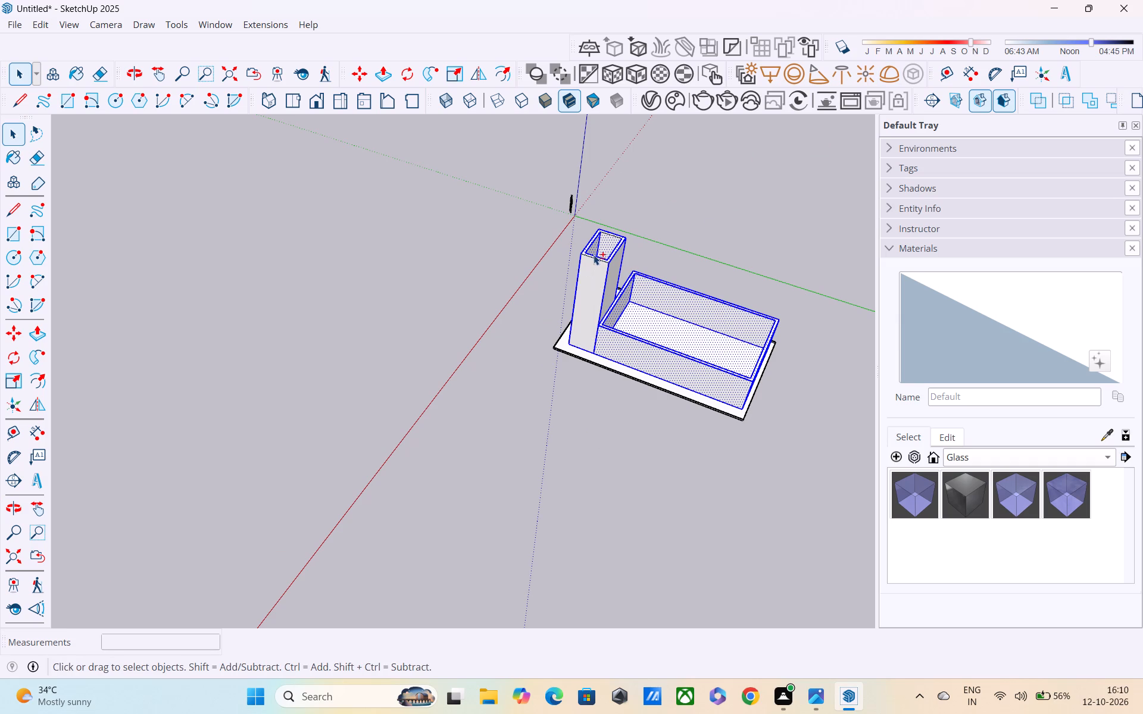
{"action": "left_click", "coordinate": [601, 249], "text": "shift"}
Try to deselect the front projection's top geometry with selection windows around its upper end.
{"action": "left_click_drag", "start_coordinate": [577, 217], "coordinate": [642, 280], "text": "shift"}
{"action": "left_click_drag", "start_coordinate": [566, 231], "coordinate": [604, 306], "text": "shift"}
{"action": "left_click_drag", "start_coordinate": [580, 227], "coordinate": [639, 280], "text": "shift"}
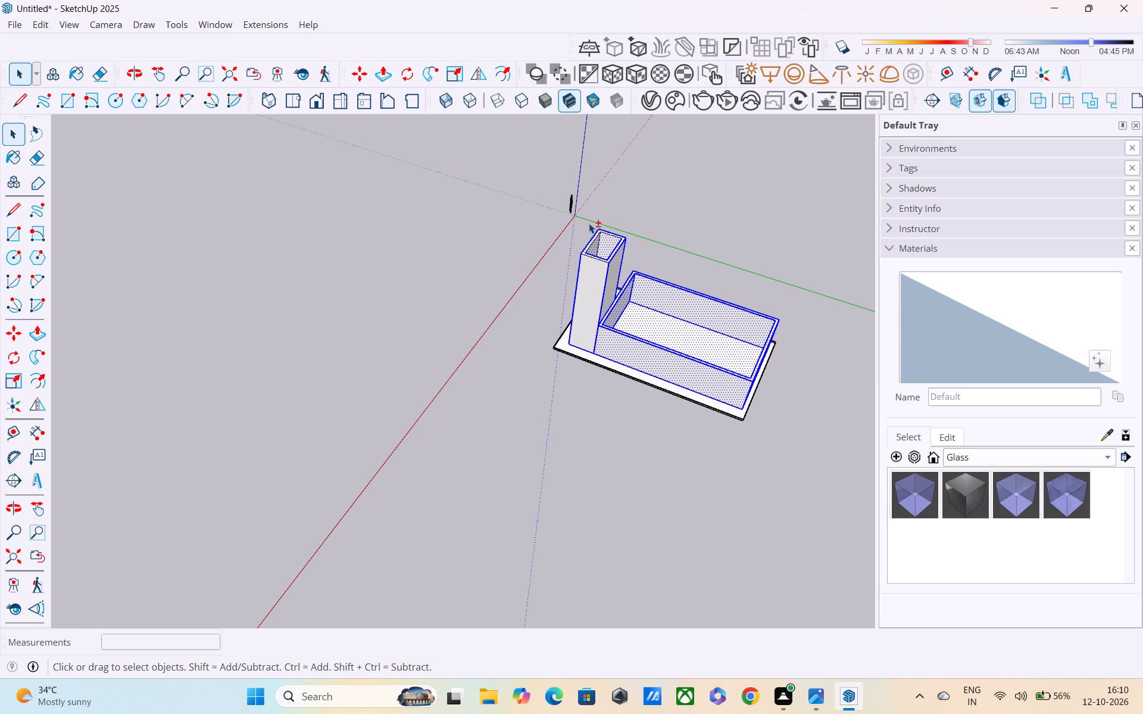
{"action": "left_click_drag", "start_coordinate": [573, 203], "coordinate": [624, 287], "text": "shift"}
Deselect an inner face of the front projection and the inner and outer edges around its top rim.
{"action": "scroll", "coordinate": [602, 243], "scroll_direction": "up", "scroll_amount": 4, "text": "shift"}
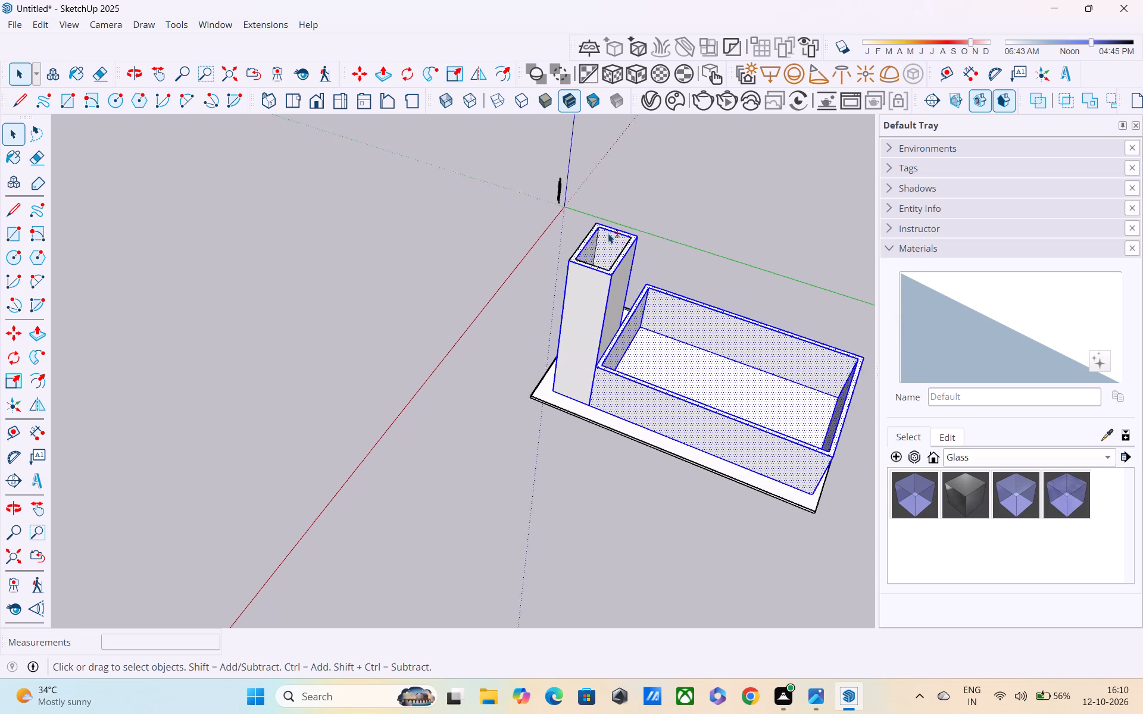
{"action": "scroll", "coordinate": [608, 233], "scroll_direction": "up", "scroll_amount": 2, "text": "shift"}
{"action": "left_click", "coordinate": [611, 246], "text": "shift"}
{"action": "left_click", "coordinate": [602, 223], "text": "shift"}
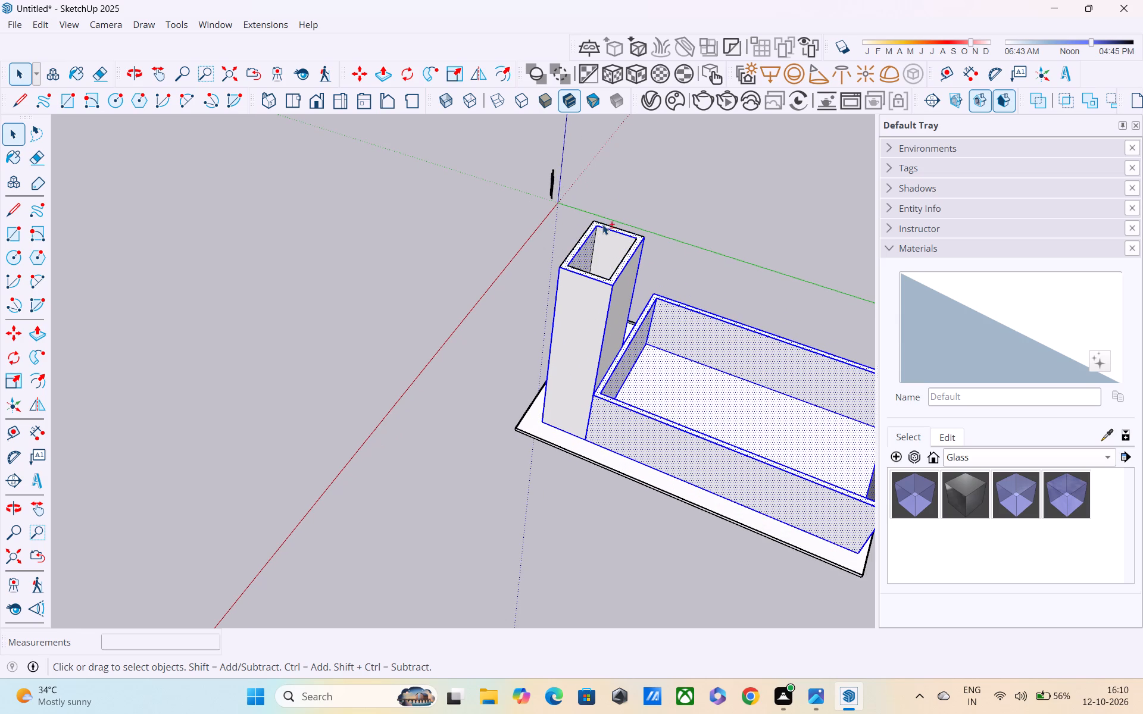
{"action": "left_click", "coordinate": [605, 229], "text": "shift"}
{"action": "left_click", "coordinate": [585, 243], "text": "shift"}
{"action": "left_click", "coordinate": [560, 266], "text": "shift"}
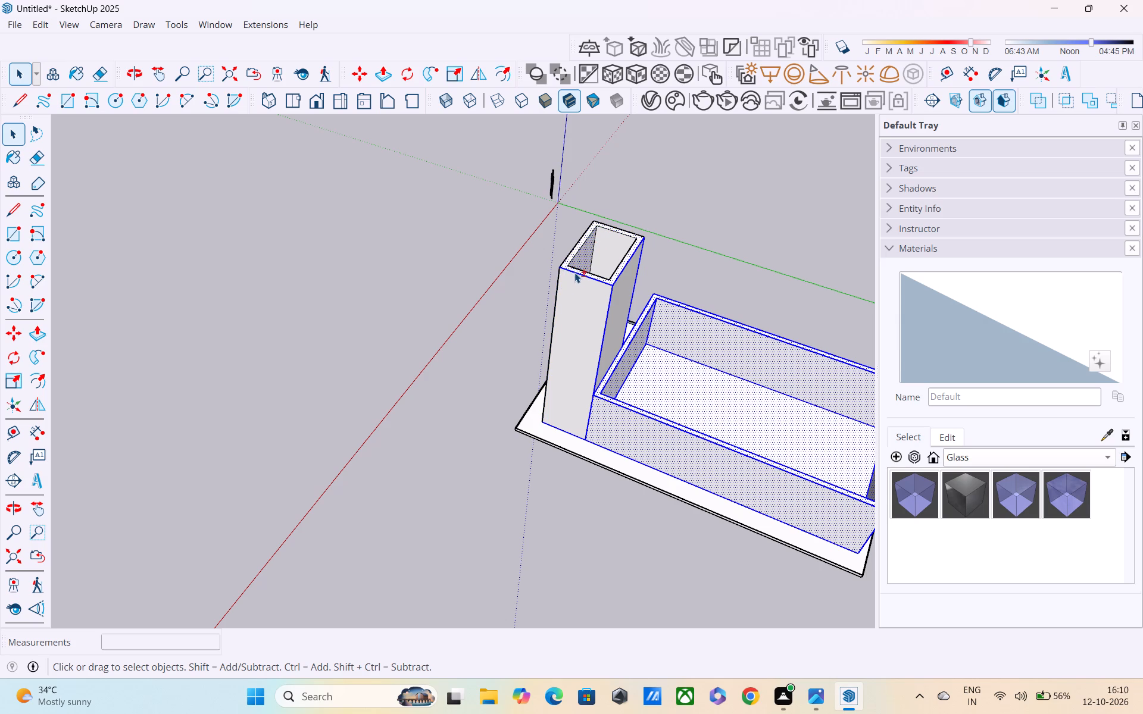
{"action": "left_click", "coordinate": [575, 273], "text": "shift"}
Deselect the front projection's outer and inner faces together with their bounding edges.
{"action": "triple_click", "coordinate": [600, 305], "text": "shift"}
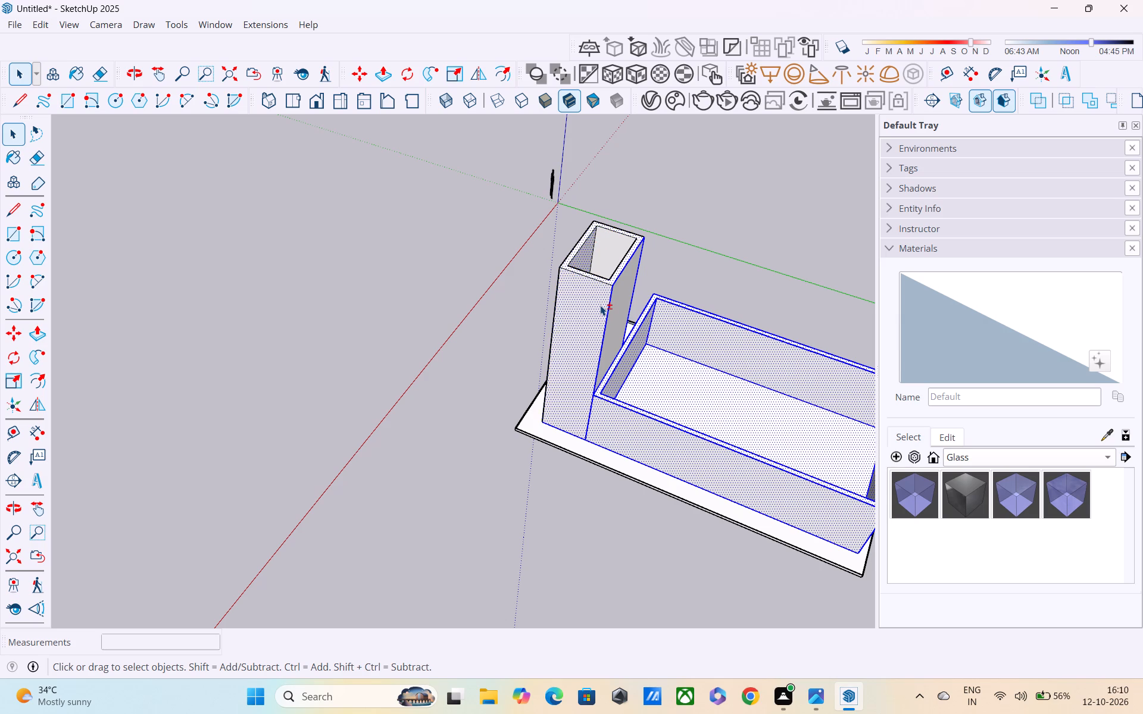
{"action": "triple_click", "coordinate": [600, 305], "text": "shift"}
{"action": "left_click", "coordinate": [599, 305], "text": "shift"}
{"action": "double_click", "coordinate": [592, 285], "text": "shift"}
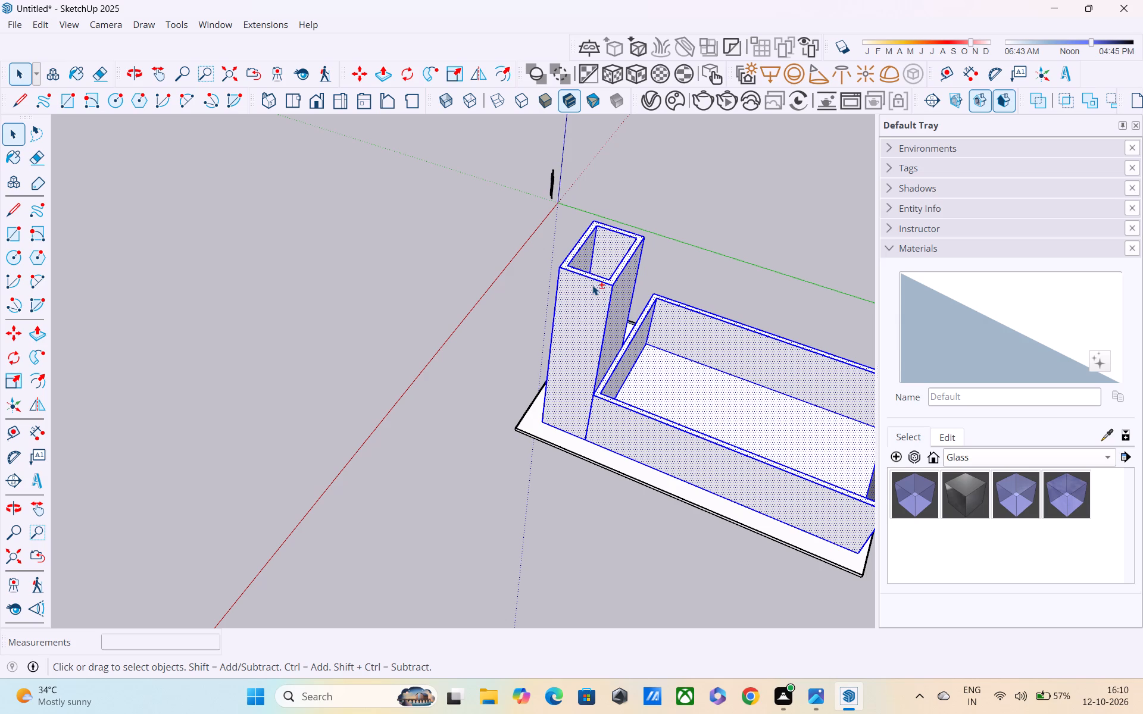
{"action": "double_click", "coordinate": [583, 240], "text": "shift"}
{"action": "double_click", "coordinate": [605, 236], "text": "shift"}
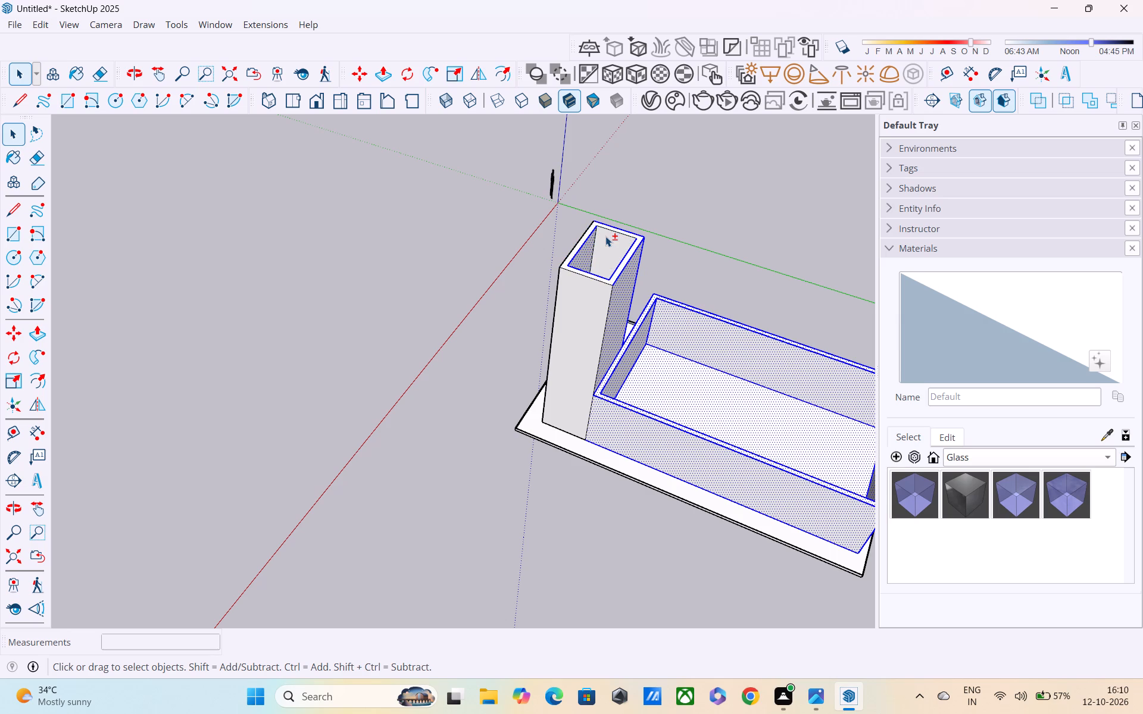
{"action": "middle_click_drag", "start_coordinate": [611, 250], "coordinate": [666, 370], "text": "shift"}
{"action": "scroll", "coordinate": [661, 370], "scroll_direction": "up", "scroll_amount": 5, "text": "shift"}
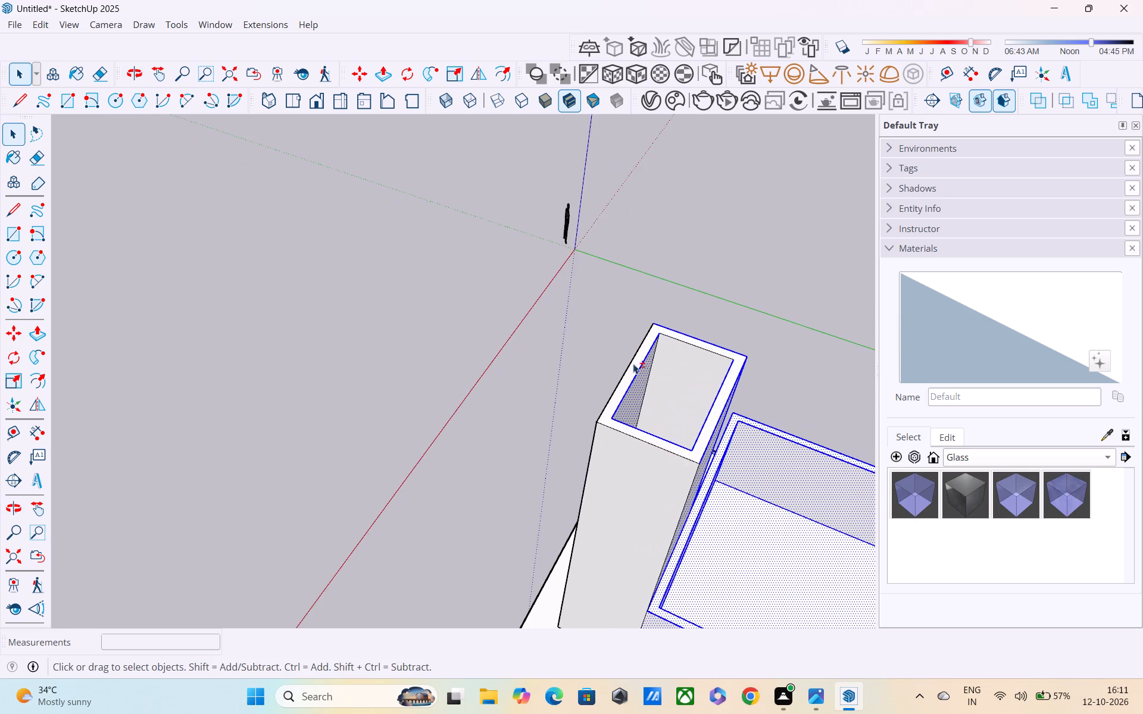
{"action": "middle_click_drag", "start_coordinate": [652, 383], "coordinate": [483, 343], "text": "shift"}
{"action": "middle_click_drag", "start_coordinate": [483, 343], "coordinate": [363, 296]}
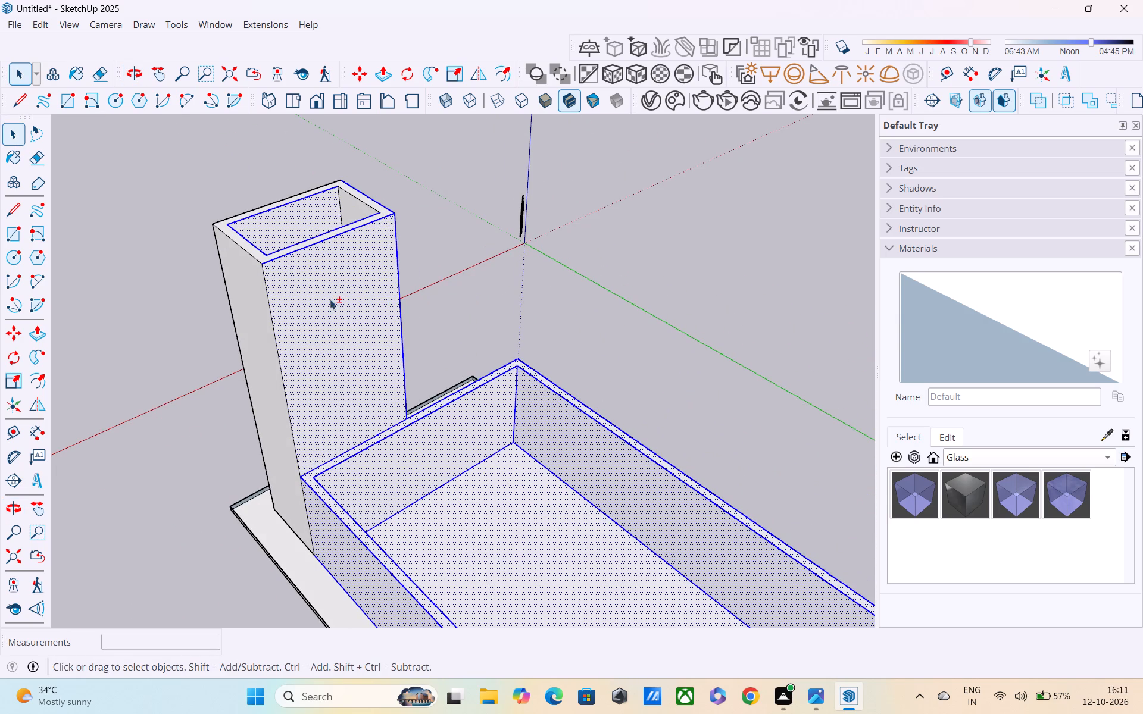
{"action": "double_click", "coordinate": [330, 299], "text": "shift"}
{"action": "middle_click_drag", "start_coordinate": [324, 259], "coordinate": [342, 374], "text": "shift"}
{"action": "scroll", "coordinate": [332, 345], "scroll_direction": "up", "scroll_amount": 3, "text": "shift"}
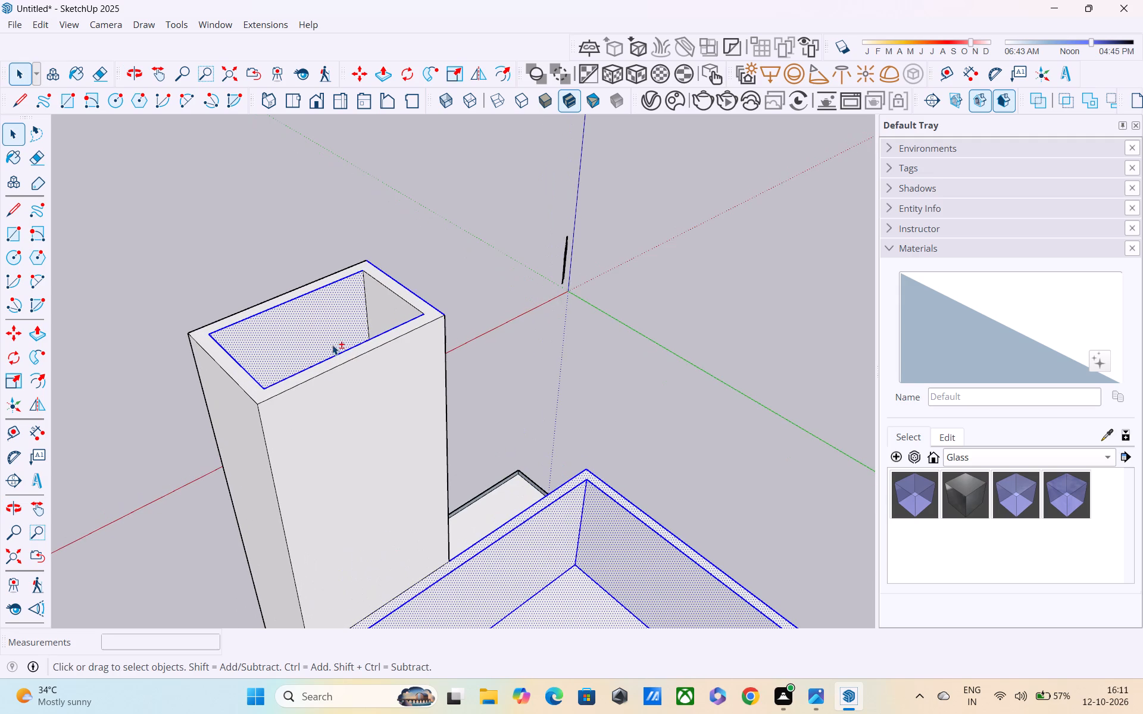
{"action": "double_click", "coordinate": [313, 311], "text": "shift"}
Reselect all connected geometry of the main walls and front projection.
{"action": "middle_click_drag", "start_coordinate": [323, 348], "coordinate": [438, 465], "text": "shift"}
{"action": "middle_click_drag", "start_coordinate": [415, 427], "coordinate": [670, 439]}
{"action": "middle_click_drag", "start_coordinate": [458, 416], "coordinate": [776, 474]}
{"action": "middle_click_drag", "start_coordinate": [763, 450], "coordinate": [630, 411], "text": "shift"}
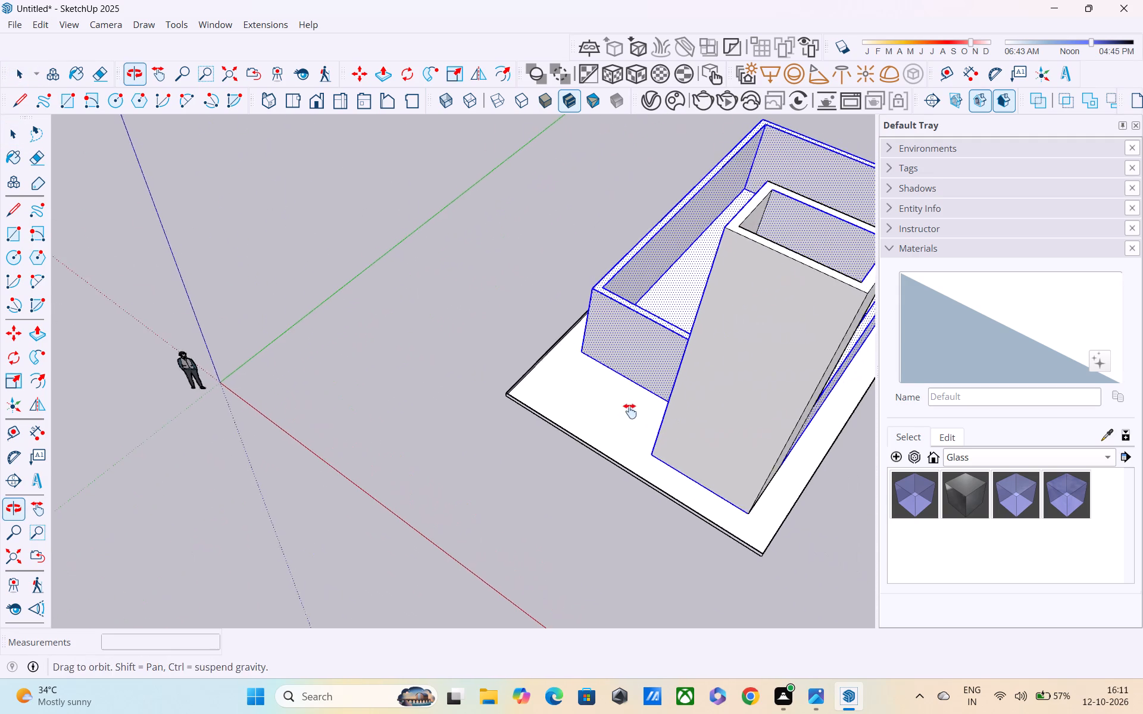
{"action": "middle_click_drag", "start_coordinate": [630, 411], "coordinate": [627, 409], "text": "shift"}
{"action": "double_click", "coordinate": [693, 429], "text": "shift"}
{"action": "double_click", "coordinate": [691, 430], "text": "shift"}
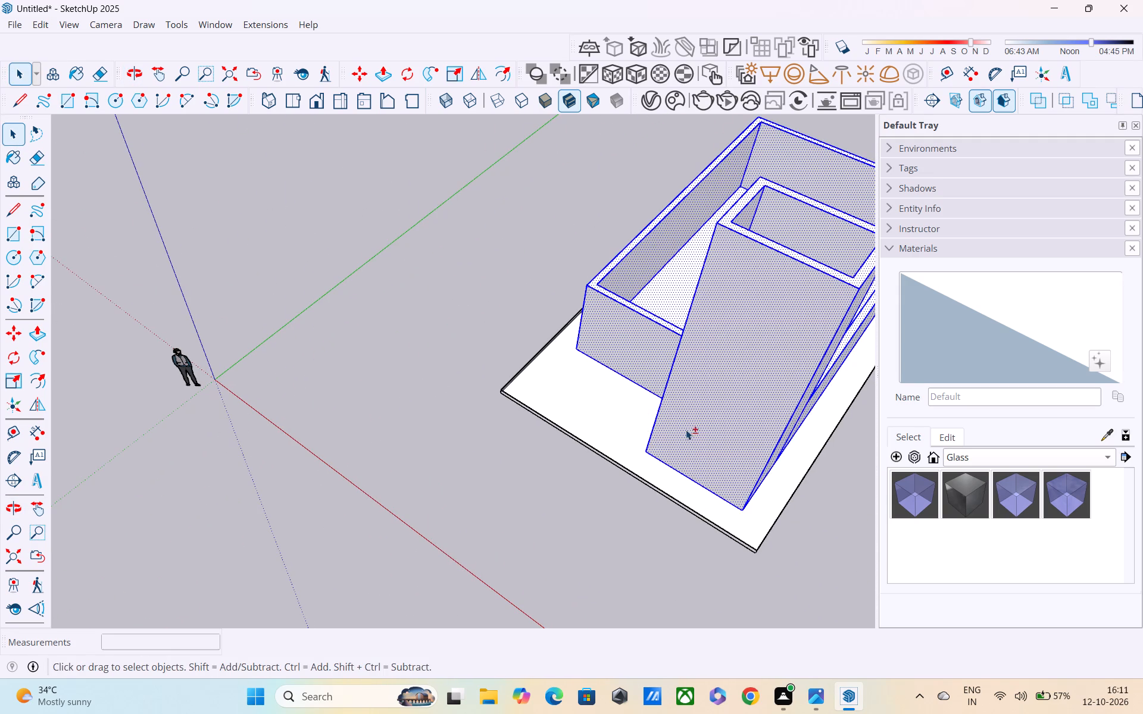
Deselect the front projection's two outward faces, inner faces and top rim, including their bounding edges.
{"action": "double_click", "coordinate": [694, 414], "text": "shift"}
{"action": "middle_click_drag", "start_coordinate": [691, 412], "coordinate": [452, 471], "text": "shift"}
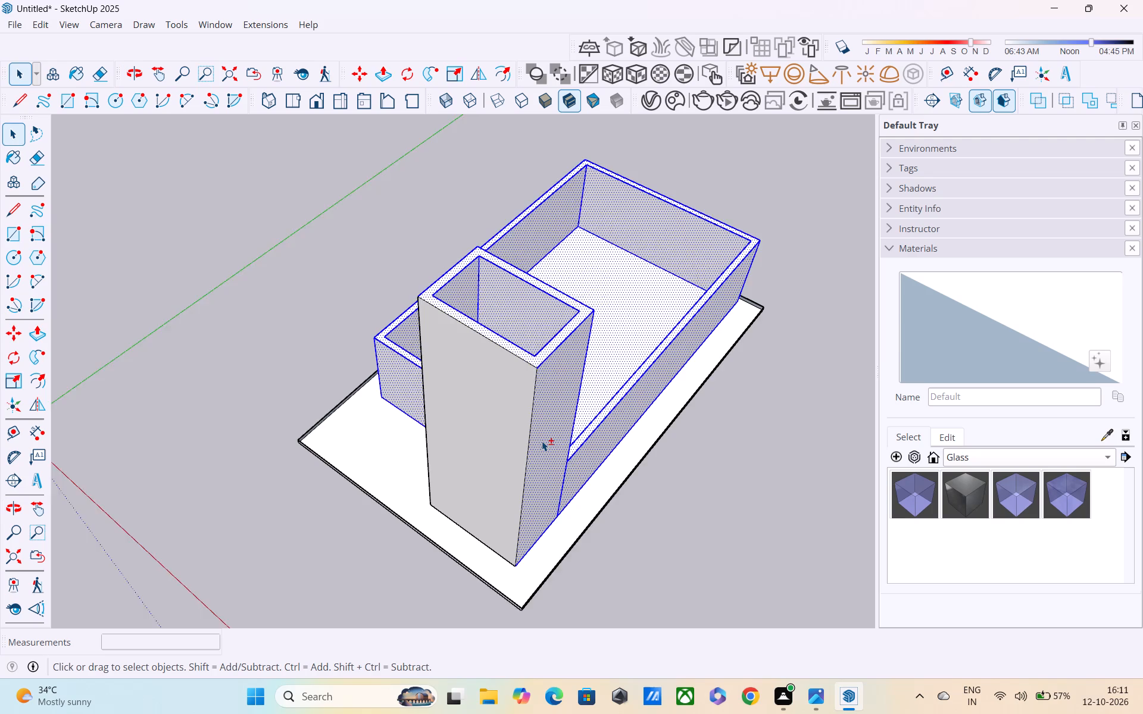
{"action": "scroll", "coordinate": [542, 441], "scroll_direction": "up", "scroll_amount": 3, "text": "shift"}
{"action": "double_click", "coordinate": [538, 418], "text": "shift"}
{"action": "middle_click_drag", "start_coordinate": [493, 464], "coordinate": [293, 548], "text": "shift"}
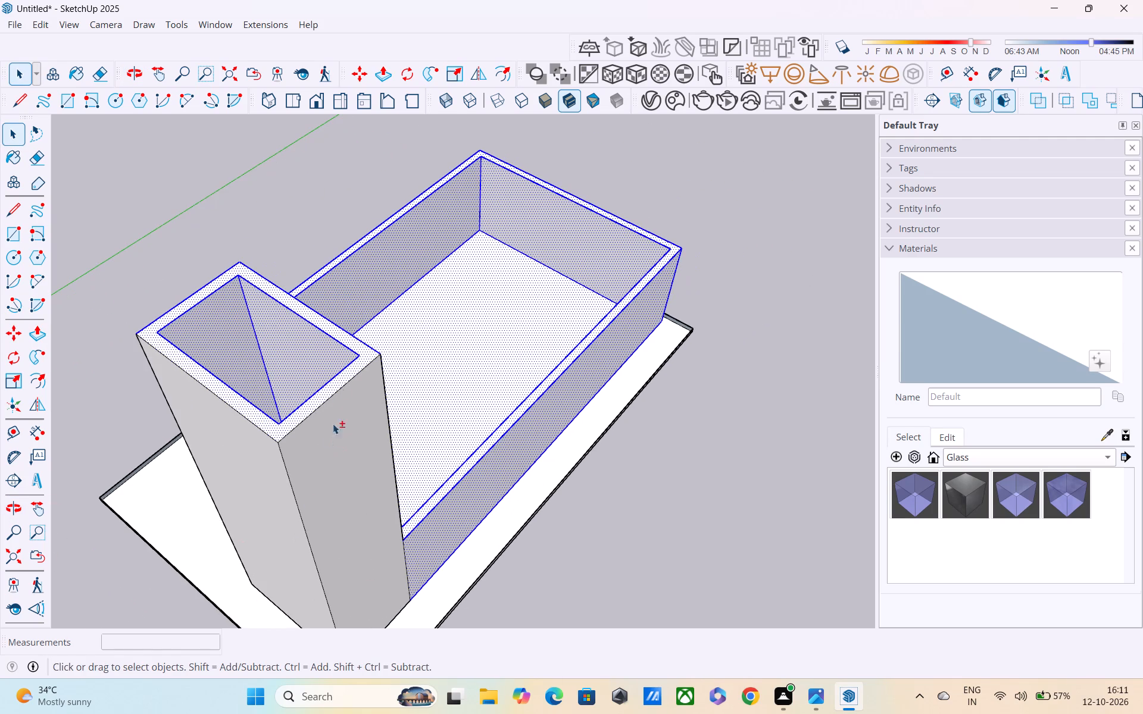
{"action": "double_click", "coordinate": [327, 347], "text": "shift"}
{"action": "double_click", "coordinate": [245, 345], "text": "shift"}
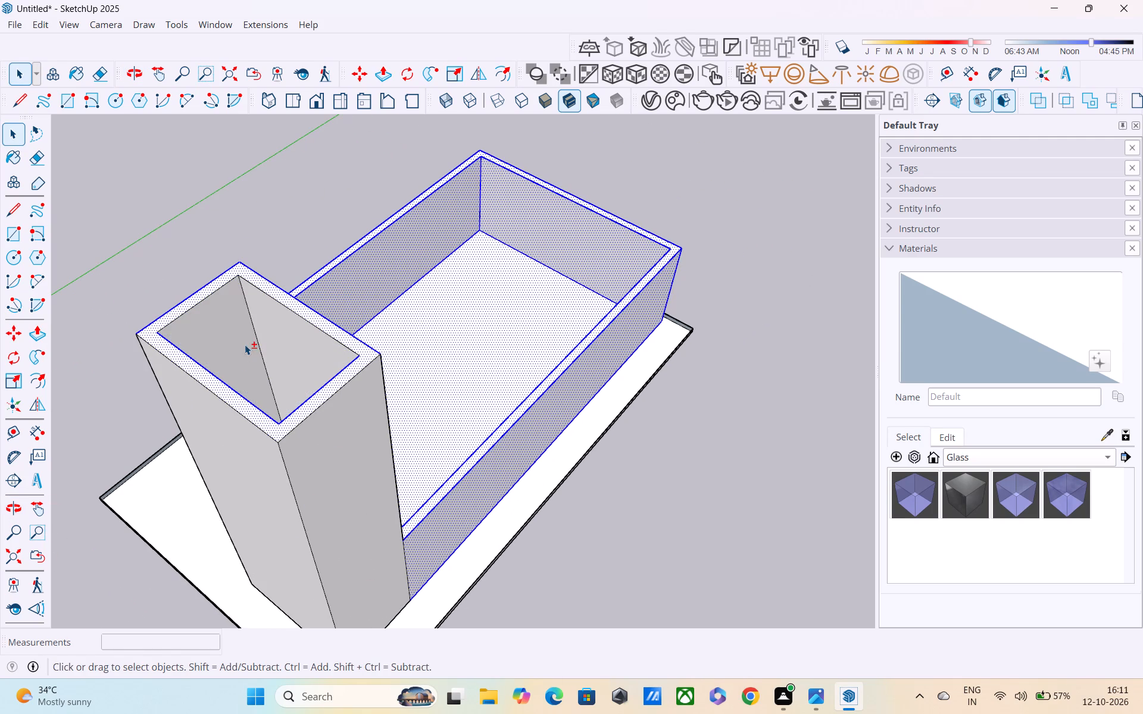
{"action": "middle_click_drag", "start_coordinate": [246, 390], "coordinate": [236, 494], "text": "shift"}
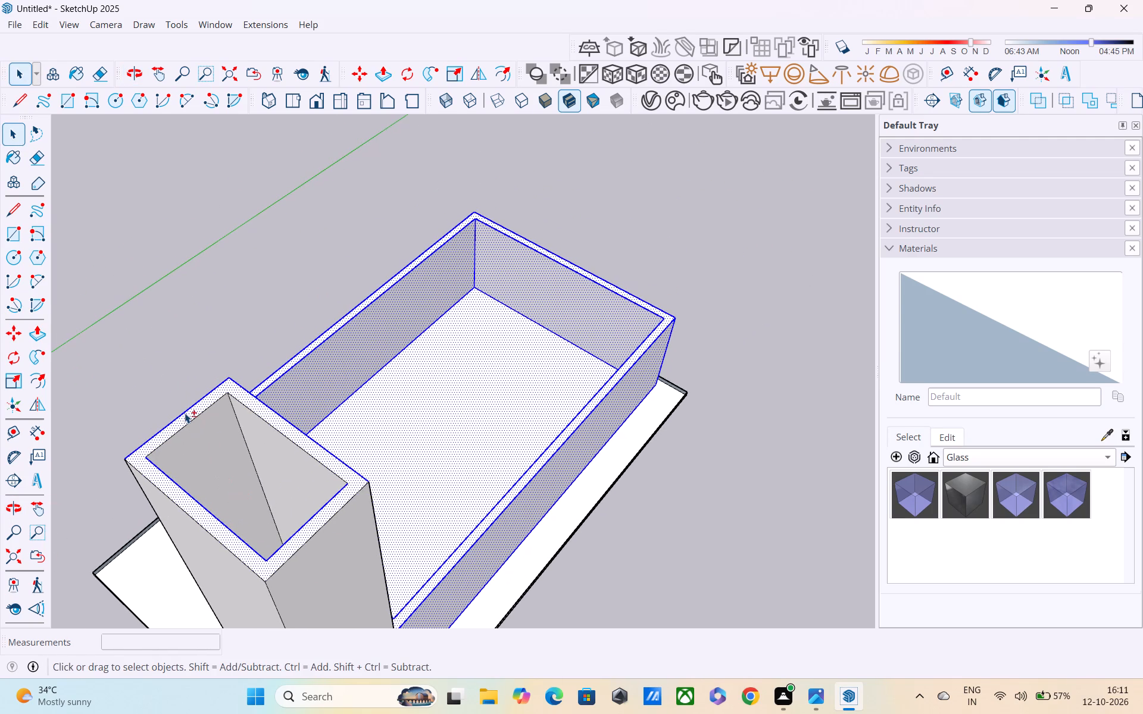
{"action": "double_click", "coordinate": [185, 416], "text": "shift"}
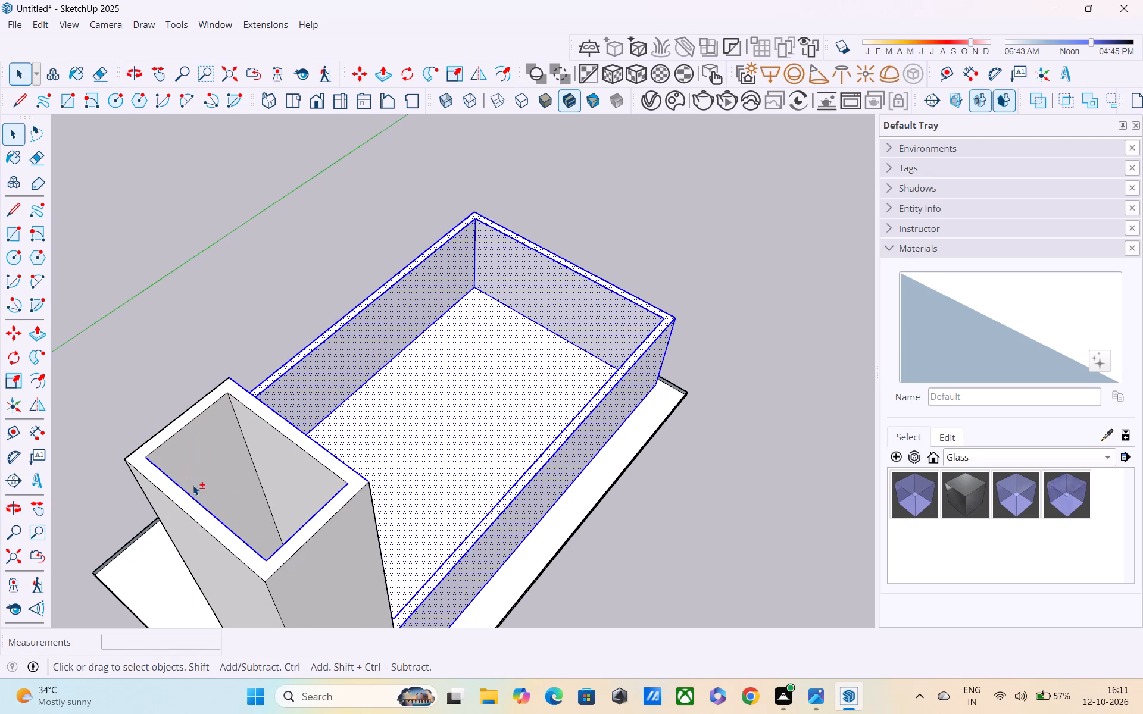
{"action": "scroll", "coordinate": [188, 488], "scroll_direction": "up", "scroll_amount": 4, "text": "shift"}
{"action": "left_click", "coordinate": [185, 494], "text": "shift"}
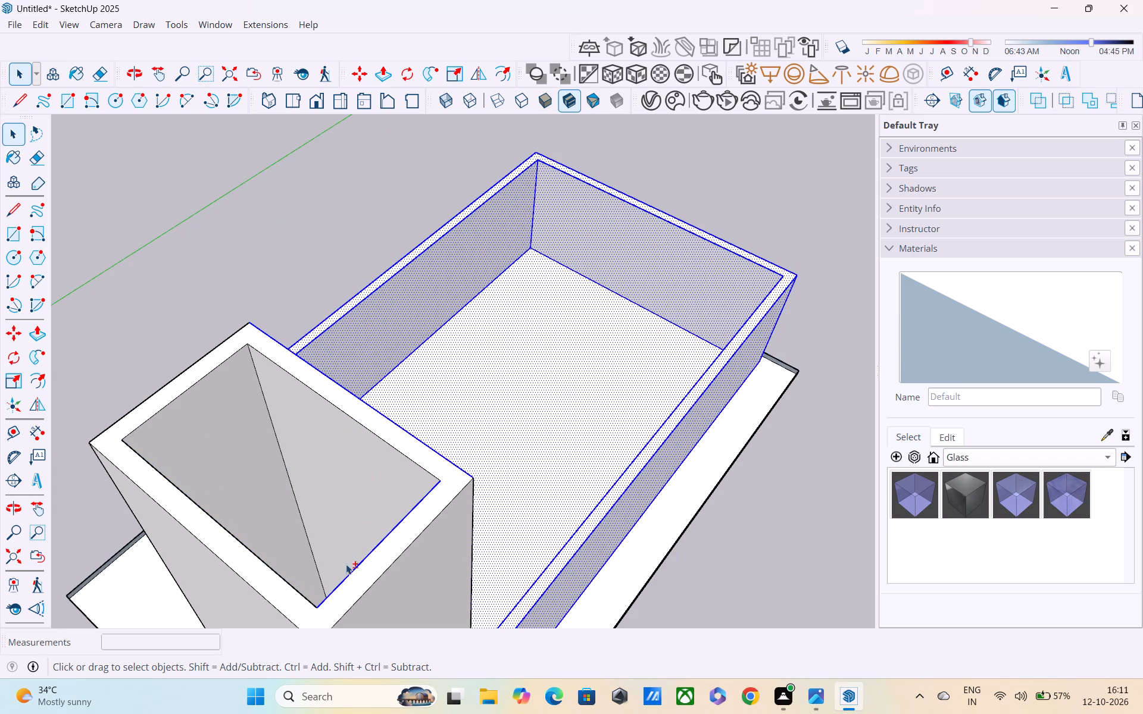
{"action": "left_click", "coordinate": [342, 582], "text": "shift"}
{"action": "scroll", "coordinate": [349, 568], "scroll_direction": "down", "scroll_amount": 3, "text": "shift"}
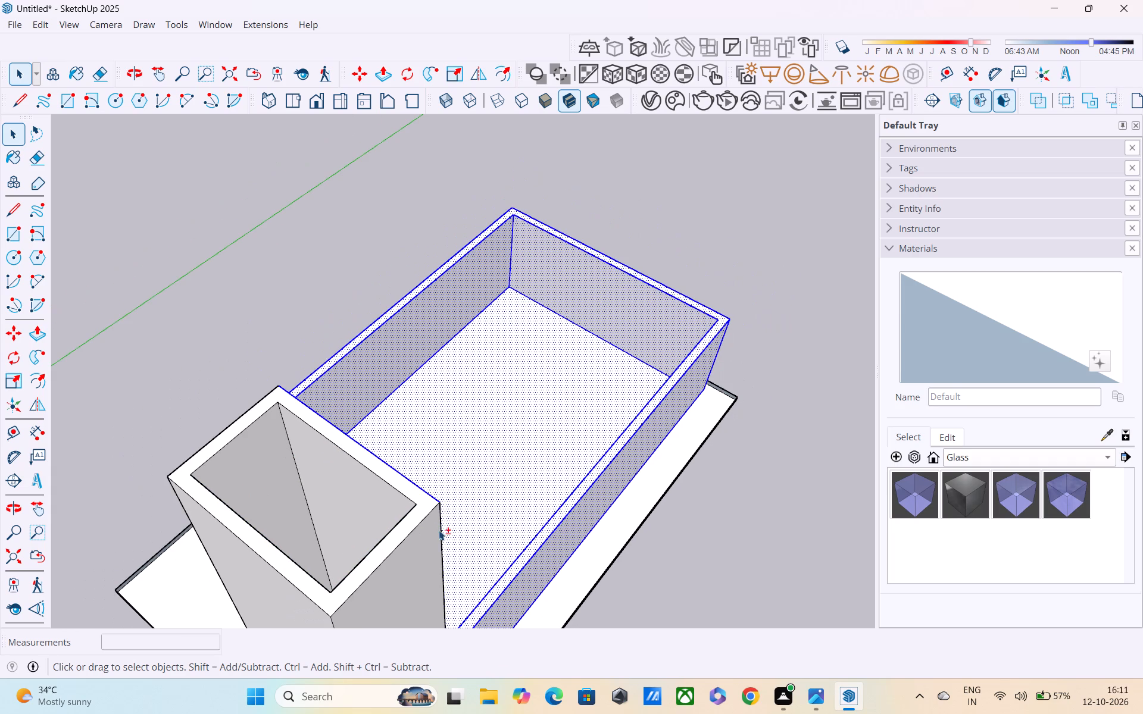
Deselect the front projection's outer face toward the main walls, along with its top edge and vertical corner edge.
{"action": "middle_click_drag", "start_coordinate": [466, 539], "coordinate": [268, 499], "text": "shift"}
{"action": "middle_click_drag", "start_coordinate": [349, 468], "coordinate": [192, 432]}
{"action": "middle_click_drag", "start_coordinate": [354, 374], "coordinate": [269, 398]}
{"action": "middle_click_drag", "start_coordinate": [291, 384], "coordinate": [441, 453]}
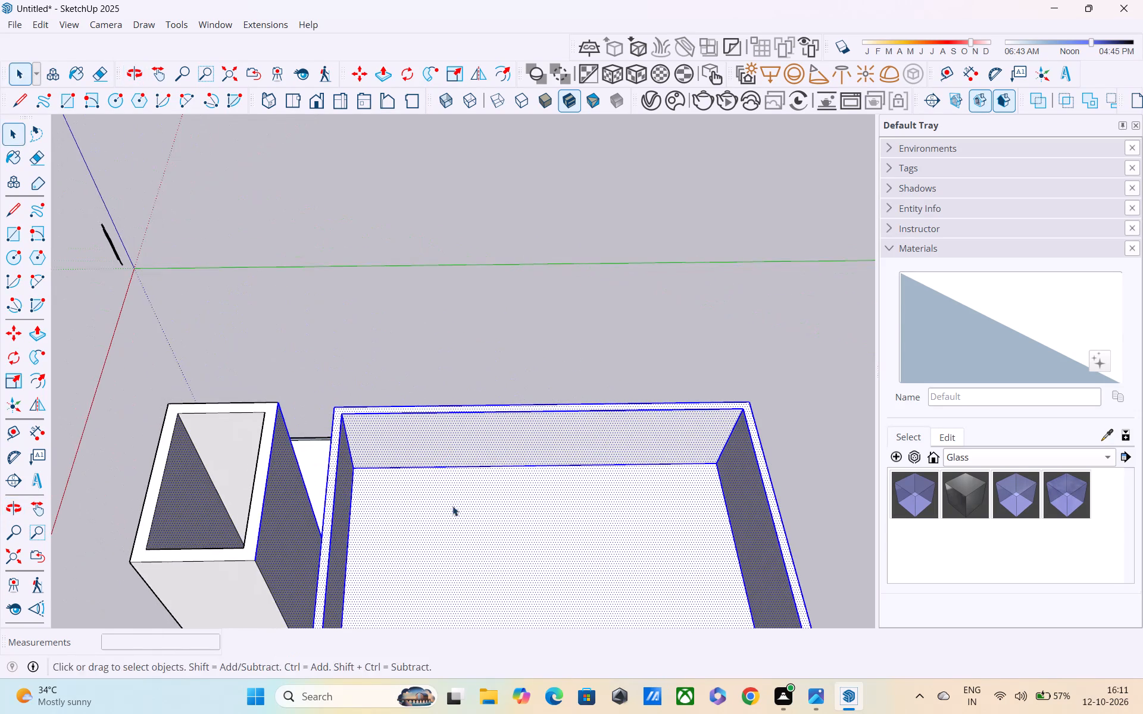
{"action": "middle_click_drag", "start_coordinate": [452, 503], "coordinate": [482, 340]}
{"action": "middle_click_drag", "start_coordinate": [479, 361], "coordinate": [262, 384]}
{"action": "scroll", "coordinate": [353, 393], "scroll_direction": "down", "scroll_amount": 3}
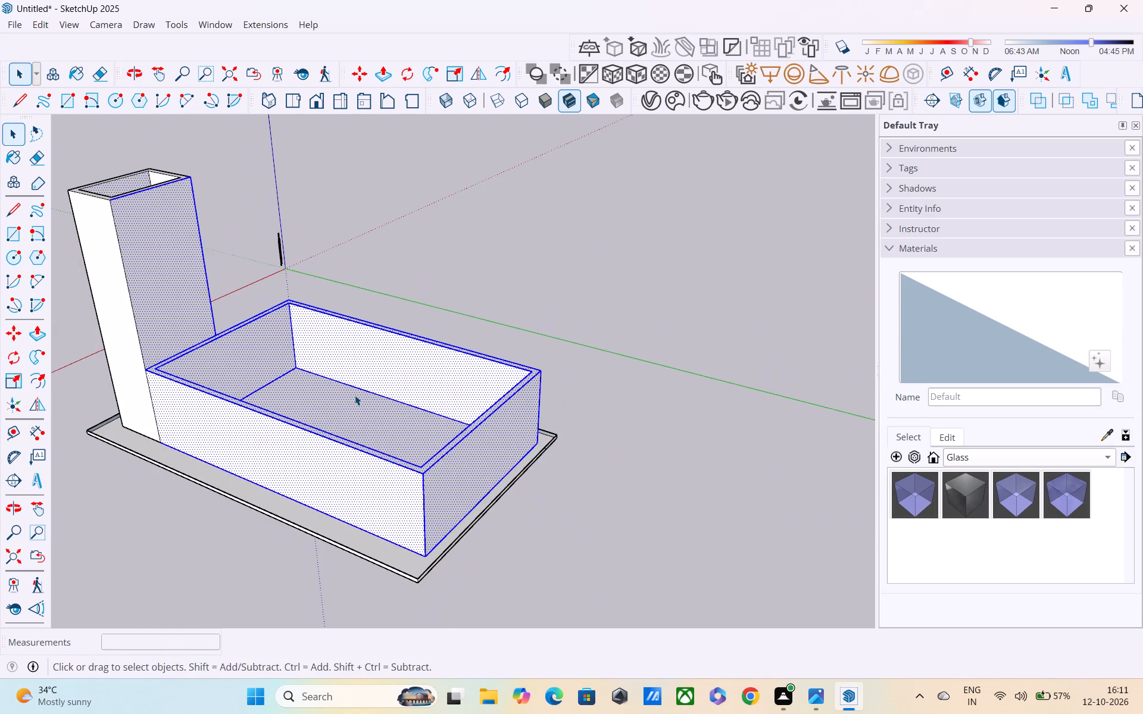
{"action": "middle_click_drag", "start_coordinate": [354, 391], "coordinate": [375, 430]}
{"action": "left_click", "coordinate": [200, 348], "text": "shift"}
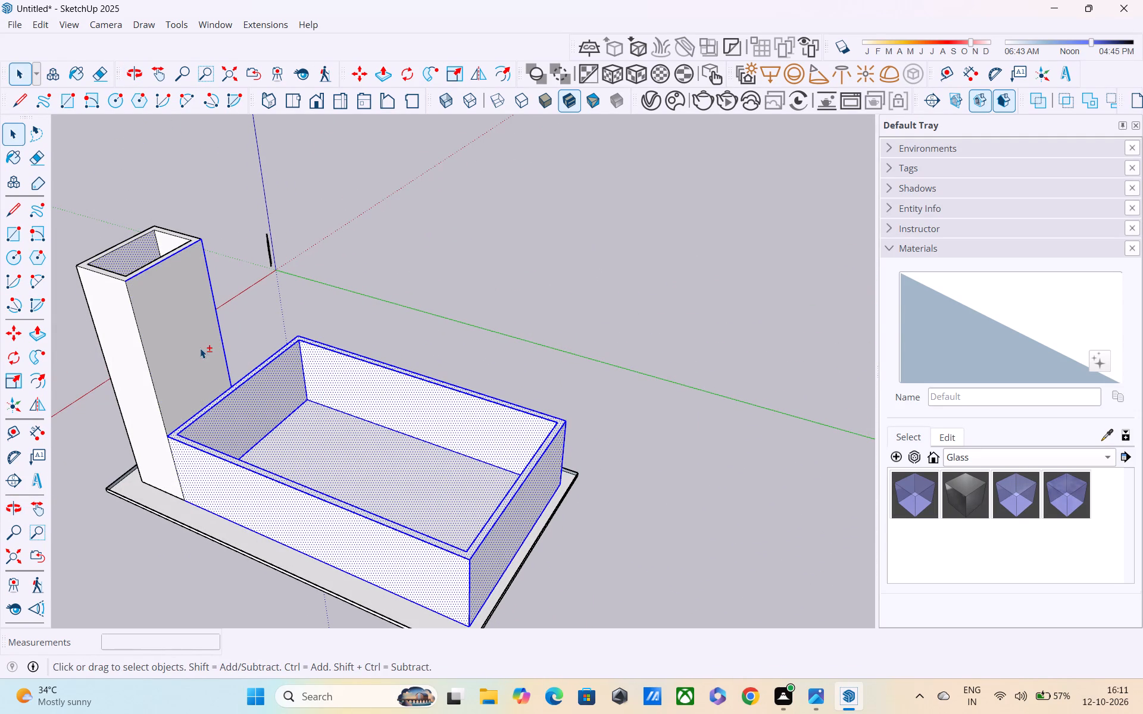
{"action": "scroll", "coordinate": [157, 259], "scroll_direction": "up", "scroll_amount": 5, "text": "shift"}
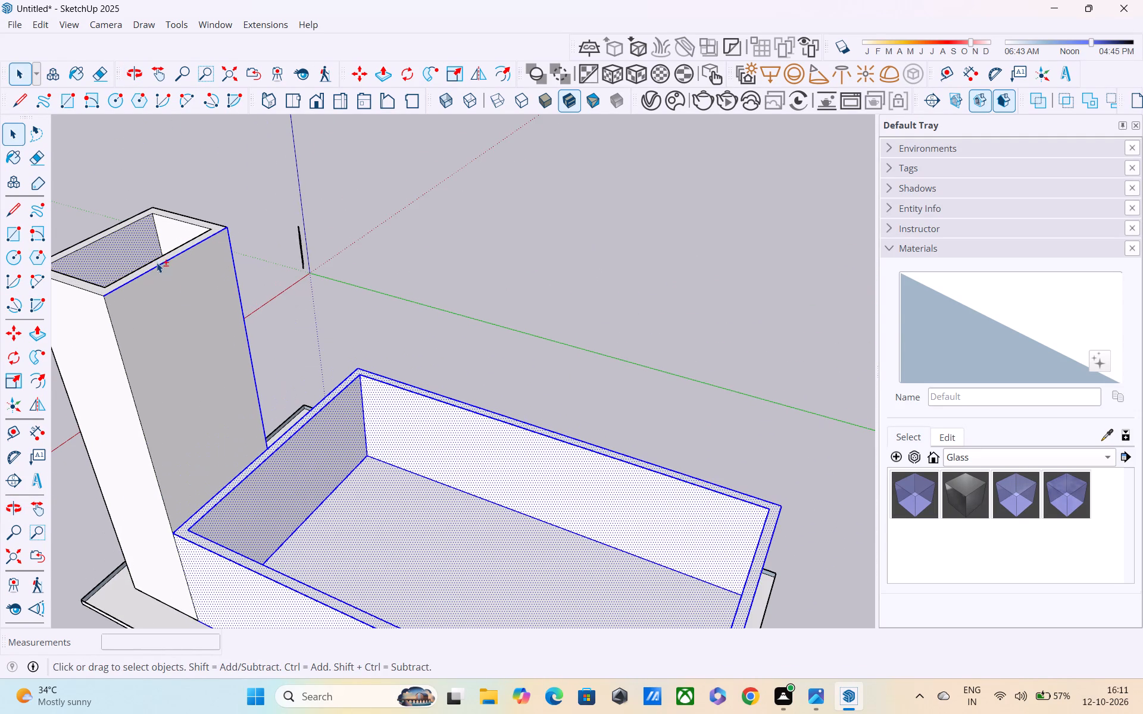
{"action": "left_click", "coordinate": [156, 265], "text": "shift"}
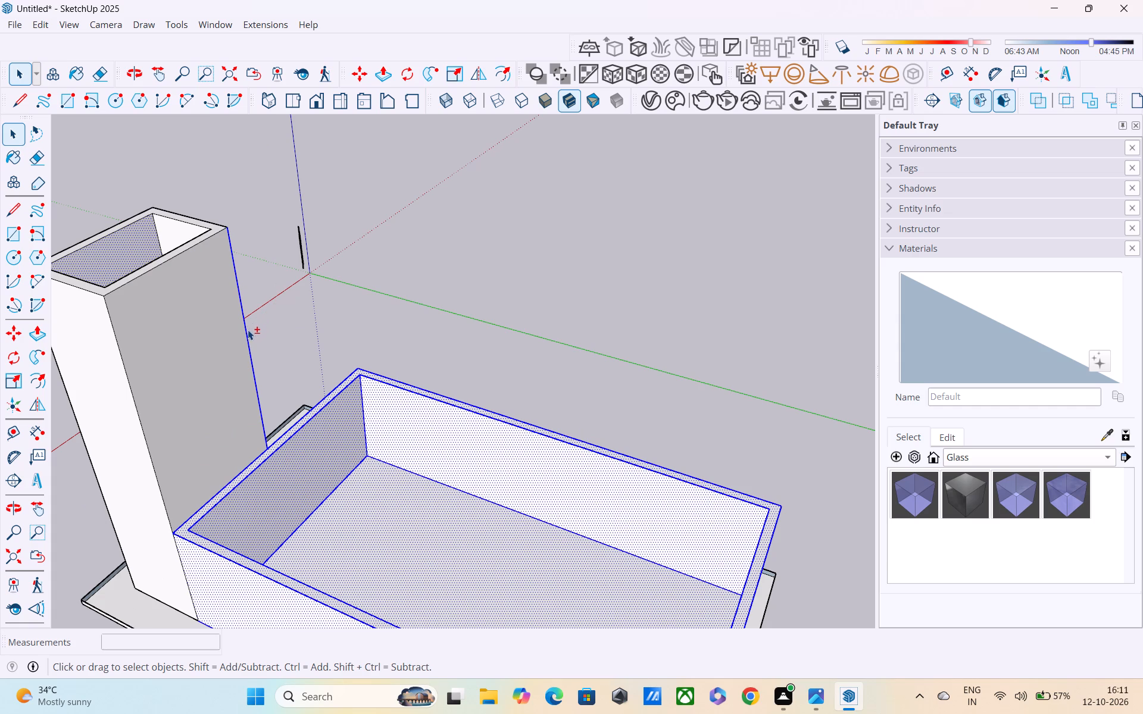
{"action": "left_click", "coordinate": [247, 330], "text": "shift"}
{"action": "scroll", "coordinate": [246, 331], "scroll_direction": "down", "scroll_amount": 2, "text": "shift"}
{"action": "middle_click_drag", "start_coordinate": [224, 346], "coordinate": [430, 453], "text": "shift"}
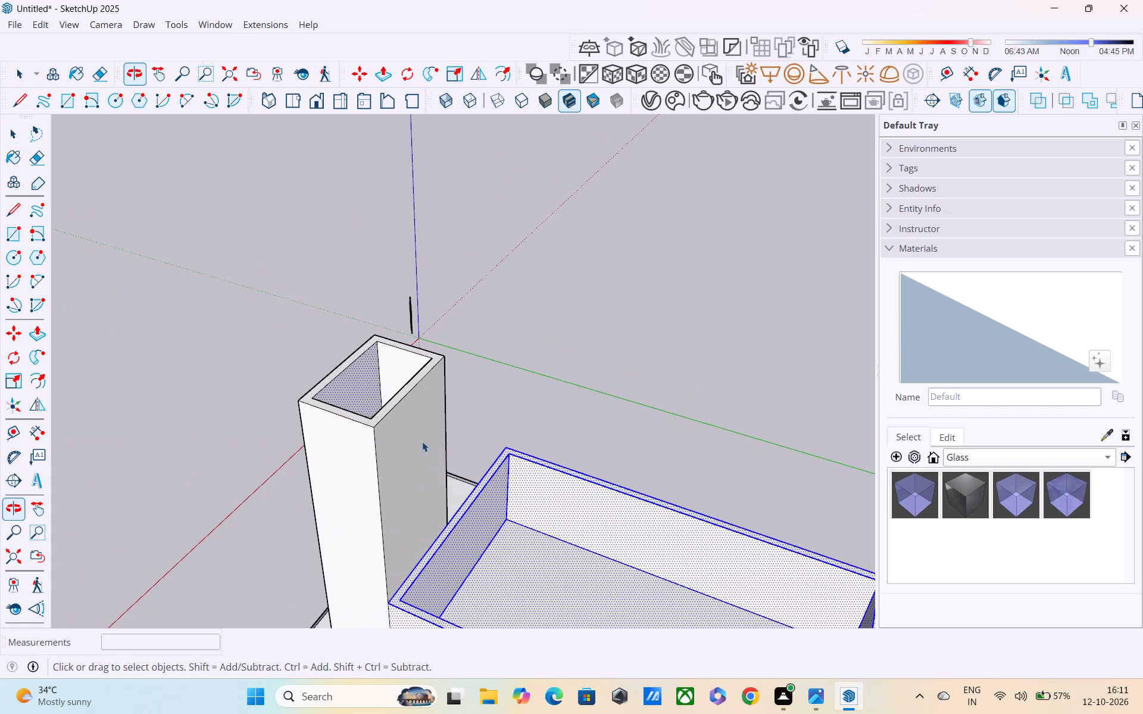
Examine from several sides which faces and edges of the main walls and front projection are selected.
{"action": "middle_click_drag", "start_coordinate": [415, 437], "coordinate": [454, 455]}
{"action": "middle_click_drag", "start_coordinate": [407, 443], "coordinate": [560, 475], "text": "shift"}
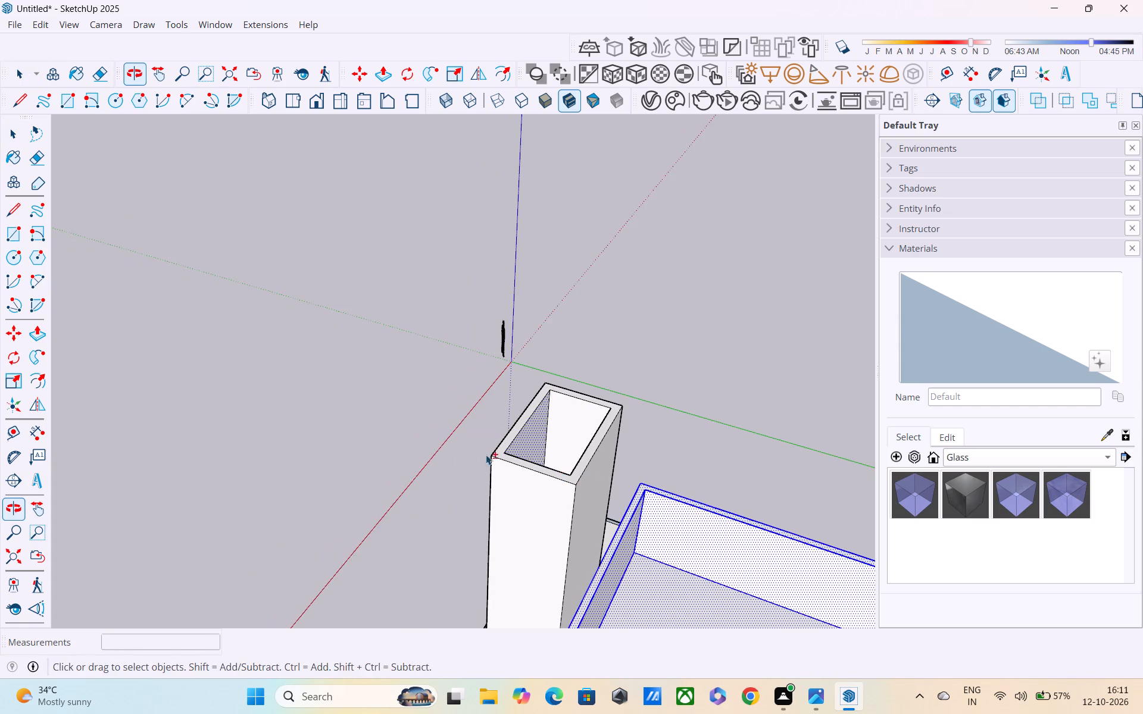
{"action": "middle_click_drag", "start_coordinate": [459, 461], "coordinate": [773, 437], "text": "shift"}
{"action": "scroll", "coordinate": [679, 410], "scroll_direction": "down", "scroll_amount": 4}
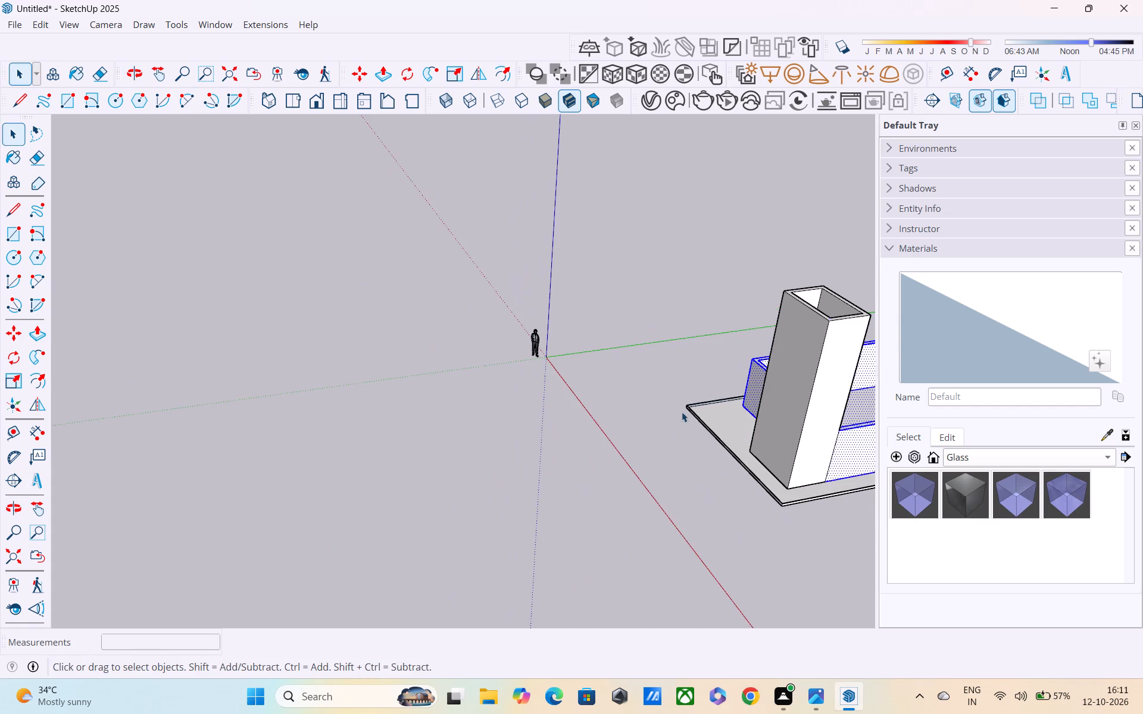
{"action": "middle_click_drag", "start_coordinate": [702, 441], "coordinate": [235, 456]}
{"action": "middle_click_drag", "start_coordinate": [358, 475], "coordinate": [164, 468]}
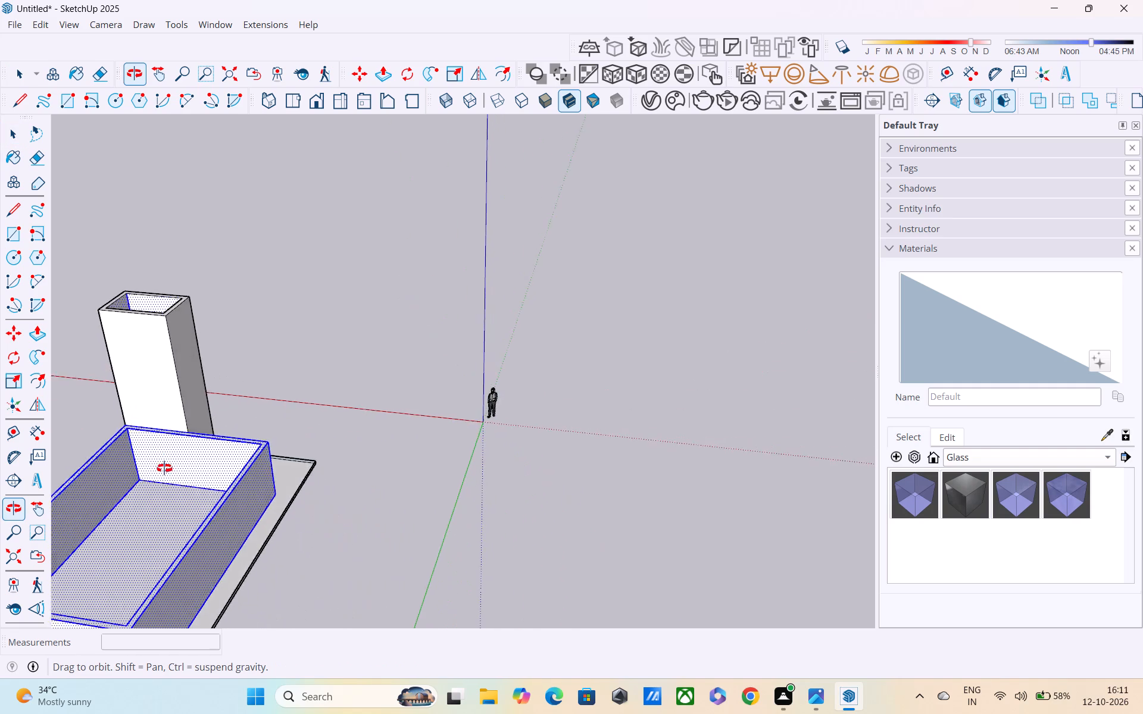
{"action": "middle_click_drag", "start_coordinate": [164, 468], "coordinate": [441, 461]}
{"action": "scroll", "coordinate": [439, 459], "scroll_direction": "down", "scroll_amount": 4}
{"action": "middle_click_drag", "start_coordinate": [414, 524], "coordinate": [514, 496]}
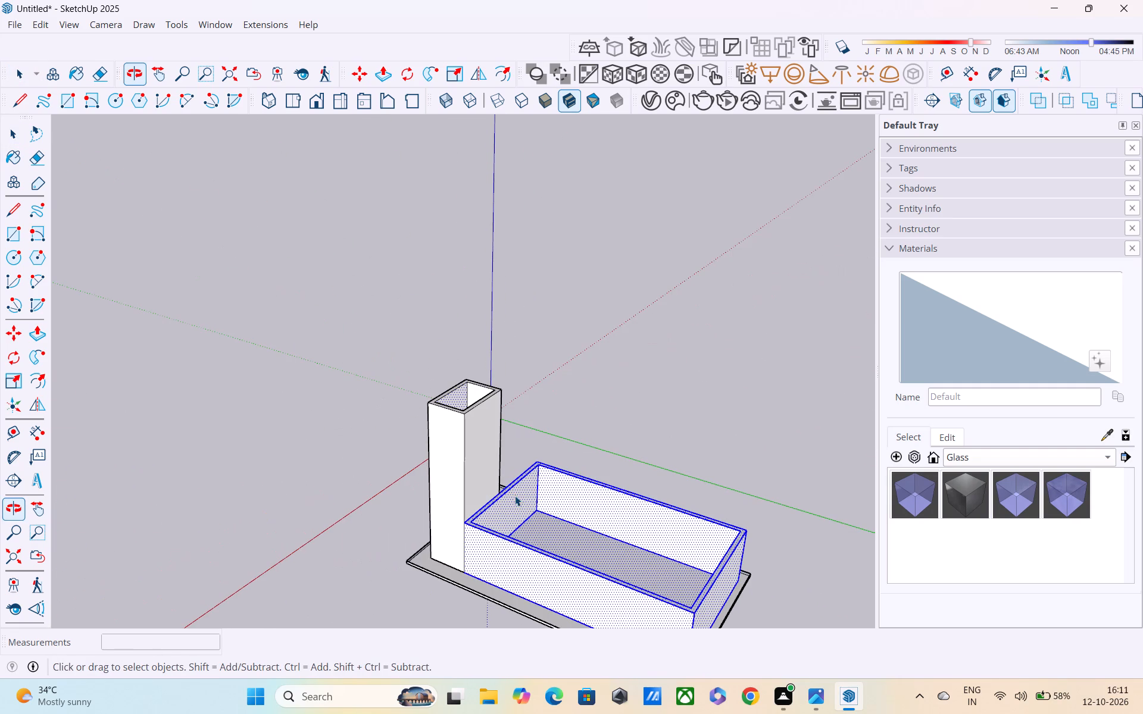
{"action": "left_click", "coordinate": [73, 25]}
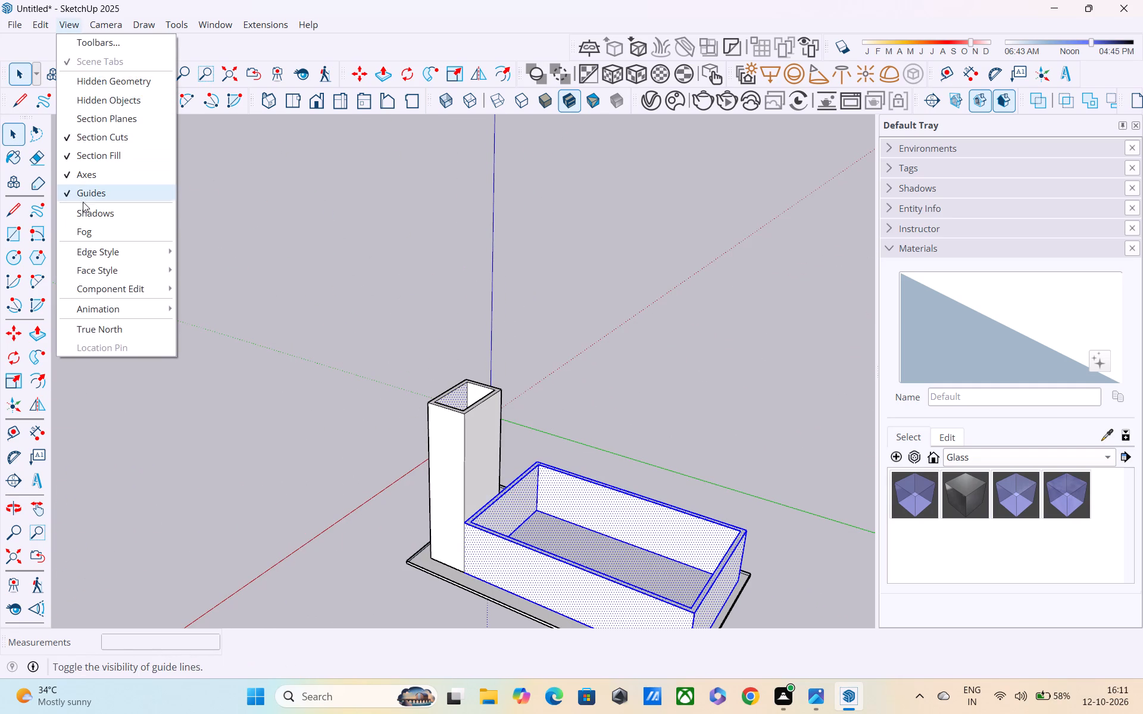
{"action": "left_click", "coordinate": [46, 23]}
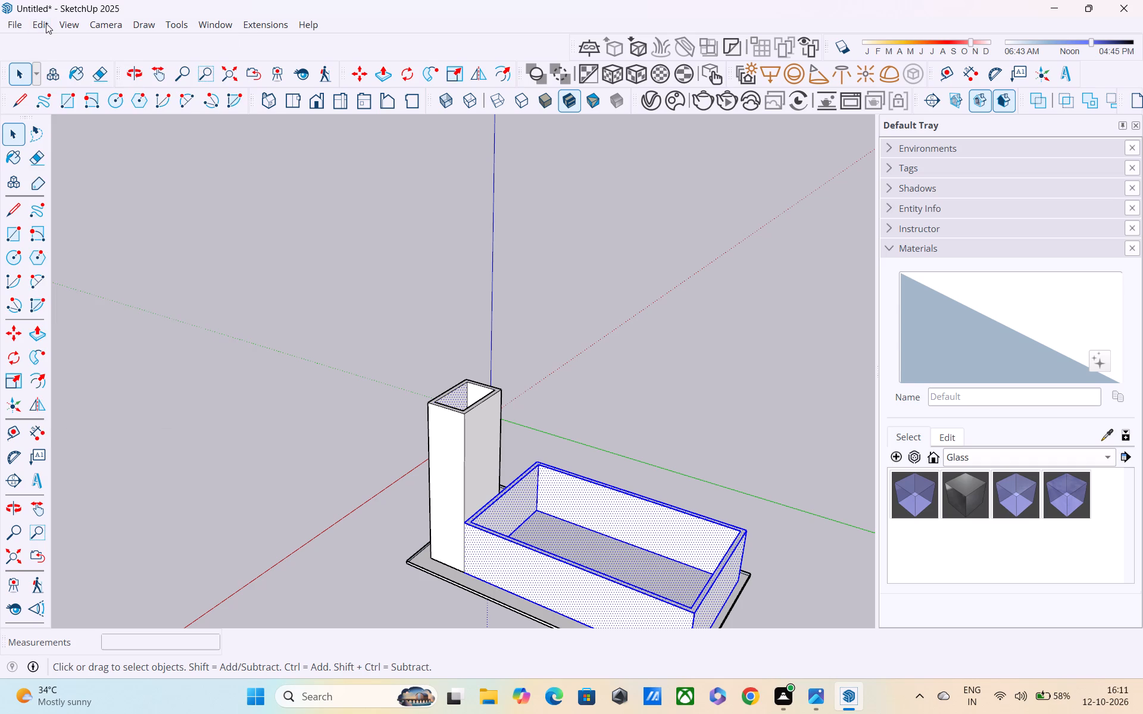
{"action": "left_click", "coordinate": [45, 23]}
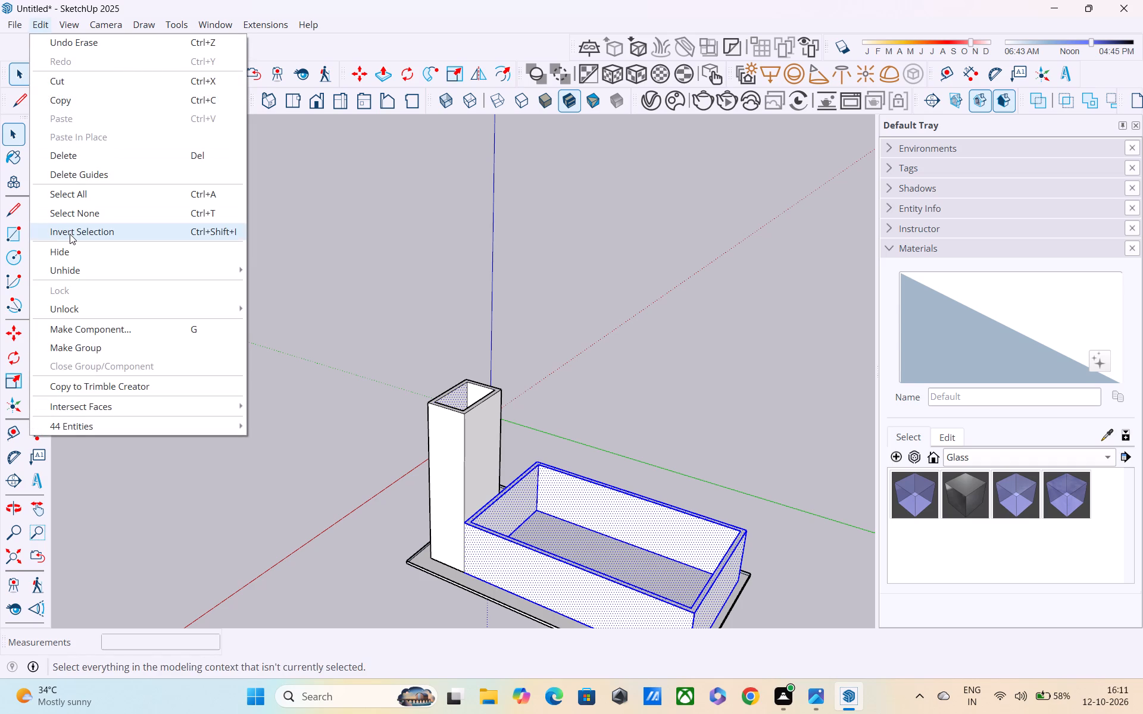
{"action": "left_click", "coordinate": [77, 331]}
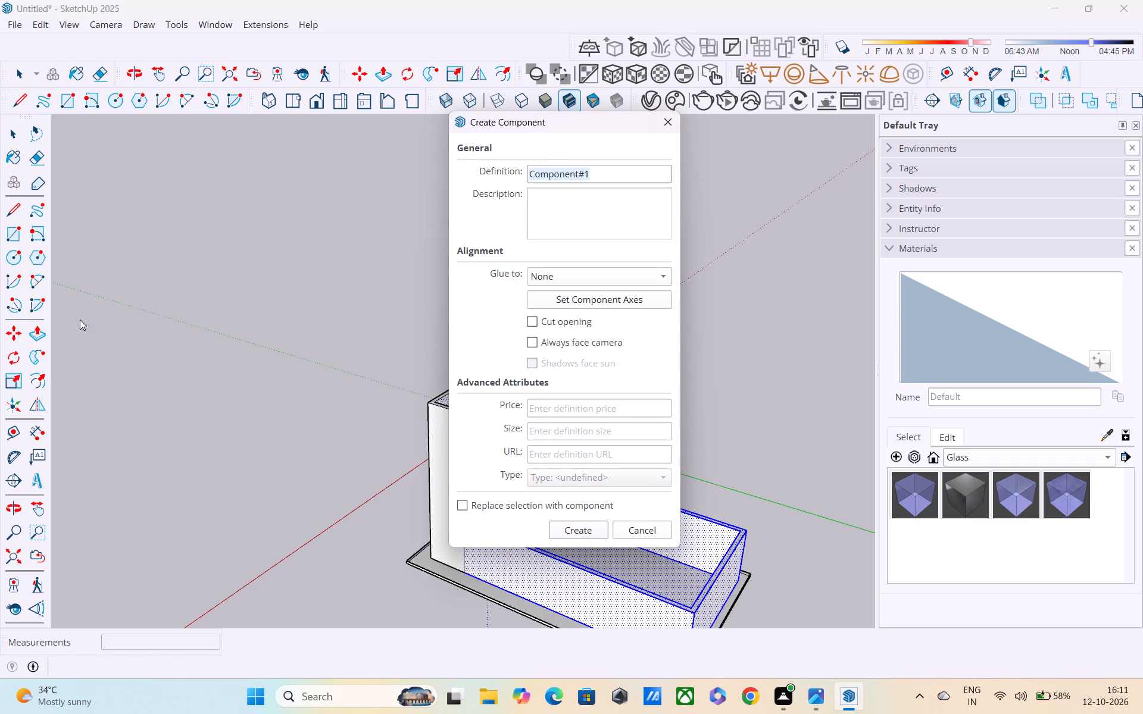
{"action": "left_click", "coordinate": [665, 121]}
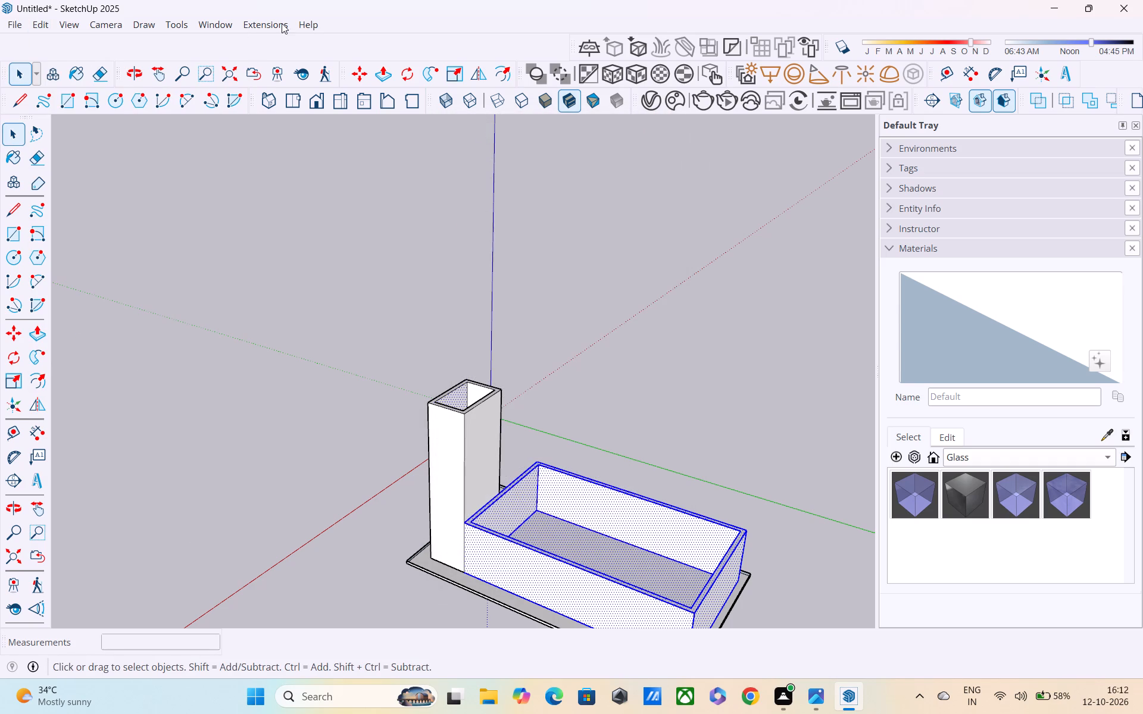
Group the selected main walls geometry separately from the front projection and clear the selection.
{"action": "left_click", "coordinate": [45, 21]}
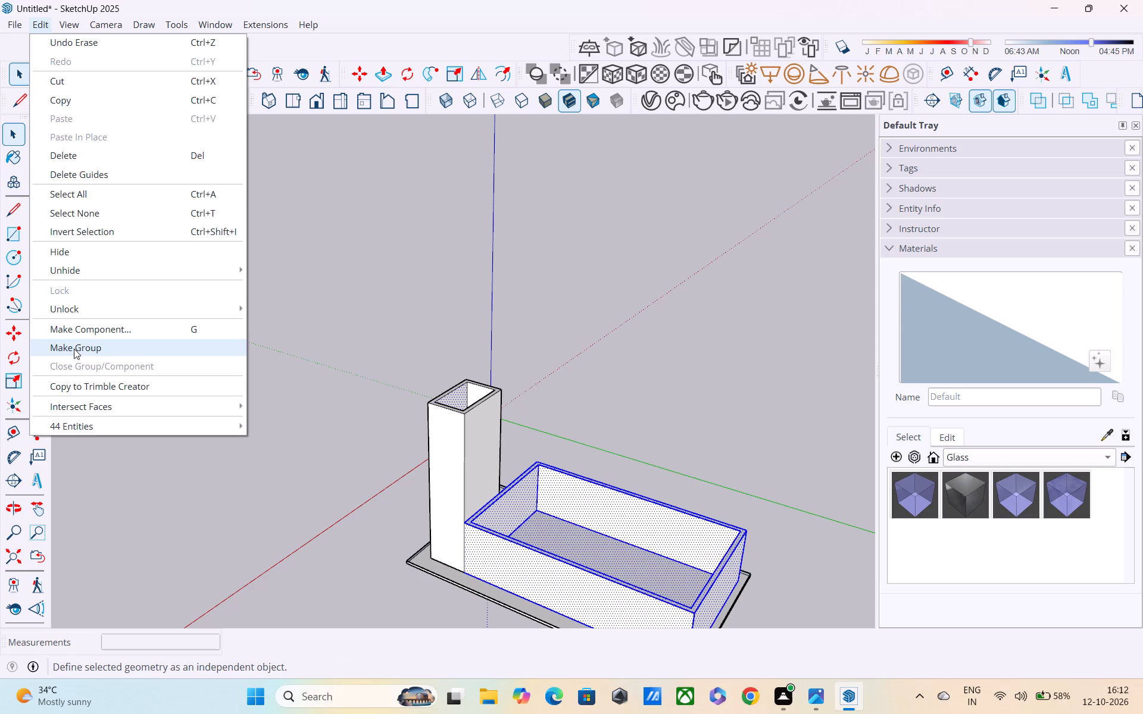
{"action": "left_click", "coordinate": [74, 348]}
{"action": "scroll", "coordinate": [149, 393], "scroll_direction": "down", "scroll_amount": 2}
{"action": "middle_click_drag", "start_coordinate": [199, 397], "coordinate": [452, 429]}
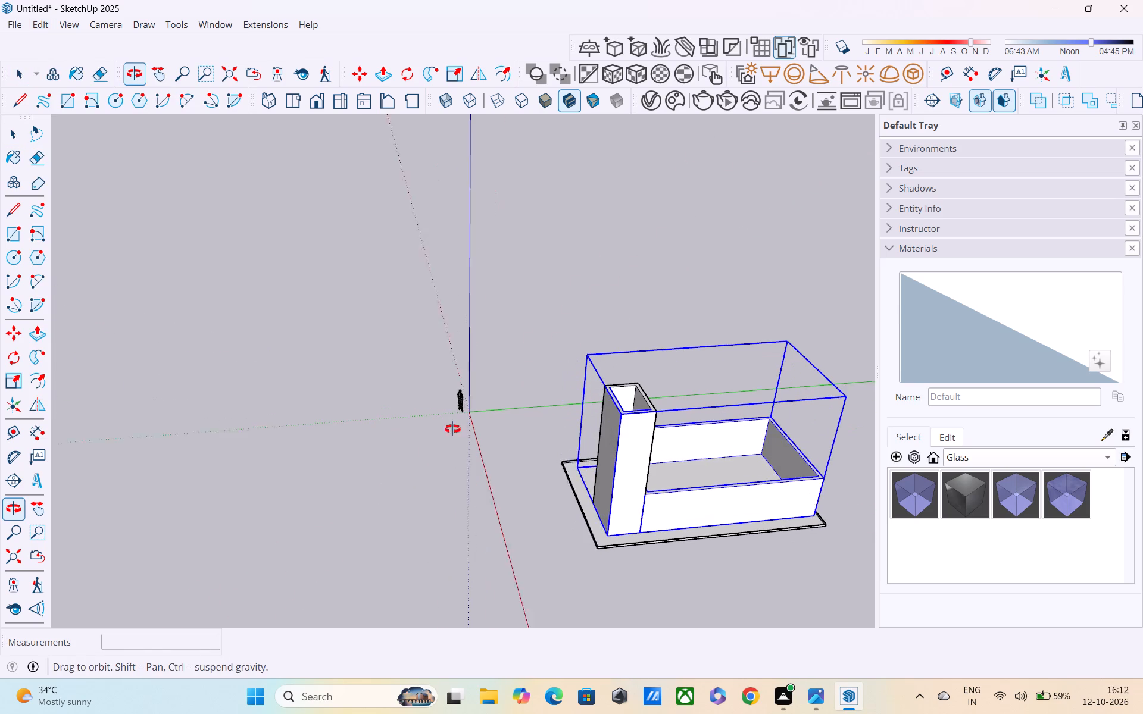
{"action": "middle_click_drag", "start_coordinate": [452, 429], "coordinate": [456, 427]}
{"action": "key", "text": "Escape"}
{"action": "double_click", "coordinate": [574, 295]}
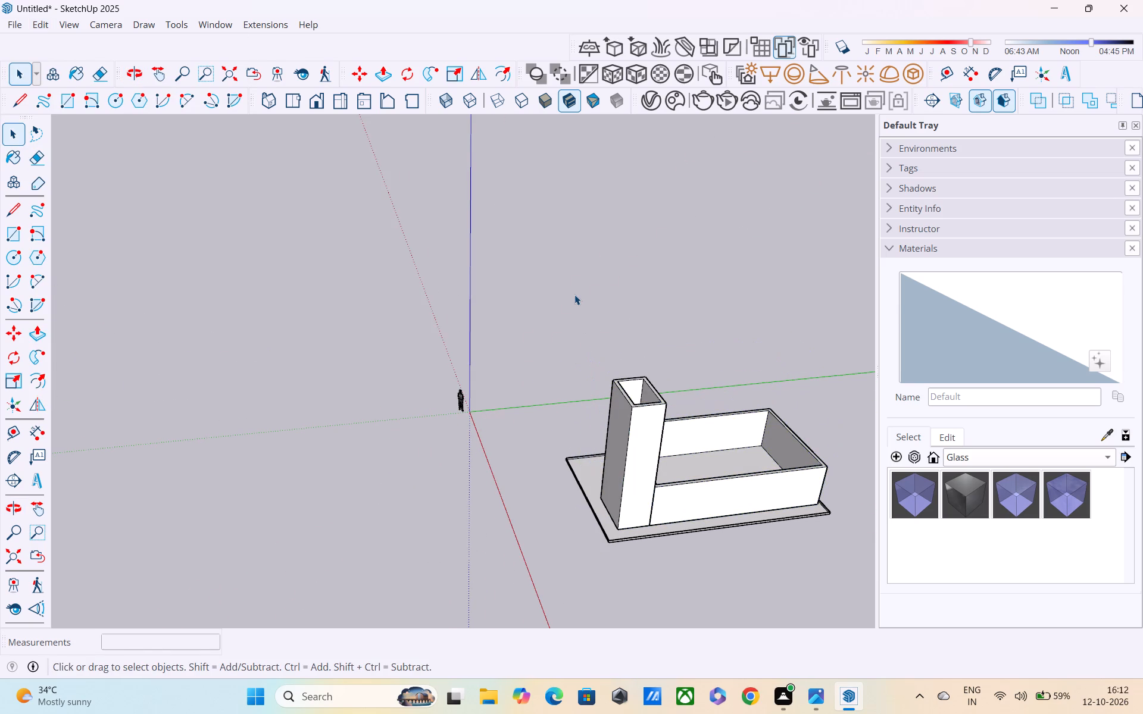
Examine the grouped main walls and the tall front projection on the slab from all sides, down to eye level.
{"action": "middle_click_drag", "start_coordinate": [571, 324], "coordinate": [252, 433]}
{"action": "scroll", "coordinate": [351, 456], "scroll_direction": "down", "scroll_amount": 2}
{"action": "middle_click_drag", "start_coordinate": [385, 507], "coordinate": [117, 345]}
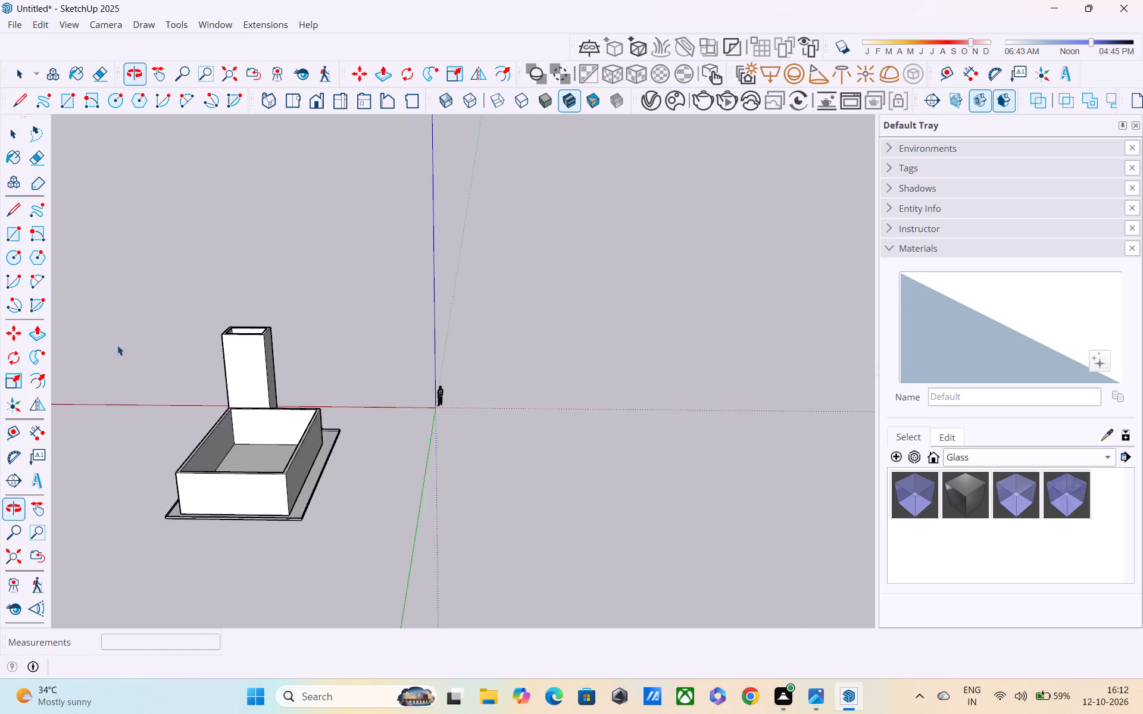
{"action": "scroll", "coordinate": [195, 436], "scroll_direction": "up", "scroll_amount": 4}
{"action": "middle_click_drag", "start_coordinate": [207, 421], "coordinate": [230, 478]}
{"action": "scroll", "coordinate": [230, 479], "scroll_direction": "down", "scroll_amount": 1}
{"action": "scroll", "coordinate": [238, 459], "scroll_direction": "up", "scroll_amount": 4}
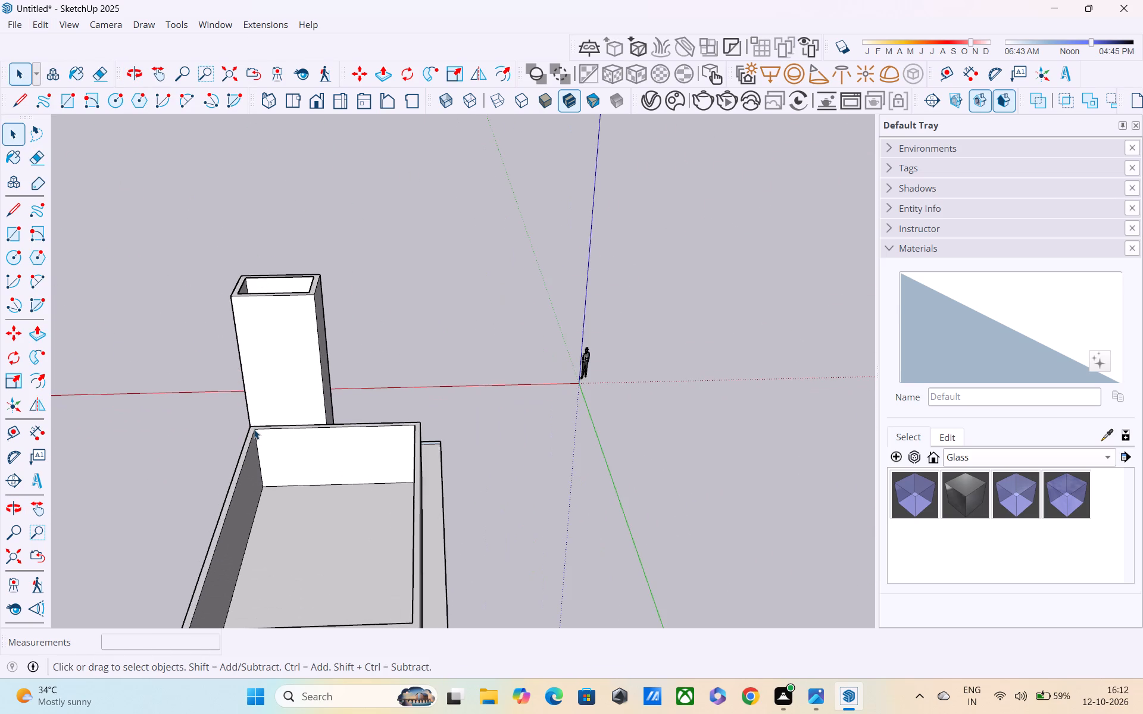
{"action": "middle_click_drag", "start_coordinate": [254, 428], "coordinate": [235, 398]}
{"action": "scroll", "coordinate": [237, 399], "scroll_direction": "up", "scroll_amount": 1}
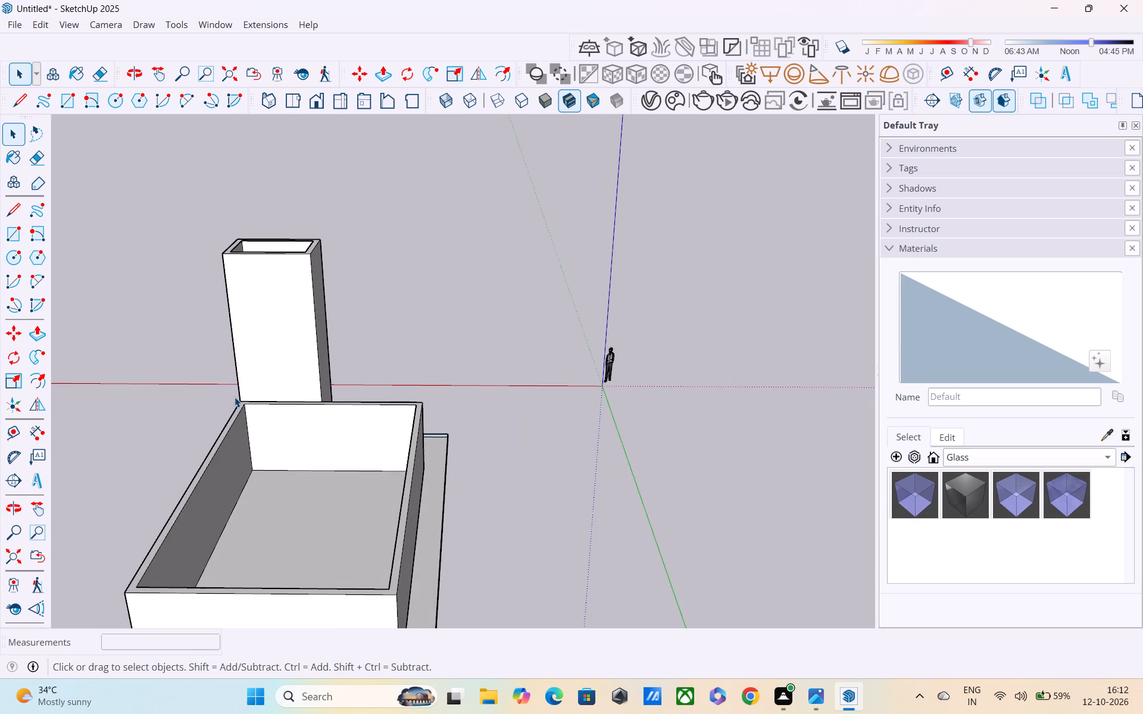
{"action": "scroll", "coordinate": [230, 391], "scroll_direction": "down", "scroll_amount": 2}
{"action": "middle_click_drag", "start_coordinate": [230, 391], "coordinate": [45, 408]}
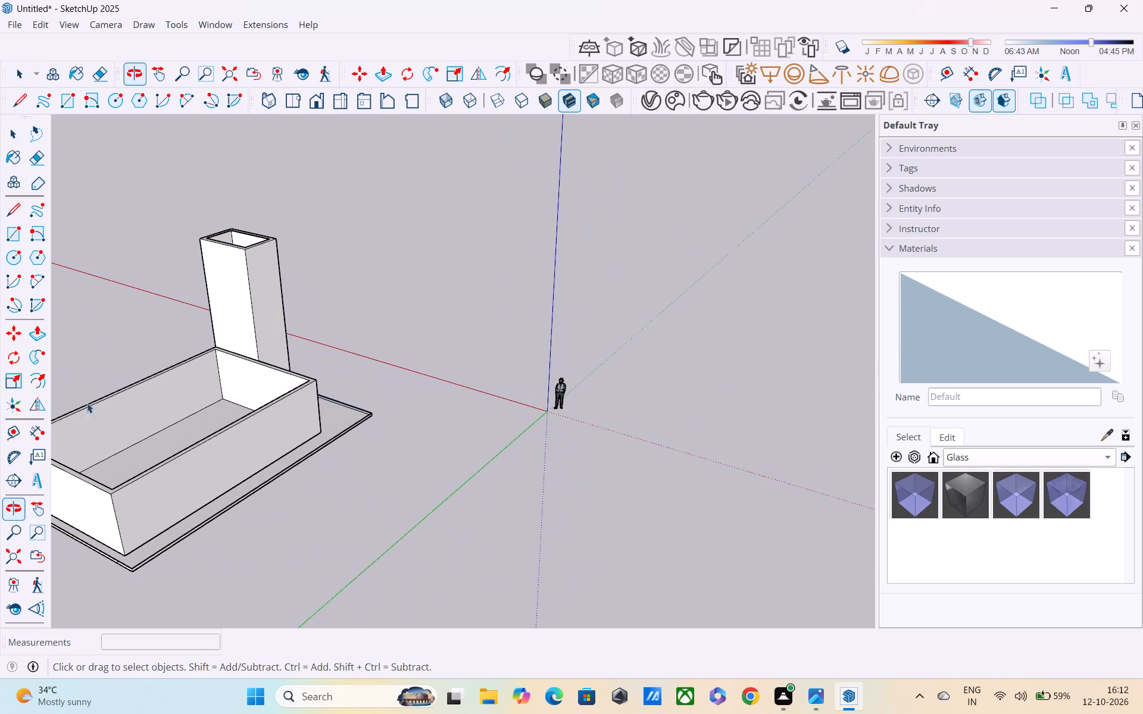
{"action": "scroll", "coordinate": [178, 391], "scroll_direction": "down", "scroll_amount": 1}
{"action": "middle_click_drag", "start_coordinate": [200, 390], "coordinate": [21, 419]}
{"action": "scroll", "coordinate": [40, 421], "scroll_direction": "down", "scroll_amount": 2}
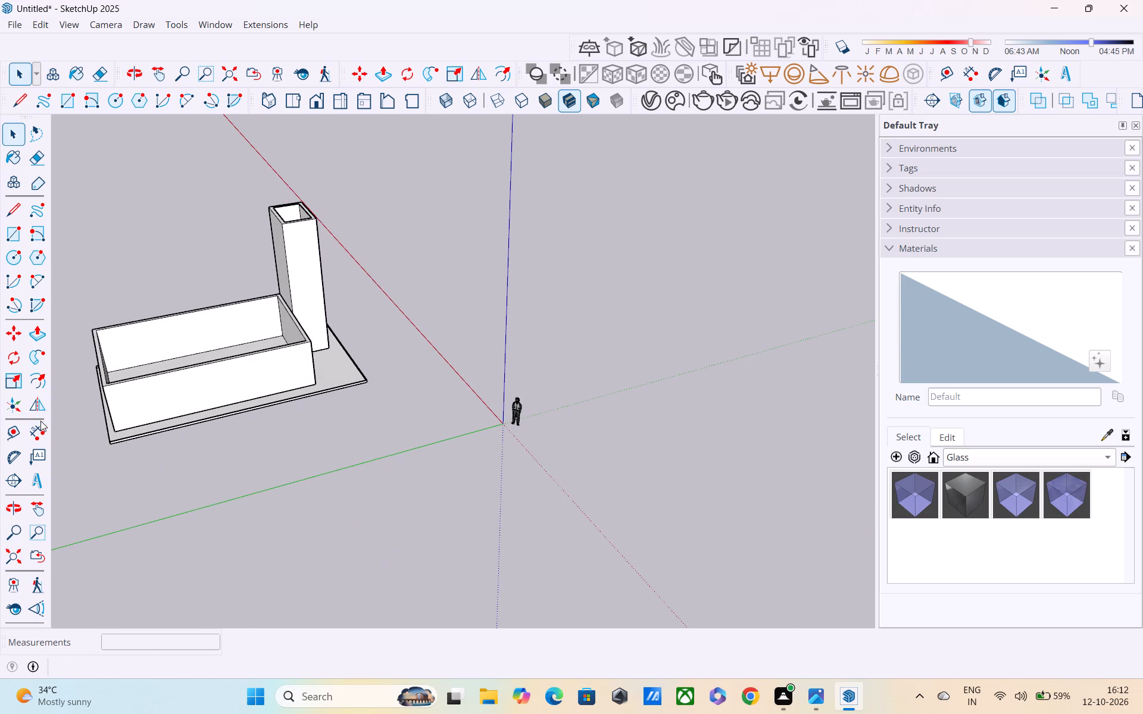
{"action": "middle_click_drag", "start_coordinate": [189, 365], "coordinate": [0, 422]}
{"action": "scroll", "coordinate": [262, 340], "scroll_direction": "down", "scroll_amount": 3}
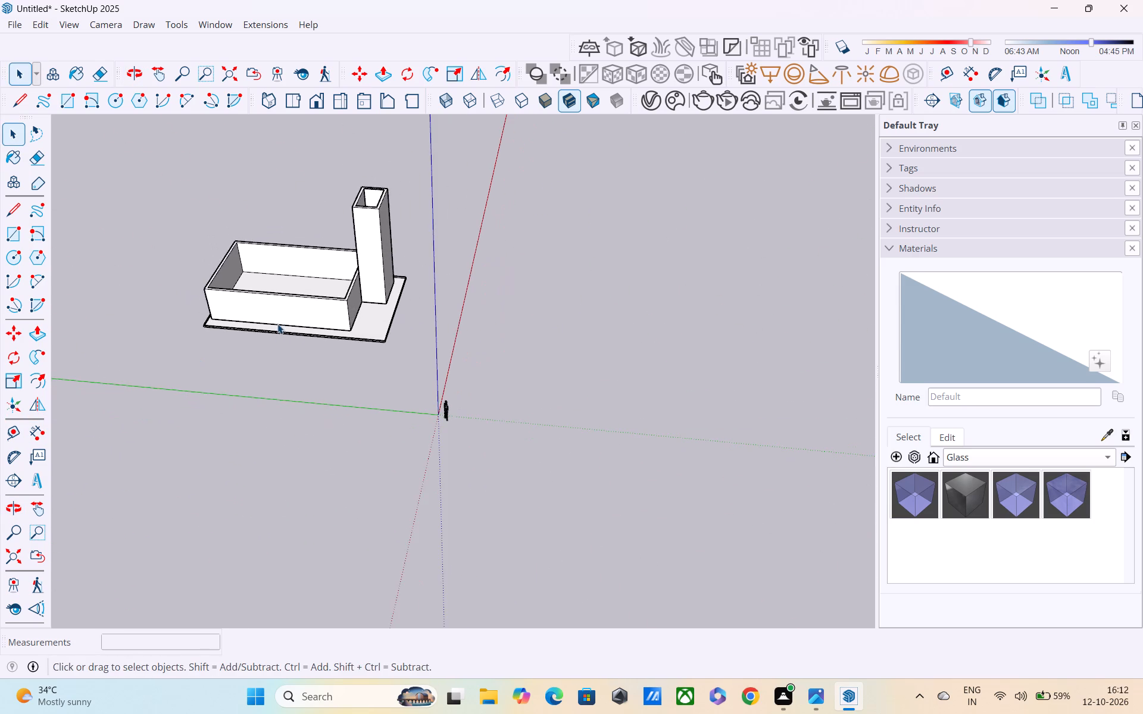
{"action": "middle_click_drag", "start_coordinate": [277, 322], "coordinate": [190, 268]}
{"action": "scroll", "coordinate": [329, 317], "scroll_direction": "up", "scroll_amount": 3}
{"action": "middle_click_drag", "start_coordinate": [394, 311], "coordinate": [94, 311]}
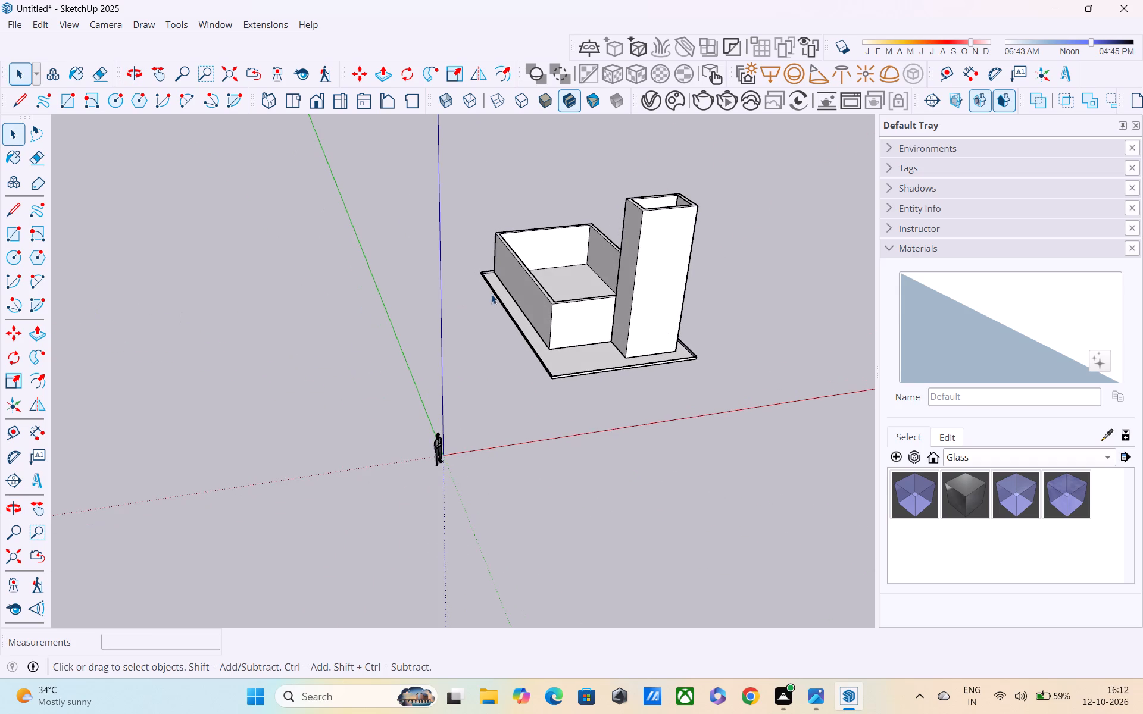
{"action": "scroll", "coordinate": [538, 315], "scroll_direction": "down", "scroll_amount": 3}
{"action": "middle_click_drag", "start_coordinate": [570, 313], "coordinate": [510, 302]}
{"action": "middle_click_drag", "start_coordinate": [509, 302], "coordinate": [505, 345], "text": "shift"}
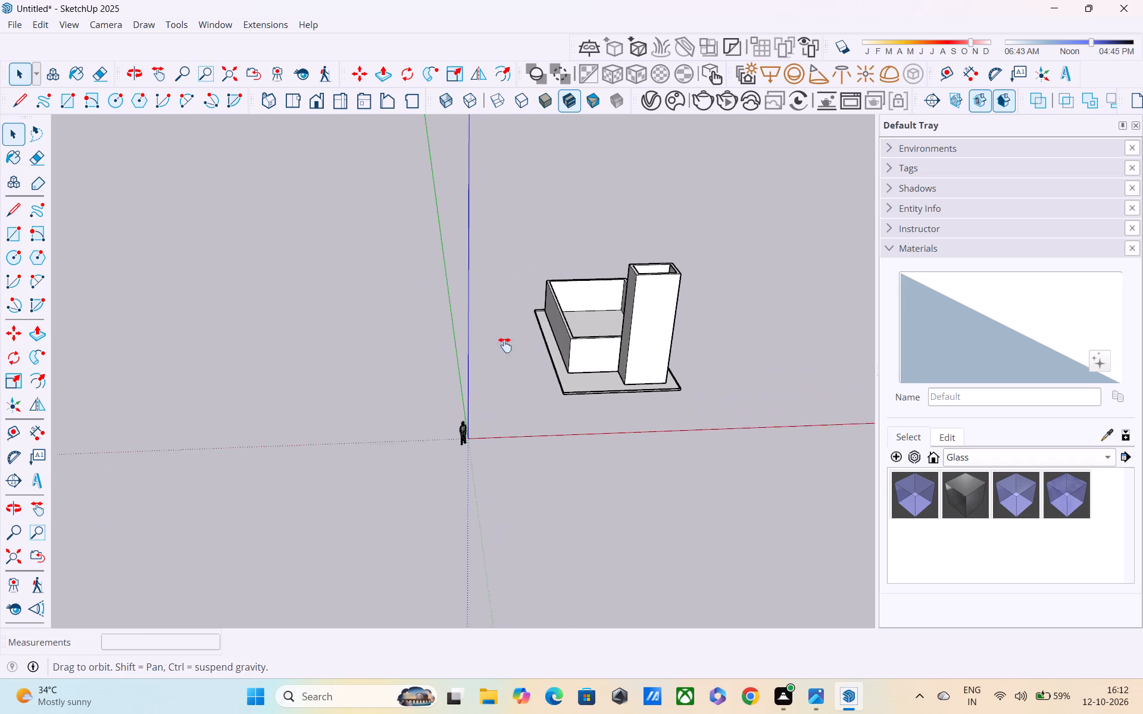
{"action": "middle_click_drag", "start_coordinate": [505, 345], "coordinate": [324, 447], "text": "shift"}
{"action": "scroll", "coordinate": [460, 464], "scroll_direction": "up", "scroll_amount": 3}
{"action": "middle_click_drag", "start_coordinate": [360, 521], "coordinate": [343, 402]}
{"action": "scroll", "coordinate": [336, 489], "scroll_direction": "up", "scroll_amount": 2}
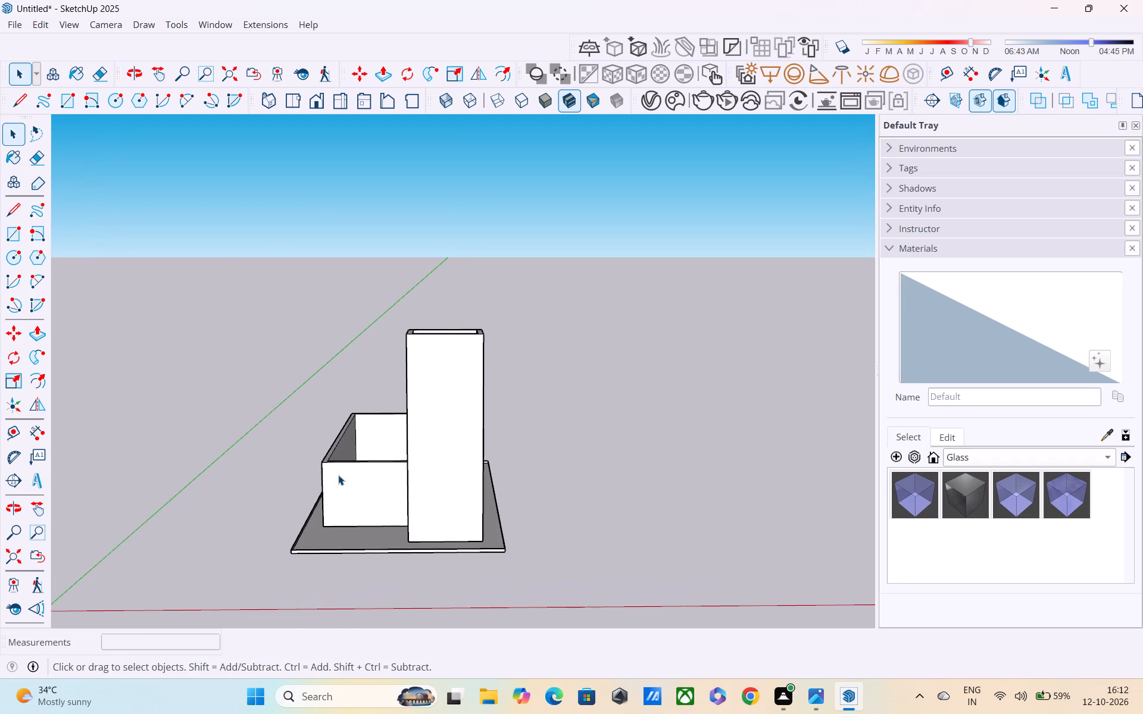
{"action": "middle_click_drag", "start_coordinate": [338, 475], "coordinate": [348, 383]}
{"action": "scroll", "coordinate": [338, 474], "scroll_direction": "up", "scroll_amount": 3}
{"action": "scroll", "coordinate": [346, 455], "scroll_direction": "down", "scroll_amount": 1}
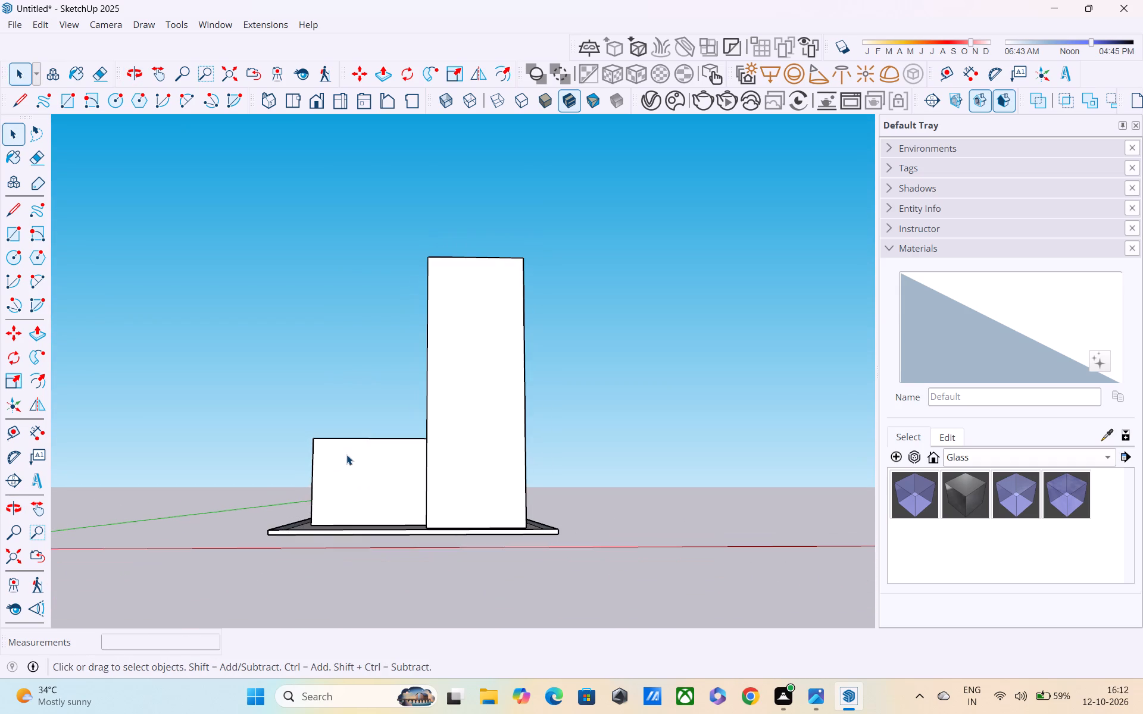
Open the main walls group for editing.
{"action": "middle_click_drag", "start_coordinate": [346, 455], "coordinate": [350, 471]}
{"action": "key", "text": "l"}
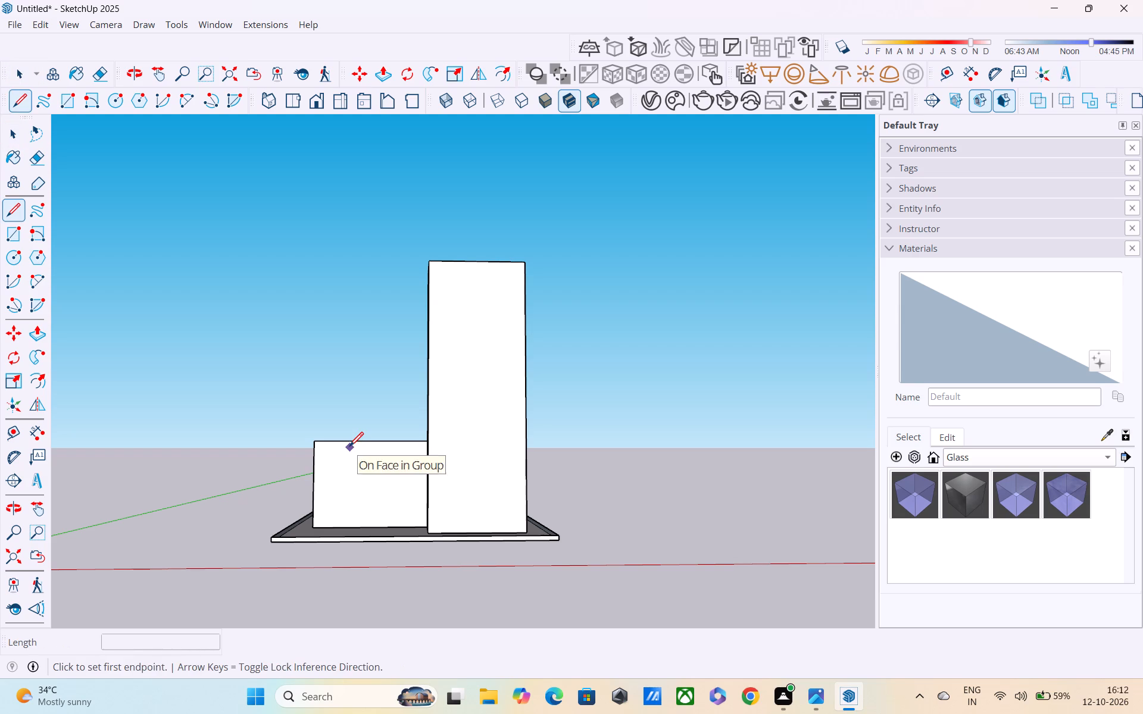
{"action": "key", "text": "Escape"}
{"action": "key", "text": "space"}
{"action": "double_click", "coordinate": [349, 493]}
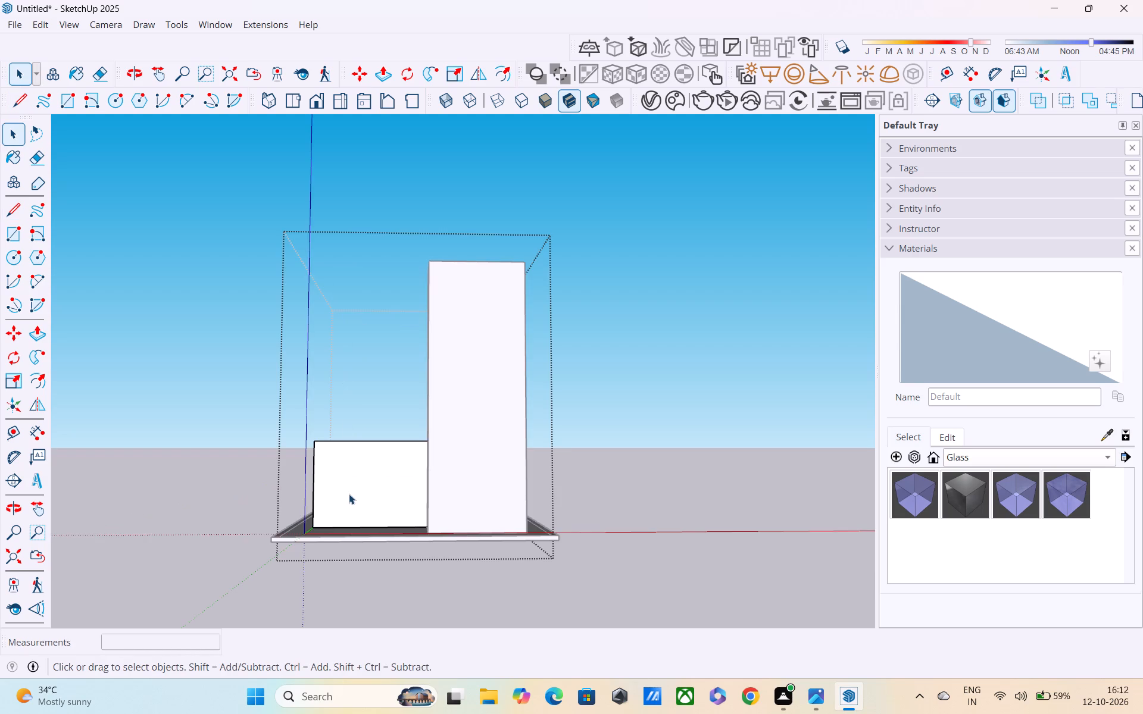
Mark 9" along the base from the outer corner of the wall beside the front projection and draw a 10' vertical line there.
{"action": "middle_click_drag", "start_coordinate": [340, 486], "coordinate": [345, 540]}
{"action": "scroll", "coordinate": [342, 480], "scroll_direction": "up", "scroll_amount": 4}
{"action": "key", "text": "l"}
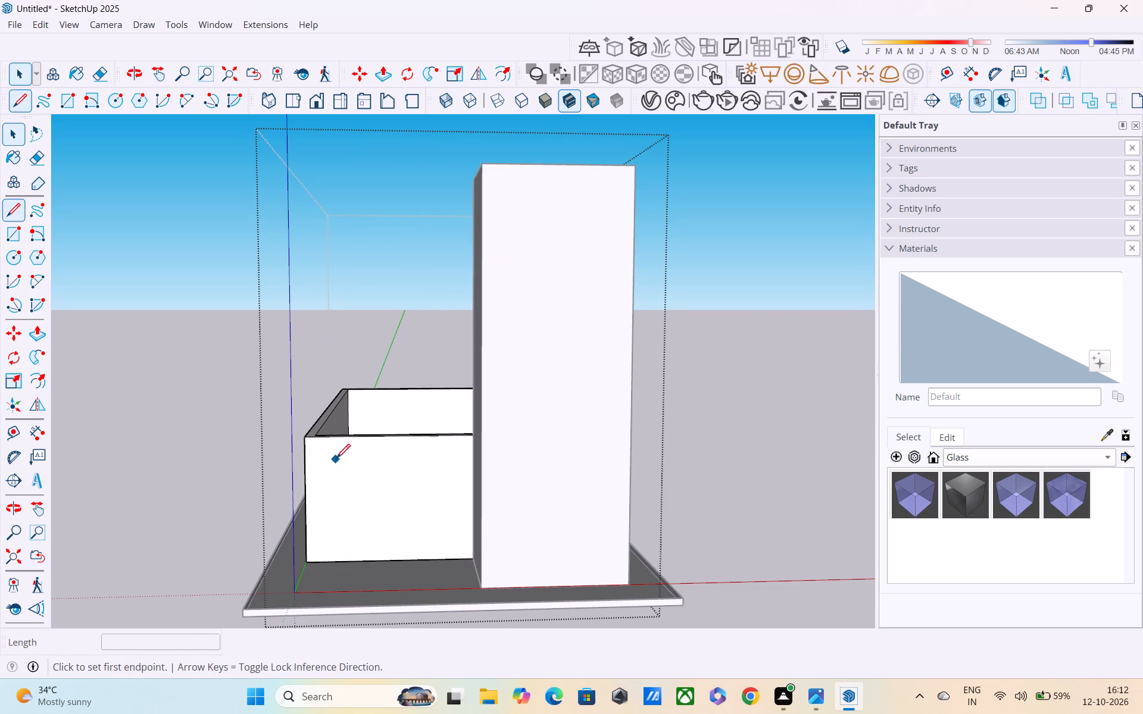
{"action": "middle_click_drag", "start_coordinate": [325, 443], "coordinate": [342, 456]}
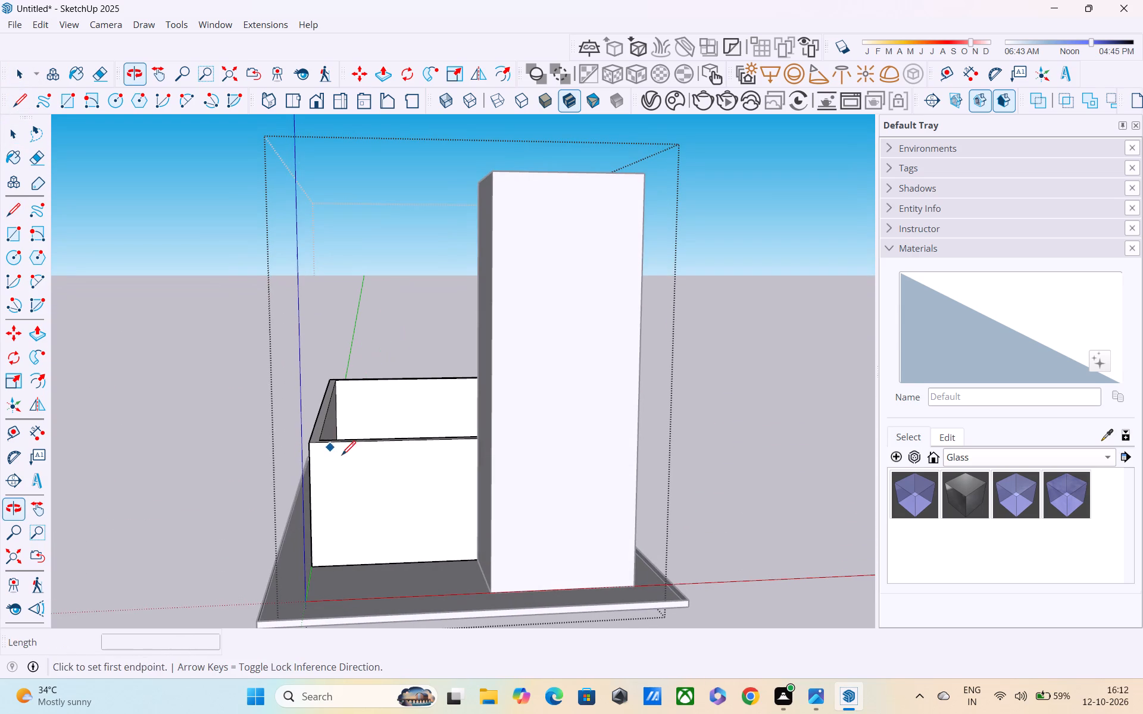
{"action": "scroll", "coordinate": [322, 560], "scroll_direction": "up", "scroll_amount": 2}
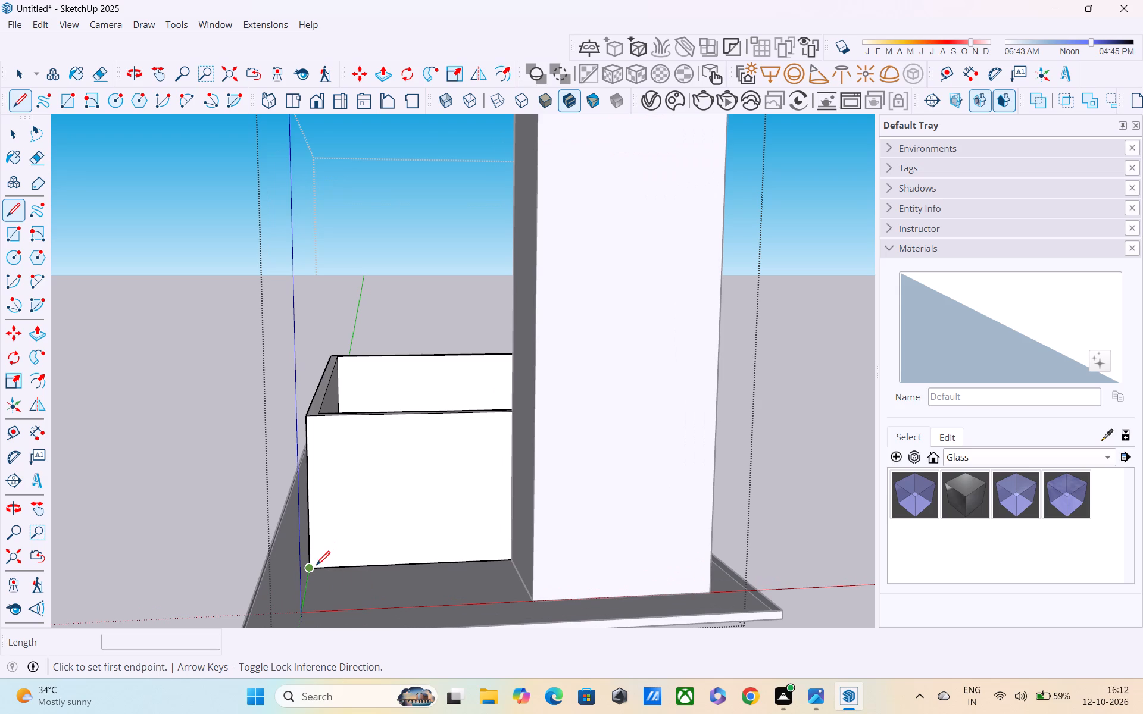
{"action": "left_click", "coordinate": [316, 566]}
{"action": "type", "text": "9\""}
{"action": "key", "text": "Return"}
{"action": "scroll", "coordinate": [346, 570], "scroll_direction": "up", "scroll_amount": 3}
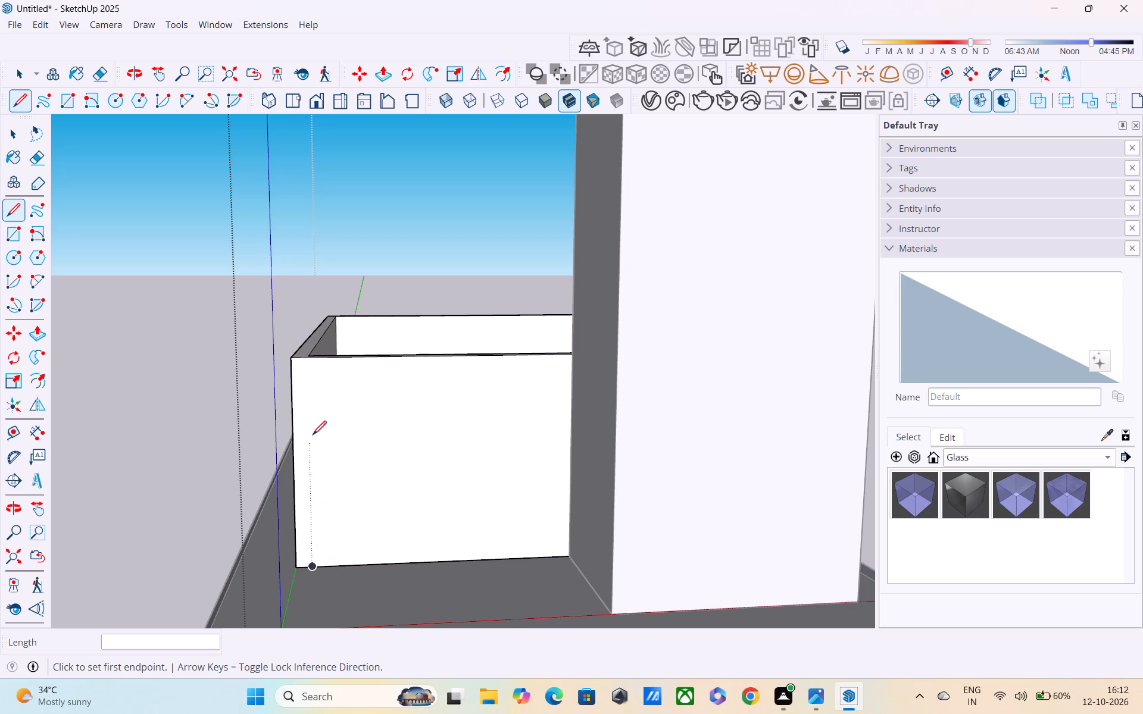
{"action": "left_click", "coordinate": [308, 359]}
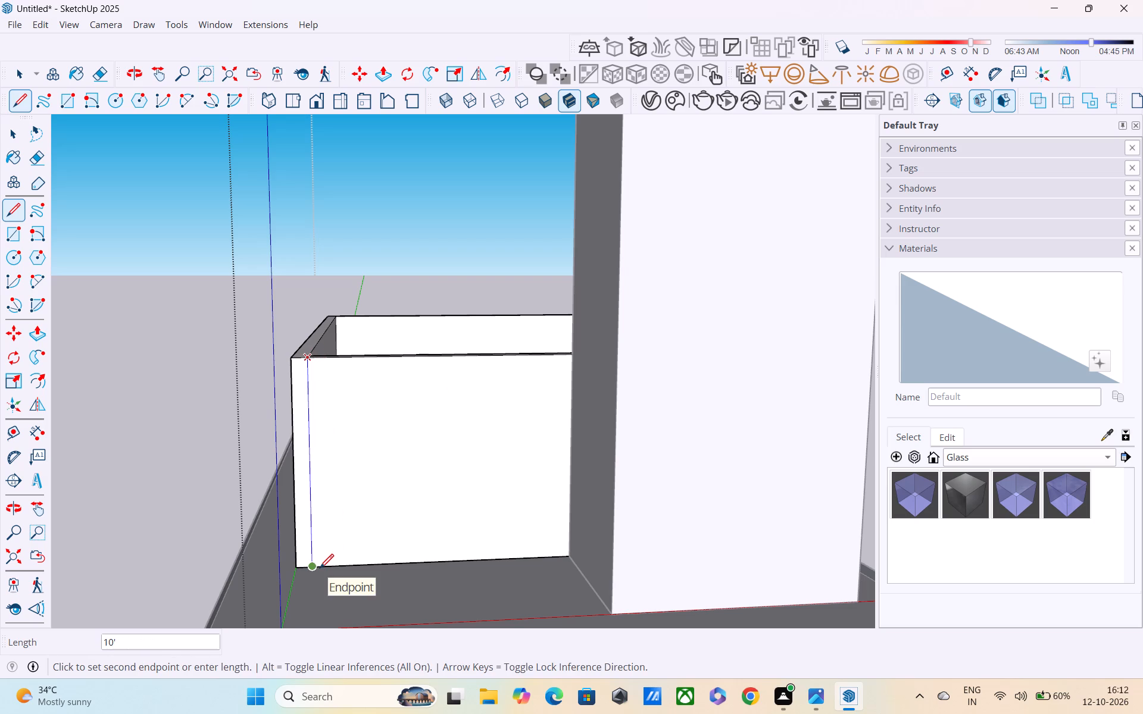
{"action": "left_click", "coordinate": [320, 569]}
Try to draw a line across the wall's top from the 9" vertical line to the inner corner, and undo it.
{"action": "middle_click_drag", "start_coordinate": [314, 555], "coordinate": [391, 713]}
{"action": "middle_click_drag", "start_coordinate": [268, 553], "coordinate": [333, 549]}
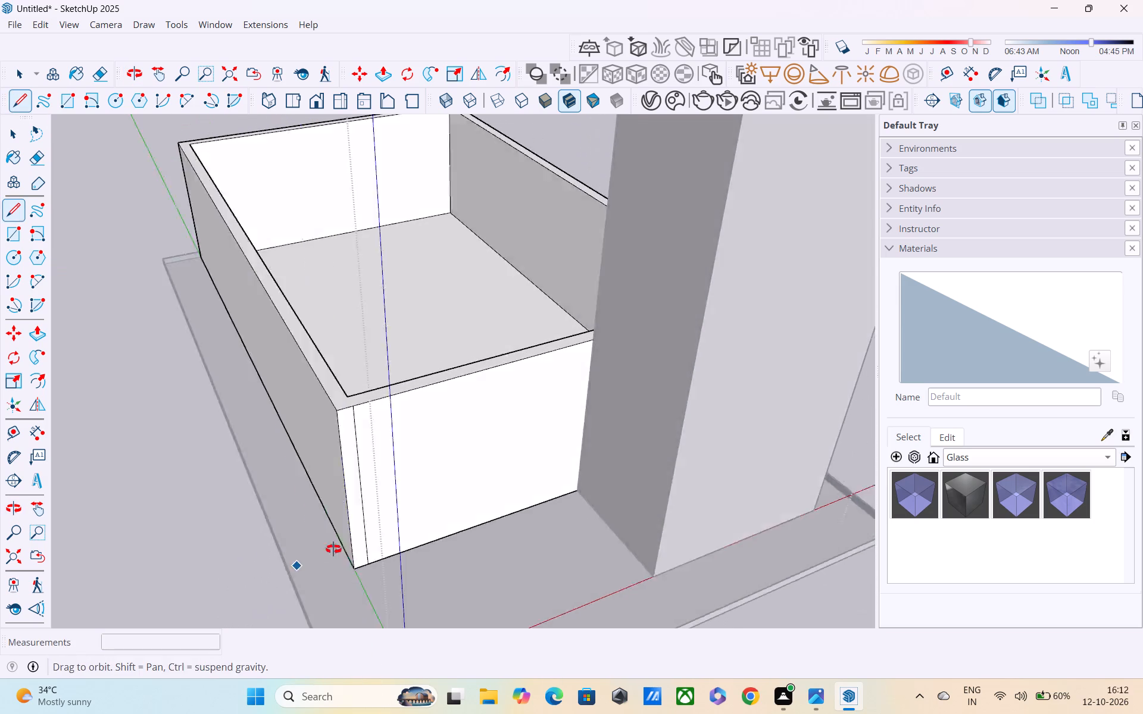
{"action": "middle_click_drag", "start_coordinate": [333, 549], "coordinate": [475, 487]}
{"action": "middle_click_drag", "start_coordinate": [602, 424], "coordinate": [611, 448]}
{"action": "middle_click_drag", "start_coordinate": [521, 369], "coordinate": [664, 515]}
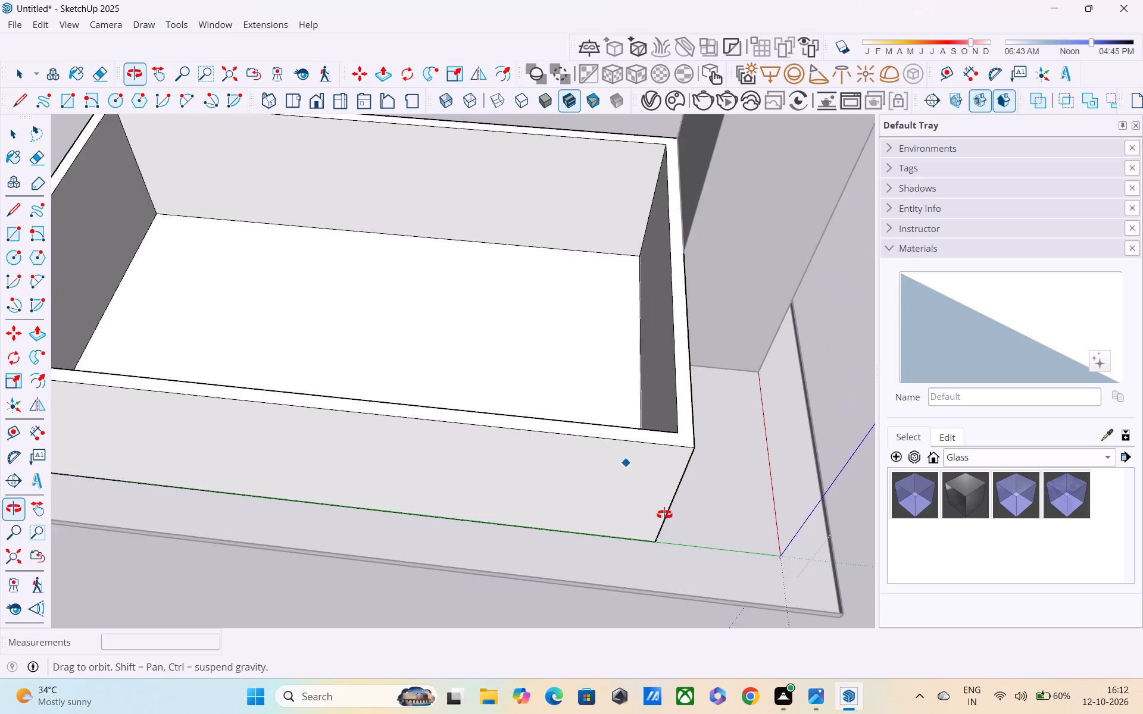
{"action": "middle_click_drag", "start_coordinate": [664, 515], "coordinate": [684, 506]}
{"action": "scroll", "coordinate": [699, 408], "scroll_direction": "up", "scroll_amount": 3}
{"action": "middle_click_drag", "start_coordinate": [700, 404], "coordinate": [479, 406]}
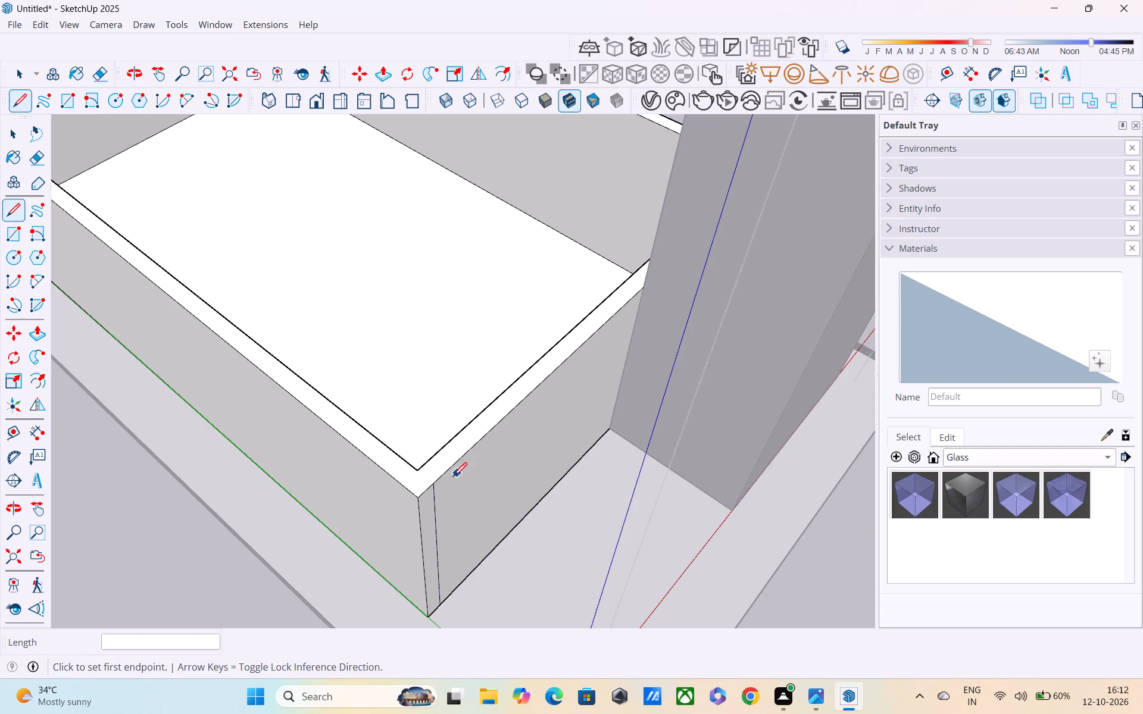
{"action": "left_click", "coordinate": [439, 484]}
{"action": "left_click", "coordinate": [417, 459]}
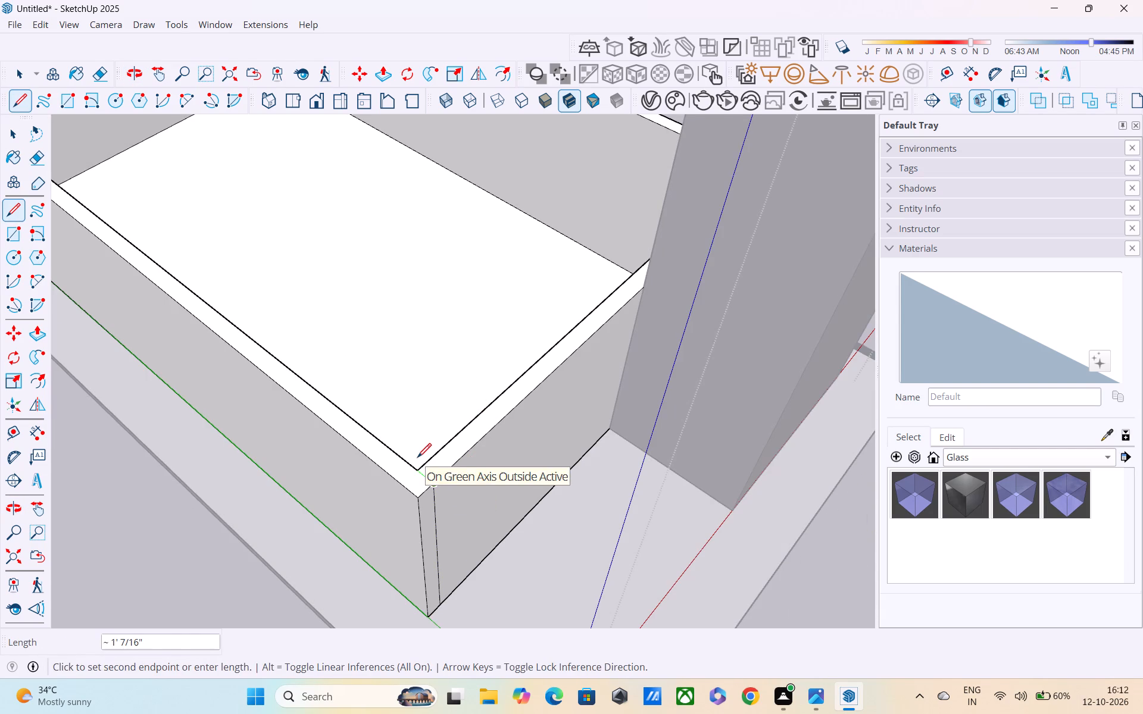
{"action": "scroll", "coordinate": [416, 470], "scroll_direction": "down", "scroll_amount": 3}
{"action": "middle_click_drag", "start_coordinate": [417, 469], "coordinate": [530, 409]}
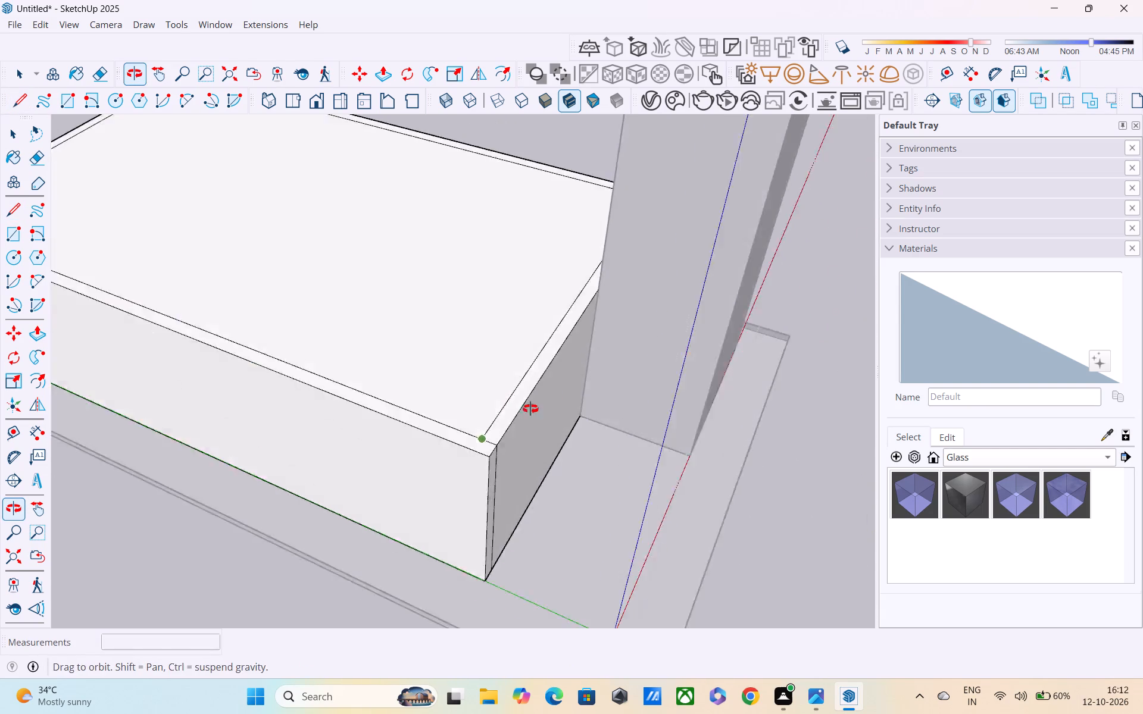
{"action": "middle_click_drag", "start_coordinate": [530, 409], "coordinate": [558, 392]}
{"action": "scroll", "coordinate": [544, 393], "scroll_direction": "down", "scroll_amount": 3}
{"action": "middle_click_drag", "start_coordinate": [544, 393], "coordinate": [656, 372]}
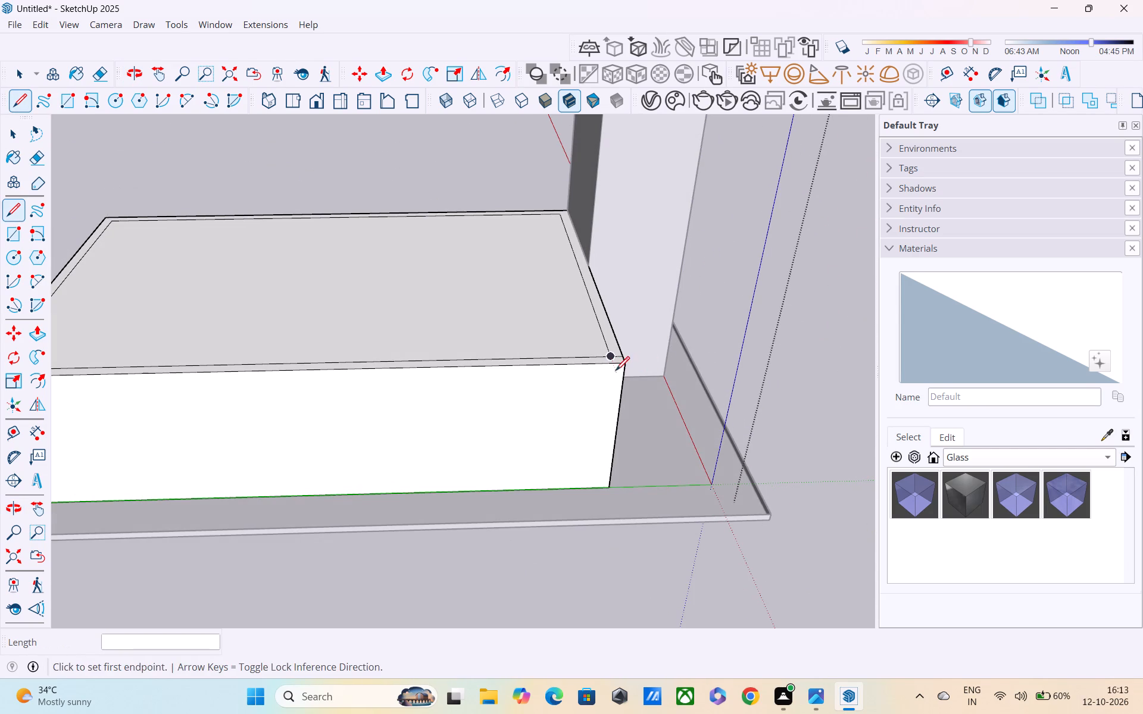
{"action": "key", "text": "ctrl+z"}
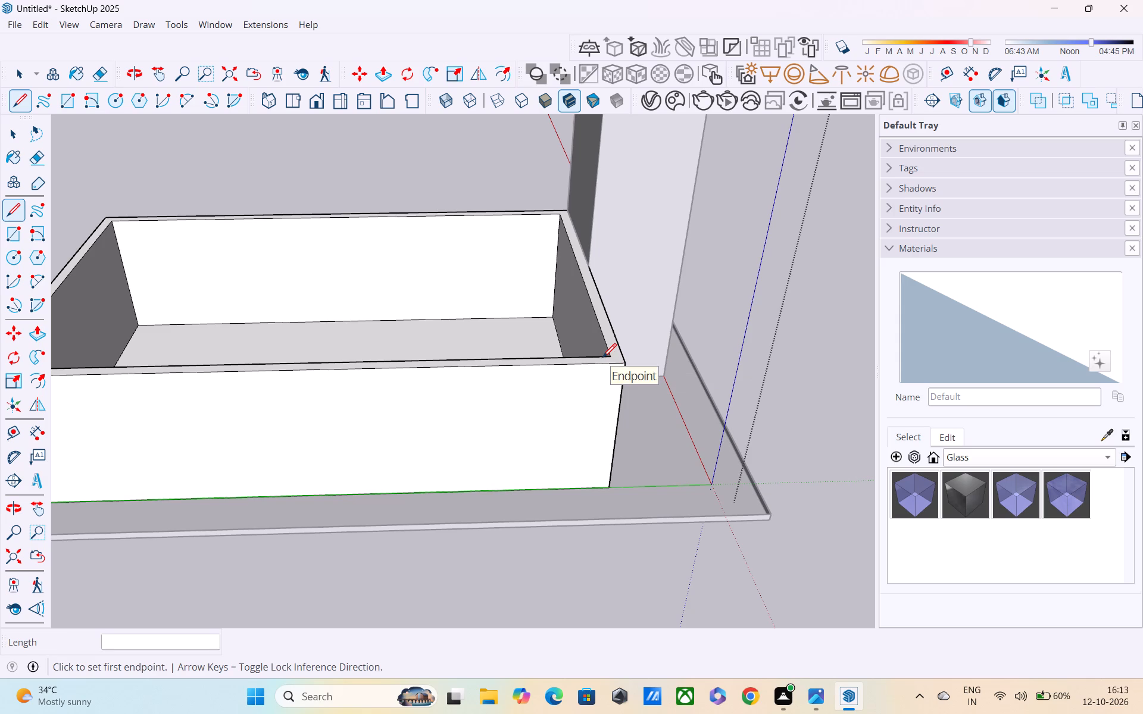
Draw a 9" line across the wall's top from the inner corner to the upper end of the vertical line.
{"action": "left_click", "coordinate": [611, 356]}
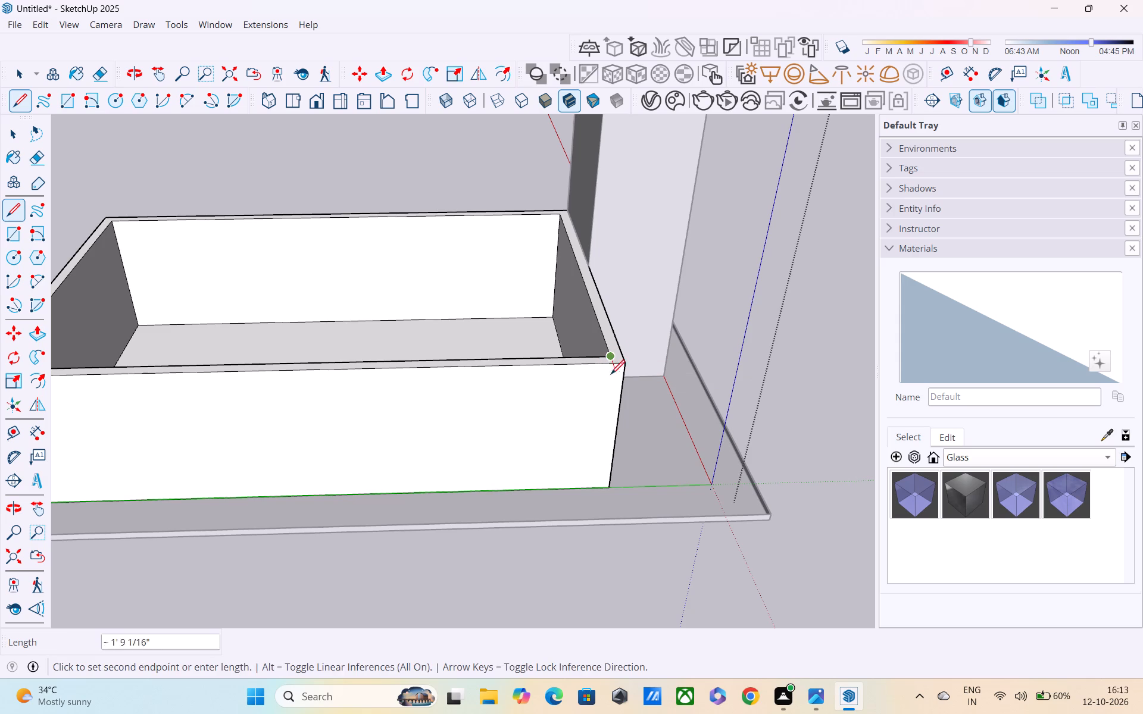
{"action": "middle_click_drag", "start_coordinate": [594, 373], "coordinate": [385, 480]}
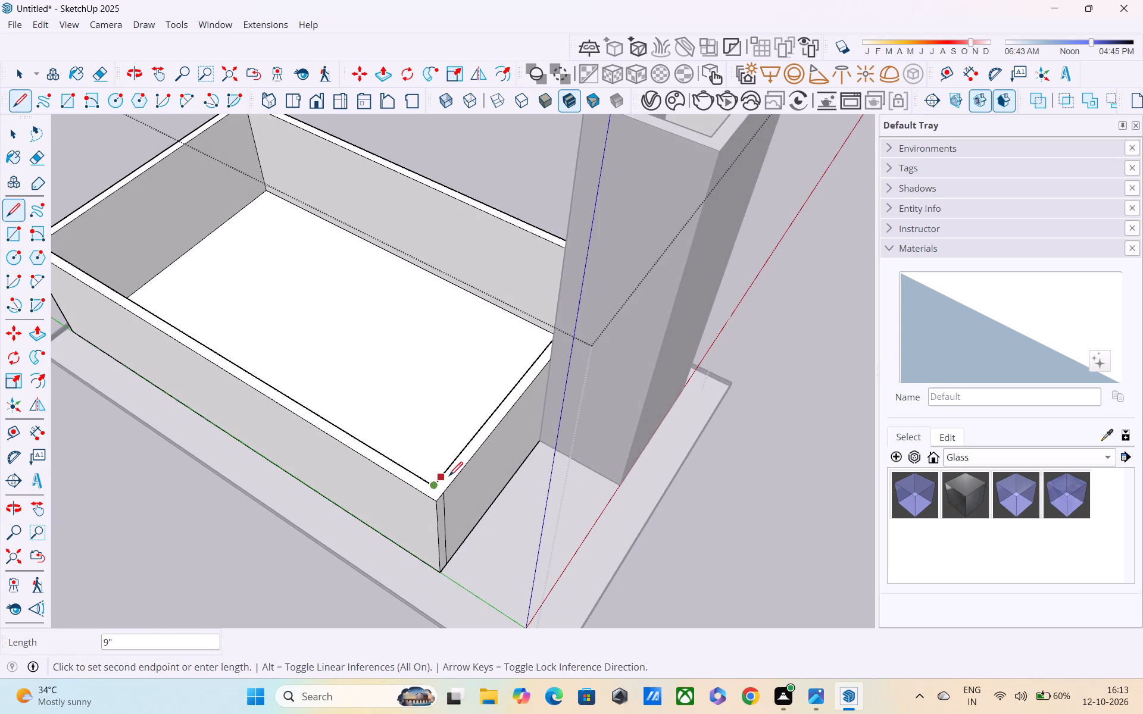
{"action": "scroll", "coordinate": [449, 477], "scroll_direction": "up", "scroll_amount": 2}
{"action": "left_click", "coordinate": [441, 491]}
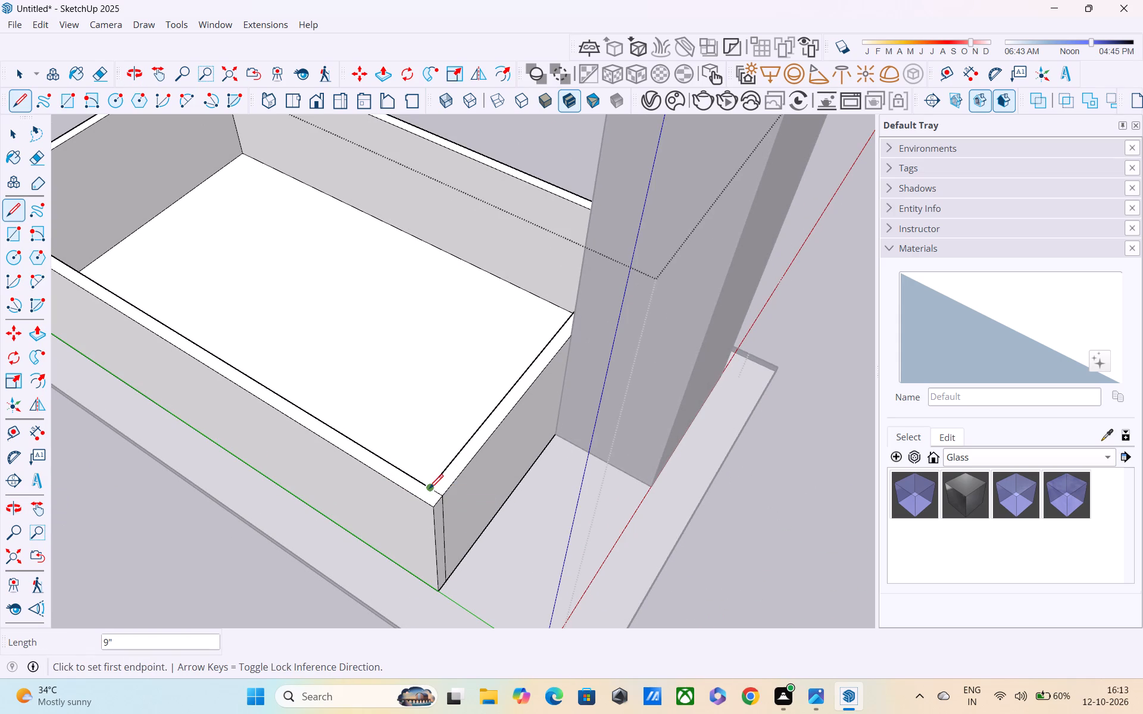
Draw a 9" line across the top from the same inner corner to the outer edge of the long side wall.
{"action": "left_click", "coordinate": [429, 490]}
{"action": "middle_click_drag", "start_coordinate": [422, 508], "coordinate": [504, 497]}
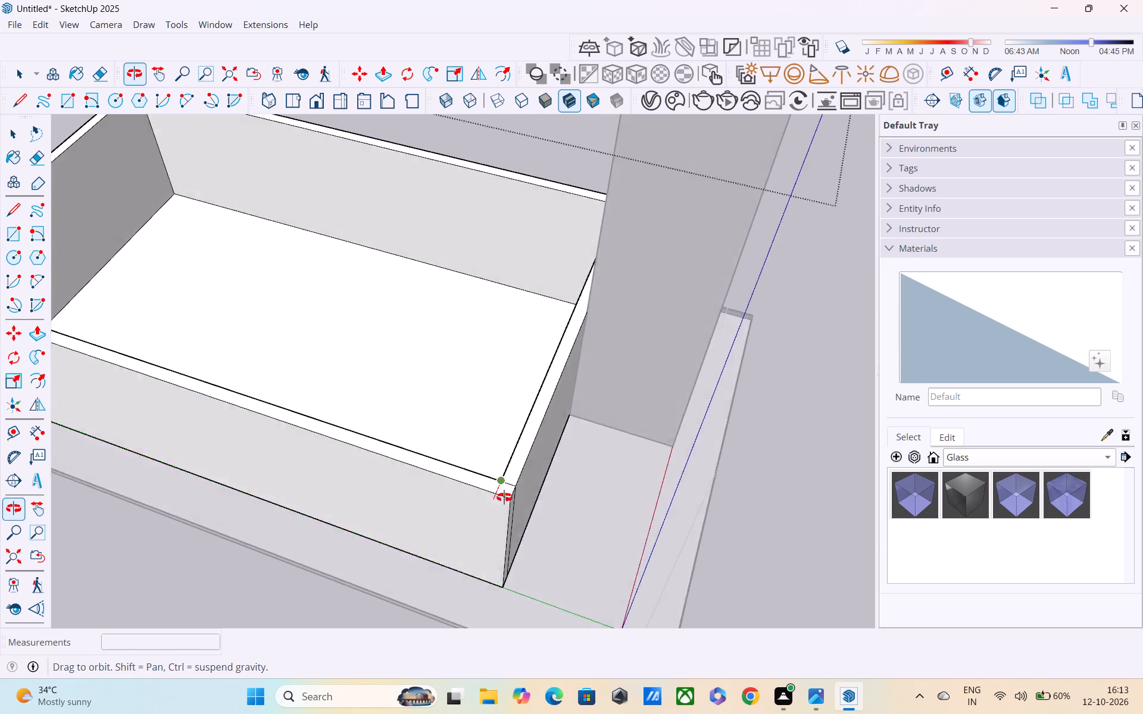
{"action": "middle_click_drag", "start_coordinate": [504, 497], "coordinate": [539, 472]}
{"action": "middle_click_drag", "start_coordinate": [529, 495], "coordinate": [569, 417]}
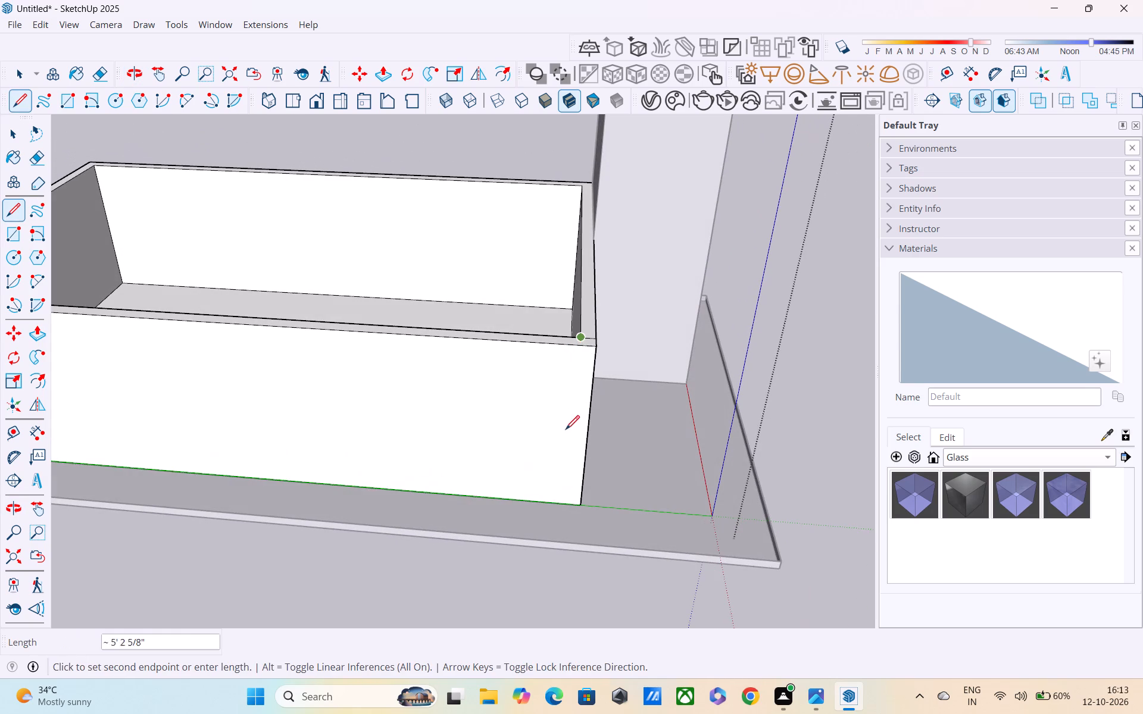
{"action": "left_click", "coordinate": [578, 350]}
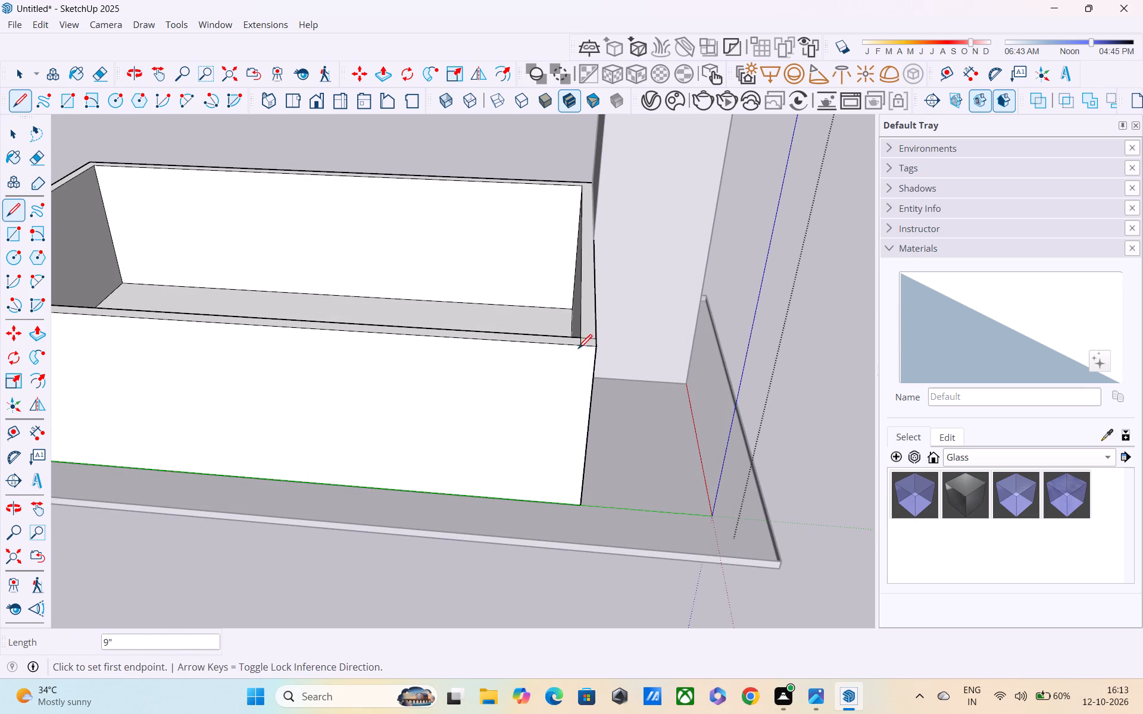
Draw a 10' vertical line on the long side wall's outer face between its base edge and the 9" line's end.
{"action": "left_click", "coordinate": [565, 505]}
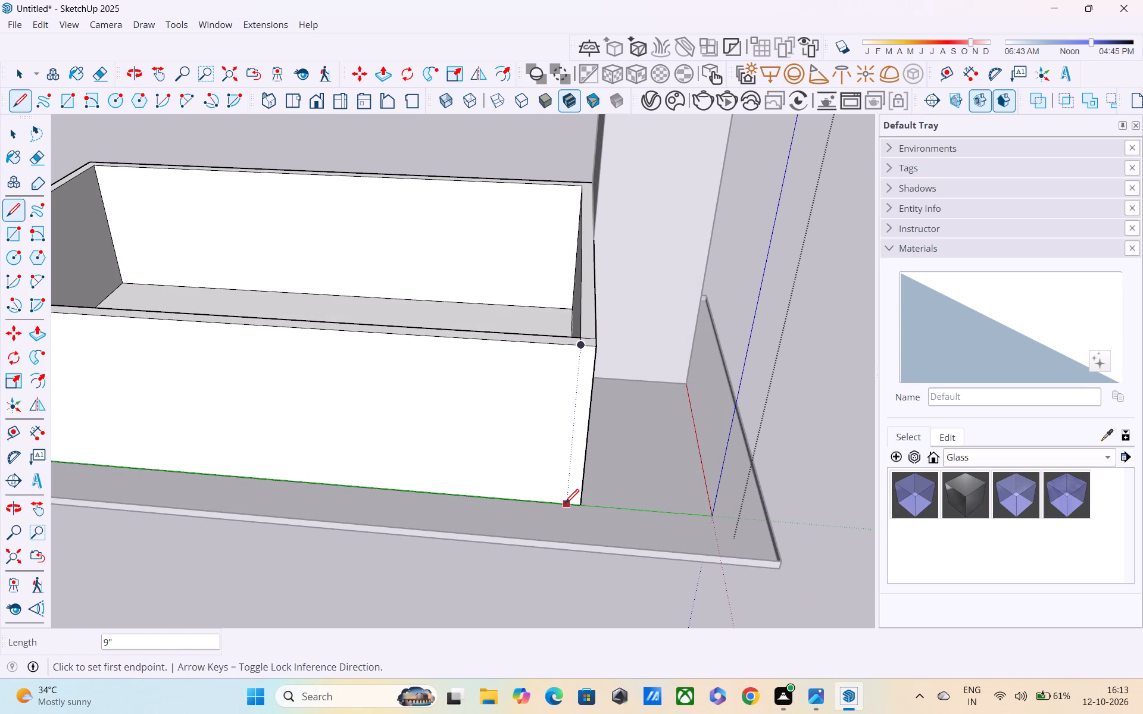
{"action": "left_click", "coordinate": [566, 506]}
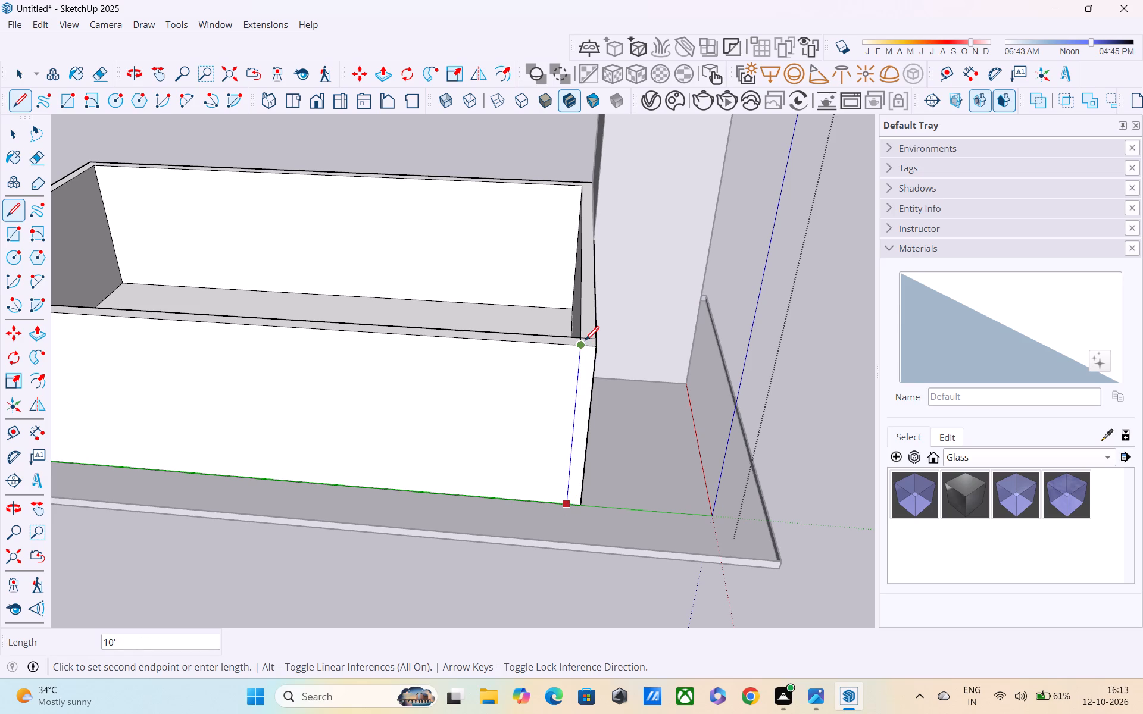
{"action": "left_click", "coordinate": [585, 342]}
{"action": "middle_click_drag", "start_coordinate": [583, 409], "coordinate": [395, 441]}
{"action": "scroll", "coordinate": [395, 441], "scroll_direction": "up", "scroll_amount": 1}
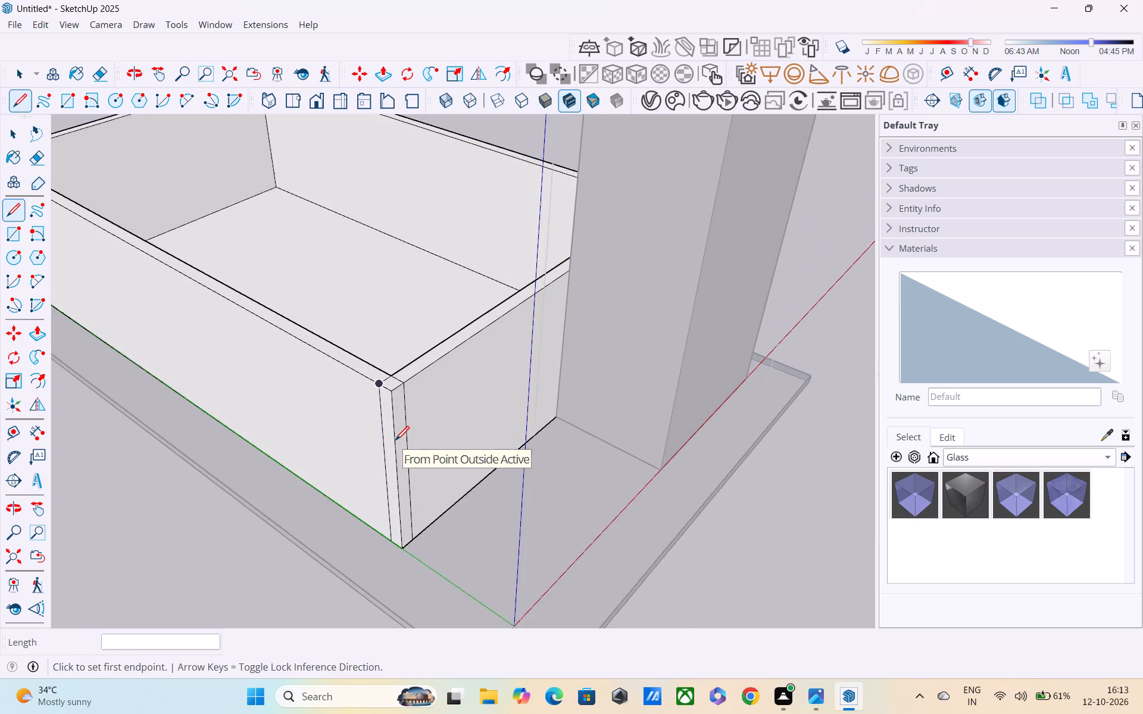
{"action": "scroll", "coordinate": [395, 441], "scroll_direction": "up", "scroll_amount": 1}
{"action": "key", "text": "Escape"}
Place a guide line 10' into the room, parallel to the inner top edge of the wall beside the front projection.
{"action": "middle_click_drag", "start_coordinate": [388, 436], "coordinate": [550, 442]}
{"action": "scroll", "coordinate": [541, 424], "scroll_direction": "down", "scroll_amount": 3}
{"action": "scroll", "coordinate": [492, 414], "scroll_direction": "down", "scroll_amount": 1}
{"action": "middle_click_drag", "start_coordinate": [492, 414], "coordinate": [510, 449]}
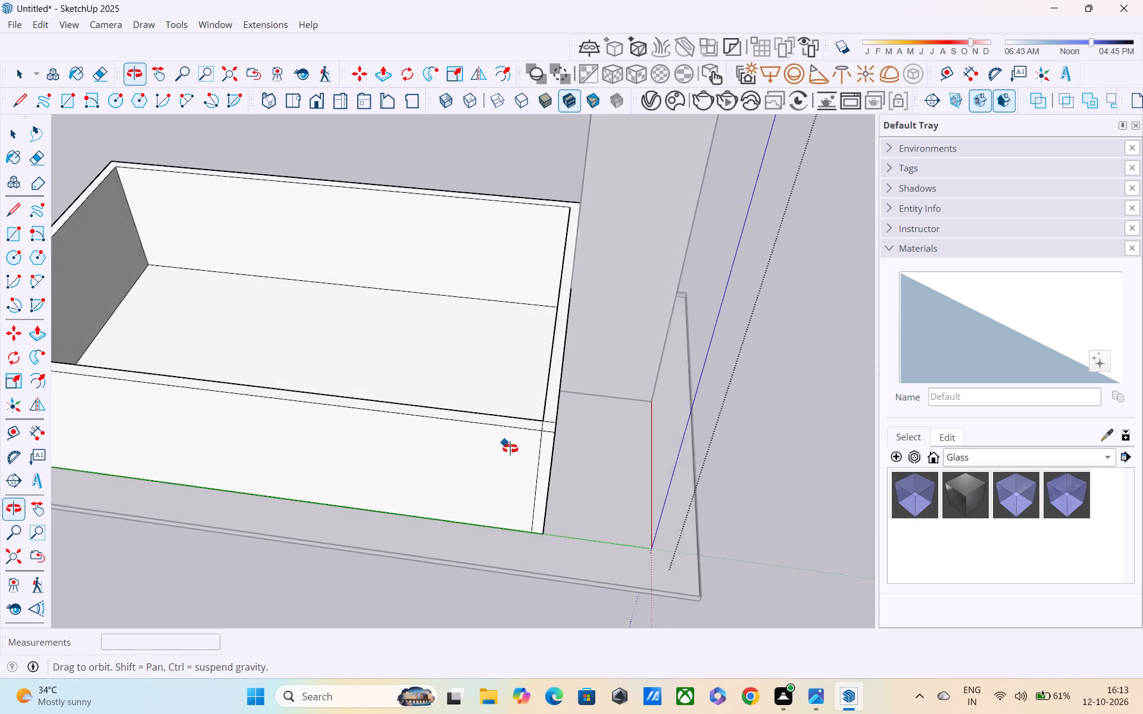
{"action": "middle_click_drag", "start_coordinate": [510, 449], "coordinate": [511, 450]}
{"action": "scroll", "coordinate": [511, 450], "scroll_direction": "down", "scroll_amount": 1}
{"action": "middle_click_drag", "start_coordinate": [503, 438], "coordinate": [524, 471]}
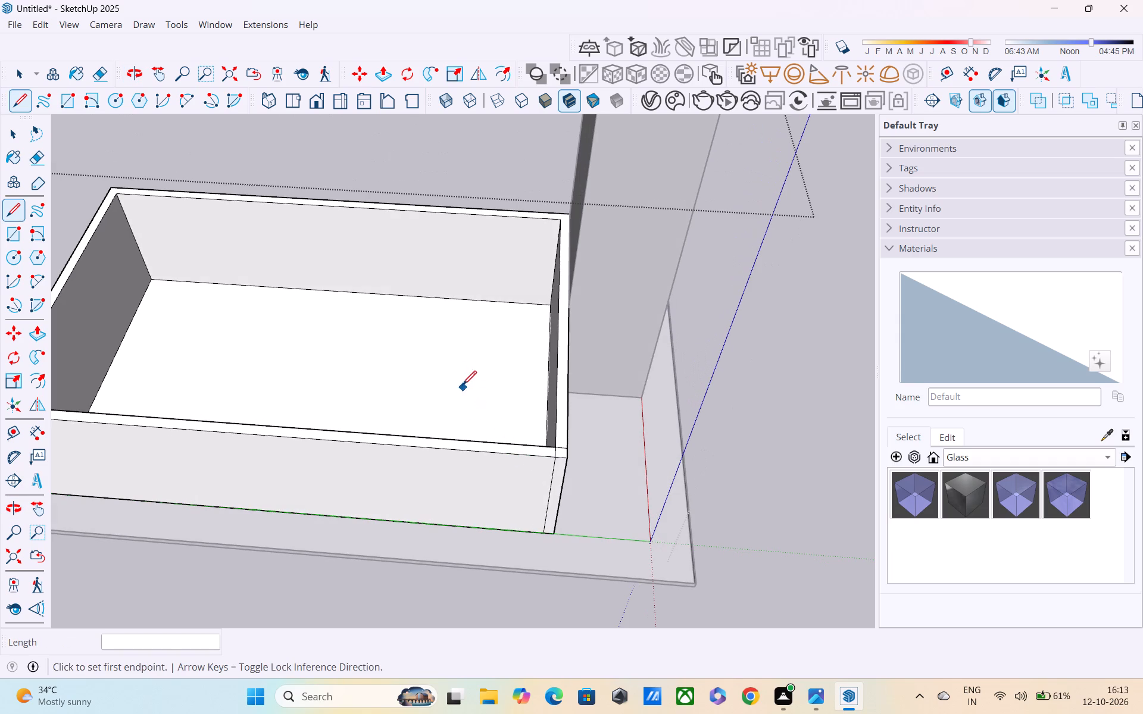
{"action": "scroll", "coordinate": [439, 267], "scroll_direction": "down", "scroll_amount": 2}
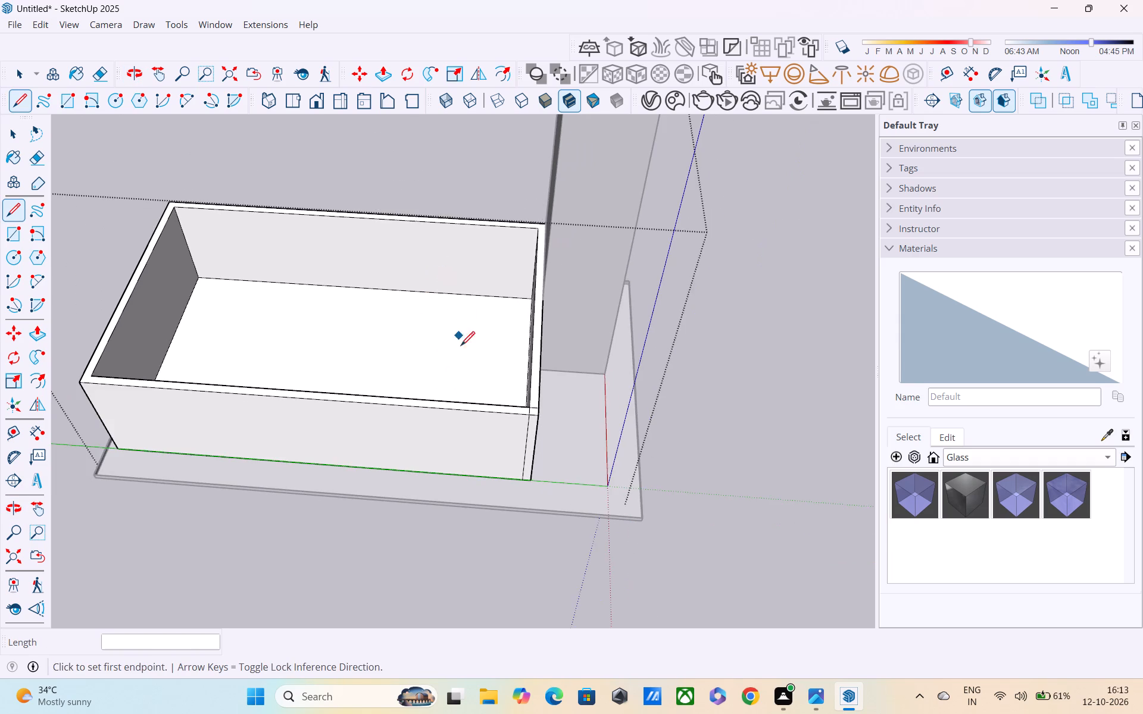
{"action": "middle_click_drag", "start_coordinate": [467, 383], "coordinate": [450, 336]}
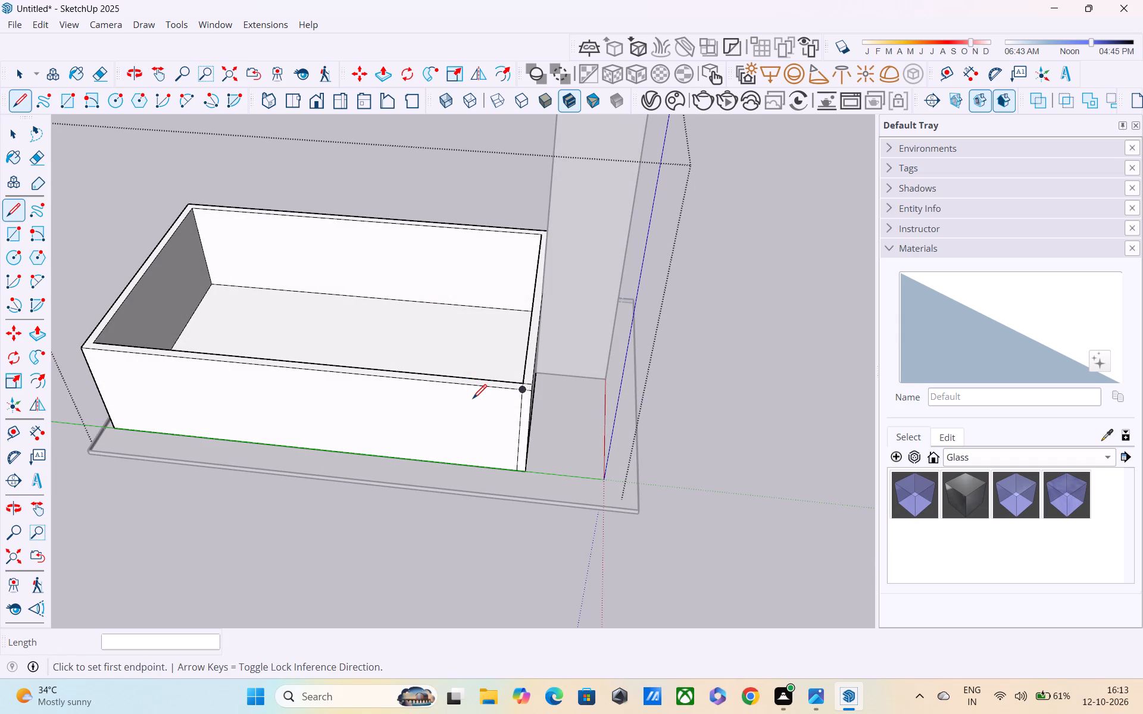
{"action": "middle_click_drag", "start_coordinate": [373, 369], "coordinate": [462, 405]}
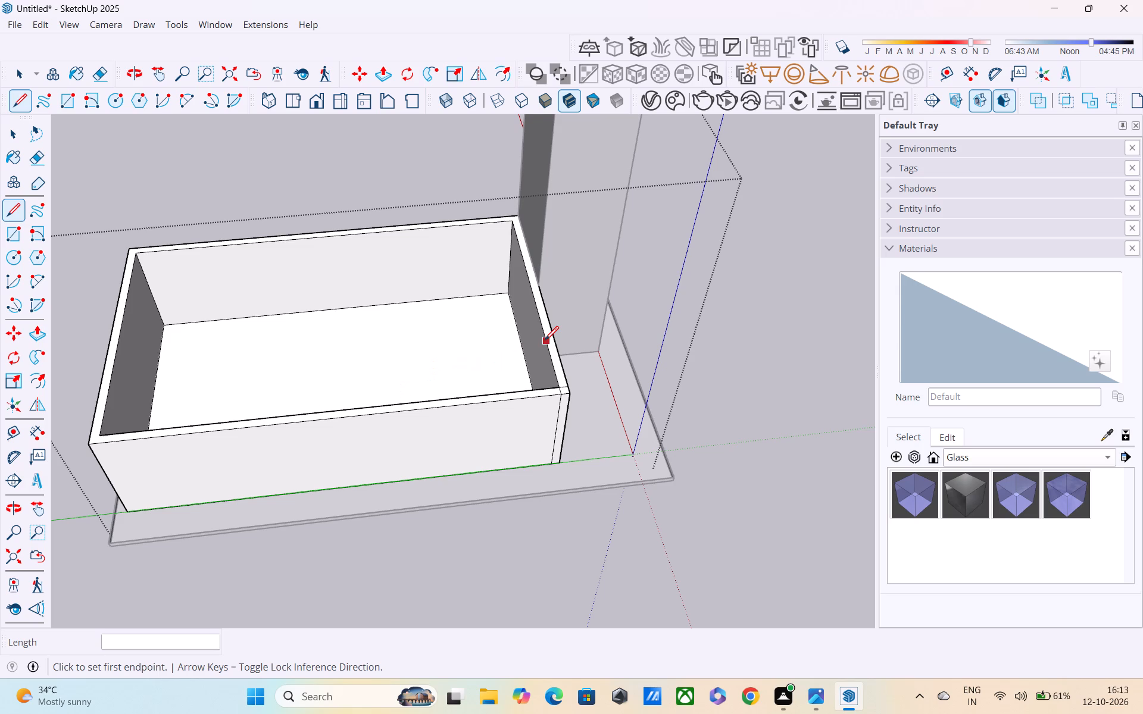
{"action": "key", "text": "Escape"}
{"action": "key", "text": "t"}
{"action": "left_click", "coordinate": [548, 339]}
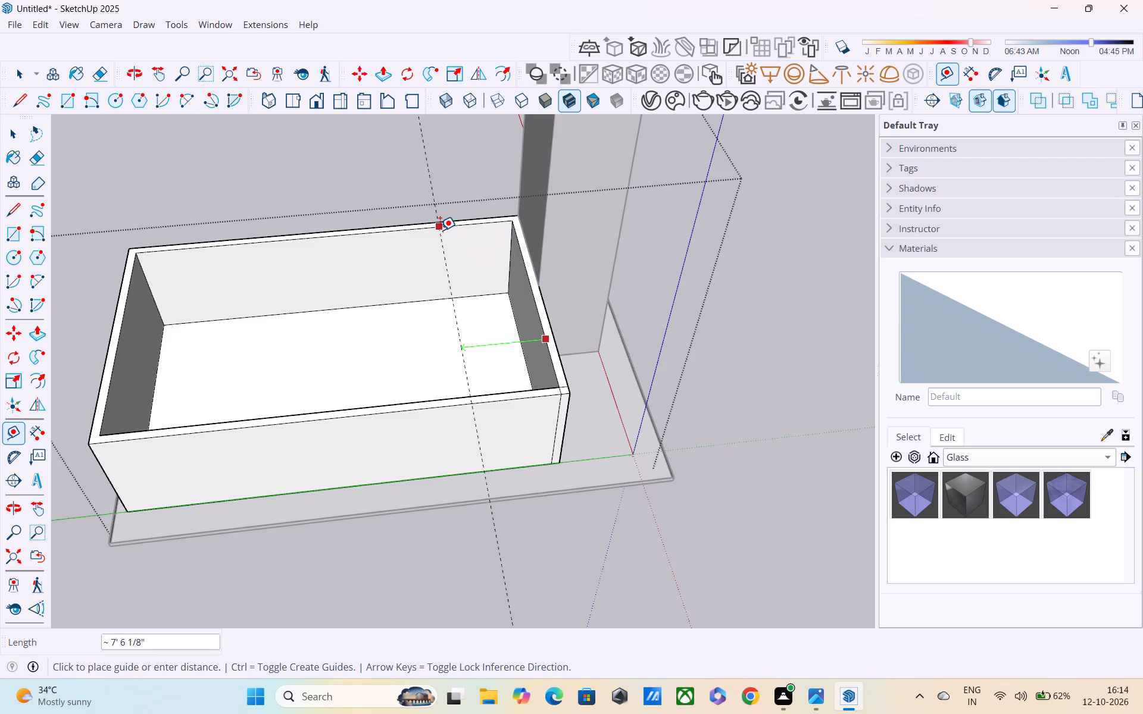
{"action": "type", "text": "10'"}
{"action": "key", "text": "Return"}
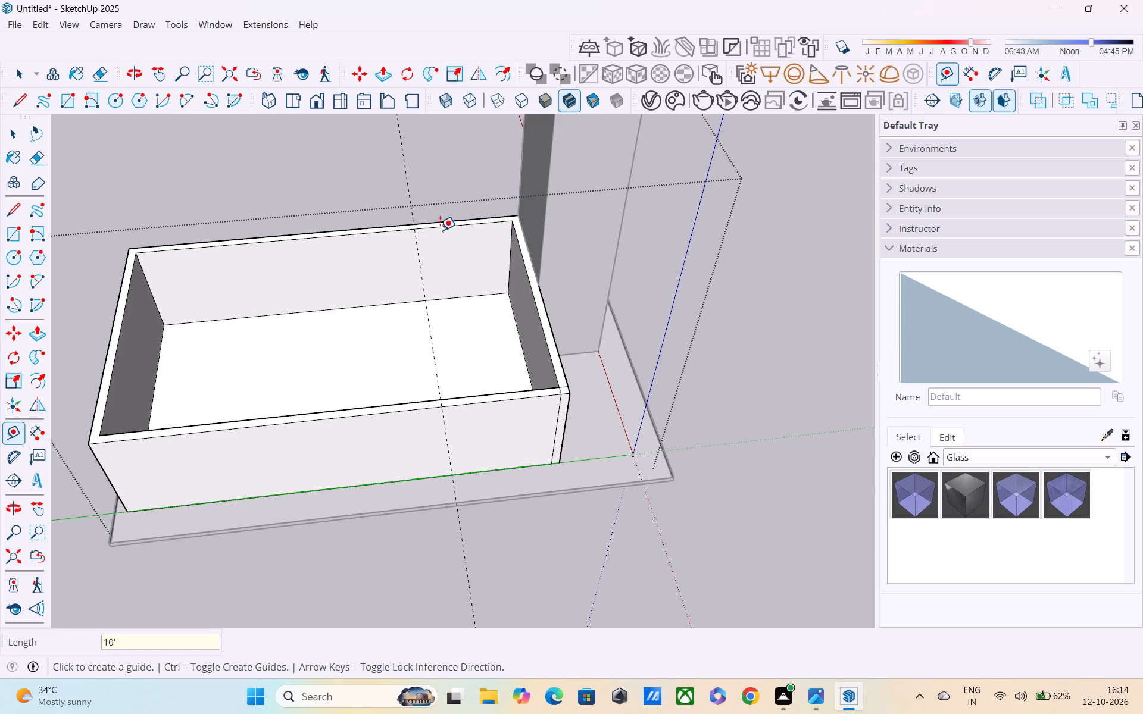
Place a second parallel guide line 5' beyond the first guide, farther from the front projection.
{"action": "scroll", "coordinate": [434, 233], "scroll_direction": "down", "scroll_amount": 2}
{"action": "middle_click_drag", "start_coordinate": [420, 240], "coordinate": [149, 233]}
{"action": "scroll", "coordinate": [251, 280], "scroll_direction": "down", "scroll_amount": 1}
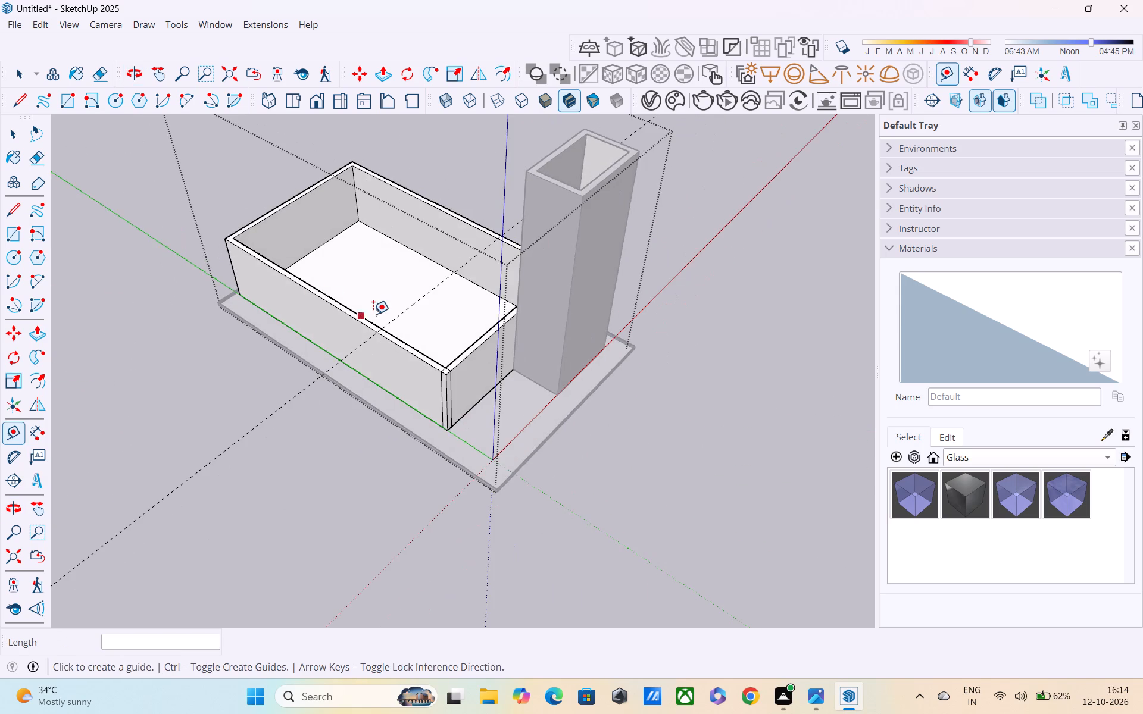
{"action": "middle_click_drag", "start_coordinate": [373, 314], "coordinate": [647, 285]}
{"action": "scroll", "coordinate": [385, 365], "scroll_direction": "up", "scroll_amount": 1}
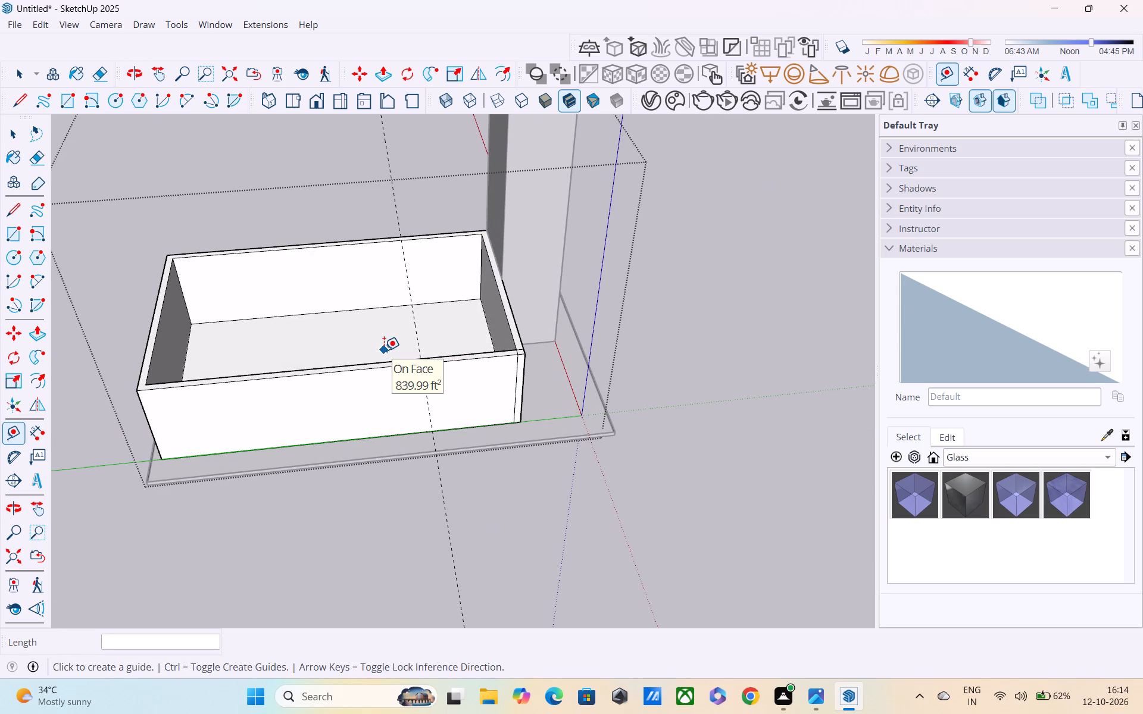
{"action": "middle_click_drag", "start_coordinate": [384, 350], "coordinate": [510, 429]}
{"action": "left_click", "coordinate": [451, 389]}
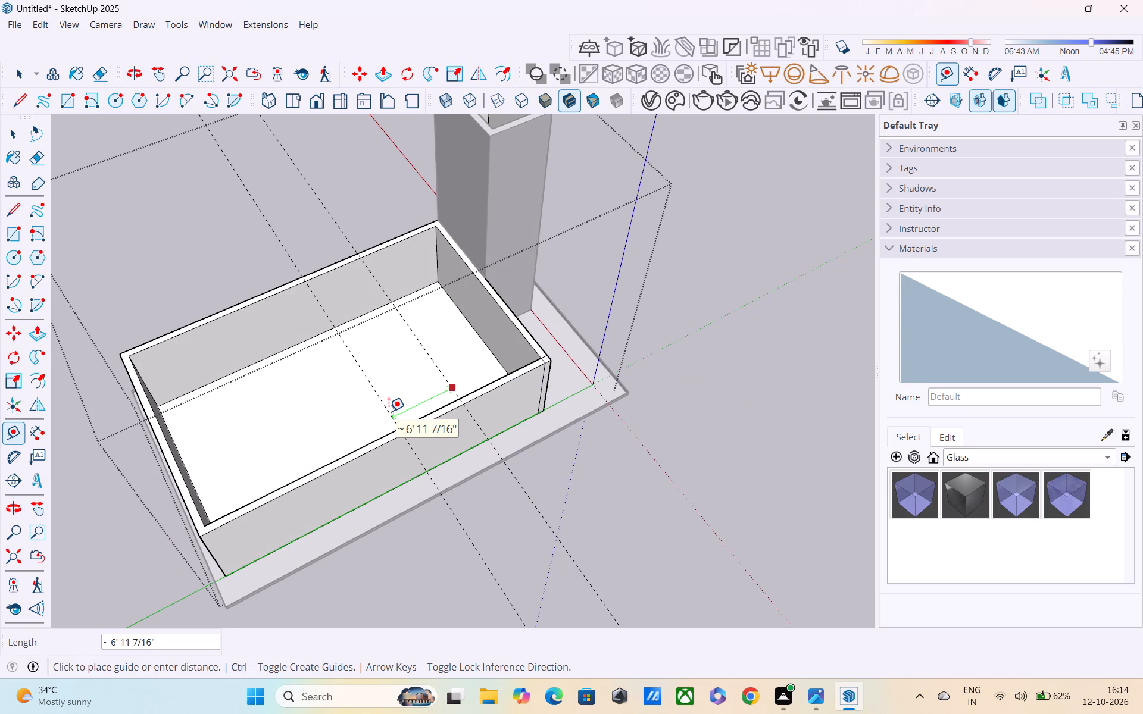
{"action": "type", "text": "5'"}
{"action": "key", "text": "Return"}
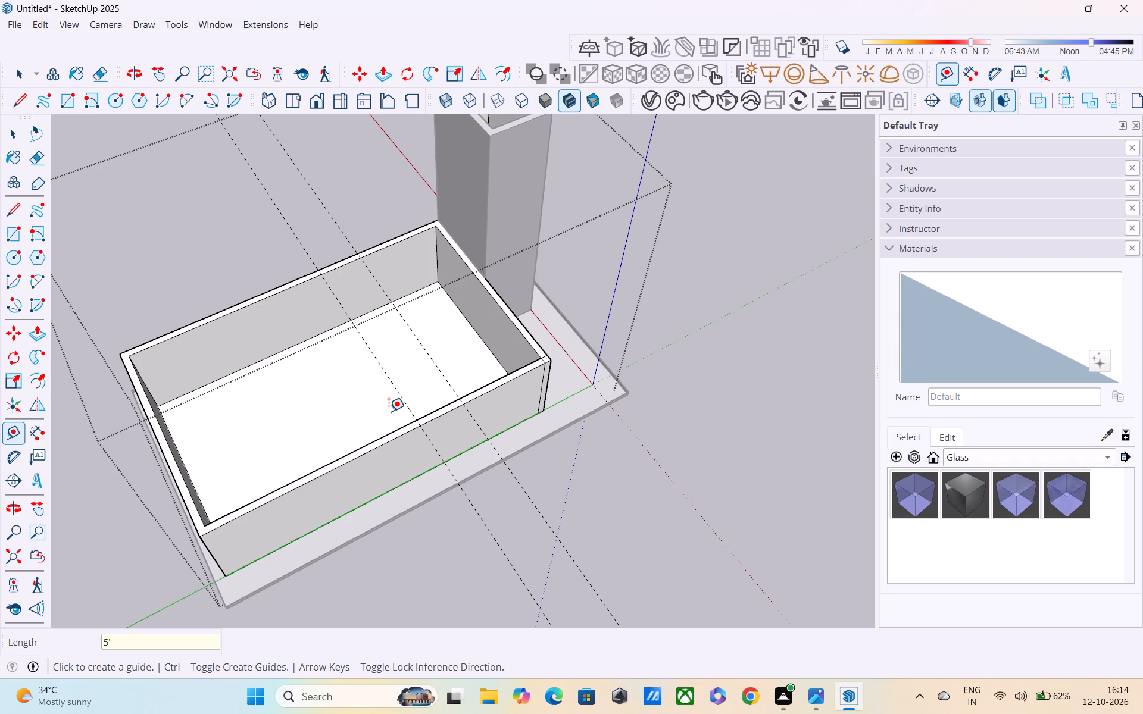
Delete the guide line nearer the front projection.
{"action": "scroll", "coordinate": [389, 411], "scroll_direction": "down", "scroll_amount": 1}
{"action": "middle_click_drag", "start_coordinate": [376, 408], "coordinate": [139, 387]}
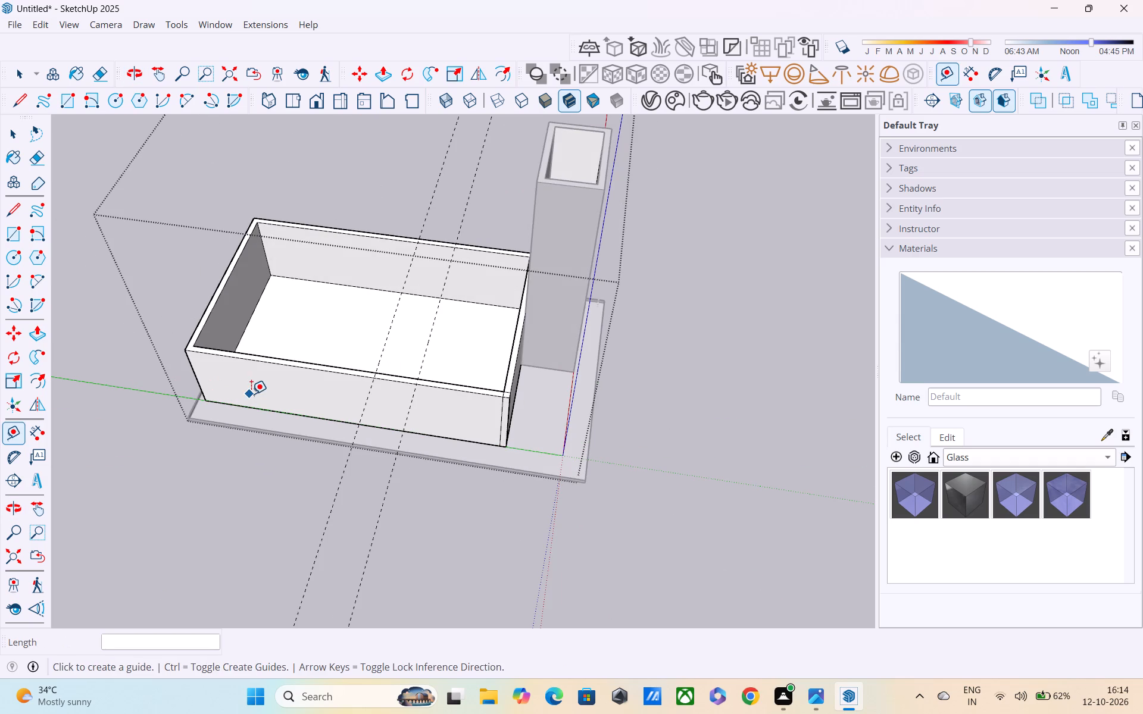
{"action": "key", "text": "Escape"}
{"action": "key", "text": "space"}
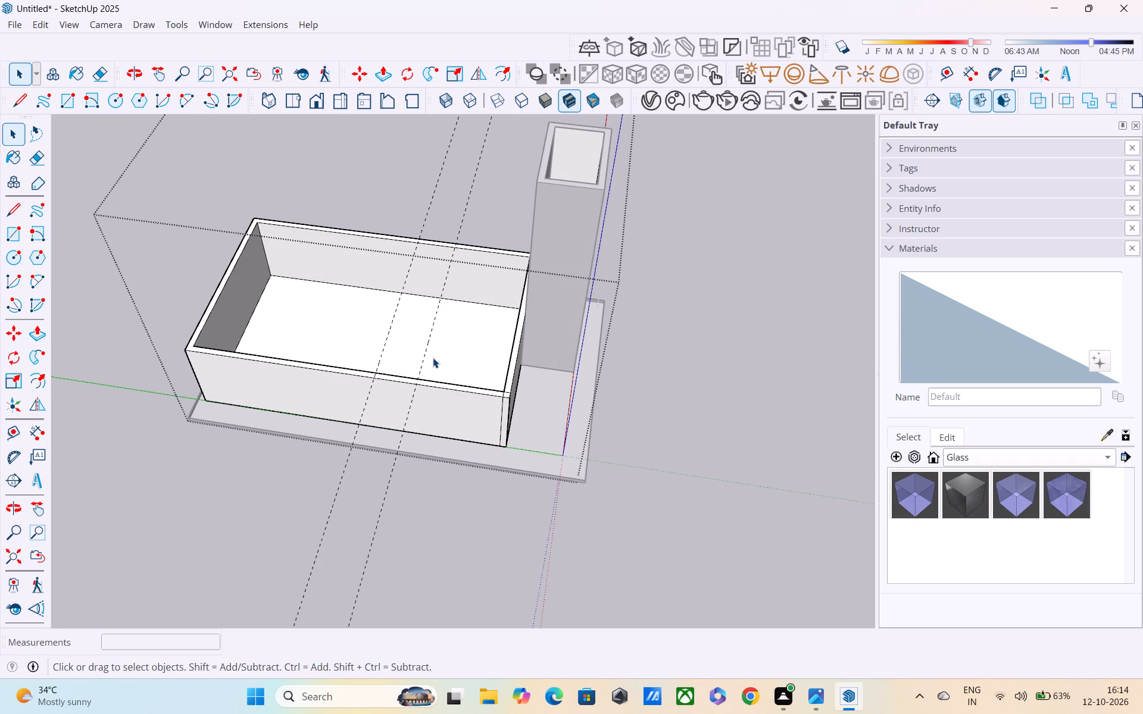
{"action": "left_click", "coordinate": [427, 347]}
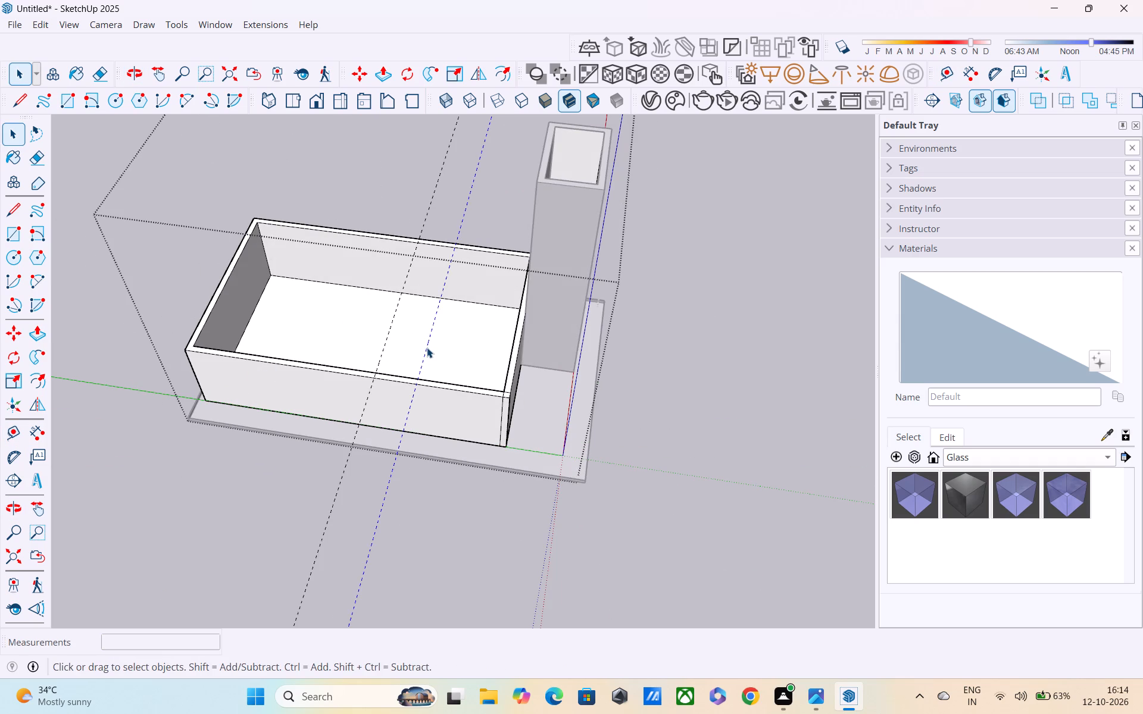
{"action": "key", "text": "Delete"}
Draw a 9" line across the top of the long side wall where the guide line crosses it.
{"action": "middle_click_drag", "start_coordinate": [426, 345], "coordinate": [414, 293]}
{"action": "middle_click_drag", "start_coordinate": [416, 350], "coordinate": [483, 246]}
{"action": "middle_click_drag", "start_coordinate": [376, 331], "coordinate": [486, 193]}
{"action": "middle_click_drag", "start_coordinate": [449, 280], "coordinate": [646, 320]}
{"action": "middle_click_drag", "start_coordinate": [586, 330], "coordinate": [530, 407]}
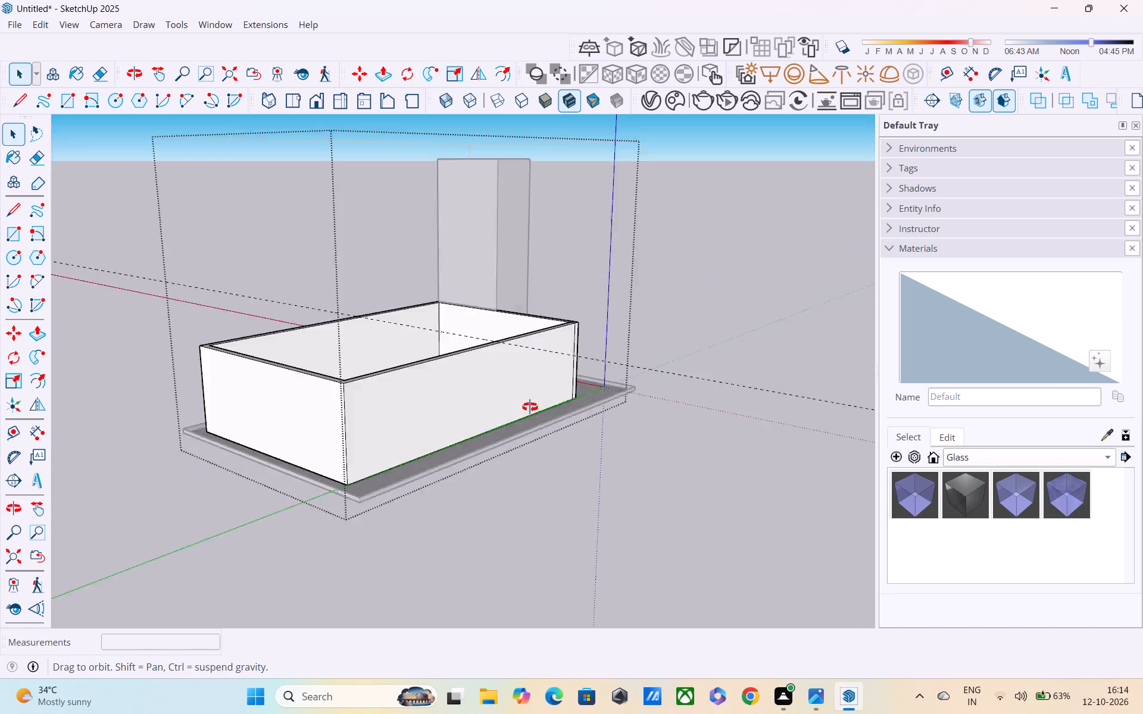
{"action": "middle_click_drag", "start_coordinate": [530, 407], "coordinate": [335, 517]}
{"action": "scroll", "coordinate": [344, 465], "scroll_direction": "down", "scroll_amount": 1}
{"action": "middle_click_drag", "start_coordinate": [343, 459], "coordinate": [277, 481]}
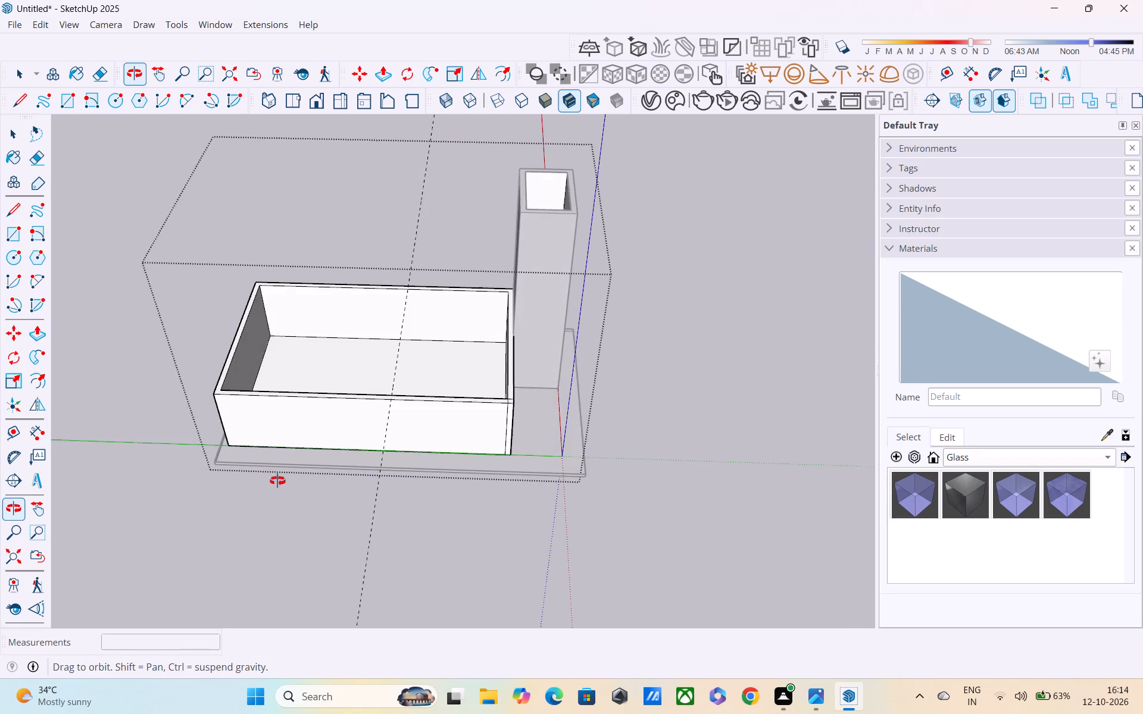
{"action": "middle_click_drag", "start_coordinate": [277, 481], "coordinate": [275, 478]}
{"action": "key", "text": "l"}
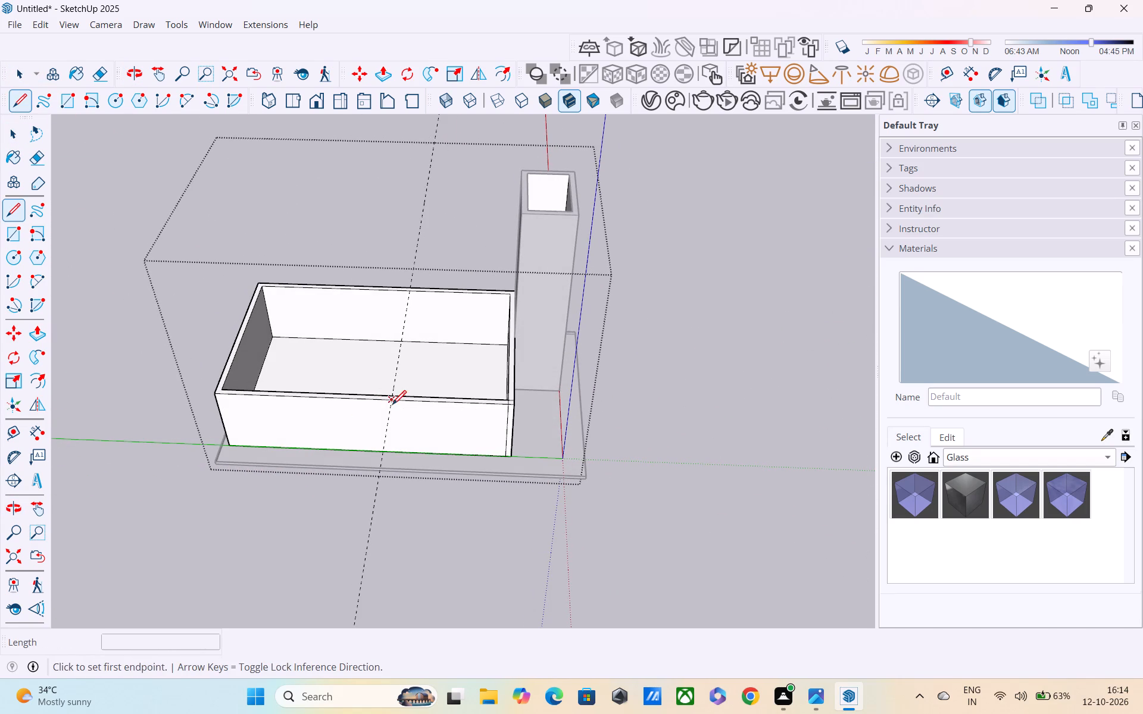
{"action": "scroll", "coordinate": [392, 406], "scroll_direction": "up", "scroll_amount": 3}
{"action": "middle_click_drag", "start_coordinate": [392, 403], "coordinate": [392, 455]}
{"action": "scroll", "coordinate": [396, 417], "scroll_direction": "up", "scroll_amount": 4}
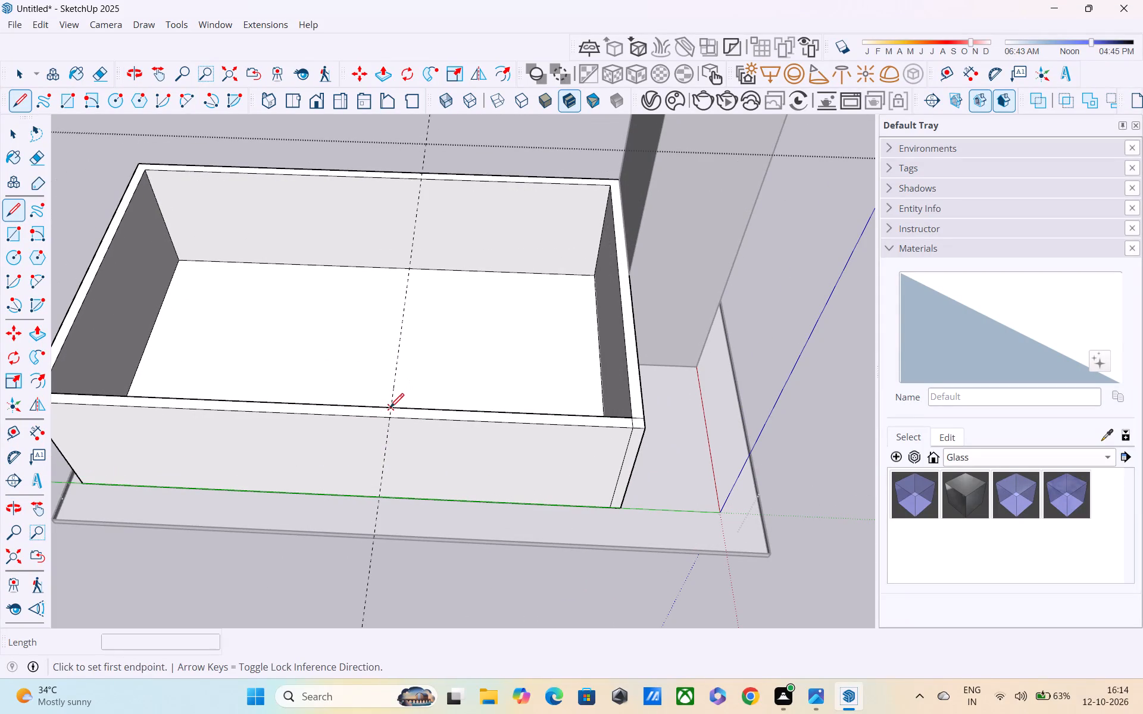
{"action": "left_click", "coordinate": [390, 409]}
{"action": "left_click", "coordinate": [388, 422]}
Draw a vertical line on the long side wall's outer face from its base edge up to the 9" line's outer end.
{"action": "middle_click_drag", "start_coordinate": [378, 467], "coordinate": [426, 355]}
{"action": "middle_click_drag", "start_coordinate": [408, 439], "coordinate": [463, 328]}
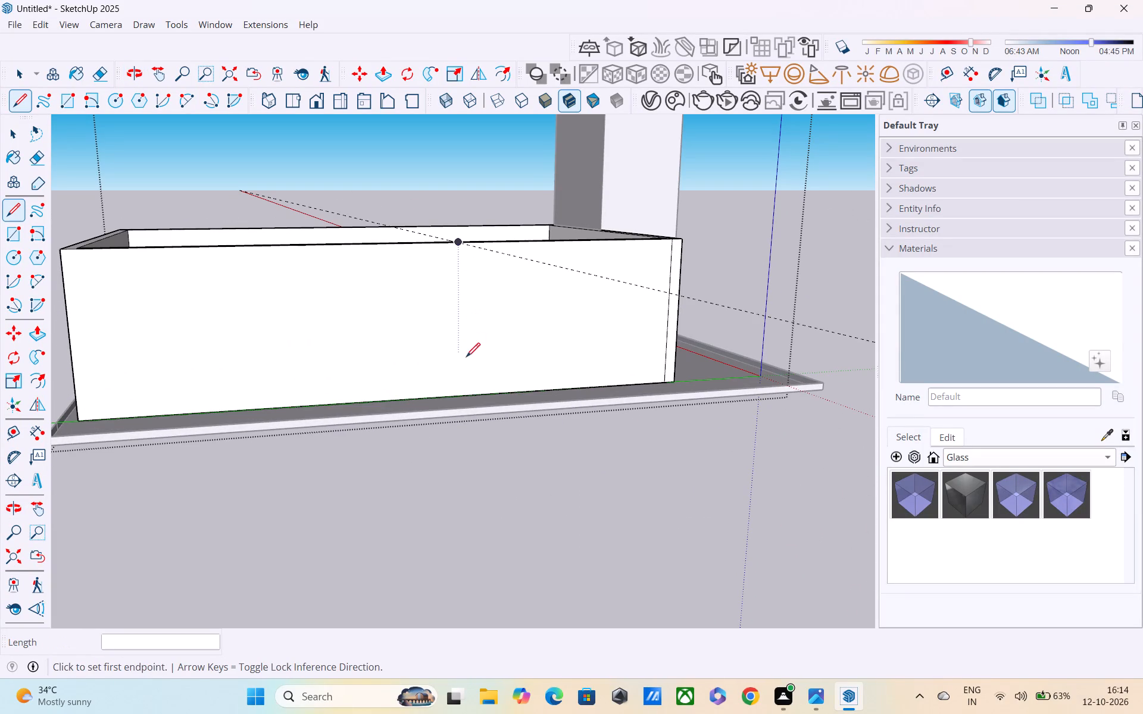
{"action": "left_click", "coordinate": [457, 399]}
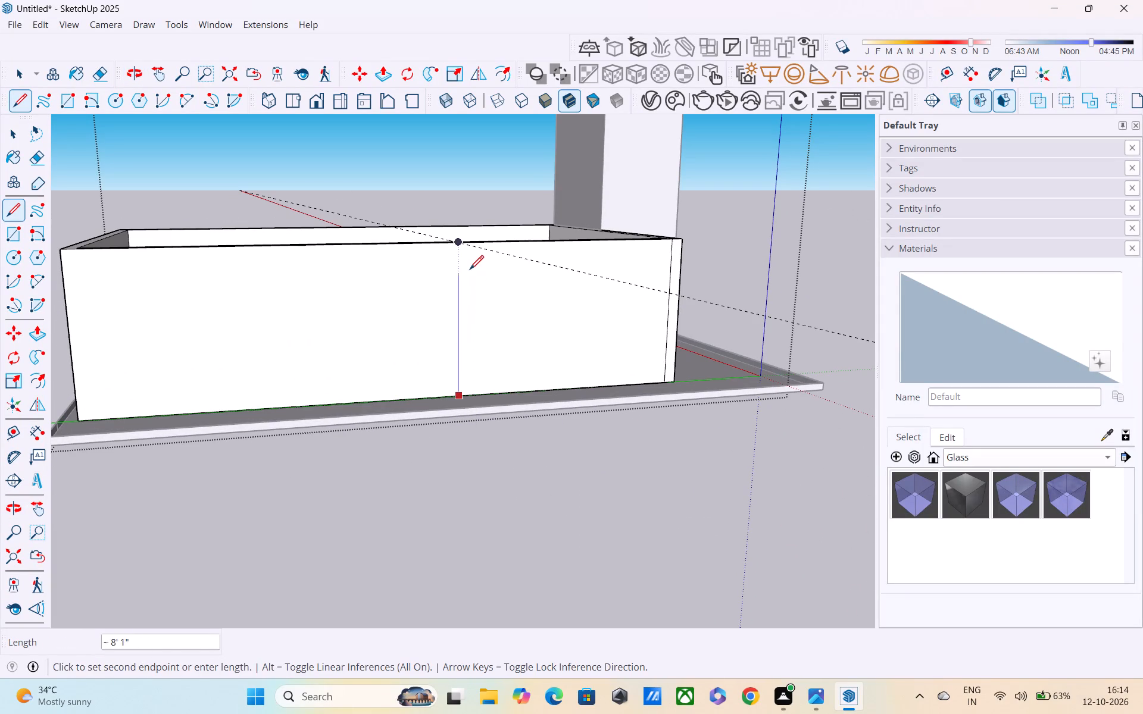
{"action": "left_click", "coordinate": [465, 245]}
Draw a vertical line down the long side wall's inner face from the 9" line's inner end to the floor edge.
{"action": "middle_click_drag", "start_coordinate": [465, 245], "coordinate": [410, 506]}
{"action": "scroll", "coordinate": [406, 487], "scroll_direction": "up", "scroll_amount": 2}
{"action": "middle_click_drag", "start_coordinate": [406, 491], "coordinate": [251, 557]}
{"action": "scroll", "coordinate": [288, 515], "scroll_direction": "up", "scroll_amount": 3}
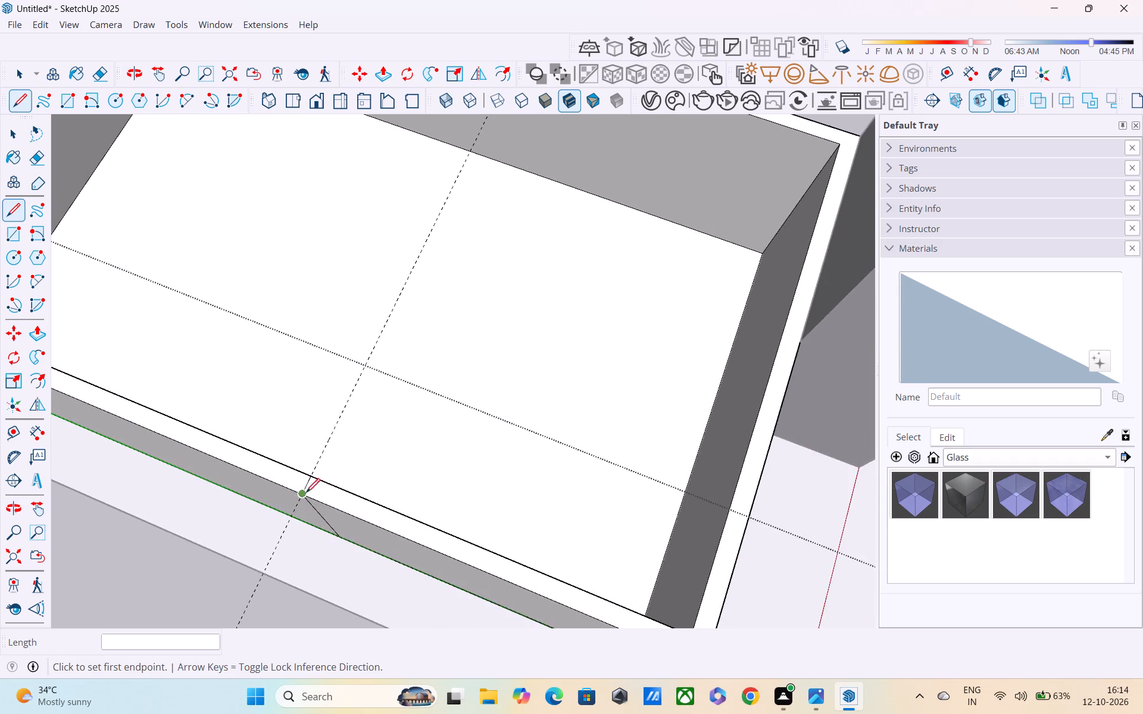
{"action": "middle_click_drag", "start_coordinate": [336, 485], "coordinate": [277, 474]}
{"action": "scroll", "coordinate": [279, 471], "scroll_direction": "up", "scroll_amount": 1}
{"action": "middle_click_drag", "start_coordinate": [289, 461], "coordinate": [134, 459]}
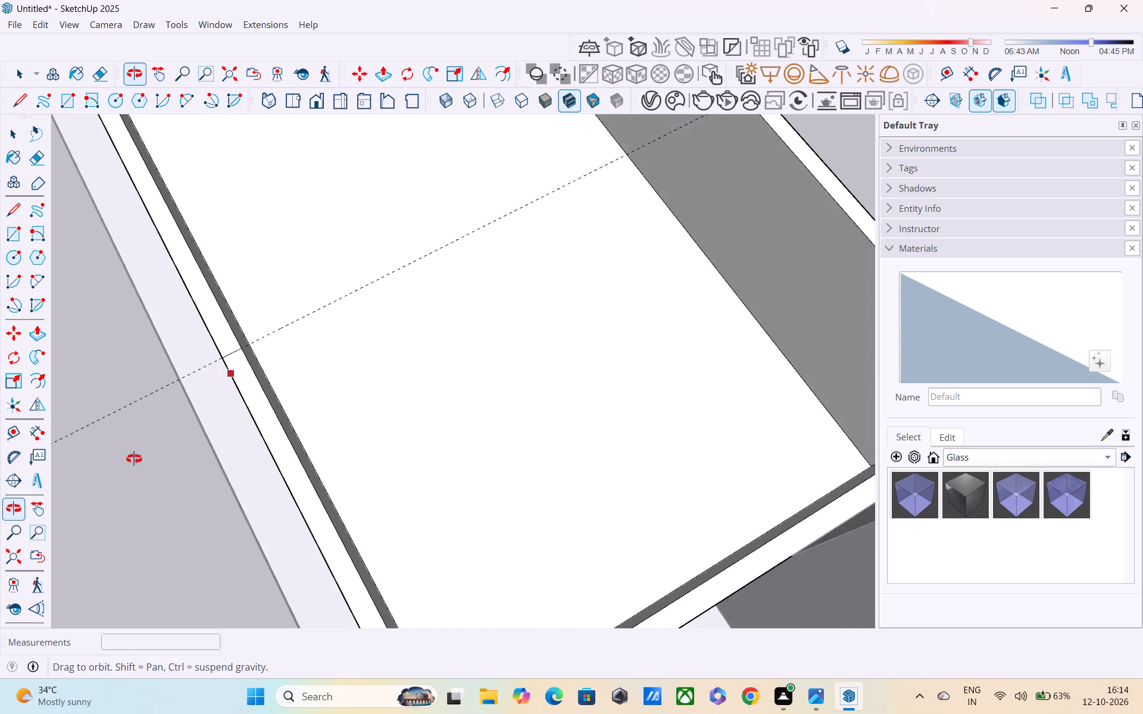
{"action": "middle_click_drag", "start_coordinate": [134, 459], "coordinate": [134, 456]}
{"action": "middle_click_drag", "start_coordinate": [316, 364], "coordinate": [173, 331]}
{"action": "scroll", "coordinate": [212, 277], "scroll_direction": "up", "scroll_amount": 1}
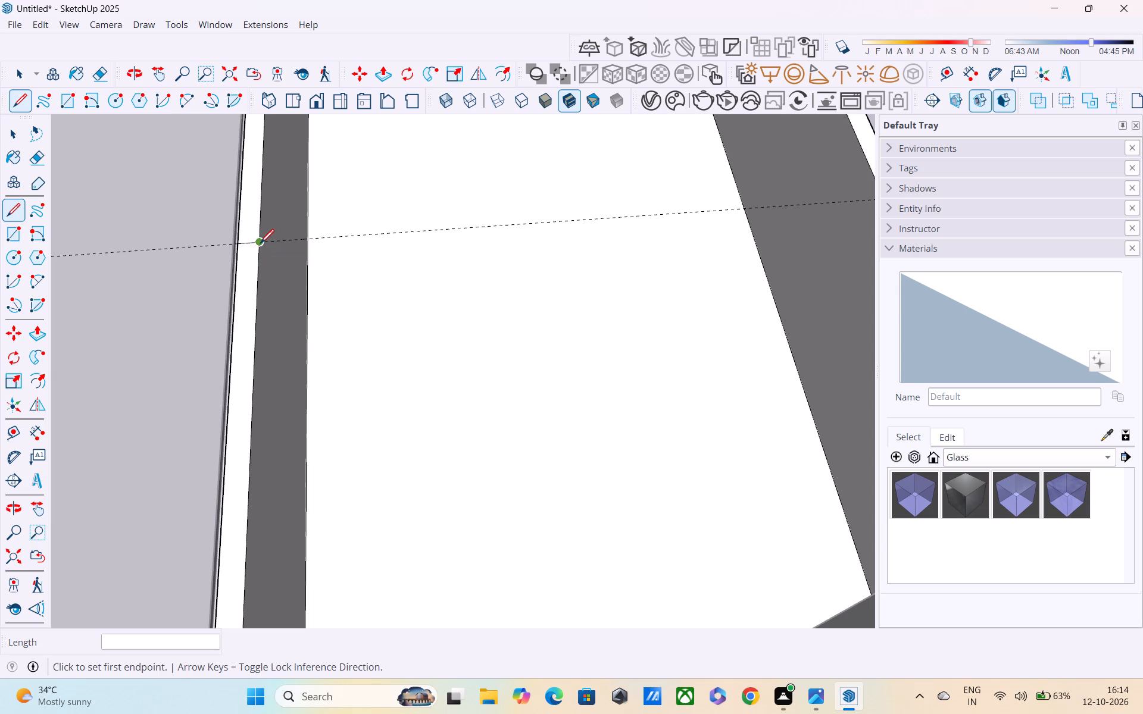
{"action": "left_click", "coordinate": [260, 244]}
{"action": "middle_click_drag", "start_coordinate": [314, 290], "coordinate": [258, 275]}
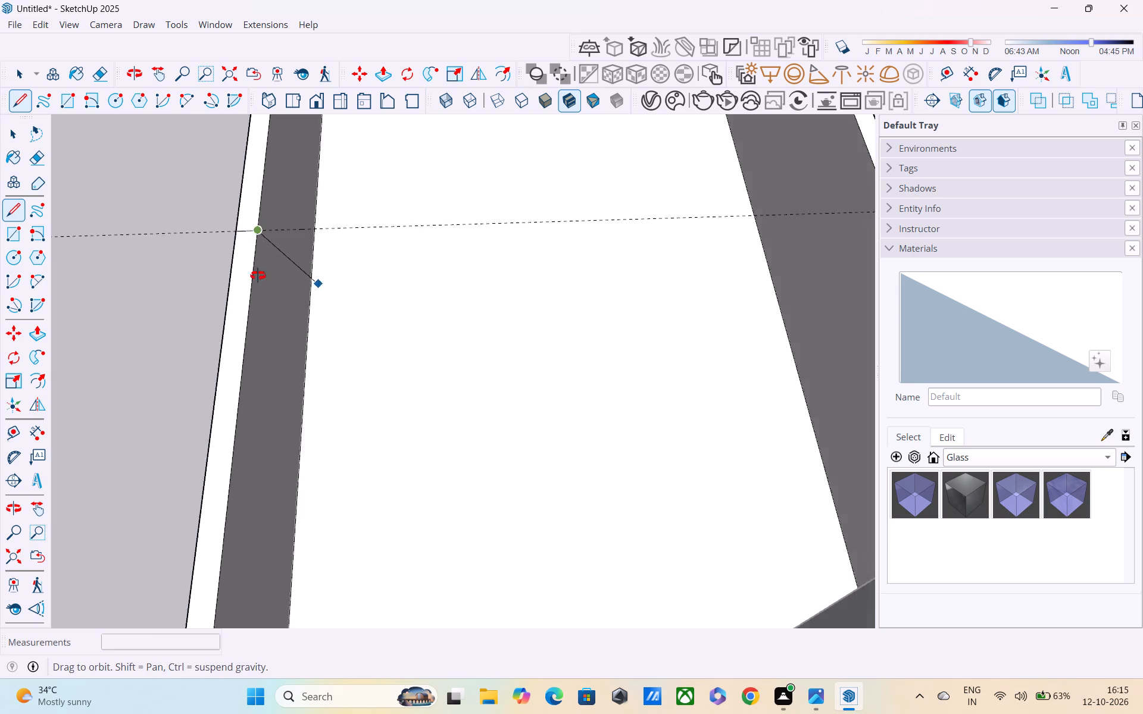
{"action": "middle_click_drag", "start_coordinate": [258, 275], "coordinate": [248, 267]}
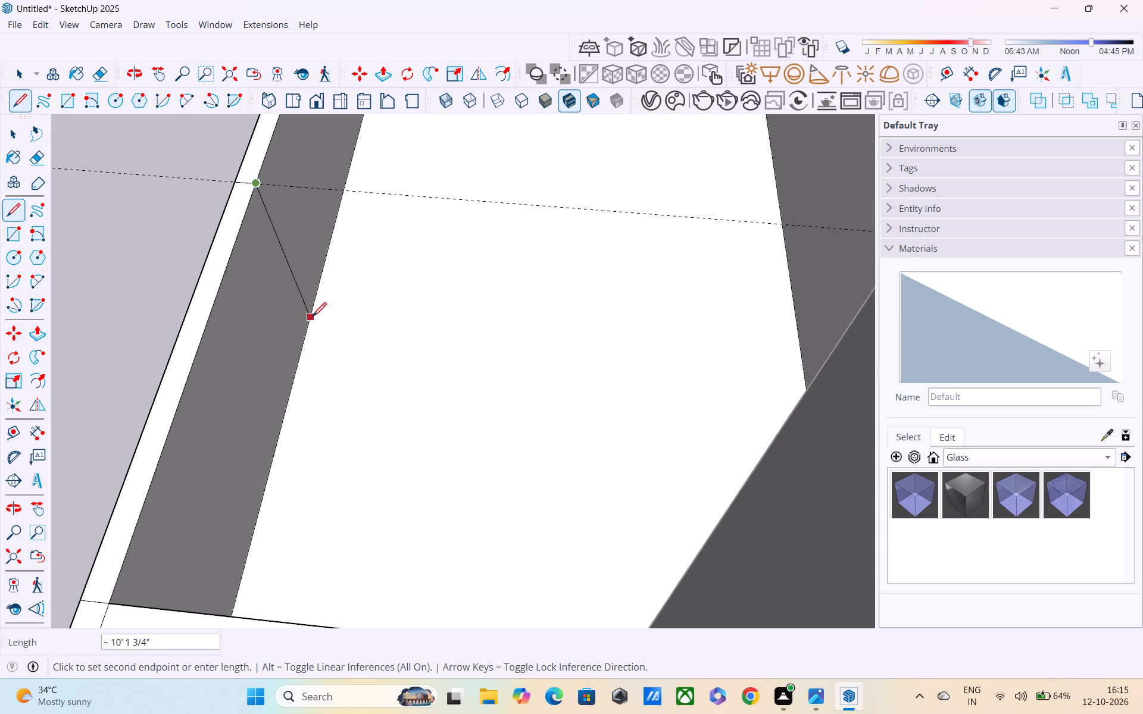
{"action": "left_click", "coordinate": [321, 283]}
{"action": "middle_click_drag", "start_coordinate": [320, 284], "coordinate": [471, 273]}
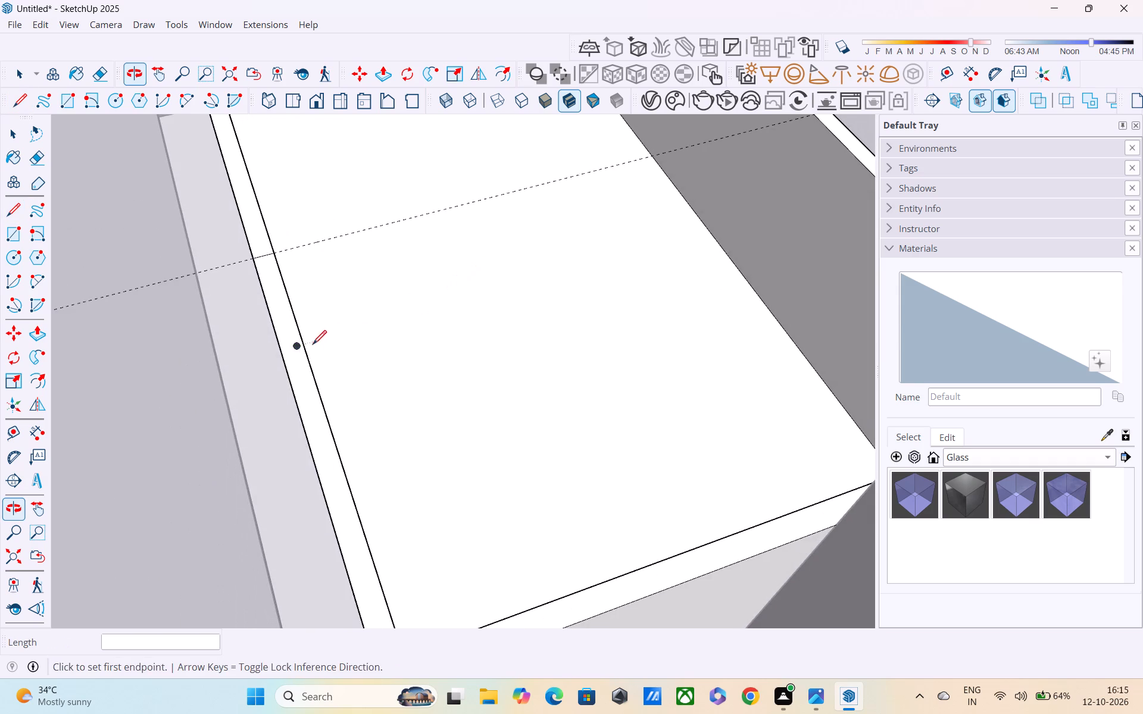
{"action": "middle_click_drag", "start_coordinate": [309, 349], "coordinate": [468, 294]}
{"action": "key", "text": "Escape"}
{"action": "key", "text": "Escape"}
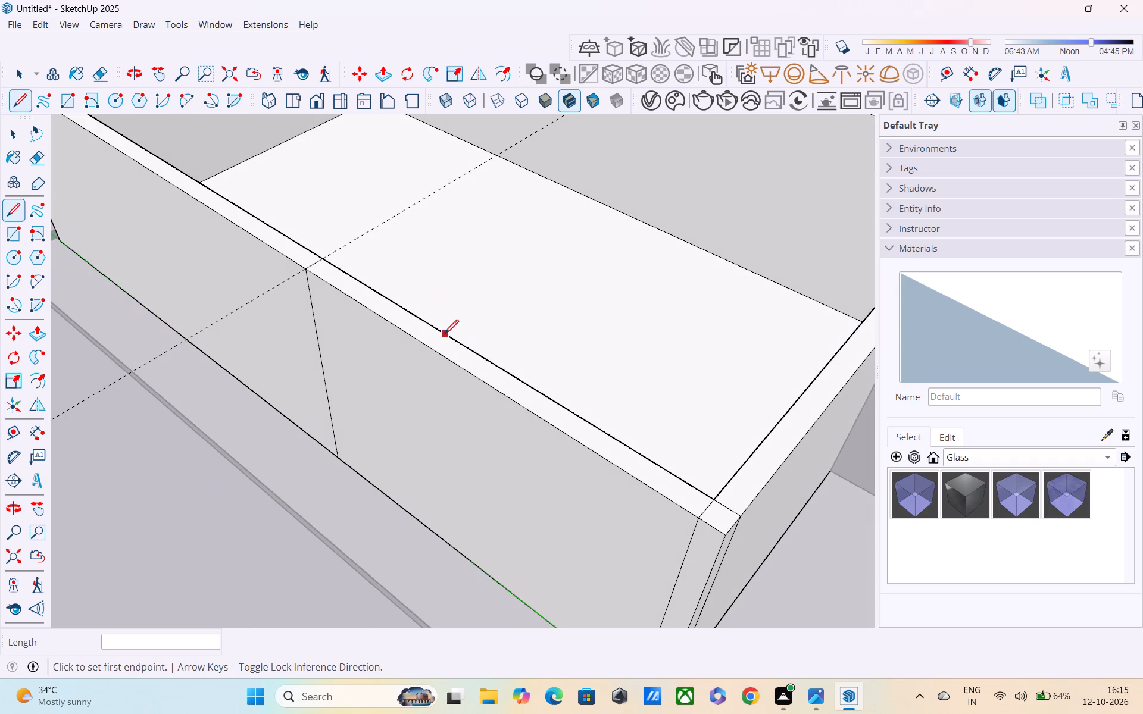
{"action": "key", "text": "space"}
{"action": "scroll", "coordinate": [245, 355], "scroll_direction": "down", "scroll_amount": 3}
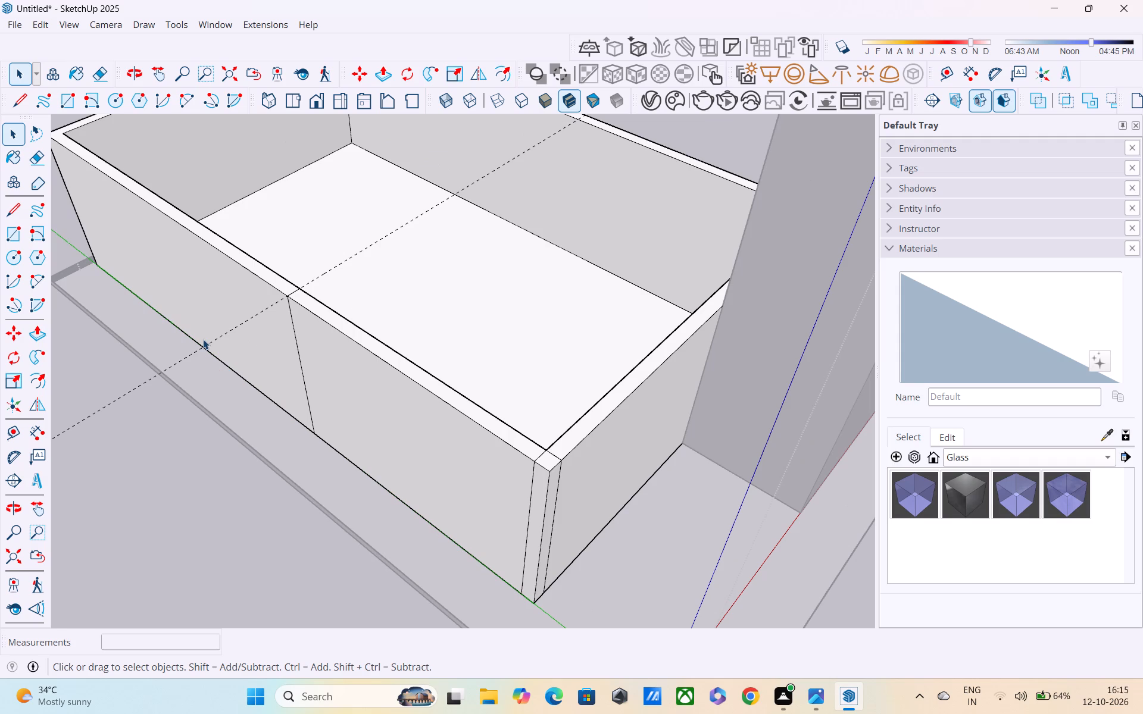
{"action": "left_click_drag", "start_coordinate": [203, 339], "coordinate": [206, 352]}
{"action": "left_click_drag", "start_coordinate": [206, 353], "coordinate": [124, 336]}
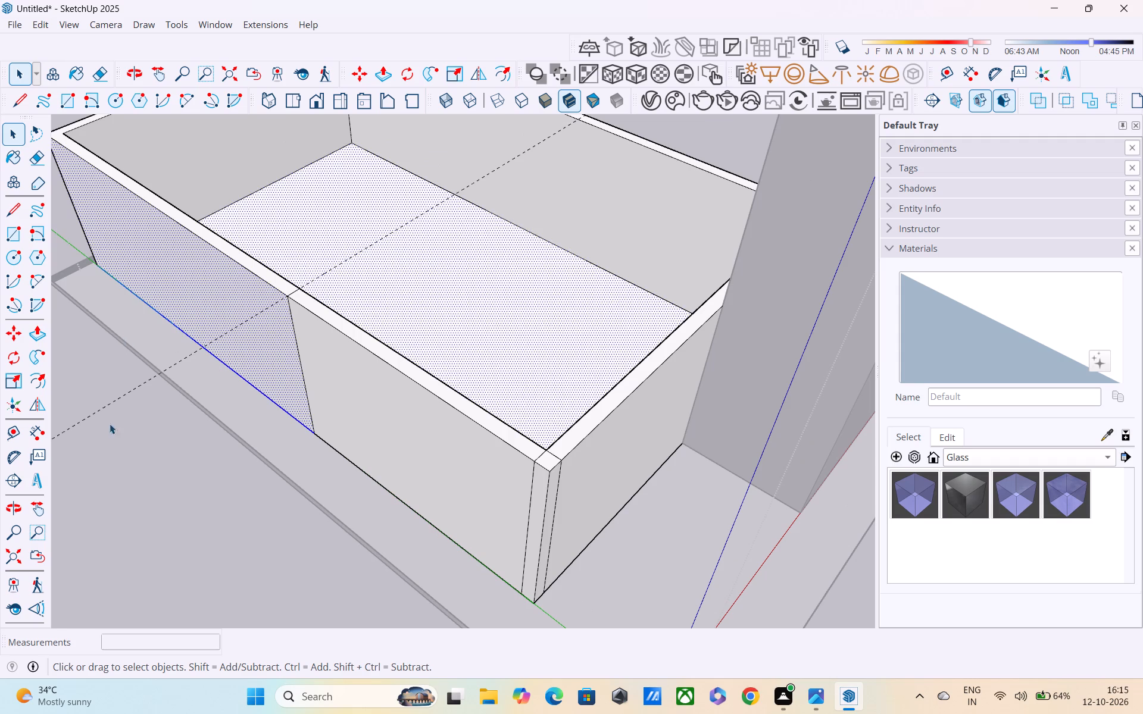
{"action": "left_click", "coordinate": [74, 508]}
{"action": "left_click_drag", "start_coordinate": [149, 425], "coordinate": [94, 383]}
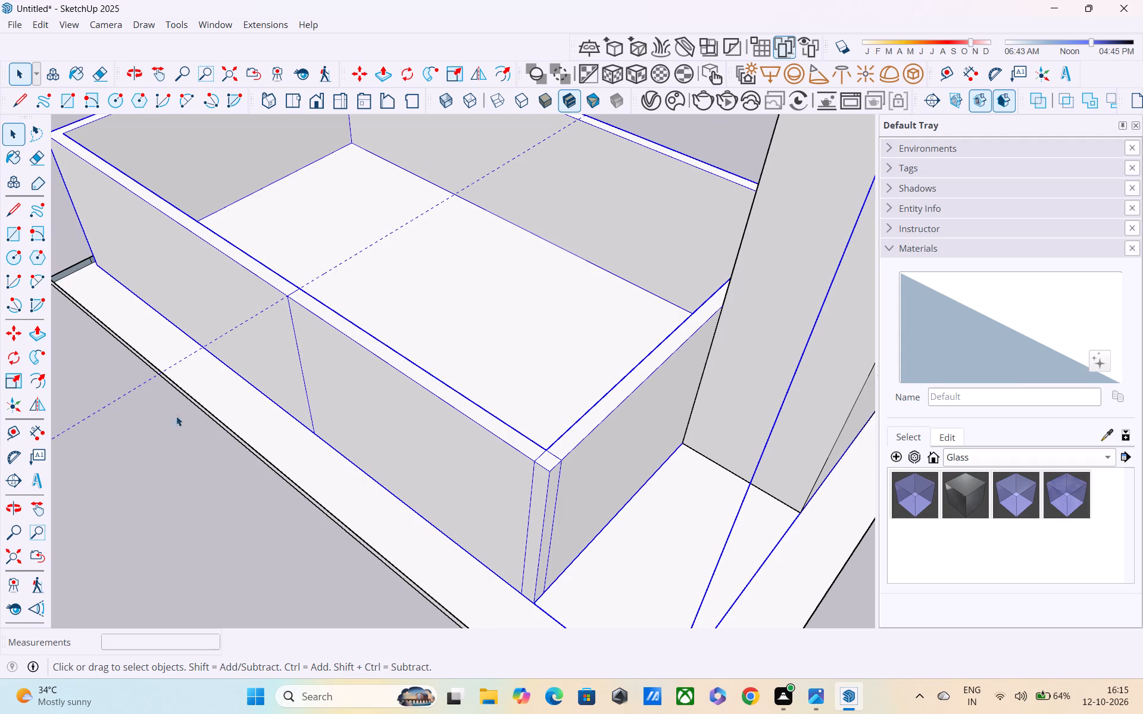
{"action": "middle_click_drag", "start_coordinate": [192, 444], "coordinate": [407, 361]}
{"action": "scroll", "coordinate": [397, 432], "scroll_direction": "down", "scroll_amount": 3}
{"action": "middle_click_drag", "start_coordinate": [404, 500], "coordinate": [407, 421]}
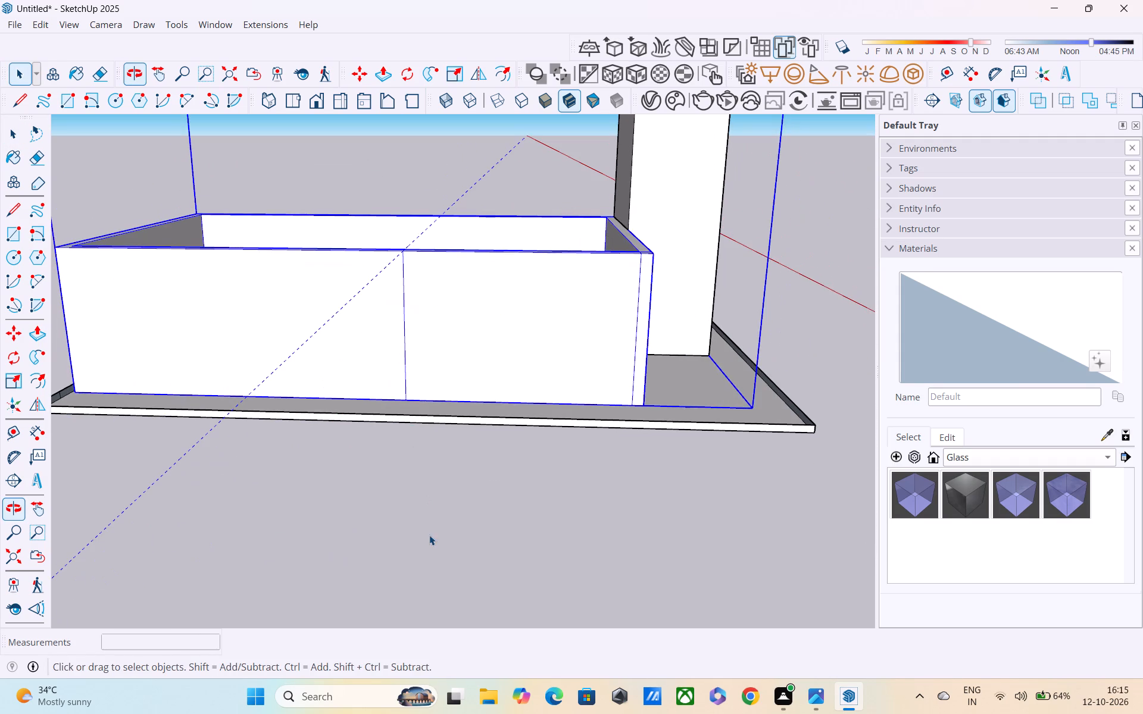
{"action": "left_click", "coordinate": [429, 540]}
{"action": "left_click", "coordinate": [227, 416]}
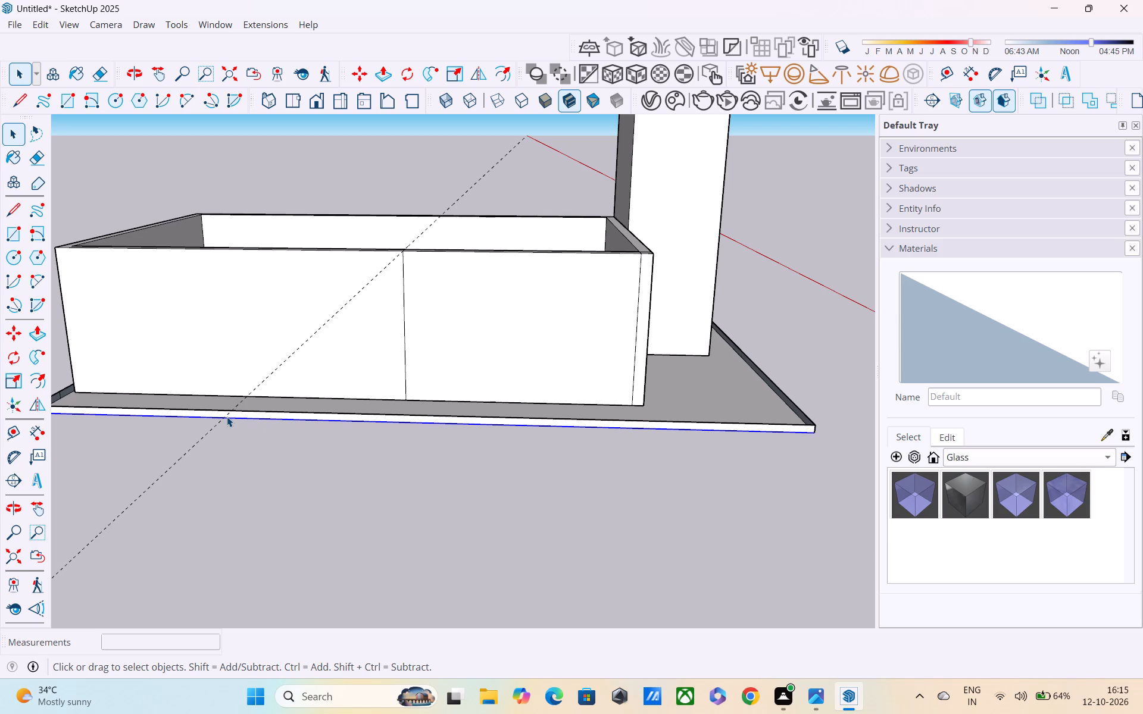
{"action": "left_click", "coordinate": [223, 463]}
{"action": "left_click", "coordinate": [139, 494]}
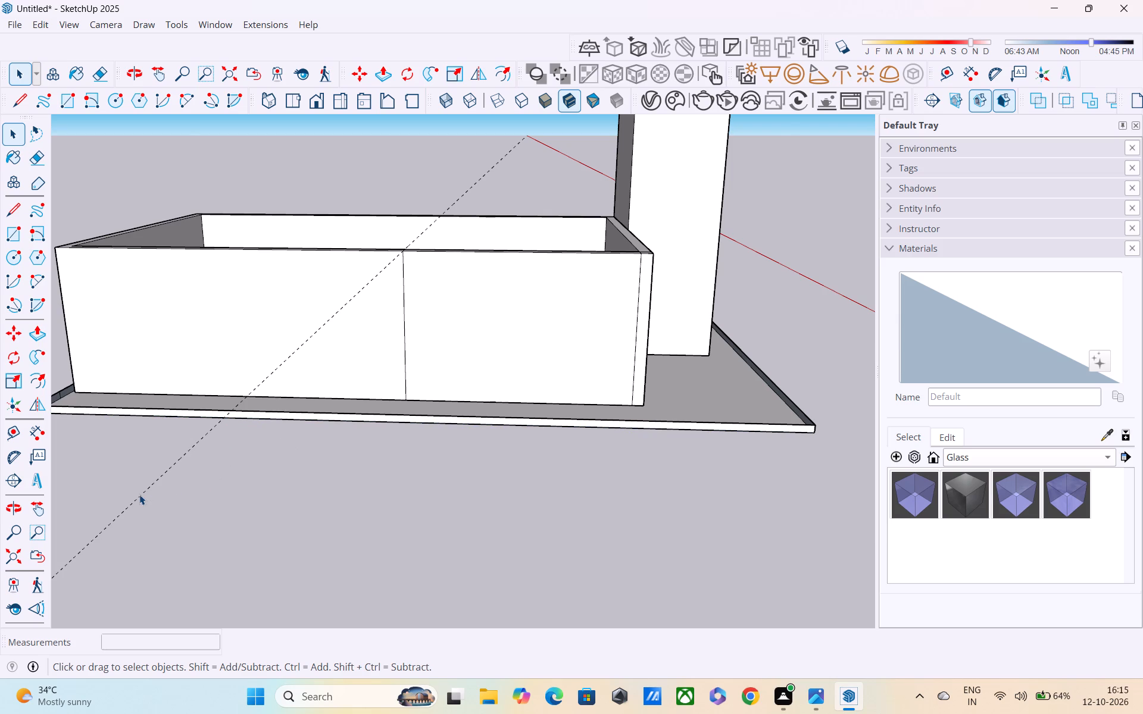
Reopen the walls group for editing and delete the remaining guide line that crosses the room.
{"action": "middle_click_drag", "start_coordinate": [158, 510], "coordinate": [564, 537]}
{"action": "scroll", "coordinate": [564, 524], "scroll_direction": "down", "scroll_amount": 3}
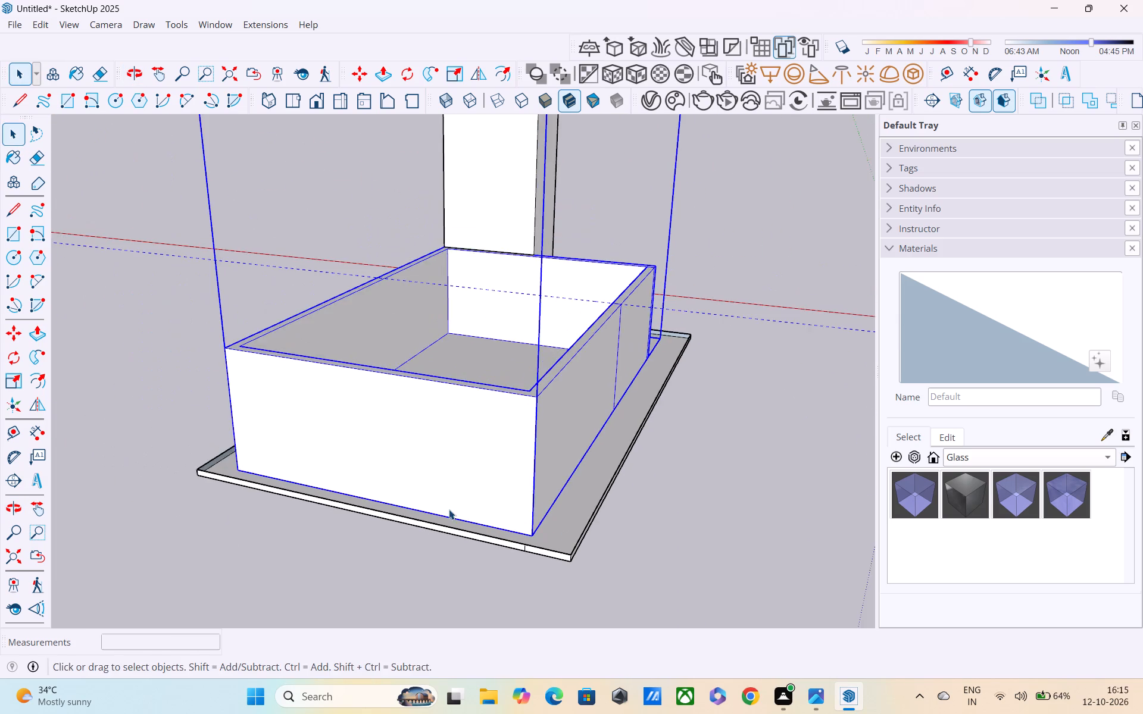
{"action": "middle_click_drag", "start_coordinate": [448, 509], "coordinate": [786, 533]}
{"action": "double_click", "coordinate": [516, 449]}
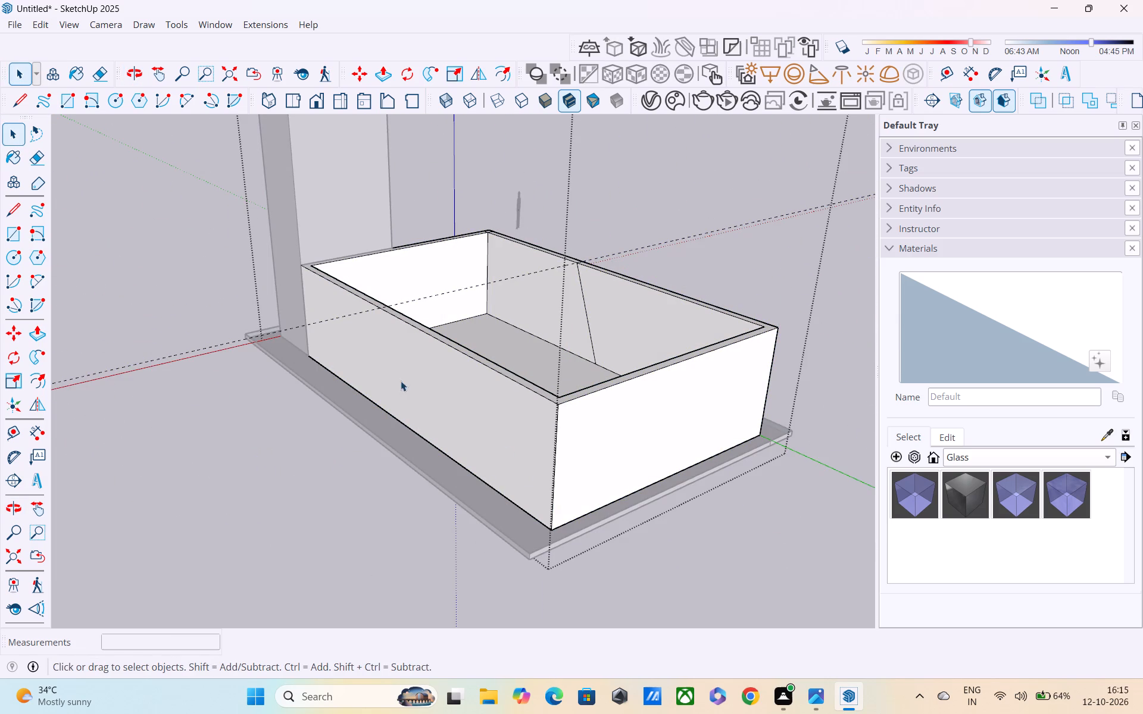
{"action": "left_click", "coordinate": [274, 330]}
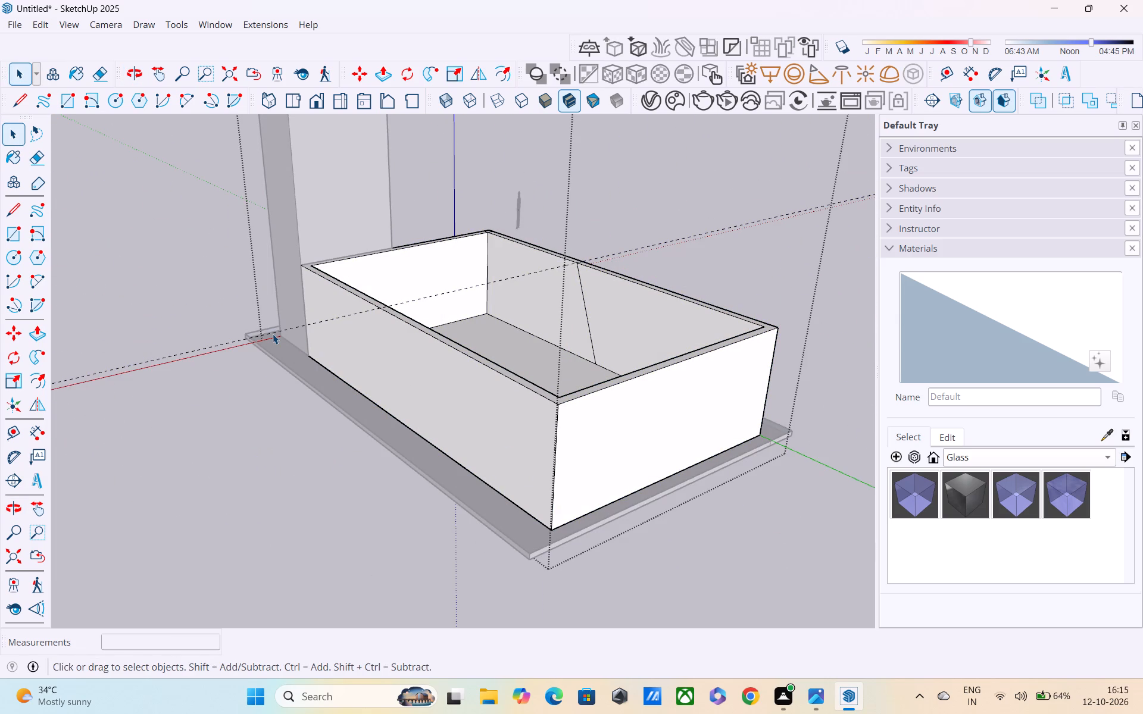
{"action": "left_click", "coordinate": [273, 334]}
{"action": "key", "text": "Delete"}
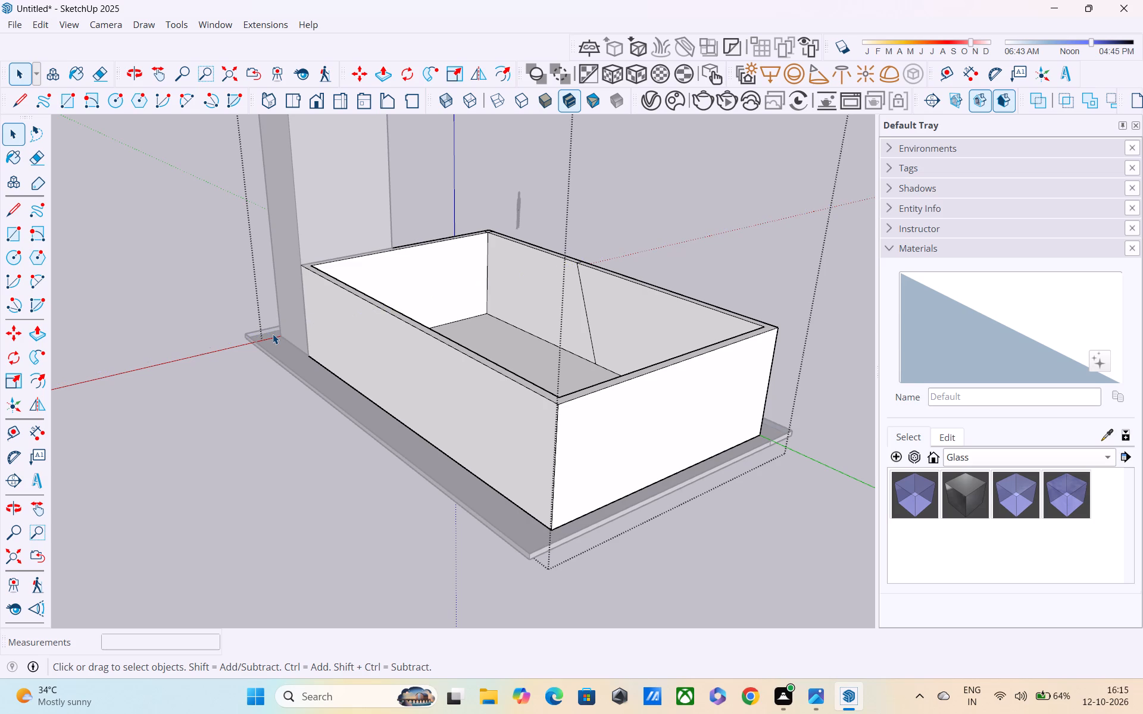
Push the side wall's top face between the dividing line and the corner line down 10' to the floor, opening the wall.
{"action": "middle_click_drag", "start_coordinate": [312, 379], "coordinate": [31, 536]}
{"action": "middle_click_drag", "start_coordinate": [218, 465], "coordinate": [20, 471]}
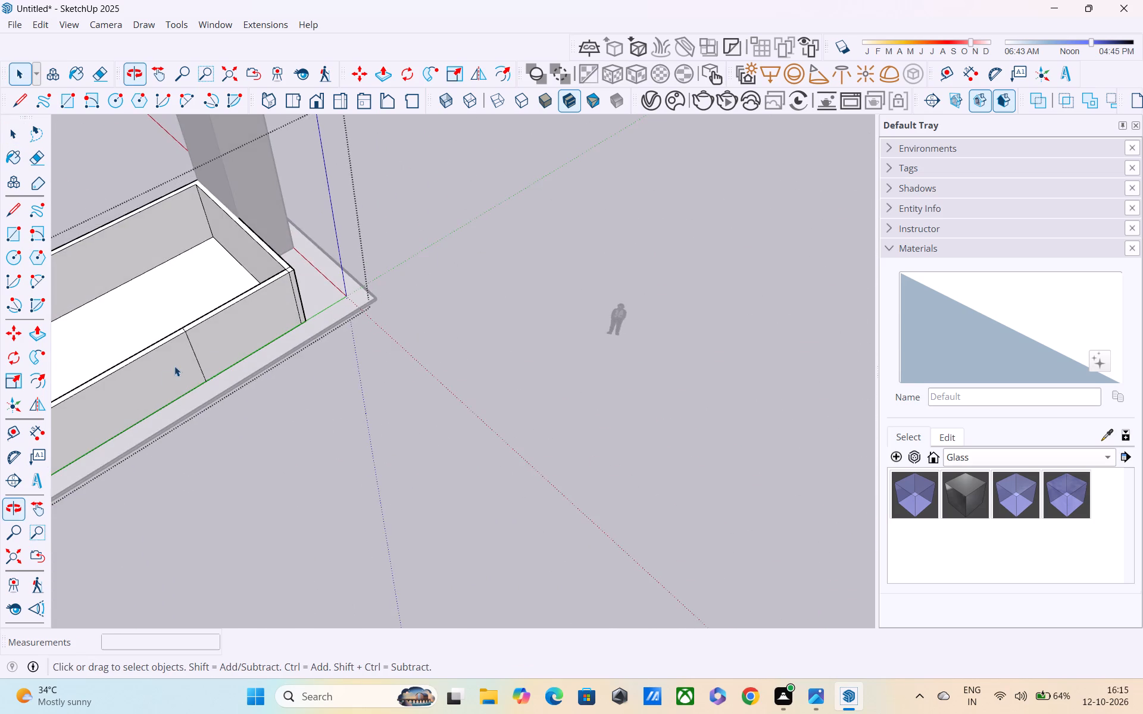
{"action": "scroll", "coordinate": [214, 353], "scroll_direction": "up", "scroll_amount": 7}
{"action": "middle_click_drag", "start_coordinate": [216, 327], "coordinate": [213, 408]}
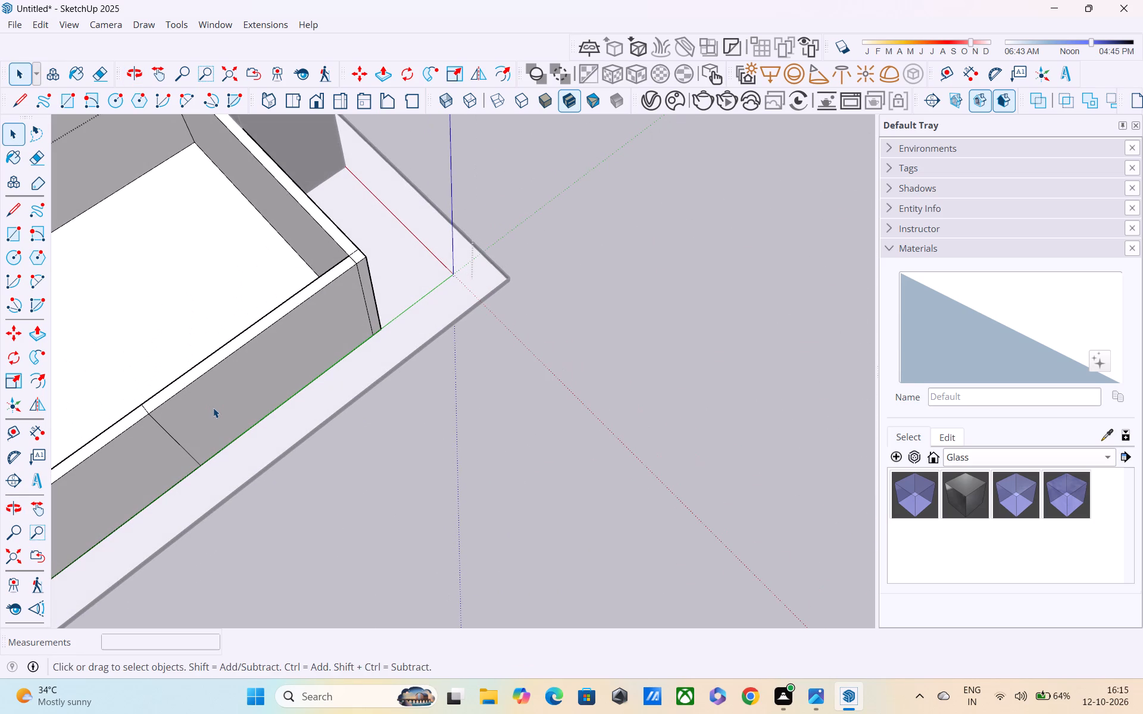
{"action": "key", "text": "p"}
{"action": "left_click", "coordinate": [207, 358]}
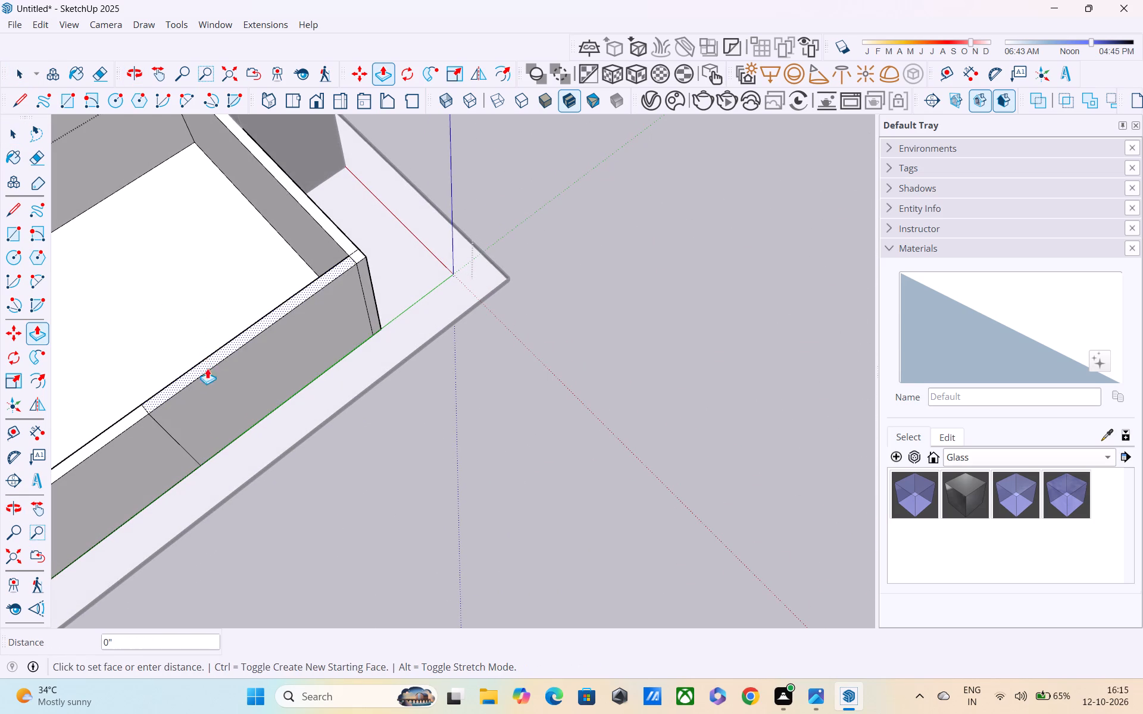
{"action": "middle_click_drag", "start_coordinate": [227, 405], "coordinate": [178, 344]}
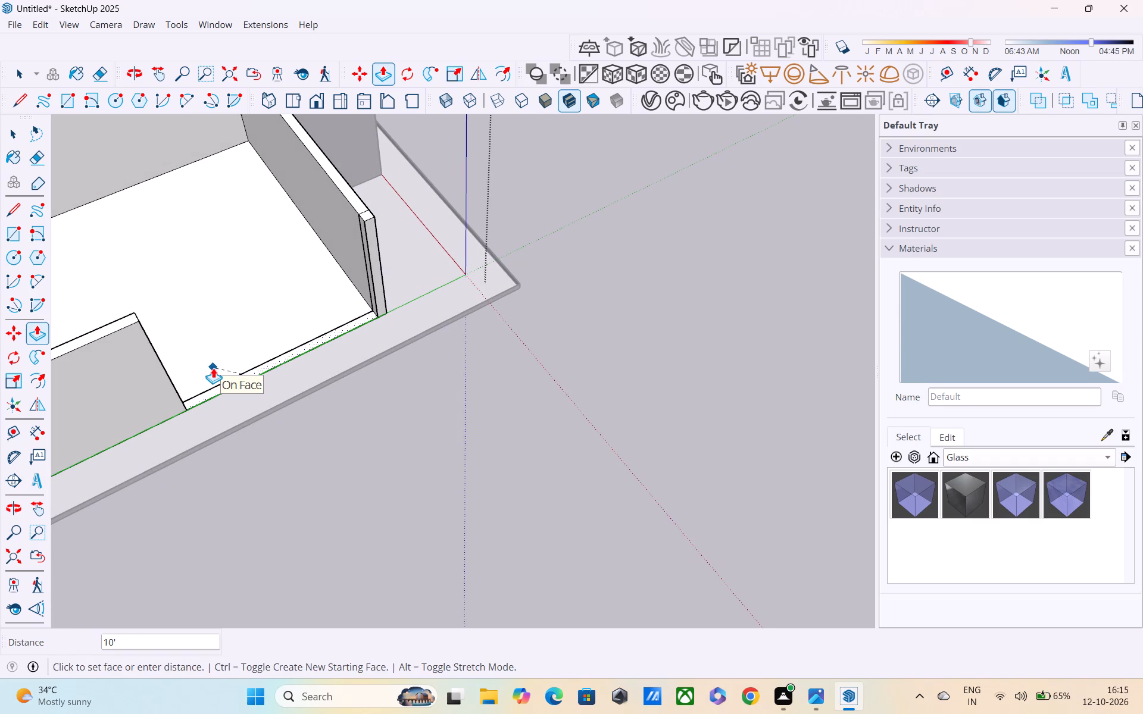
{"action": "left_click", "coordinate": [218, 376]}
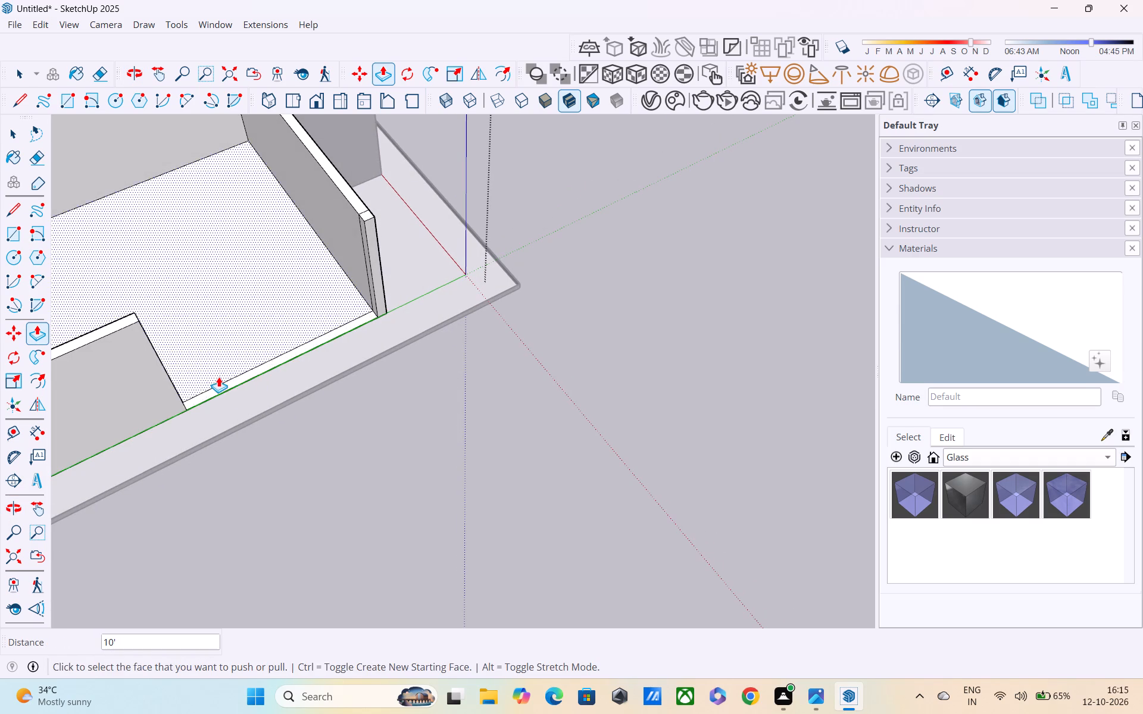
Draw a 10' vertical line down the front end wall's outer face, along the tower's edge, from wall top to base.
{"action": "scroll", "coordinate": [232, 377], "scroll_direction": "down", "scroll_amount": 2}
{"action": "middle_click_drag", "start_coordinate": [315, 375], "coordinate": [103, 326]}
{"action": "middle_click_drag", "start_coordinate": [308, 315], "coordinate": [156, 272]}
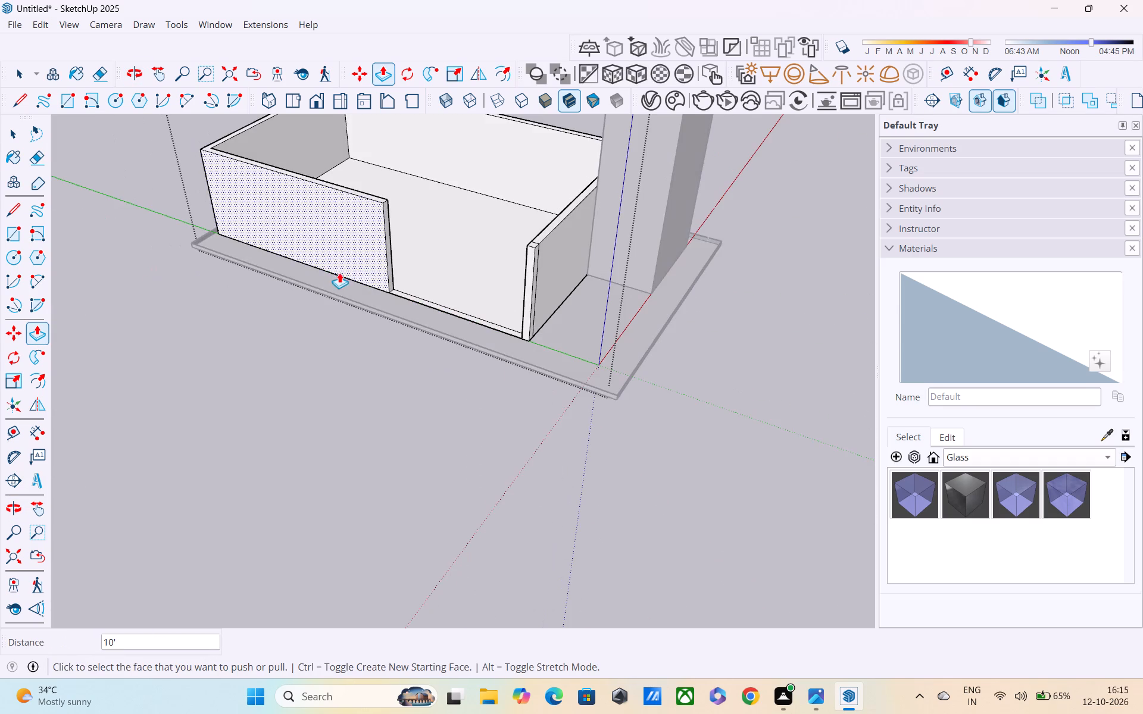
{"action": "scroll", "coordinate": [634, 475], "scroll_direction": "up", "scroll_amount": 1}
{"action": "scroll", "coordinate": [585, 597], "scroll_direction": "down", "scroll_amount": 1}
{"action": "middle_click_drag", "start_coordinate": [663, 613], "coordinate": [429, 572]}
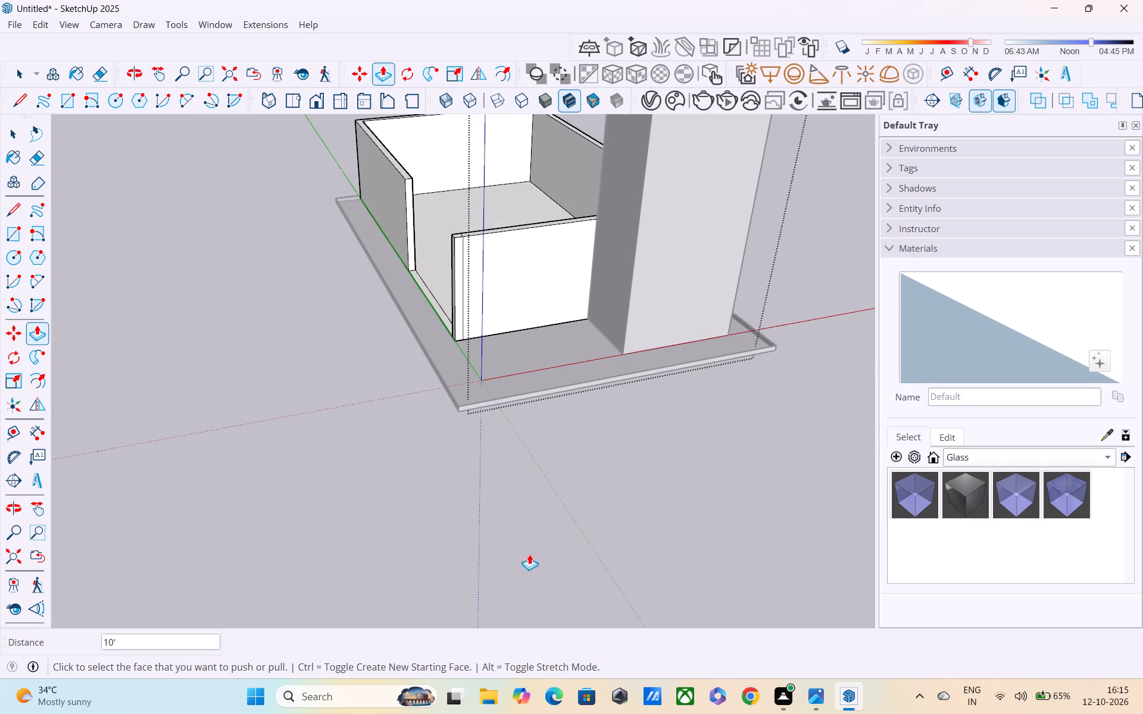
{"action": "middle_click_drag", "start_coordinate": [564, 484], "coordinate": [496, 549]}
{"action": "middle_click_drag", "start_coordinate": [474, 559], "coordinate": [473, 635]}
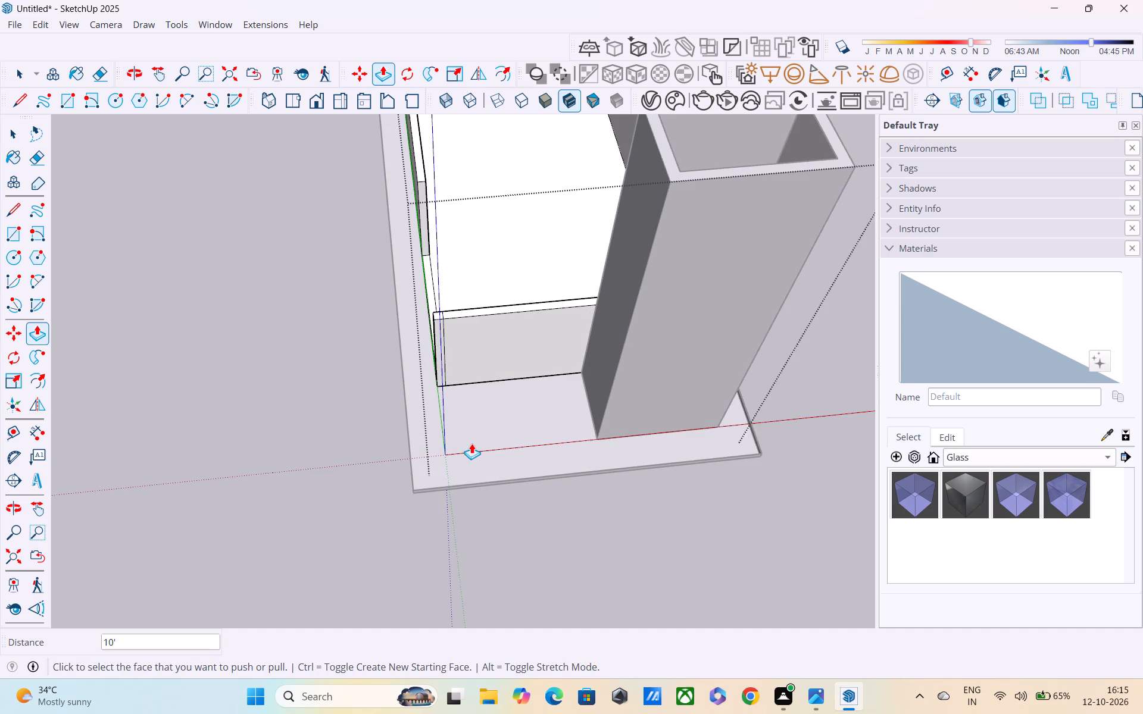
{"action": "scroll", "coordinate": [470, 440], "scroll_direction": "up", "scroll_amount": 1}
{"action": "key", "text": "Escape"}
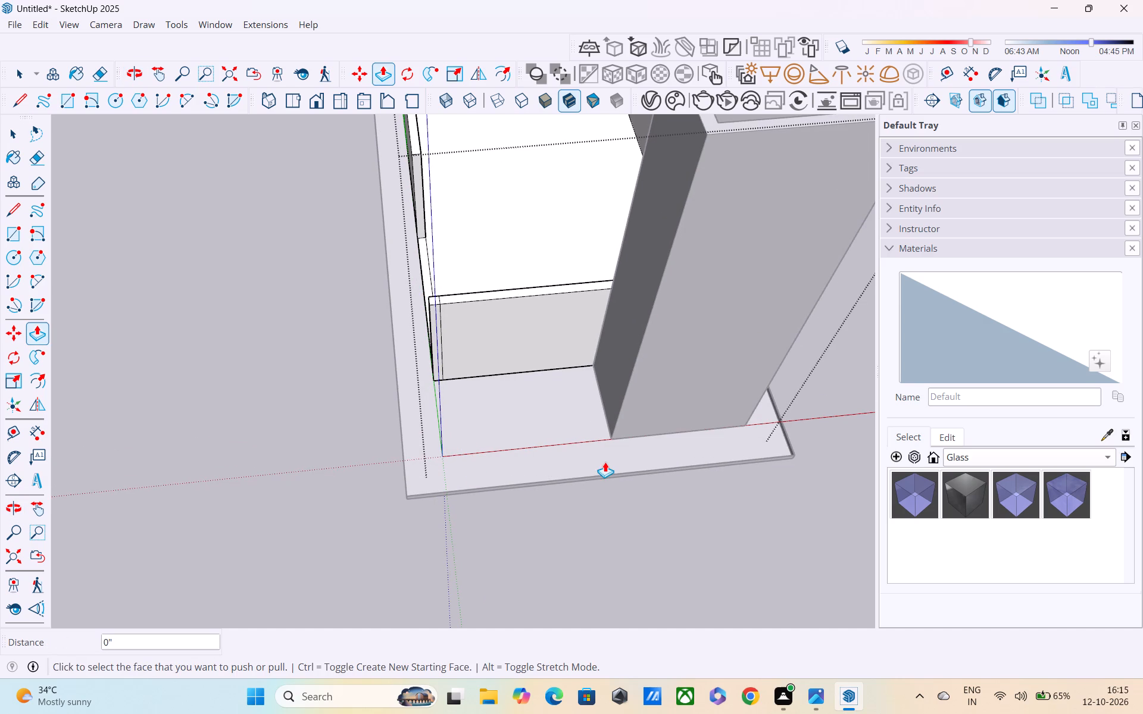
{"action": "key", "text": "space"}
{"action": "key", "text": "l"}
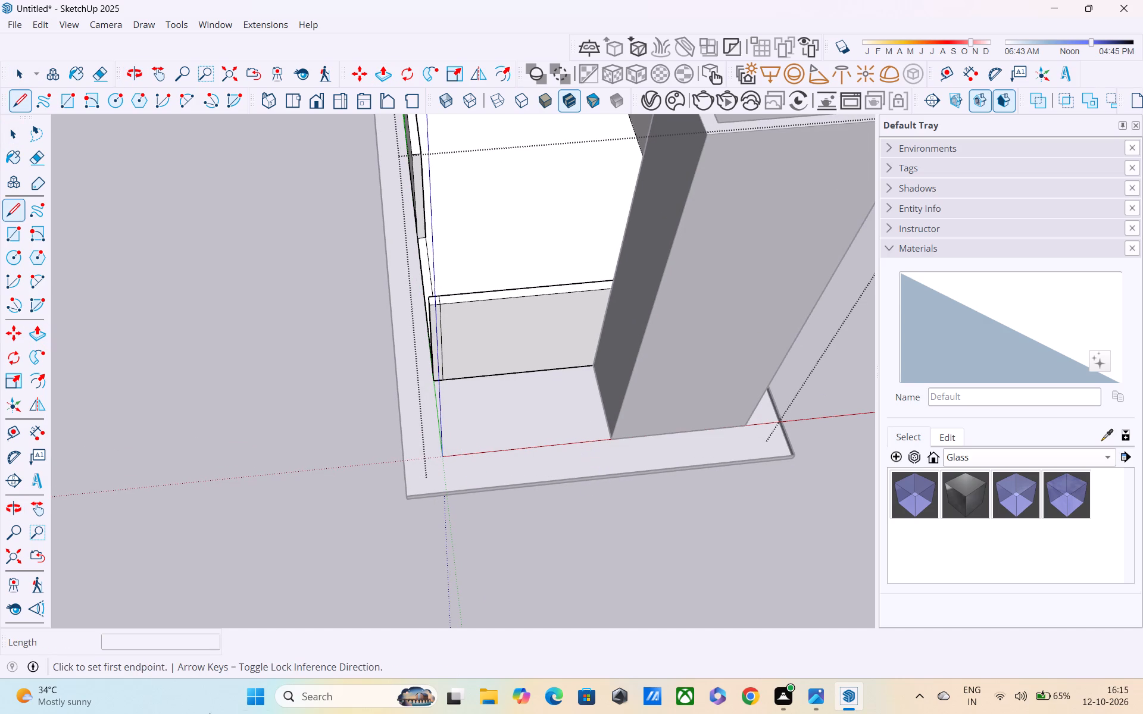
{"action": "middle_click_drag", "start_coordinate": [621, 296], "coordinate": [620, 190]}
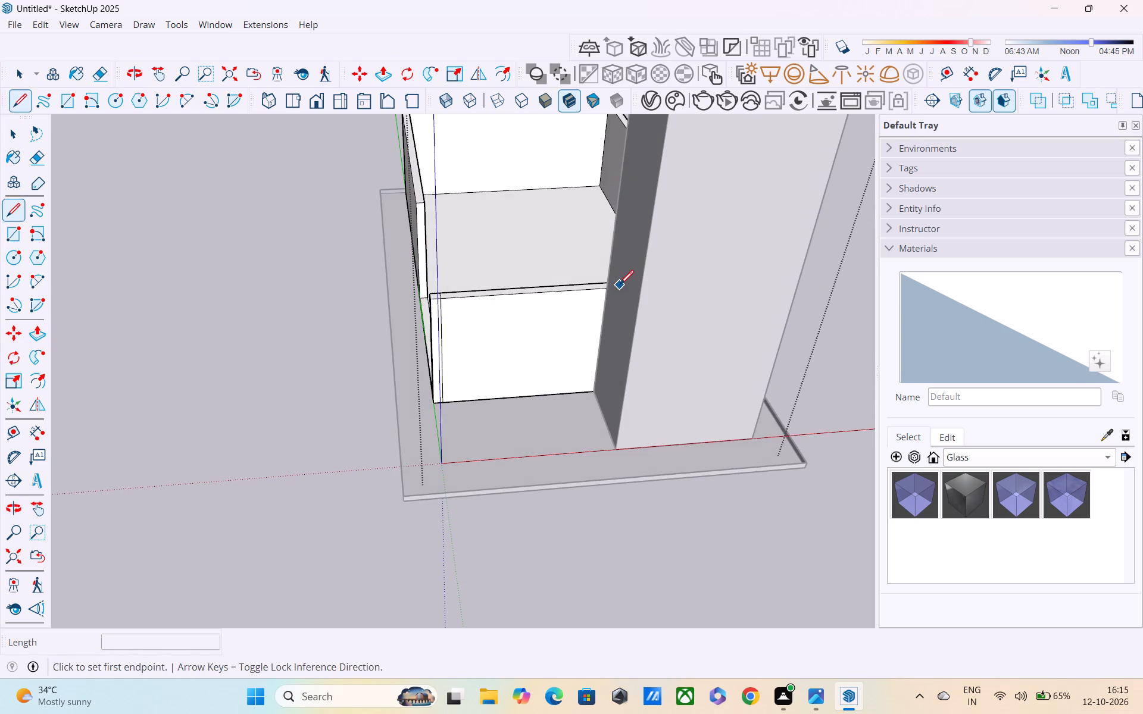
{"action": "middle_click_drag", "start_coordinate": [619, 286], "coordinate": [596, 192]}
{"action": "scroll", "coordinate": [596, 239], "scroll_direction": "up", "scroll_amount": 3}
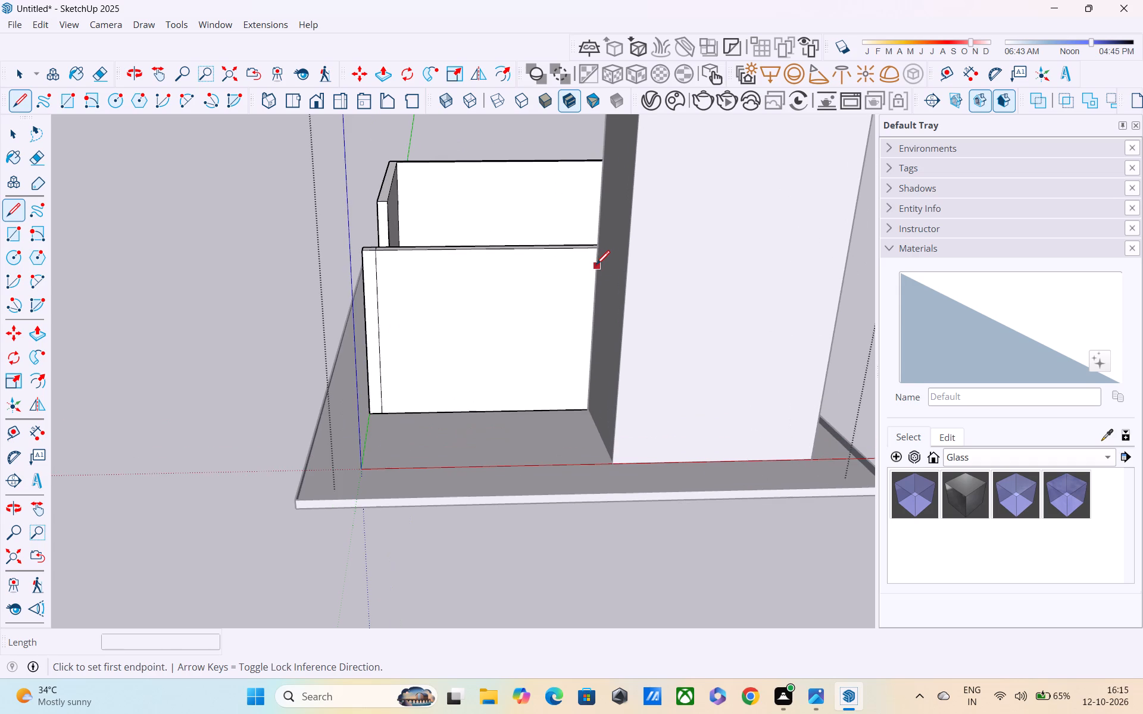
{"action": "left_click", "coordinate": [598, 253]}
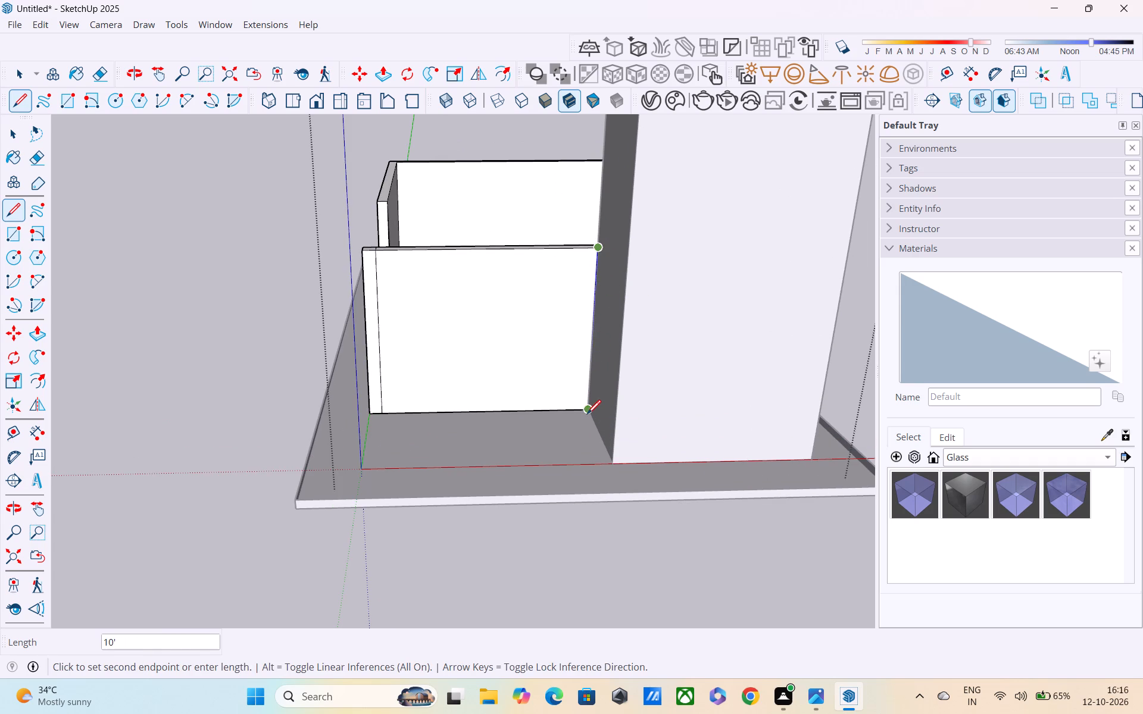
{"action": "left_click", "coordinate": [587, 415]}
Draw a 9" line across the front end wall's top face beside the tower, from its outer to its inner edge.
{"action": "middle_click_drag", "start_coordinate": [589, 371], "coordinate": [599, 484]}
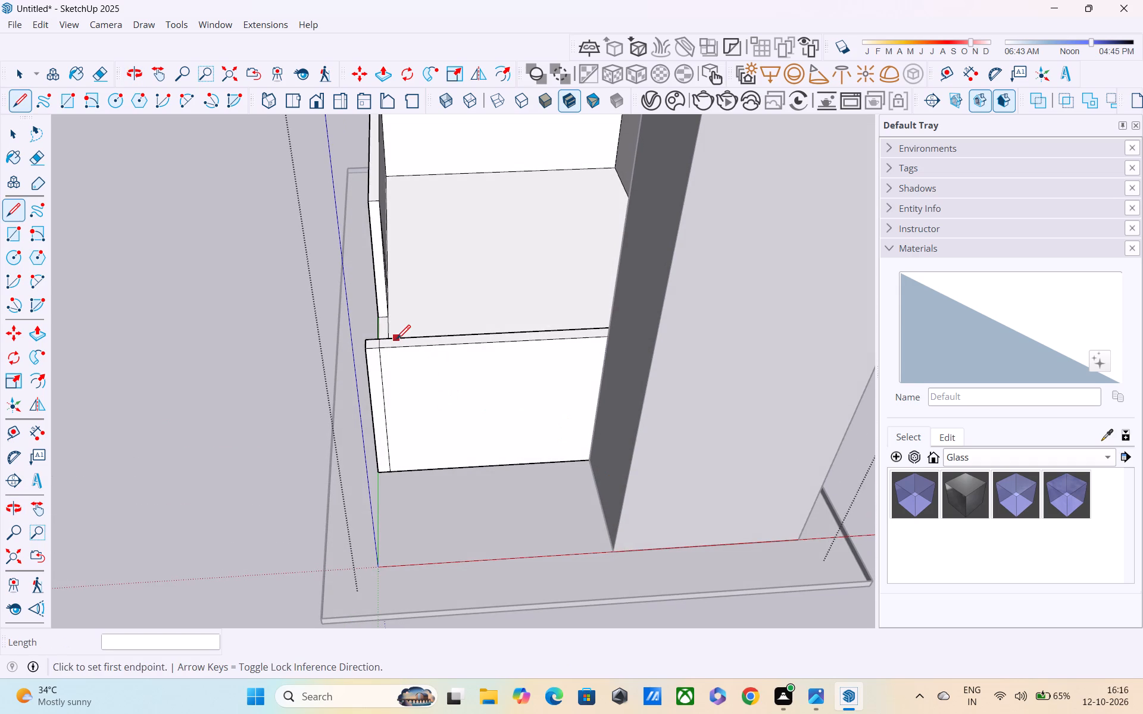
{"action": "left_click", "coordinate": [610, 336]}
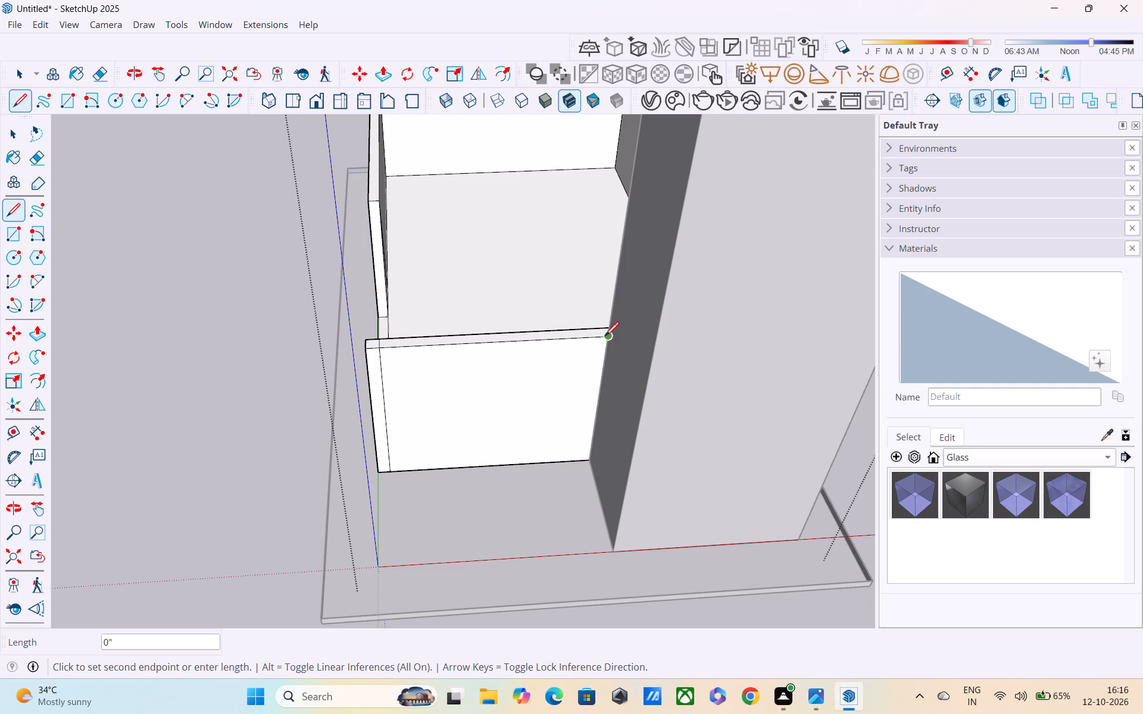
{"action": "middle_click_drag", "start_coordinate": [600, 328], "coordinate": [649, 411]}
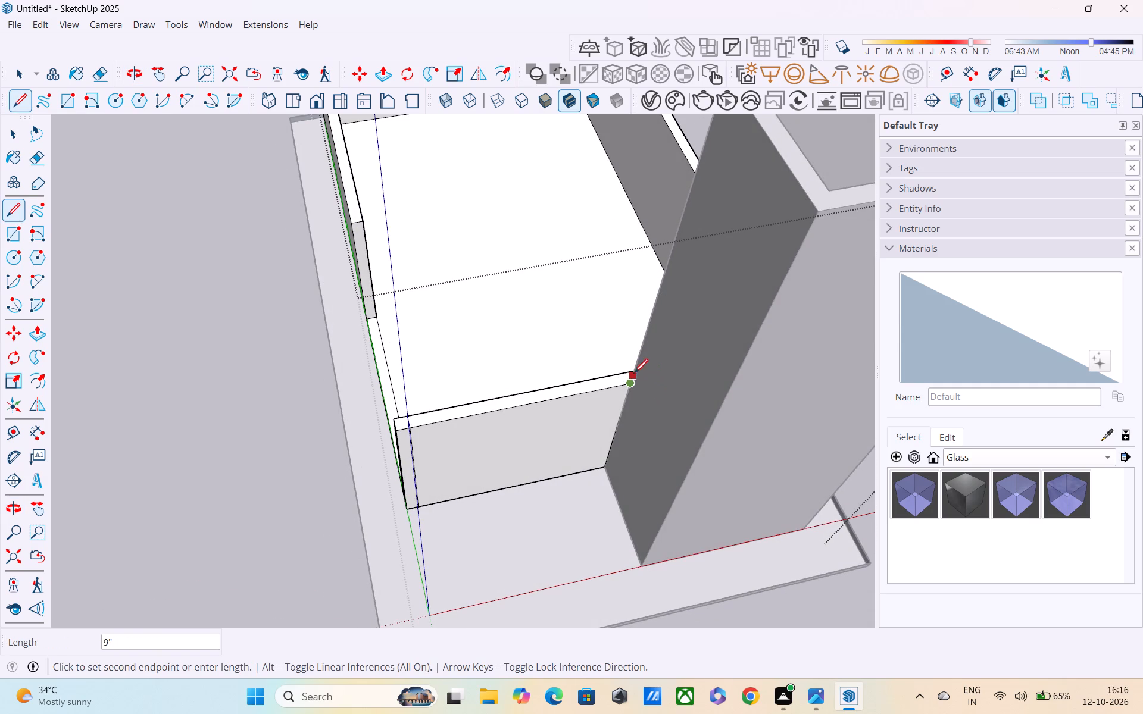
{"action": "left_click", "coordinate": [622, 371]}
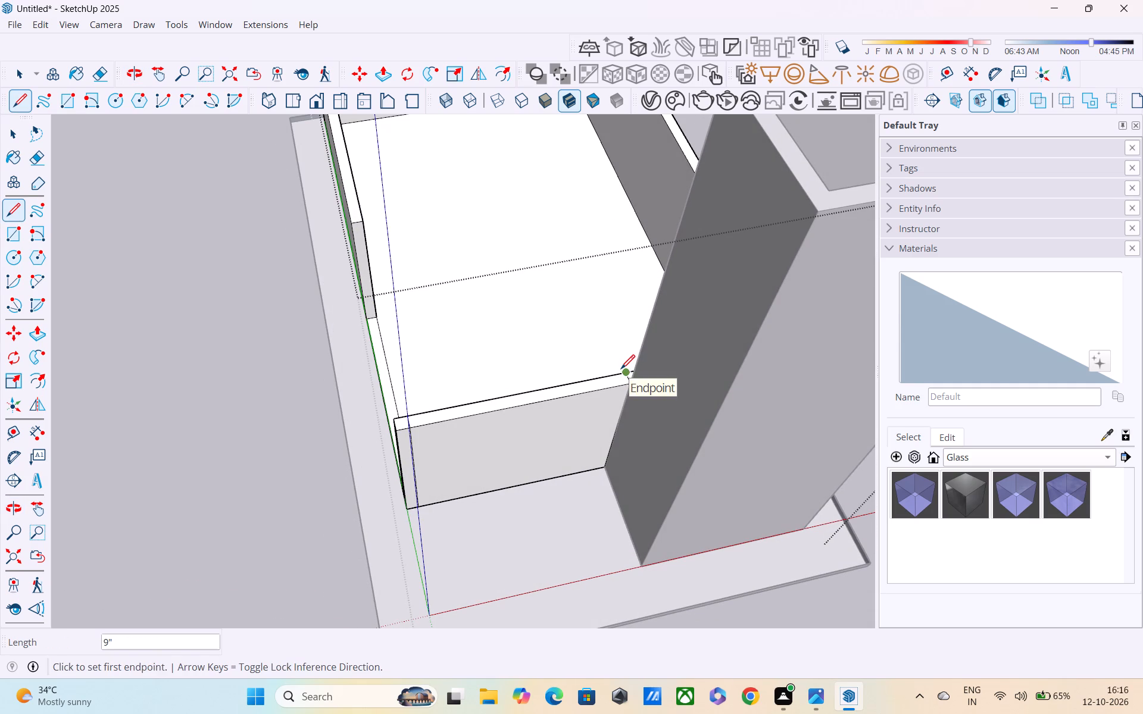
{"action": "key", "text": "Escape"}
Push the front end wall's top face between the corner and the tower down to the floor, leaving a corner post.
{"action": "key", "text": "p"}
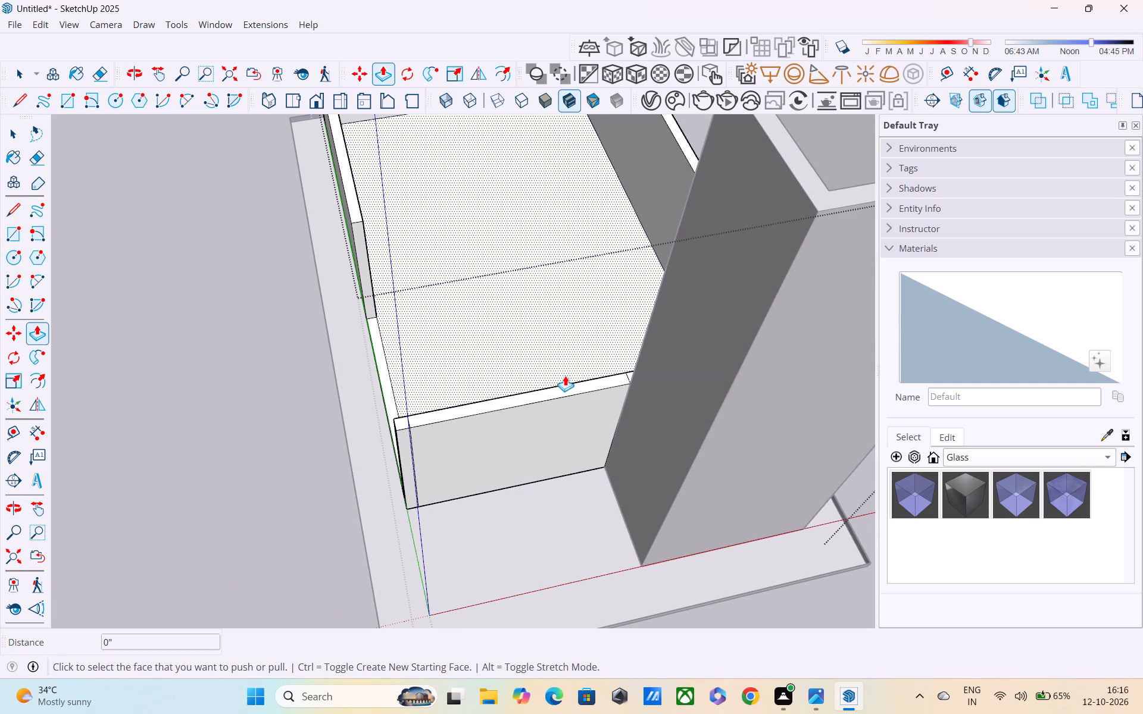
{"action": "left_click", "coordinate": [548, 389]}
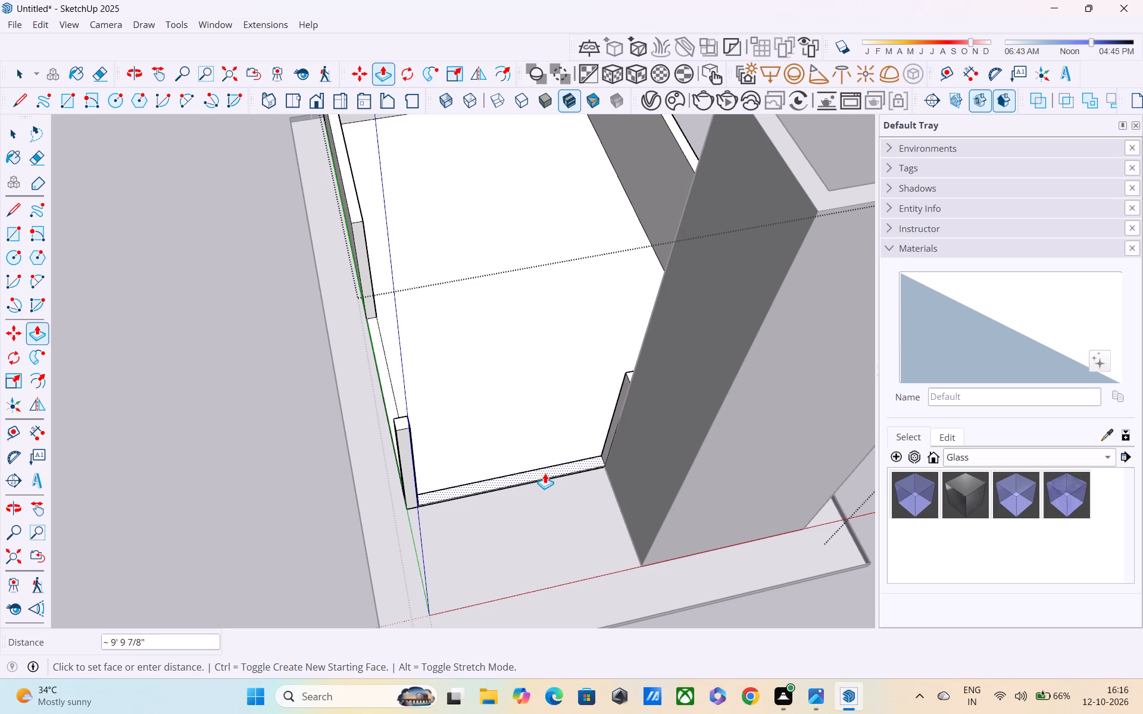
{"action": "left_click", "coordinate": [544, 475]}
{"action": "middle_click_drag", "start_coordinate": [544, 477], "coordinate": [544, 388]}
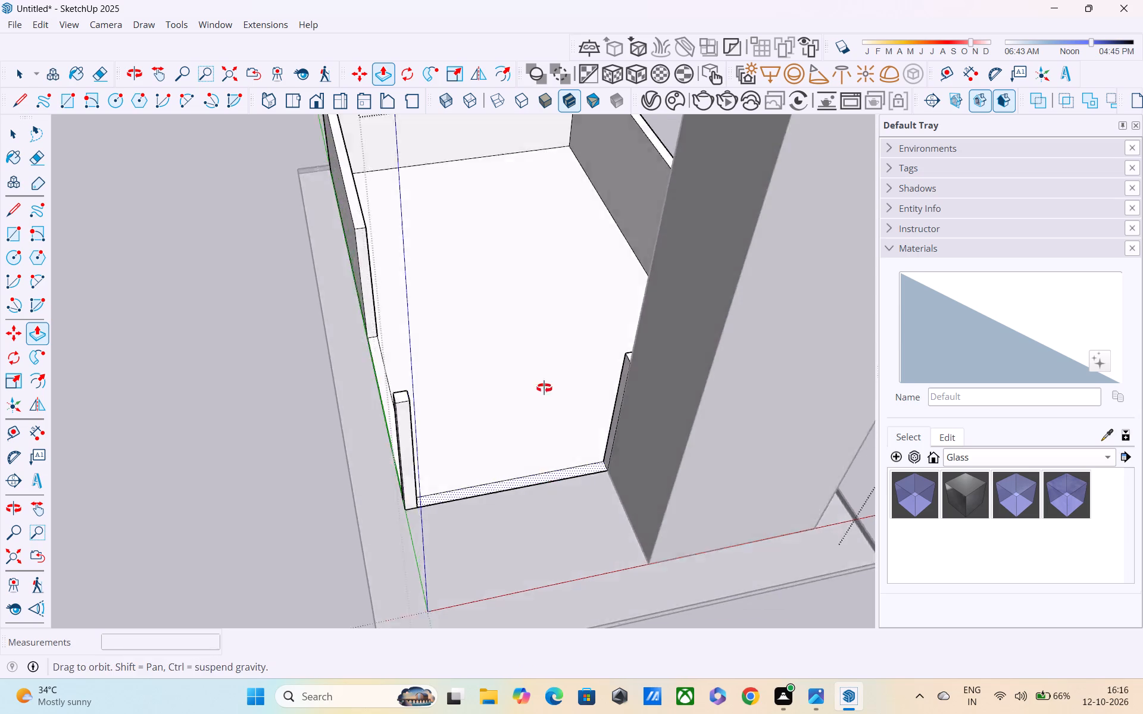
{"action": "middle_click_drag", "start_coordinate": [544, 388], "coordinate": [544, 325]}
{"action": "middle_click_drag", "start_coordinate": [545, 496], "coordinate": [550, 434]}
{"action": "key", "text": "Escape"}
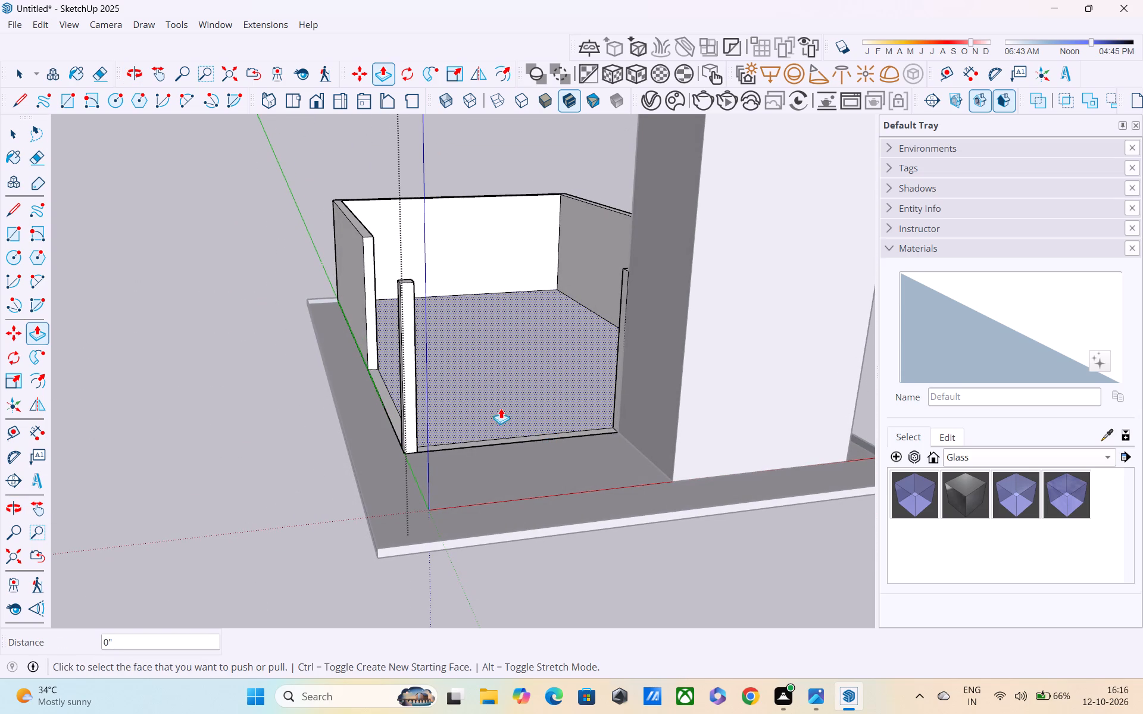
Examine the walls and both openings around the corner post from several angles.
{"action": "middle_click_drag", "start_coordinate": [489, 405], "coordinate": [786, 517]}
{"action": "key", "text": "Escape"}
{"action": "scroll", "coordinate": [567, 433], "scroll_direction": "down", "scroll_amount": 3}
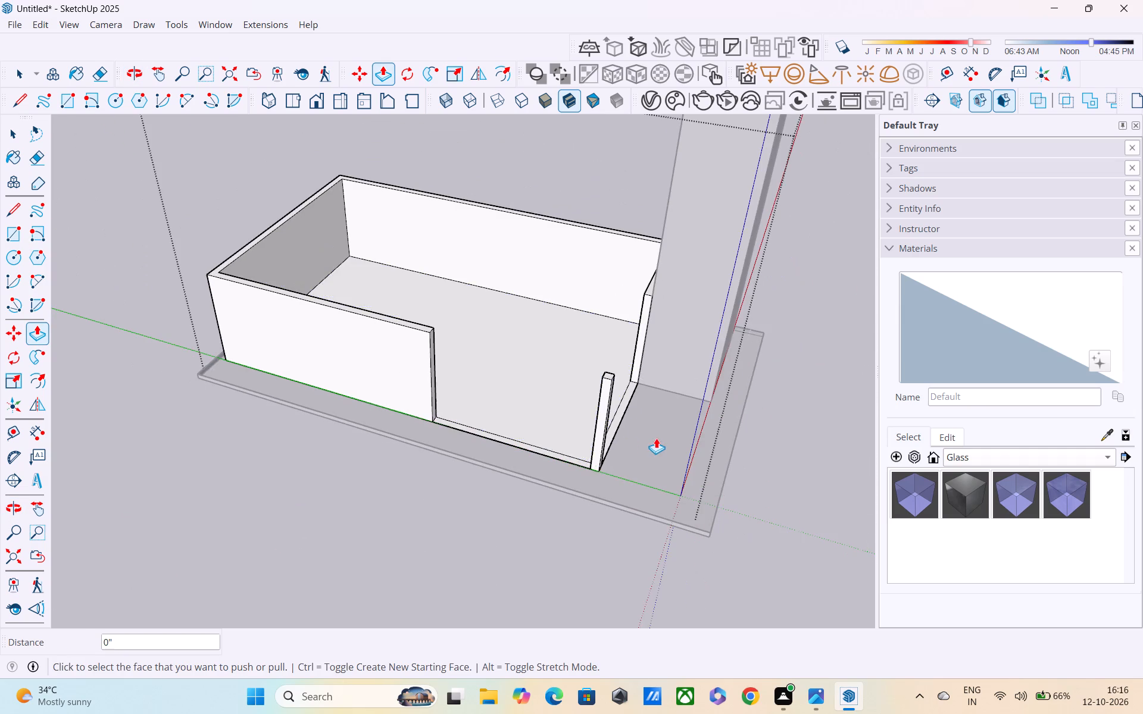
{"action": "middle_click_drag", "start_coordinate": [657, 438], "coordinate": [594, 290]}
{"action": "scroll", "coordinate": [594, 352], "scroll_direction": "down", "scroll_amount": 4}
{"action": "key", "text": "Escape"}
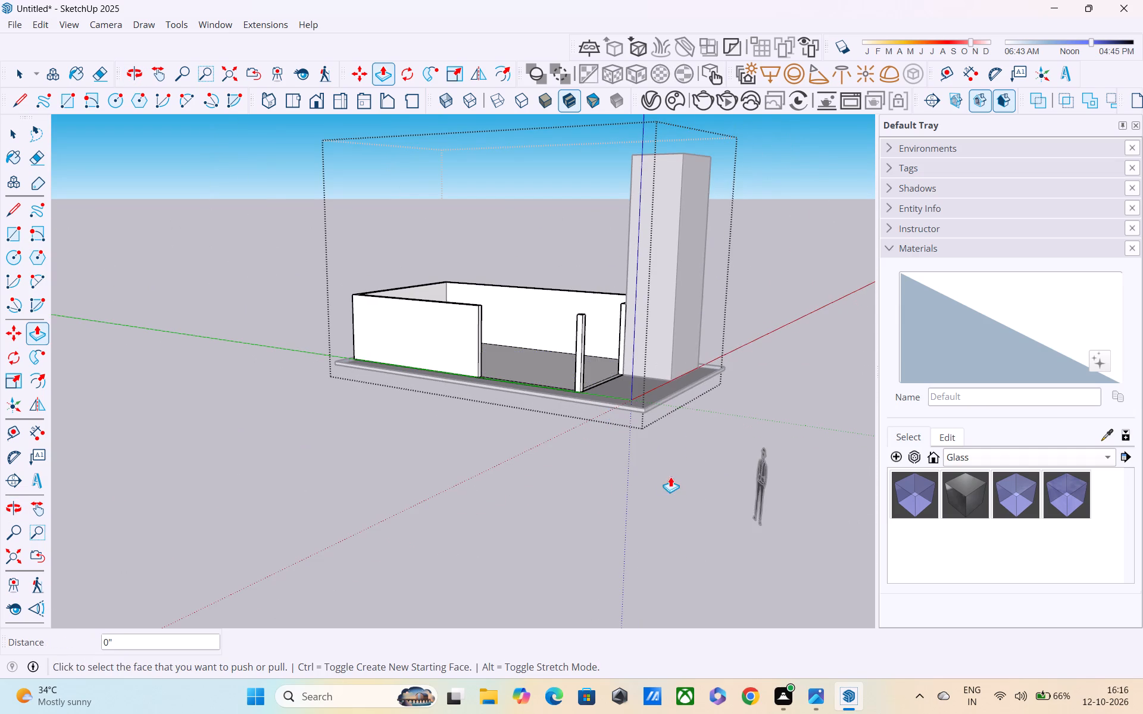
{"action": "middle_click_drag", "start_coordinate": [588, 425], "coordinate": [666, 505]}
{"action": "scroll", "coordinate": [577, 419], "scroll_direction": "down", "scroll_amount": 3}
{"action": "middle_click_drag", "start_coordinate": [485, 393], "coordinate": [625, 417]}
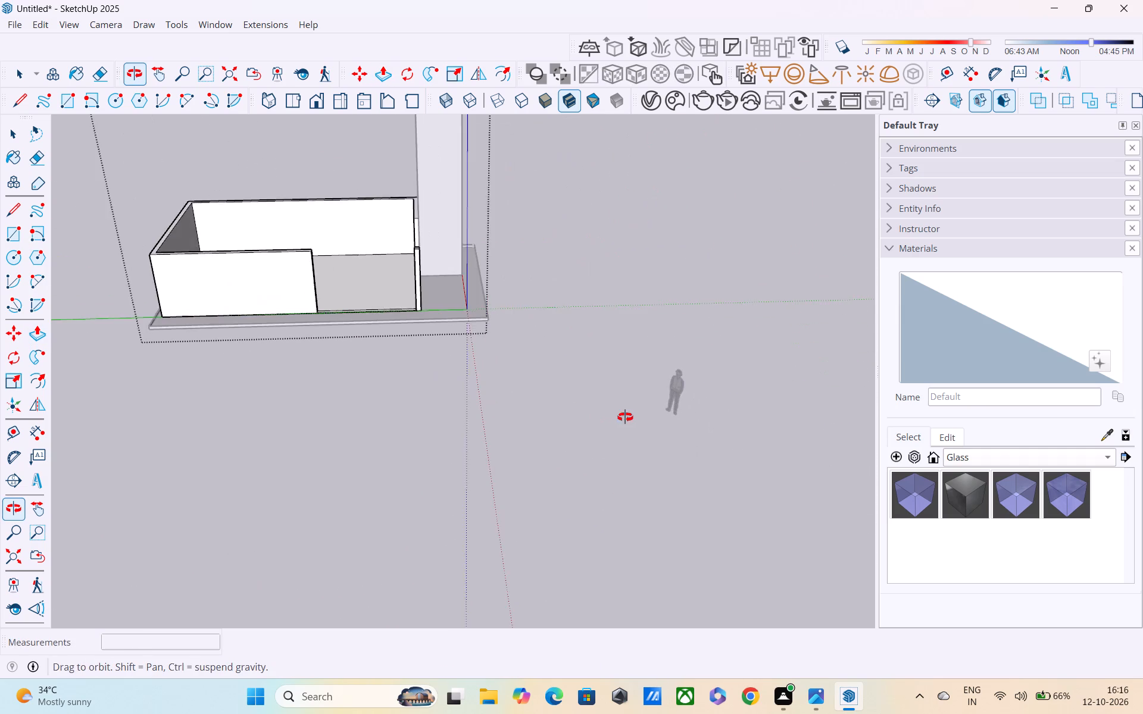
{"action": "middle_click_drag", "start_coordinate": [625, 417], "coordinate": [626, 418]}
{"action": "scroll", "coordinate": [604, 397], "scroll_direction": "down", "scroll_amount": 3}
{"action": "middle_click_drag", "start_coordinate": [573, 381], "coordinate": [592, 455]}
{"action": "scroll", "coordinate": [417, 317], "scroll_direction": "up", "scroll_amount": 1}
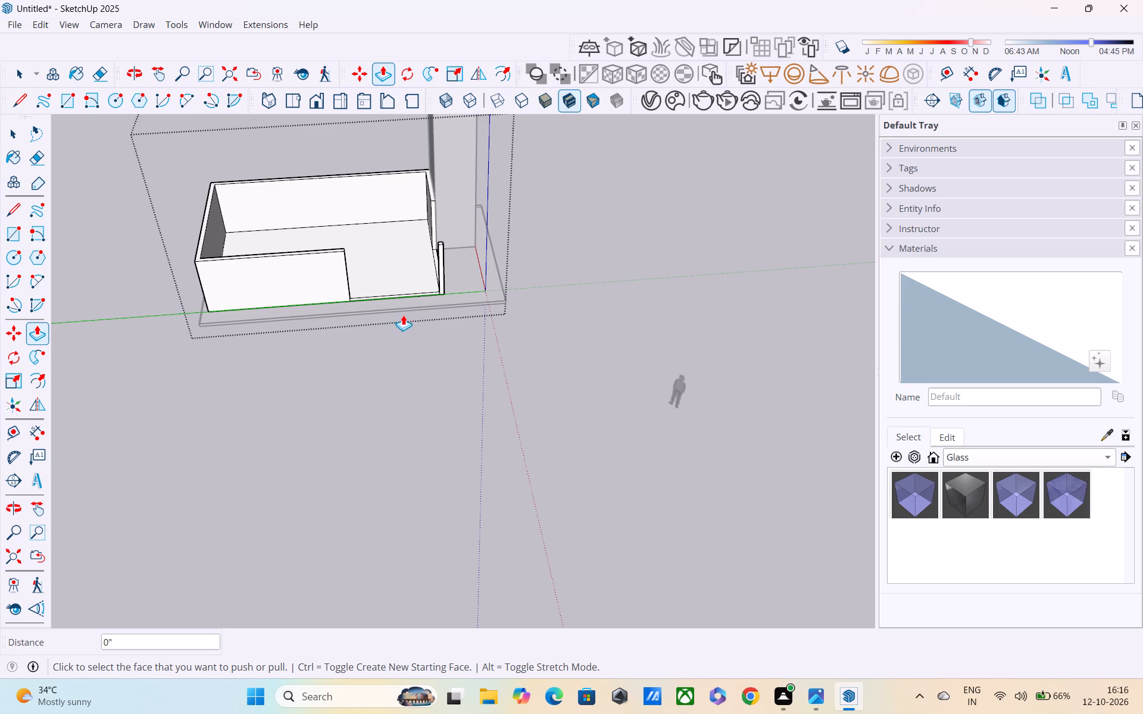
{"action": "middle_click_drag", "start_coordinate": [421, 294], "coordinate": [354, 282]}
Close the walls group and return to the whole model.
{"action": "key", "text": "Escape"}
{"action": "key", "text": "Escape"}
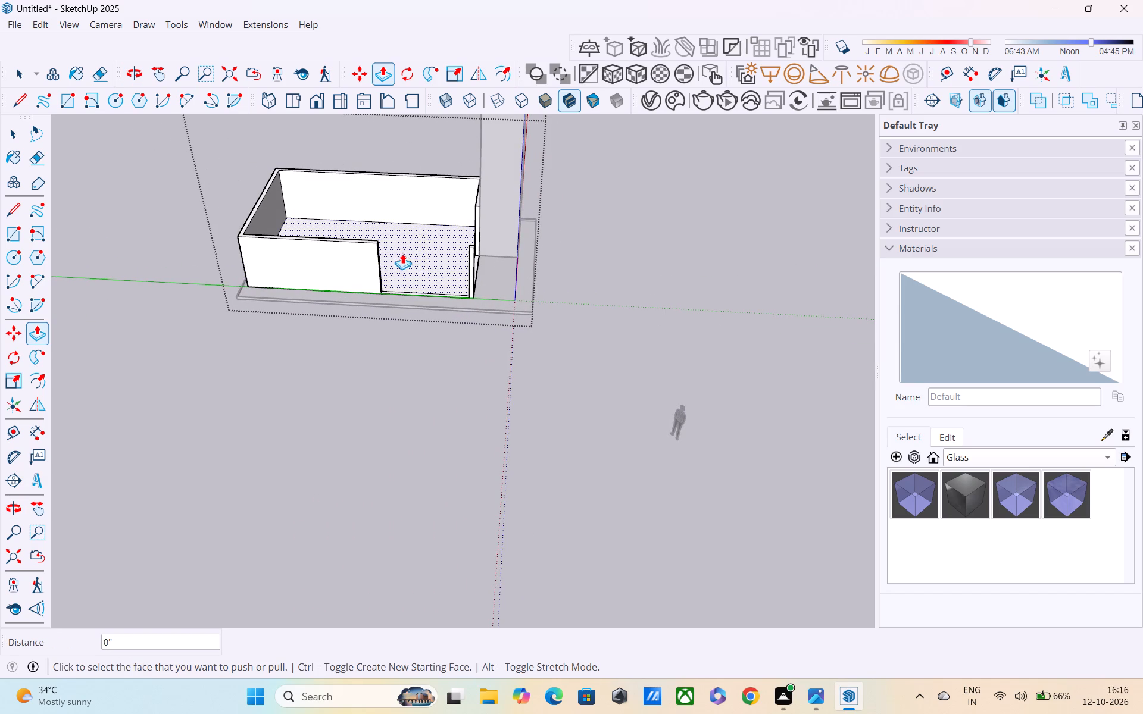
{"action": "key", "text": "Escape"}
{"action": "left_click", "coordinate": [627, 309]}
{"action": "key", "text": "space"}
{"action": "left_click", "coordinate": [628, 311]}
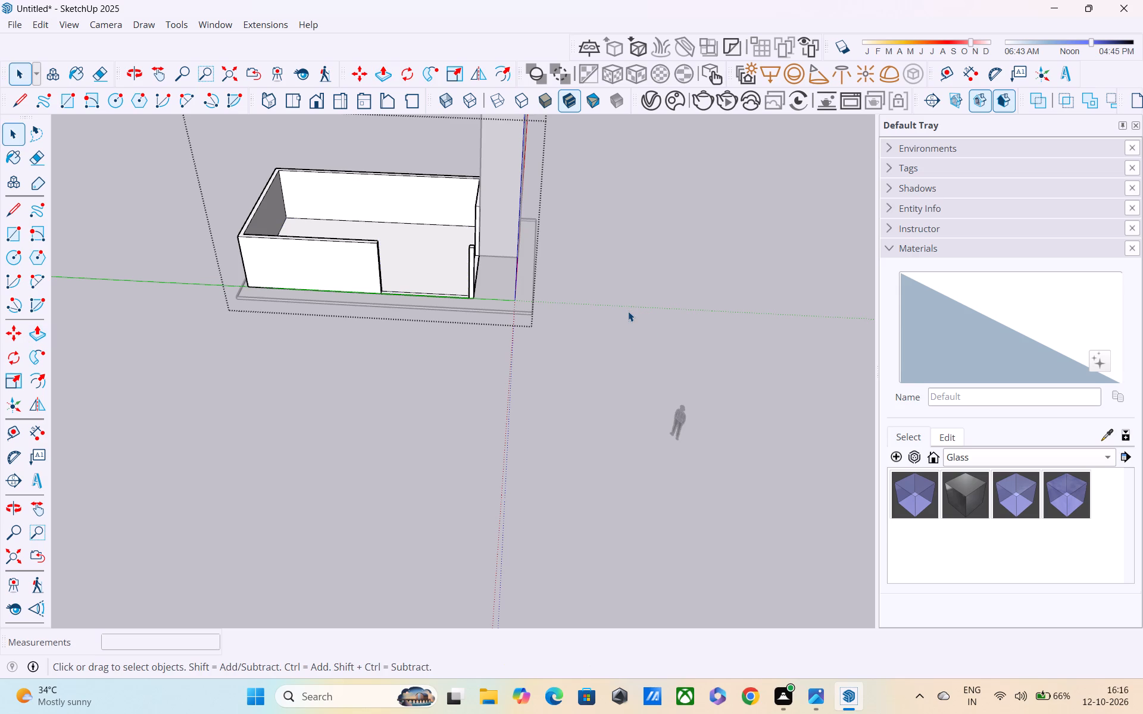
Draw a roof rectangle of 24' by about 38' 10" over the wall tops between the room's diagonally opposite outer corners.
{"action": "middle_click_drag", "start_coordinate": [570, 328], "coordinate": [377, 331]}
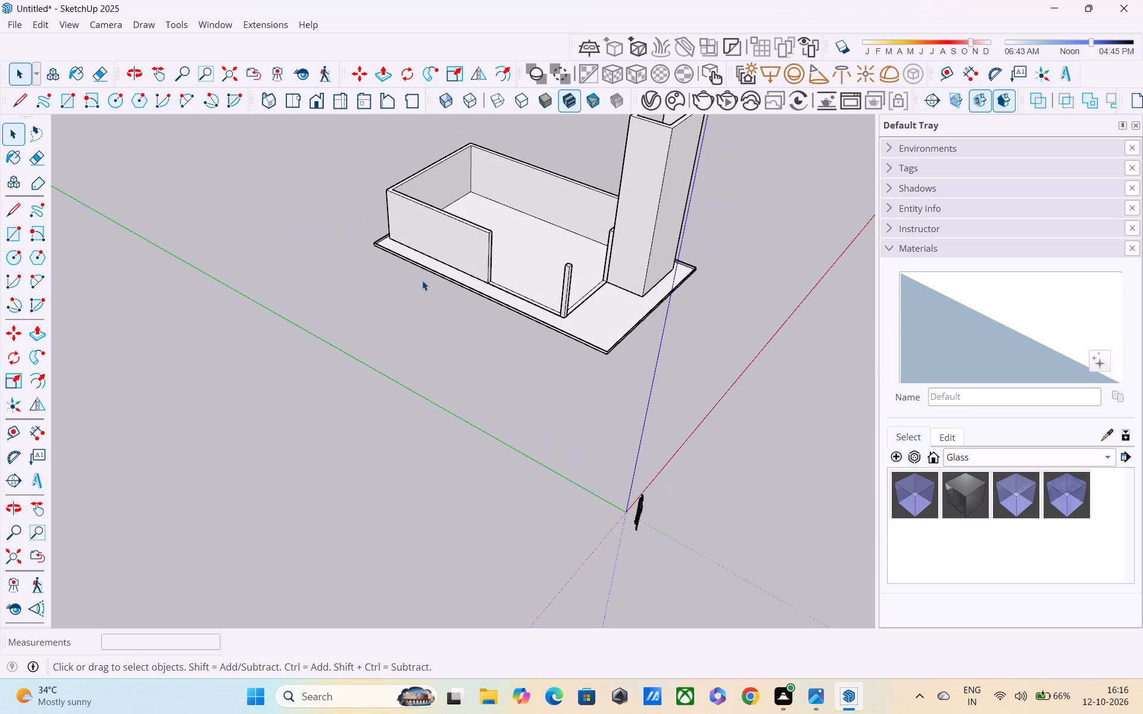
{"action": "key", "text": "r"}
{"action": "middle_click_drag", "start_coordinate": [445, 224], "coordinate": [483, 327]}
{"action": "scroll", "coordinate": [463, 263], "scroll_direction": "down", "scroll_amount": 3}
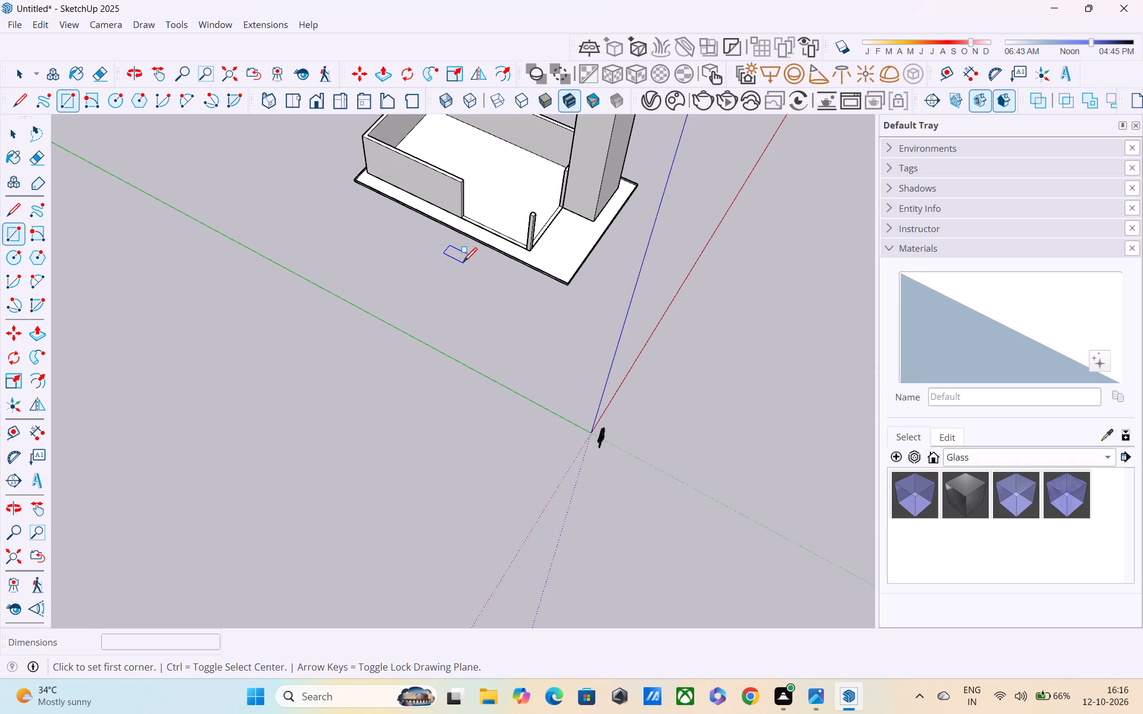
{"action": "middle_click_drag", "start_coordinate": [463, 262], "coordinate": [503, 477], "text": "shift"}
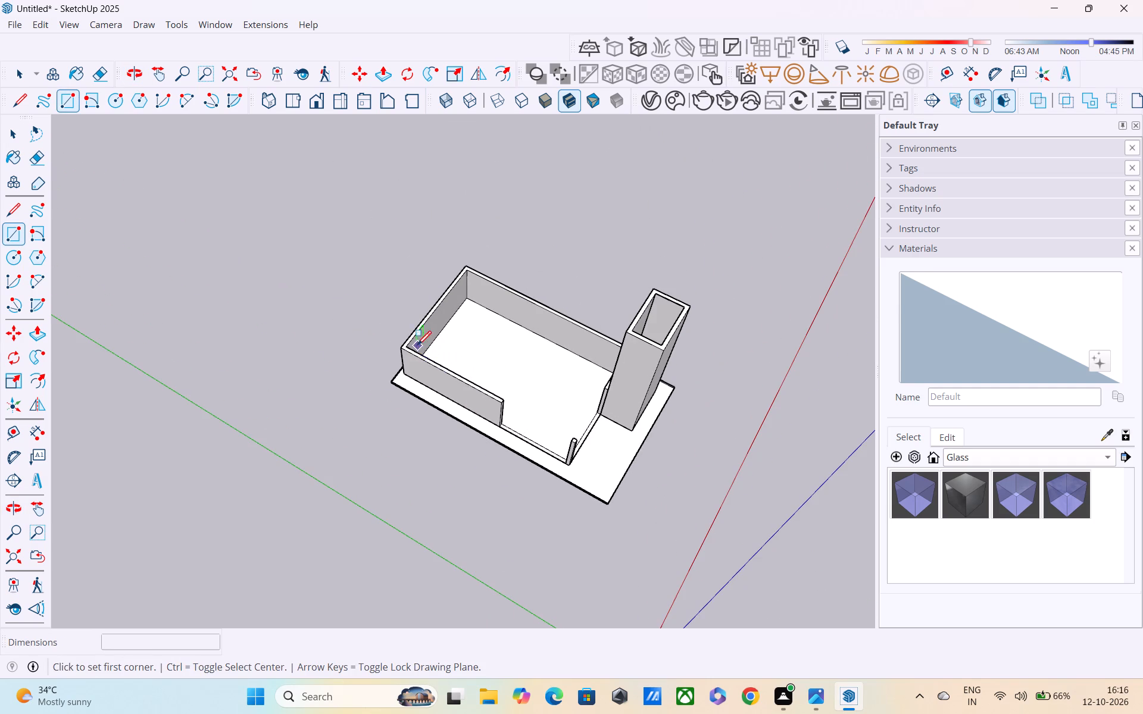
{"action": "scroll", "coordinate": [415, 345], "scroll_direction": "up", "scroll_amount": 2}
{"action": "left_click", "coordinate": [399, 350]}
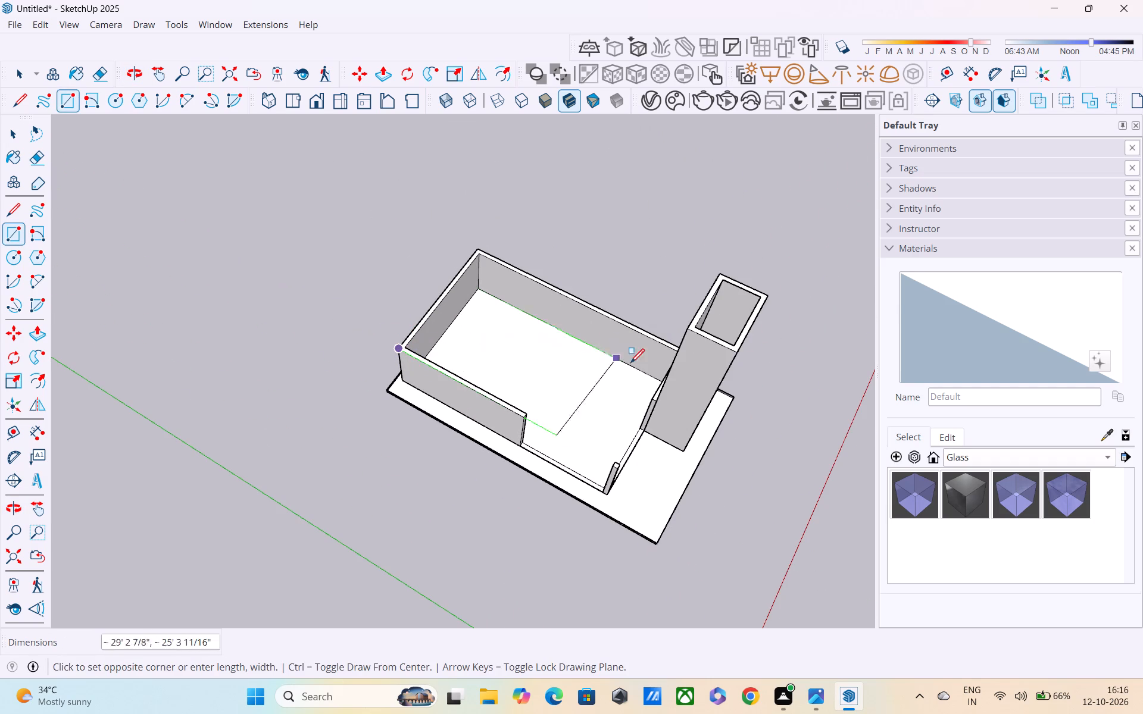
{"action": "middle_click_drag", "start_coordinate": [659, 364], "coordinate": [775, 415]}
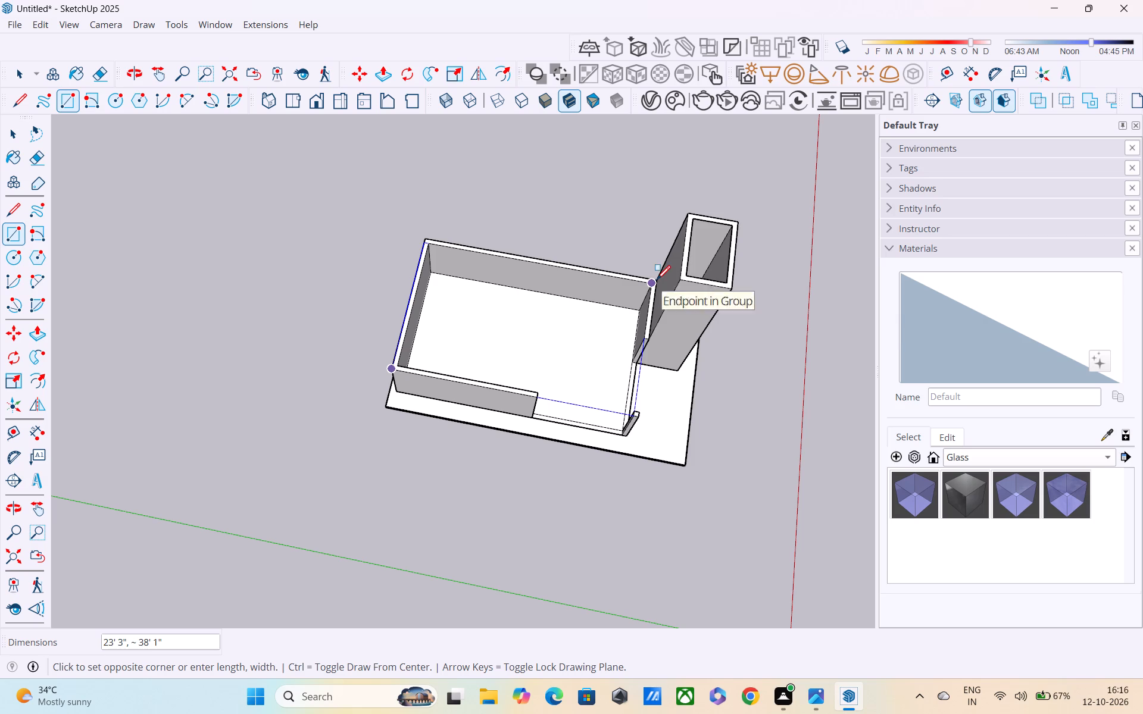
{"action": "middle_click_drag", "start_coordinate": [662, 287], "coordinate": [722, 375]}
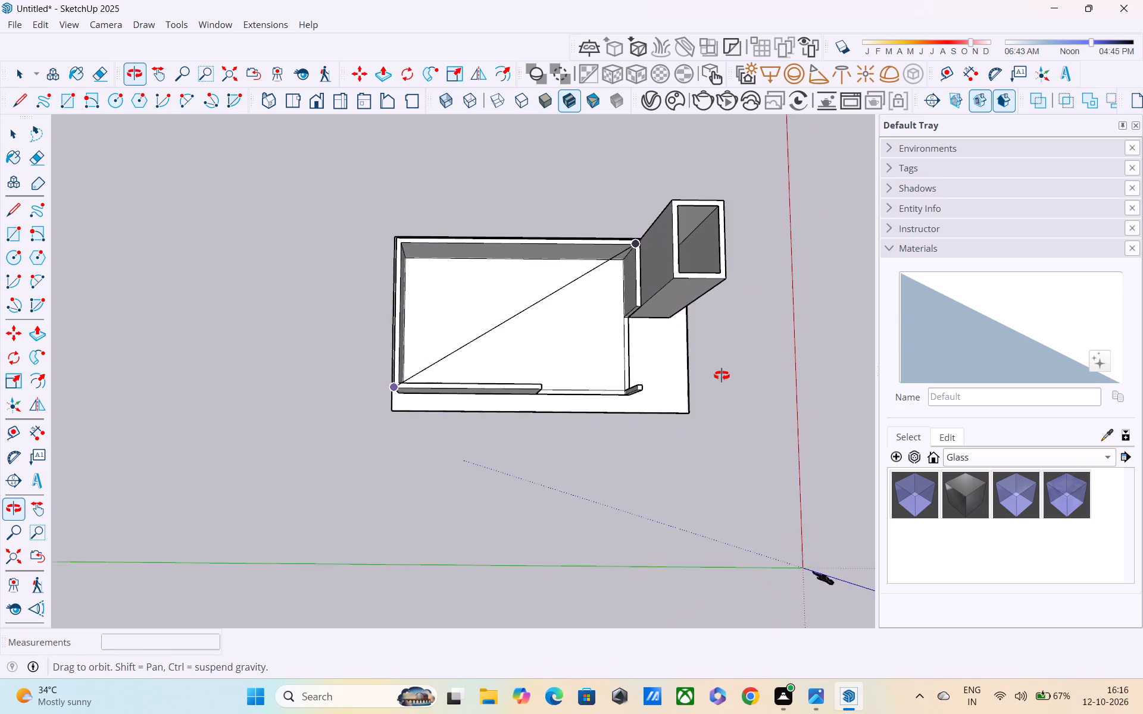
{"action": "middle_click_drag", "start_coordinate": [722, 375], "coordinate": [737, 372]}
{"action": "scroll", "coordinate": [680, 297], "scroll_direction": "up", "scroll_amount": 2}
{"action": "scroll", "coordinate": [636, 255], "scroll_direction": "up", "scroll_amount": 3}
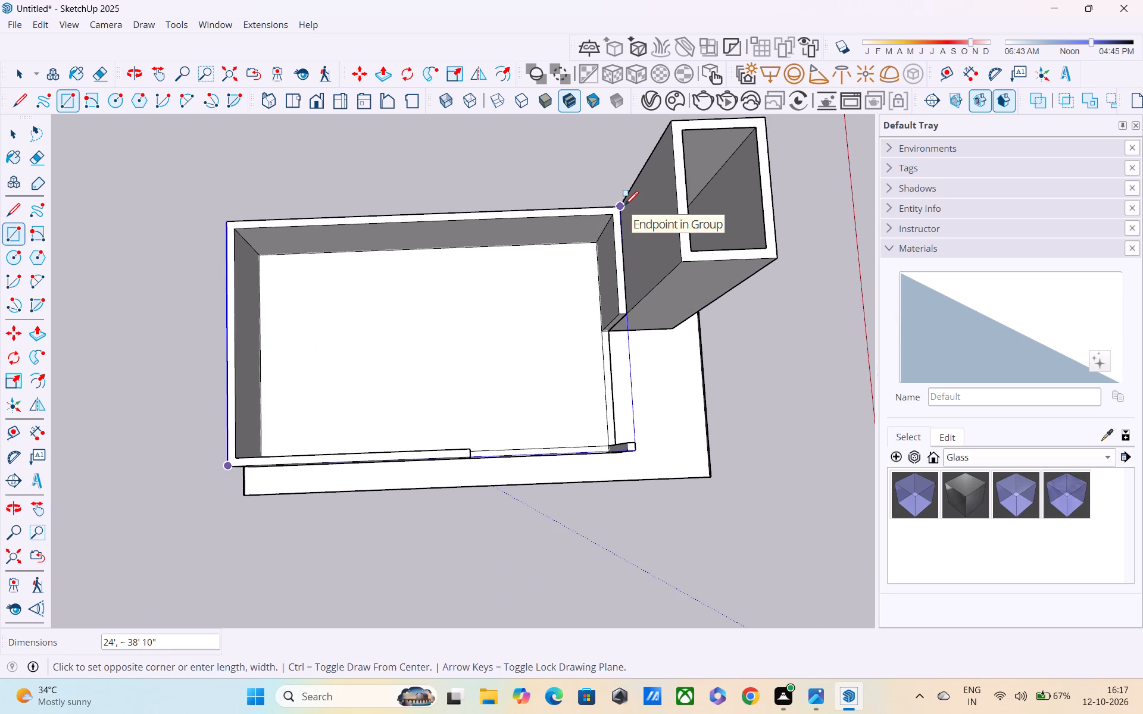
{"action": "left_click", "coordinate": [624, 206]}
{"action": "scroll", "coordinate": [580, 283], "scroll_direction": "down", "scroll_amount": 1}
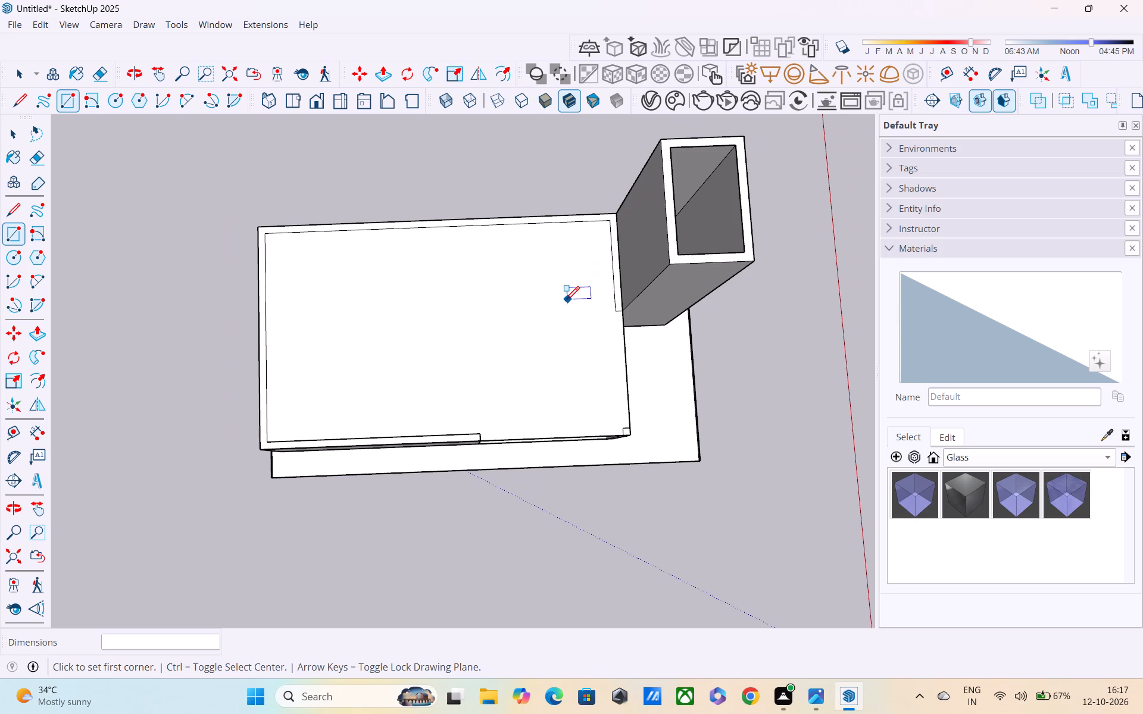
{"action": "key", "text": "Escape"}
Extrude the roof rectangle over the wall tops upward by 6" with Push/Pull.
{"action": "key", "text": "space"}
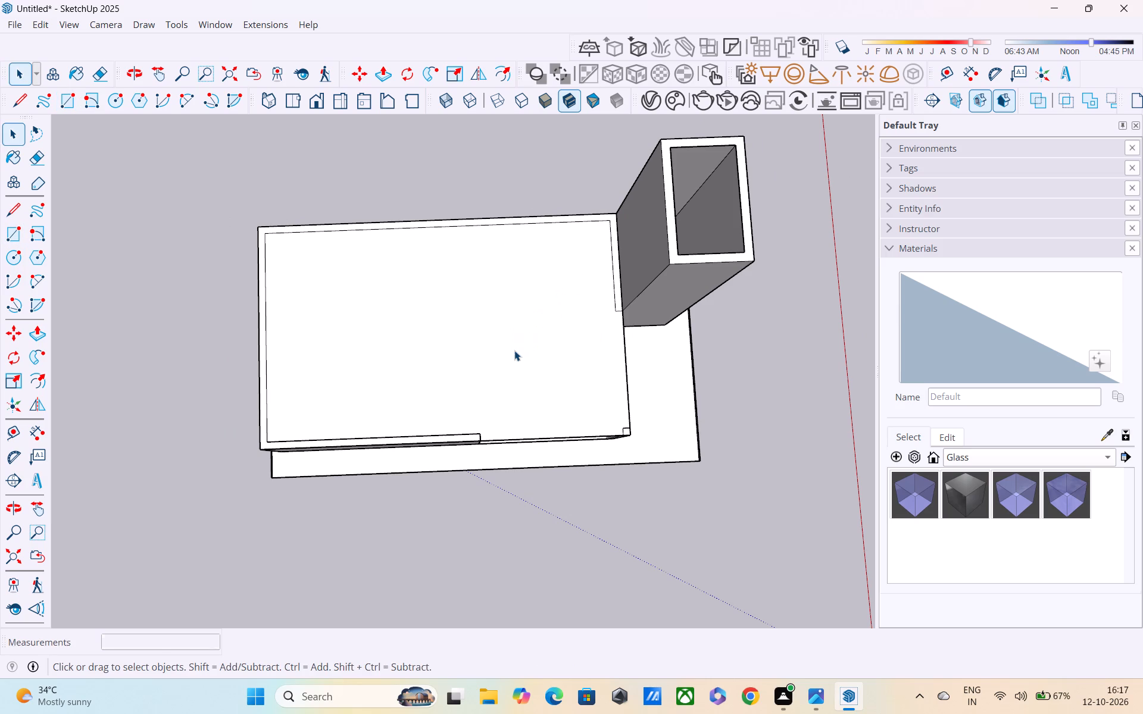
{"action": "key", "text": "p"}
{"action": "left_click", "coordinate": [498, 381]}
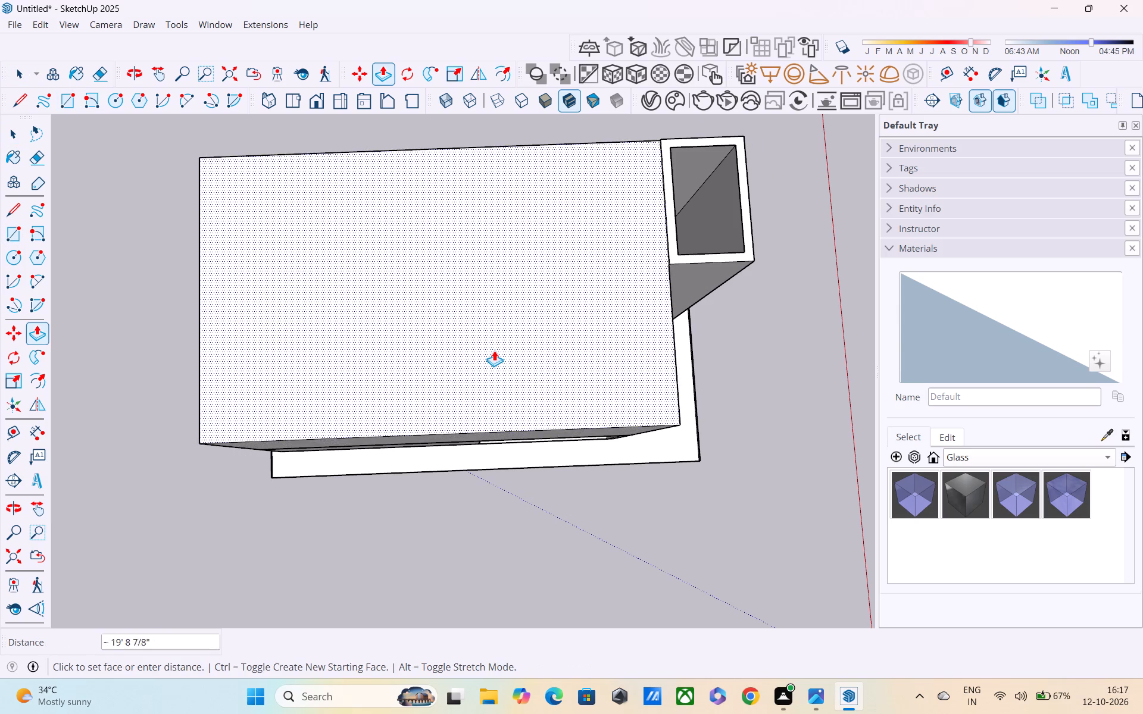
{"action": "middle_click_drag", "start_coordinate": [491, 357], "coordinate": [397, 178]}
{"action": "middle_click_drag", "start_coordinate": [466, 387], "coordinate": [335, 252]}
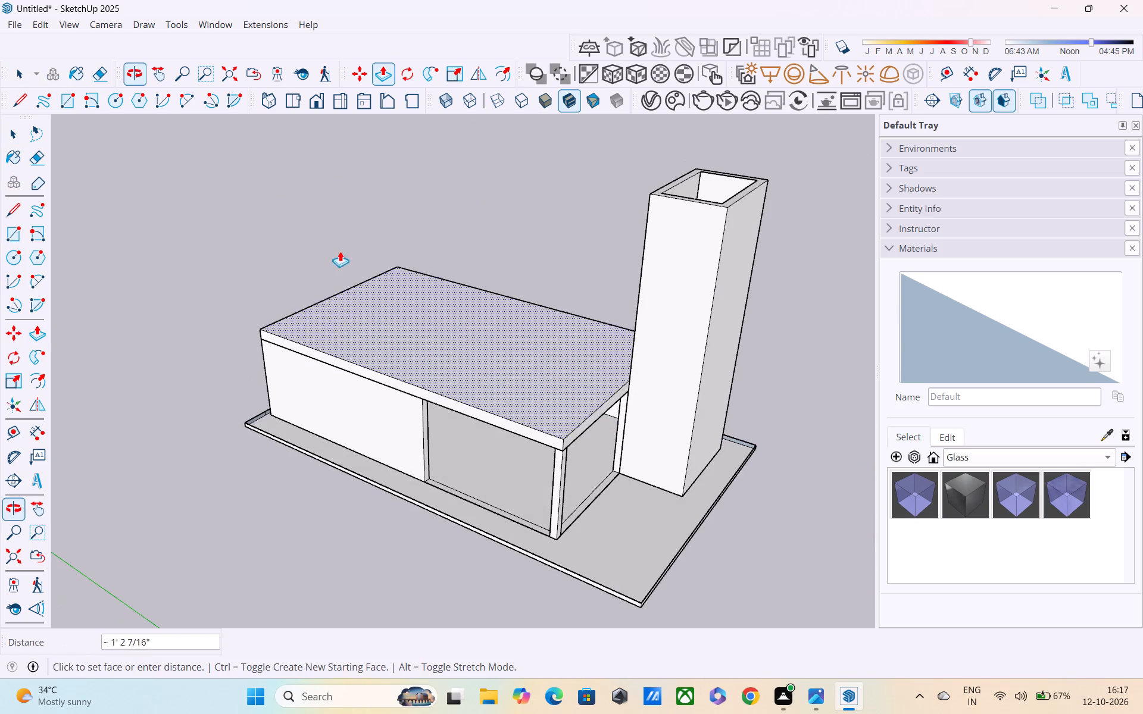
{"action": "middle_click_drag", "start_coordinate": [460, 375], "coordinate": [363, 246]}
{"action": "middle_click_drag", "start_coordinate": [448, 337], "coordinate": [345, 247]}
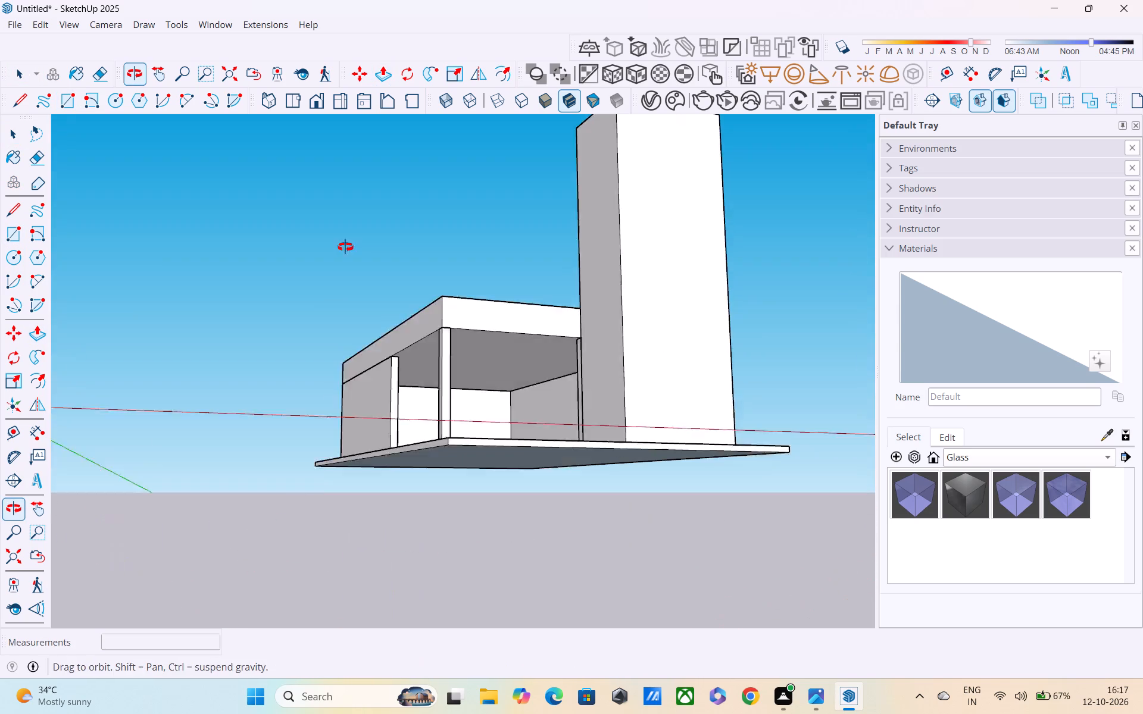
{"action": "middle_click_drag", "start_coordinate": [345, 247], "coordinate": [337, 240]}
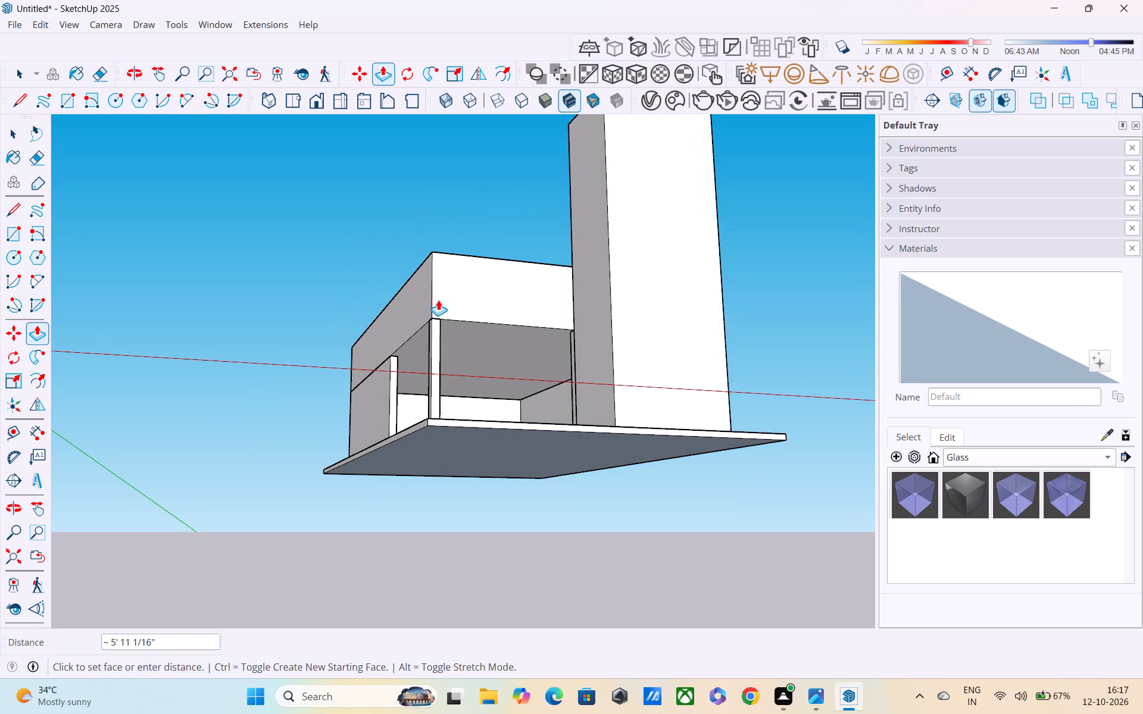
{"action": "type", "text": "6\""}
{"action": "key", "text": "Return"}
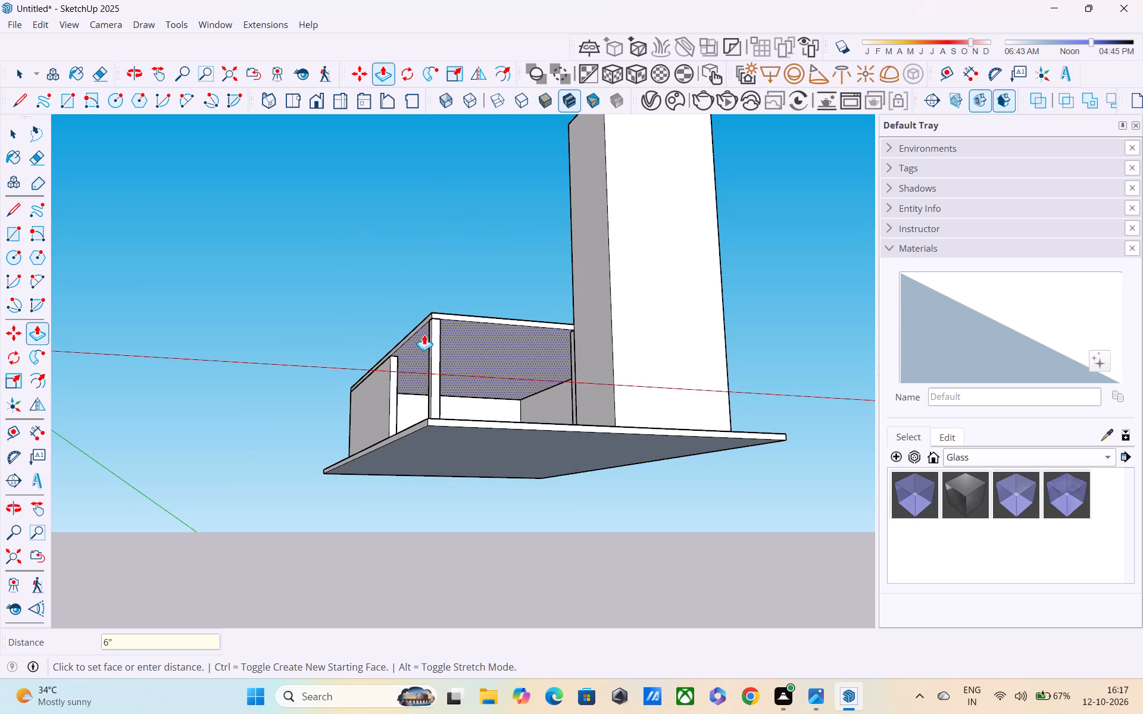
Pull the roof slab's top face up by another 6".
{"action": "middle_click_drag", "start_coordinate": [426, 321], "coordinate": [368, 499]}
{"action": "scroll", "coordinate": [433, 388], "scroll_direction": "up", "scroll_amount": 2}
{"action": "left_click", "coordinate": [441, 398]}
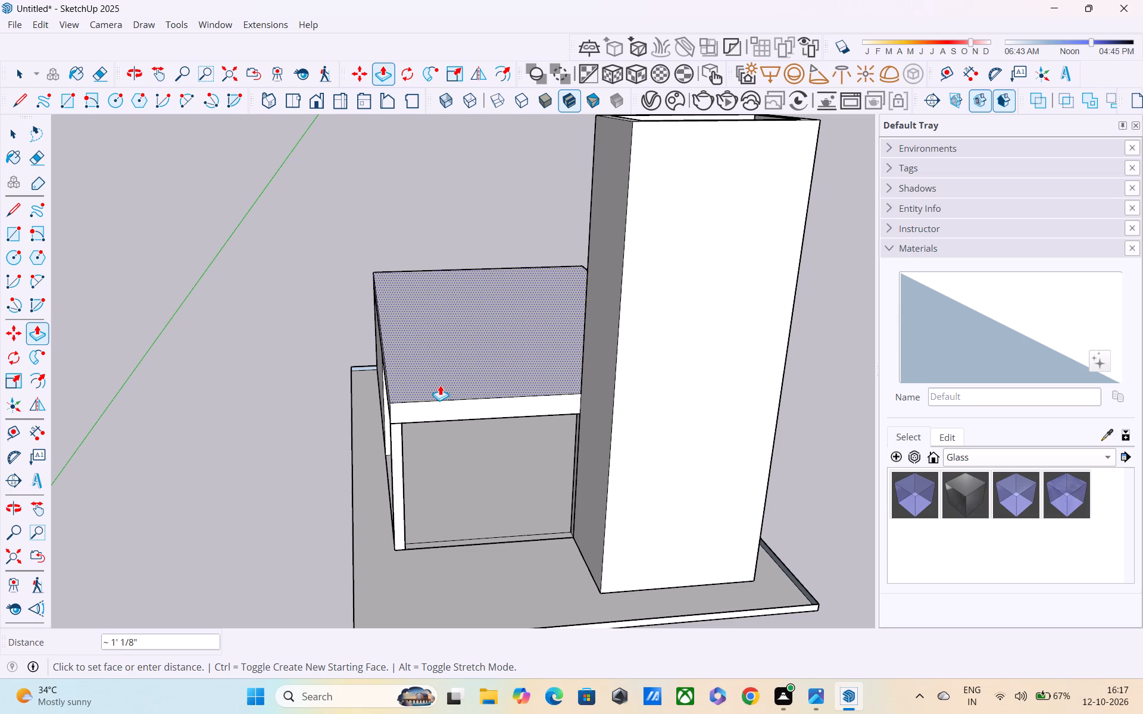
{"action": "type", "text": "6\""}
{"action": "key", "text": "Return"}
{"action": "scroll", "coordinate": [440, 385], "scroll_direction": "down", "scroll_amount": 2}
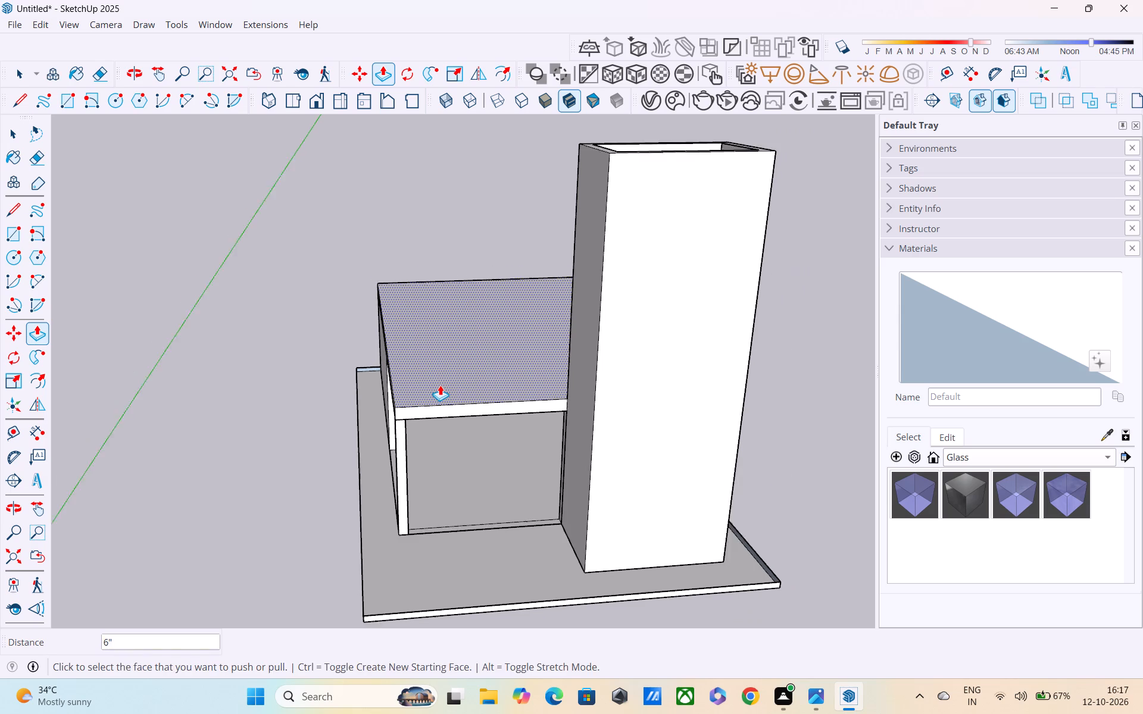
{"action": "middle_click_drag", "start_coordinate": [439, 385], "coordinate": [491, 287]}
{"action": "key", "text": "Escape"}
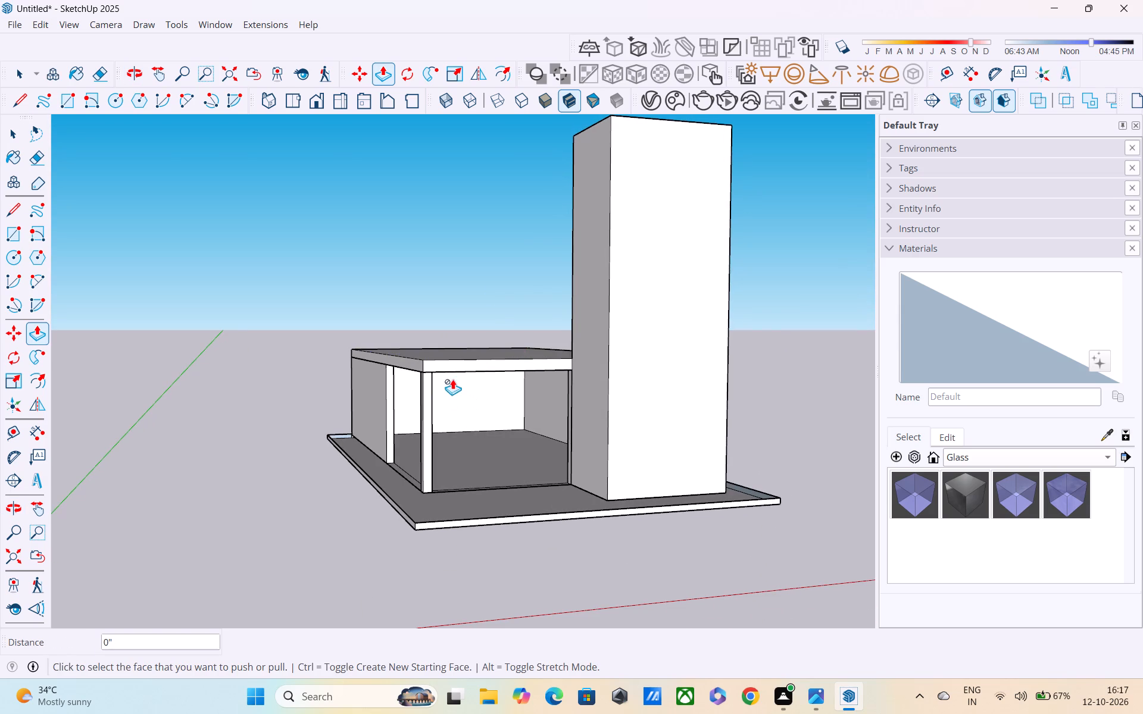
{"action": "key", "text": "space"}
{"action": "key", "text": "space"}
Examine the roof slab, the openings beneath it and the tower from several angles.
{"action": "middle_click_drag", "start_coordinate": [460, 399], "coordinate": [419, 411]}
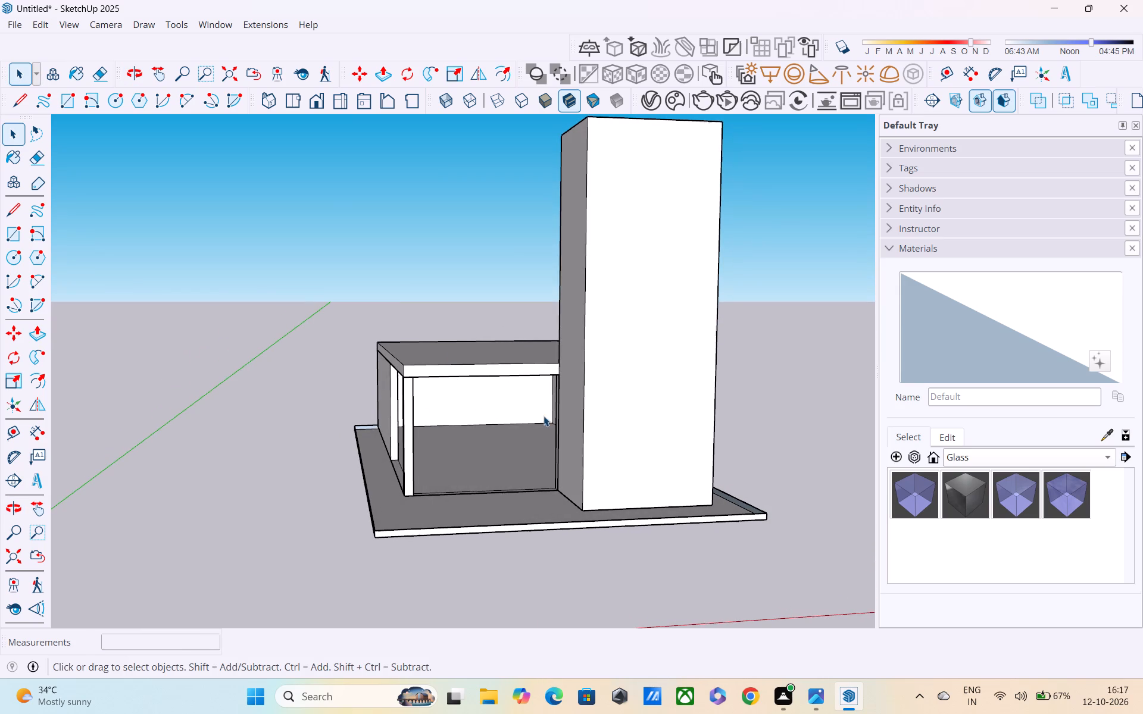
{"action": "middle_click_drag", "start_coordinate": [544, 416], "coordinate": [480, 437]}
{"action": "middle_click_drag", "start_coordinate": [476, 393], "coordinate": [592, 409]}
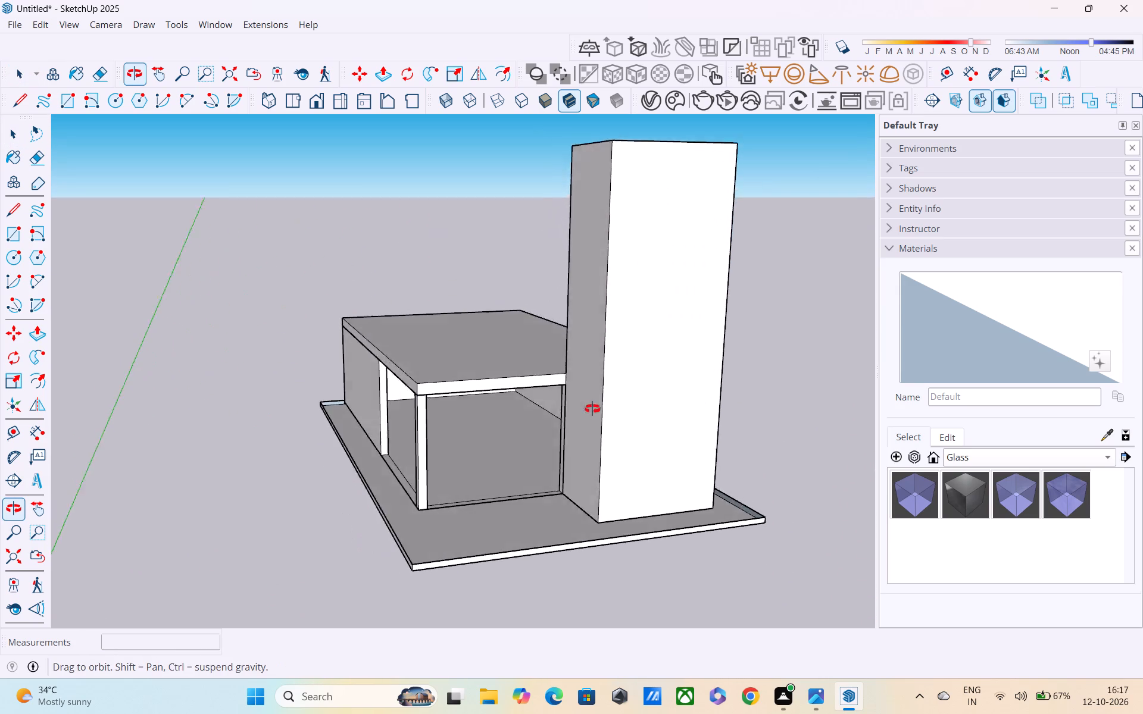
{"action": "middle_click_drag", "start_coordinate": [592, 409], "coordinate": [607, 400]}
{"action": "middle_click_drag", "start_coordinate": [511, 399], "coordinate": [596, 400]}
{"action": "middle_click_drag", "start_coordinate": [530, 412], "coordinate": [669, 416]}
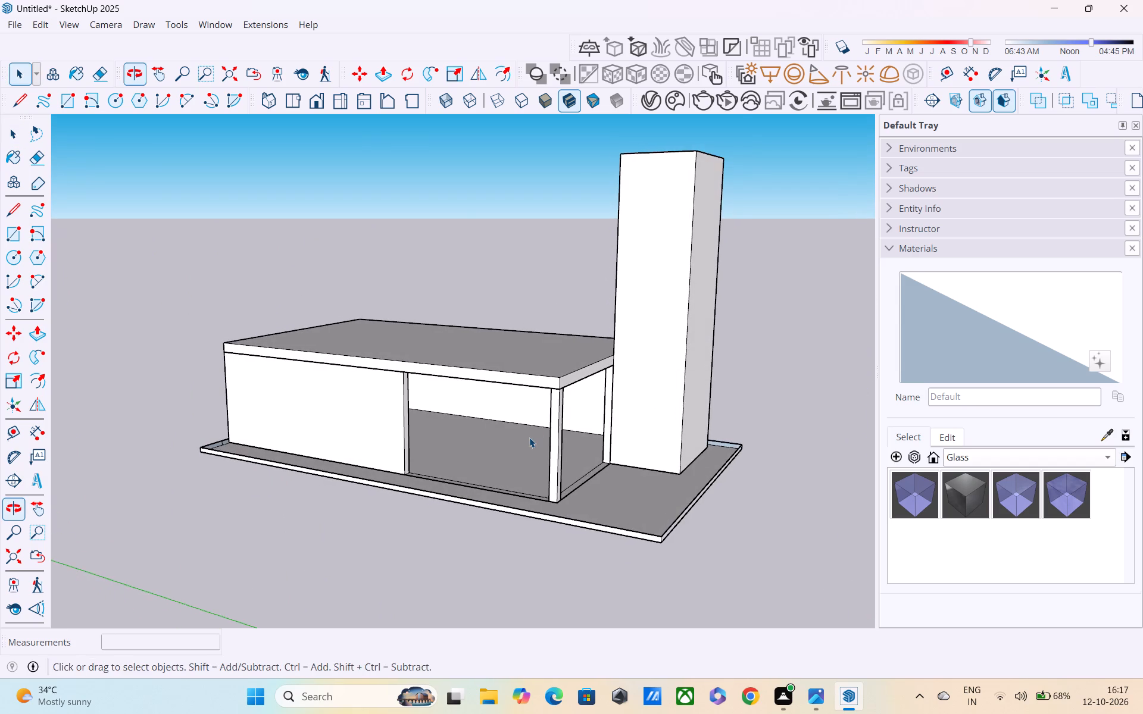
{"action": "scroll", "coordinate": [529, 437], "scroll_direction": "up", "scroll_amount": 1}
{"action": "middle_click_drag", "start_coordinate": [523, 427], "coordinate": [413, 455]}
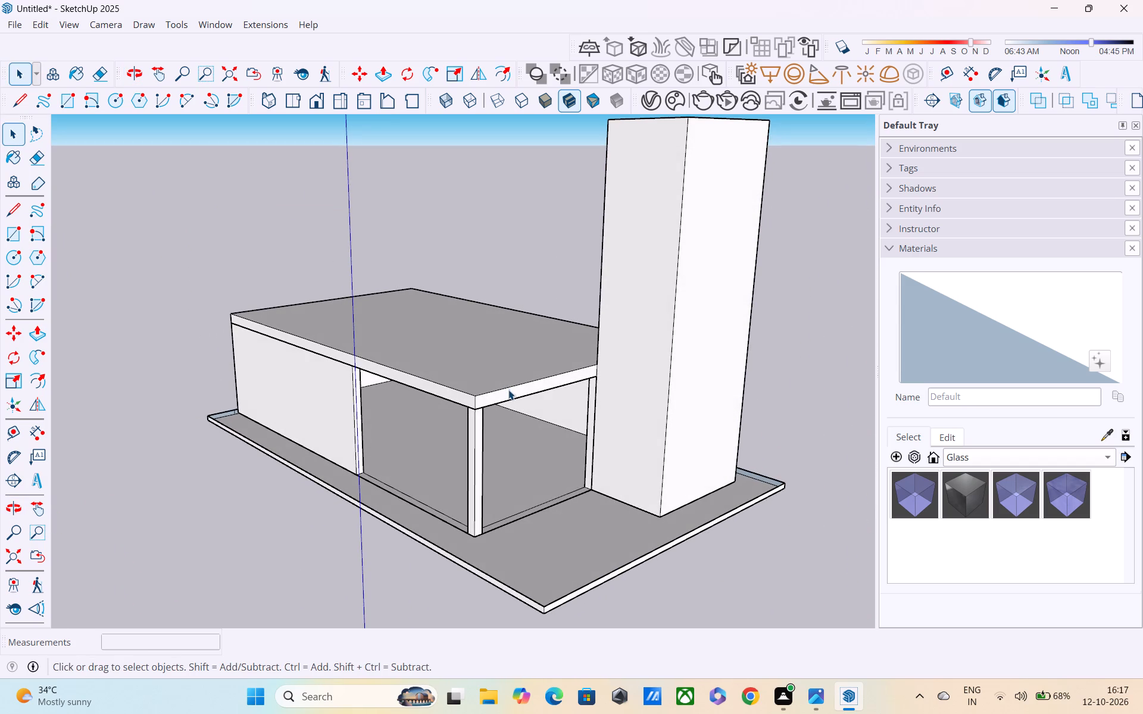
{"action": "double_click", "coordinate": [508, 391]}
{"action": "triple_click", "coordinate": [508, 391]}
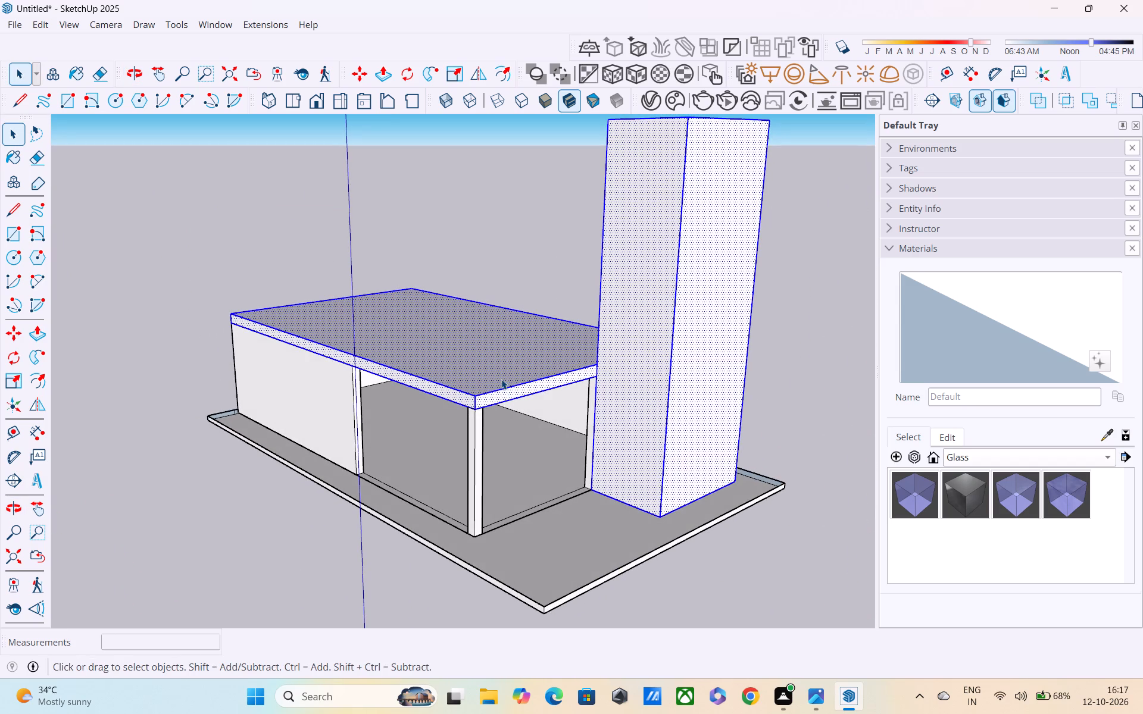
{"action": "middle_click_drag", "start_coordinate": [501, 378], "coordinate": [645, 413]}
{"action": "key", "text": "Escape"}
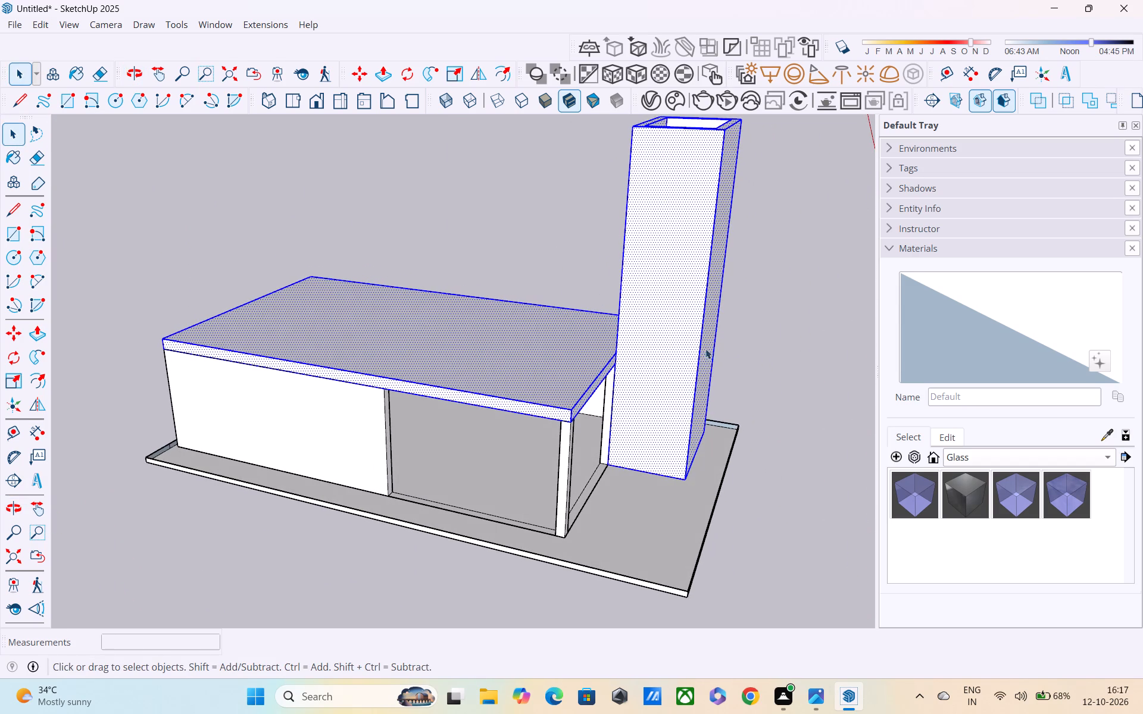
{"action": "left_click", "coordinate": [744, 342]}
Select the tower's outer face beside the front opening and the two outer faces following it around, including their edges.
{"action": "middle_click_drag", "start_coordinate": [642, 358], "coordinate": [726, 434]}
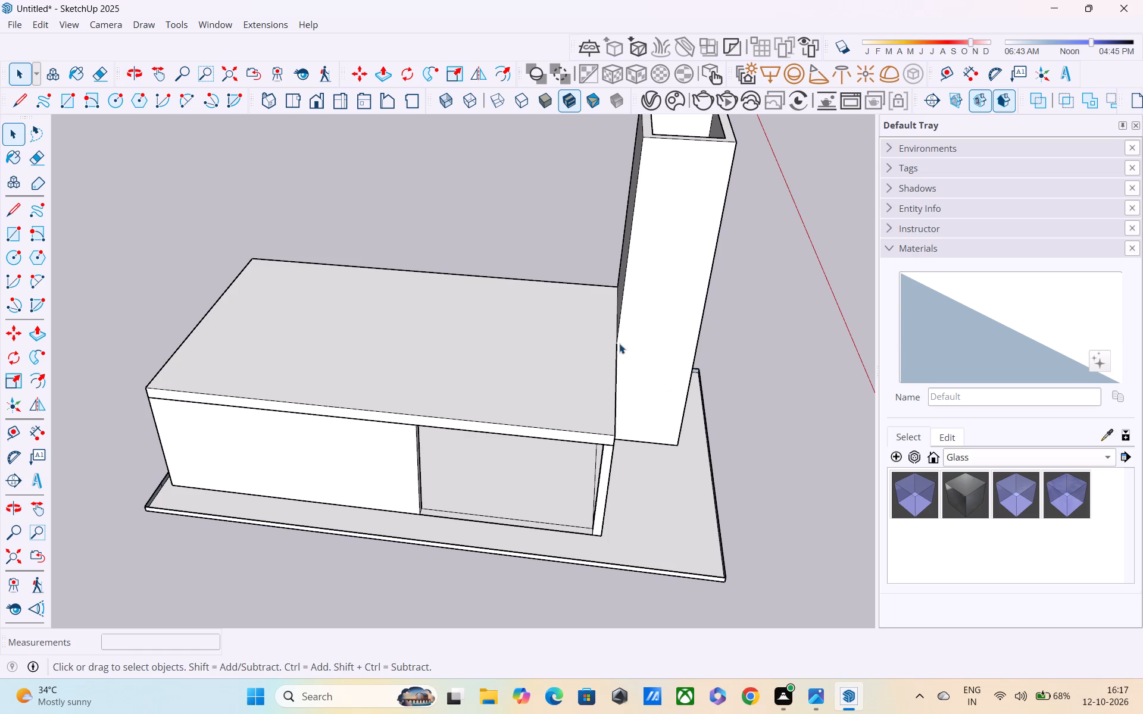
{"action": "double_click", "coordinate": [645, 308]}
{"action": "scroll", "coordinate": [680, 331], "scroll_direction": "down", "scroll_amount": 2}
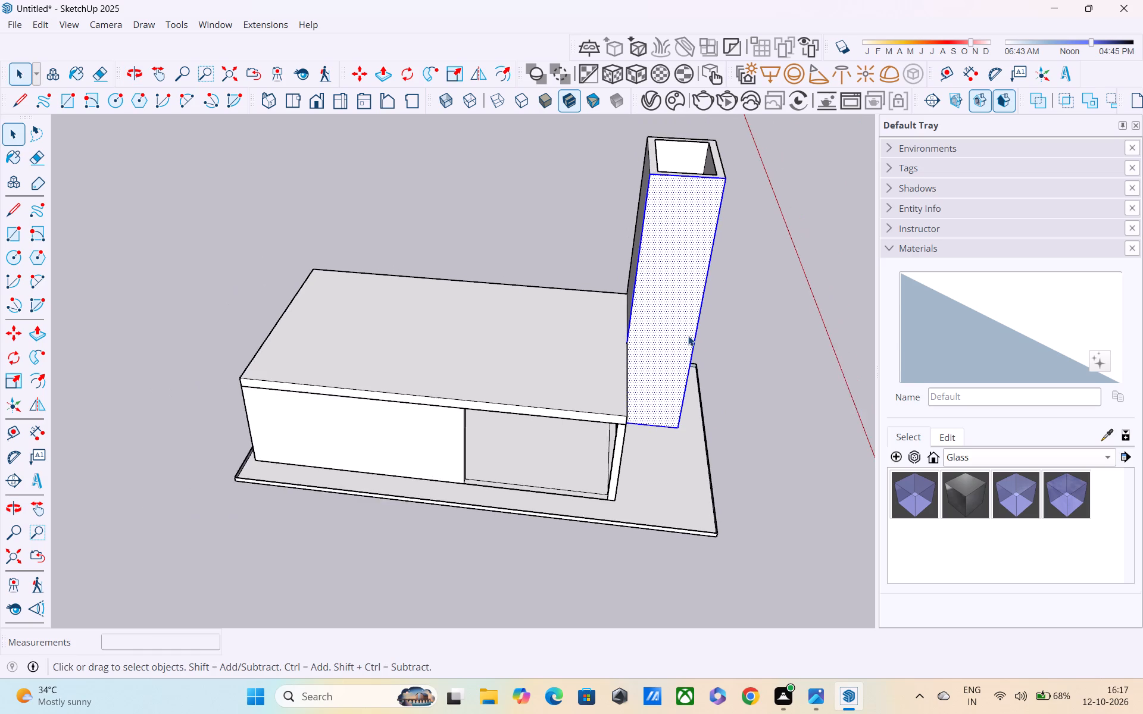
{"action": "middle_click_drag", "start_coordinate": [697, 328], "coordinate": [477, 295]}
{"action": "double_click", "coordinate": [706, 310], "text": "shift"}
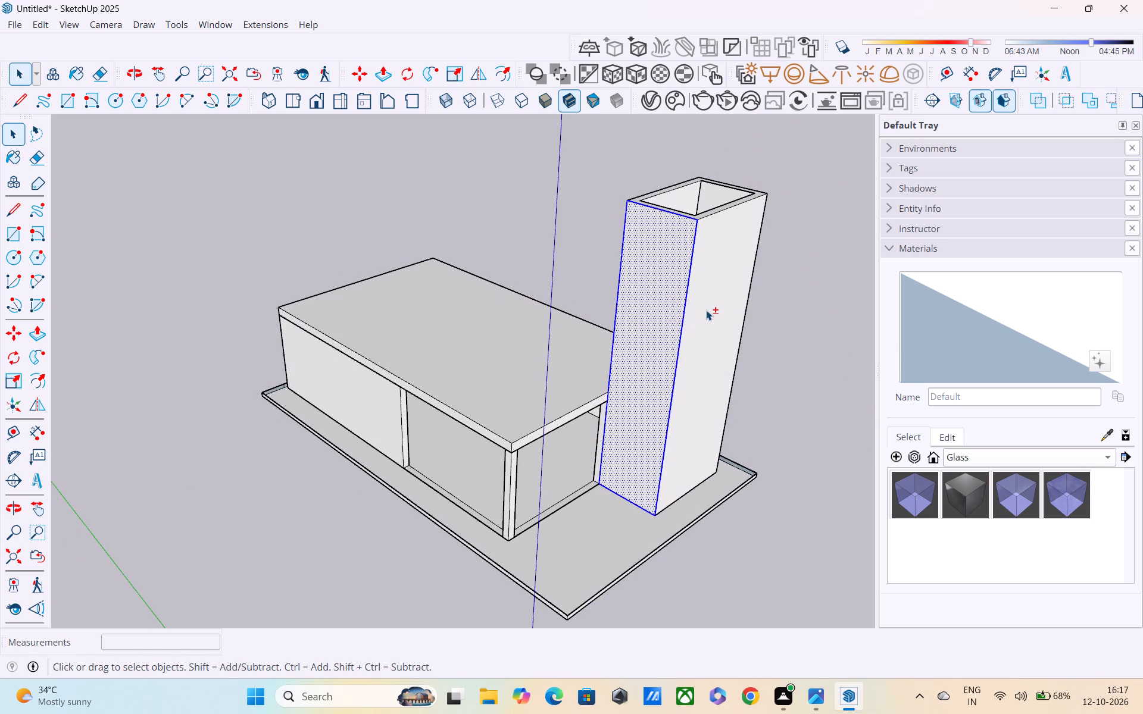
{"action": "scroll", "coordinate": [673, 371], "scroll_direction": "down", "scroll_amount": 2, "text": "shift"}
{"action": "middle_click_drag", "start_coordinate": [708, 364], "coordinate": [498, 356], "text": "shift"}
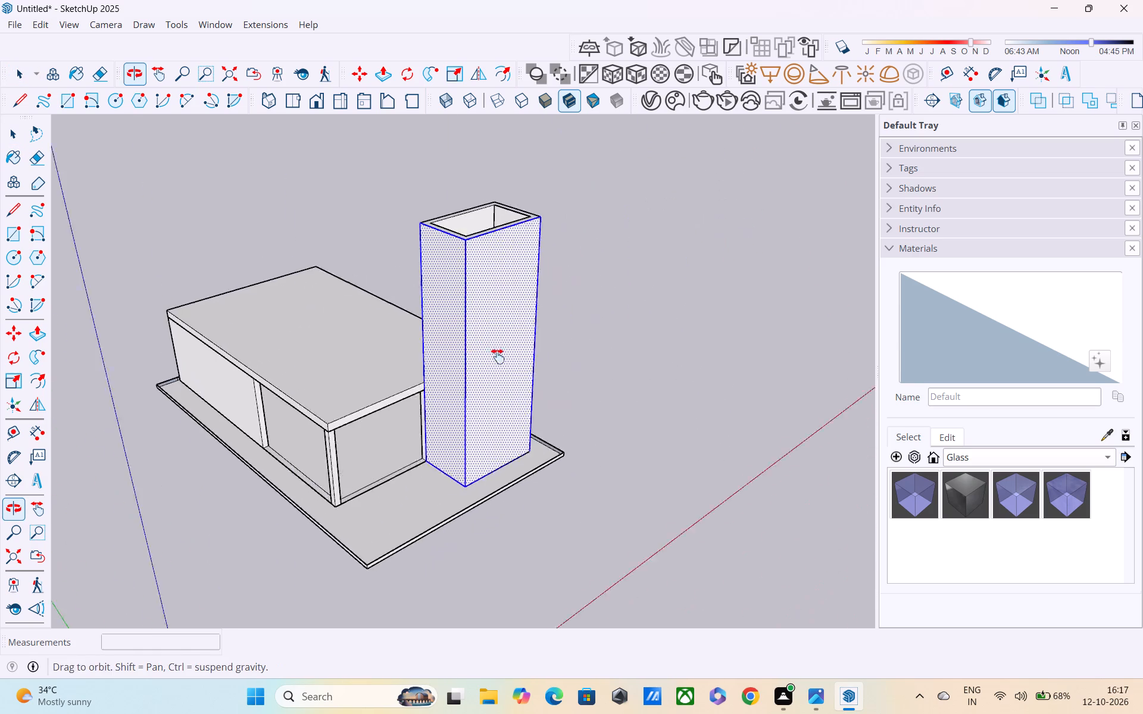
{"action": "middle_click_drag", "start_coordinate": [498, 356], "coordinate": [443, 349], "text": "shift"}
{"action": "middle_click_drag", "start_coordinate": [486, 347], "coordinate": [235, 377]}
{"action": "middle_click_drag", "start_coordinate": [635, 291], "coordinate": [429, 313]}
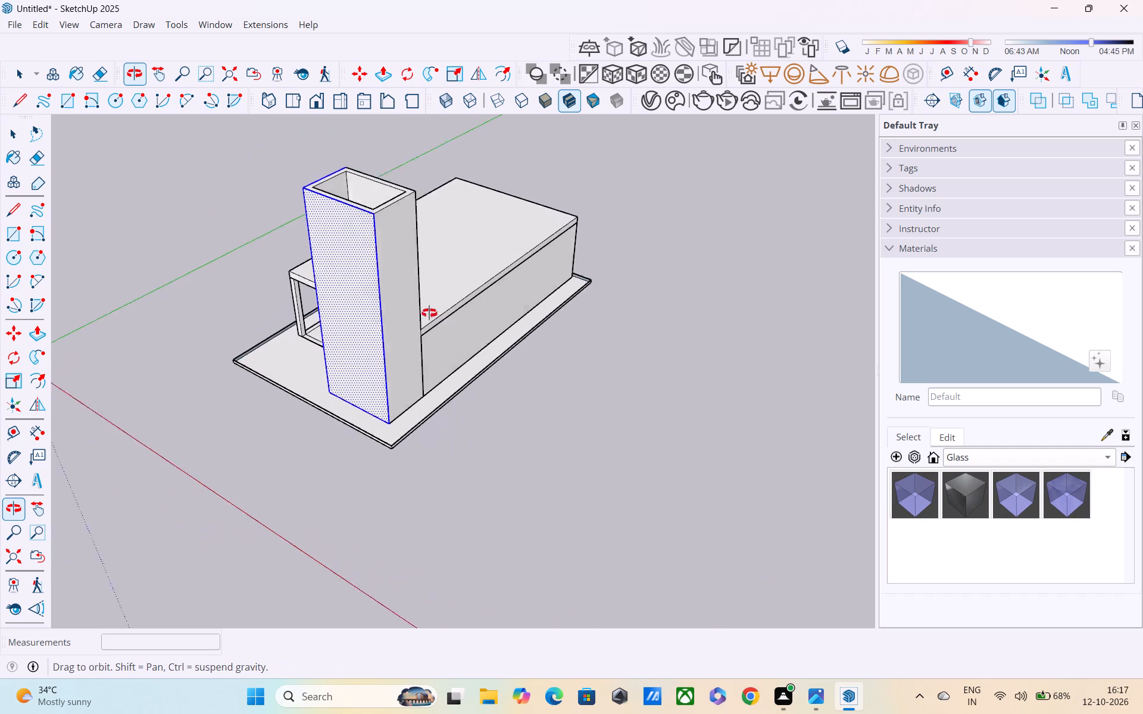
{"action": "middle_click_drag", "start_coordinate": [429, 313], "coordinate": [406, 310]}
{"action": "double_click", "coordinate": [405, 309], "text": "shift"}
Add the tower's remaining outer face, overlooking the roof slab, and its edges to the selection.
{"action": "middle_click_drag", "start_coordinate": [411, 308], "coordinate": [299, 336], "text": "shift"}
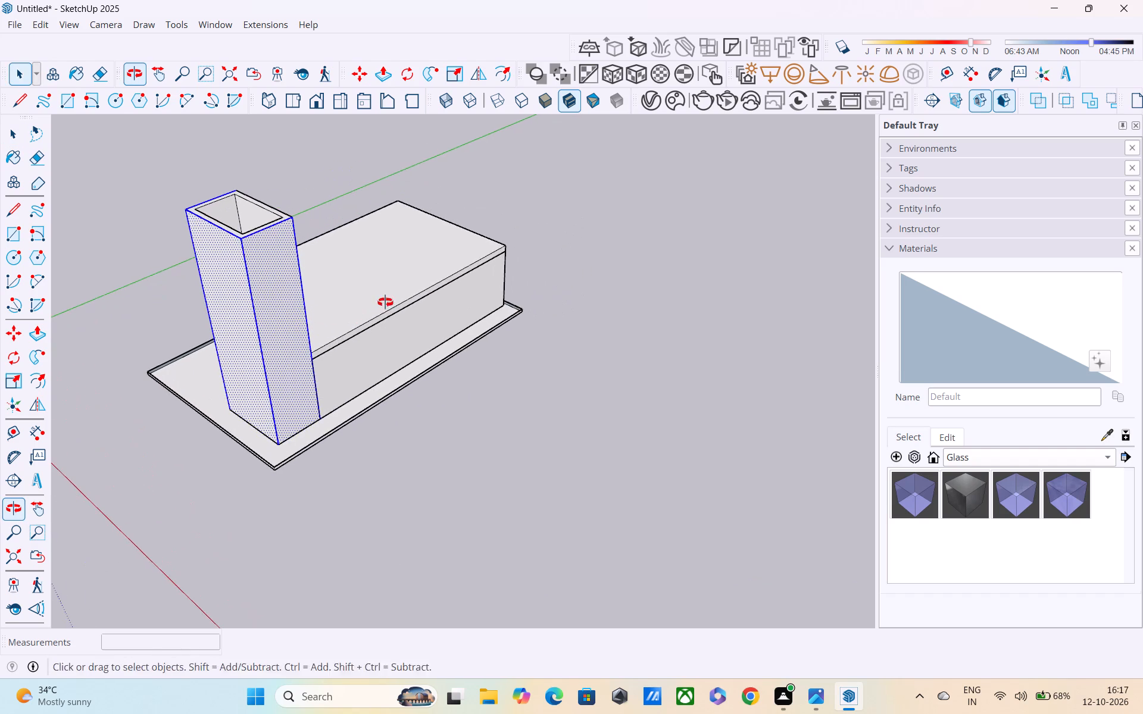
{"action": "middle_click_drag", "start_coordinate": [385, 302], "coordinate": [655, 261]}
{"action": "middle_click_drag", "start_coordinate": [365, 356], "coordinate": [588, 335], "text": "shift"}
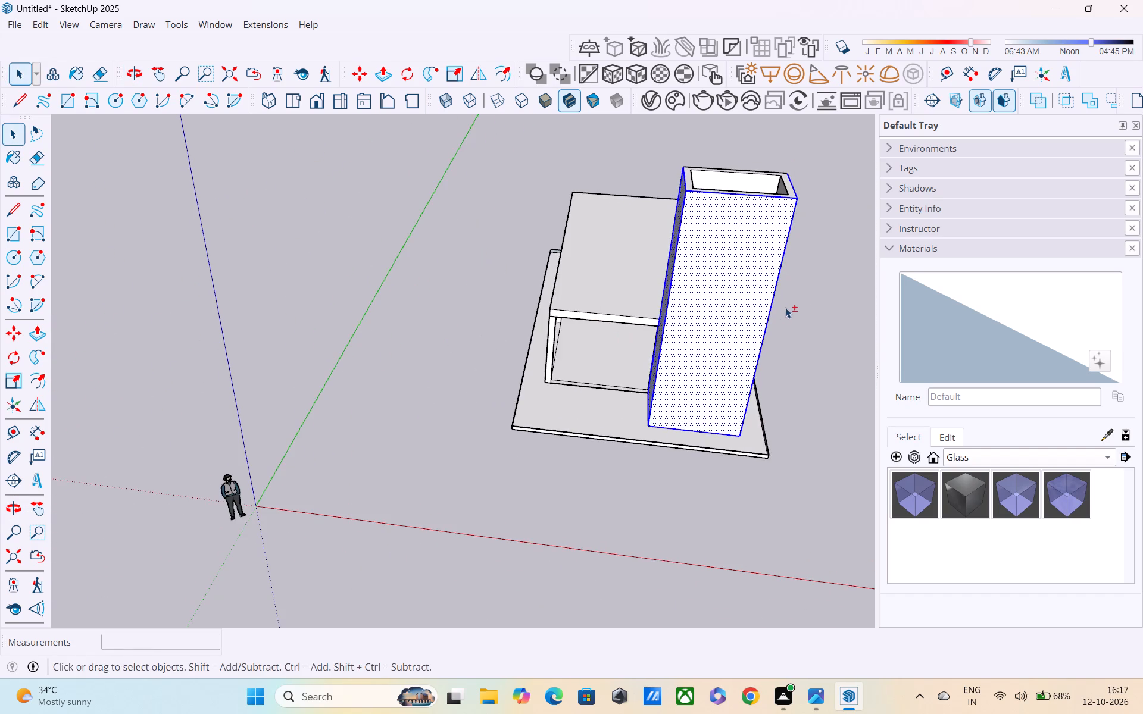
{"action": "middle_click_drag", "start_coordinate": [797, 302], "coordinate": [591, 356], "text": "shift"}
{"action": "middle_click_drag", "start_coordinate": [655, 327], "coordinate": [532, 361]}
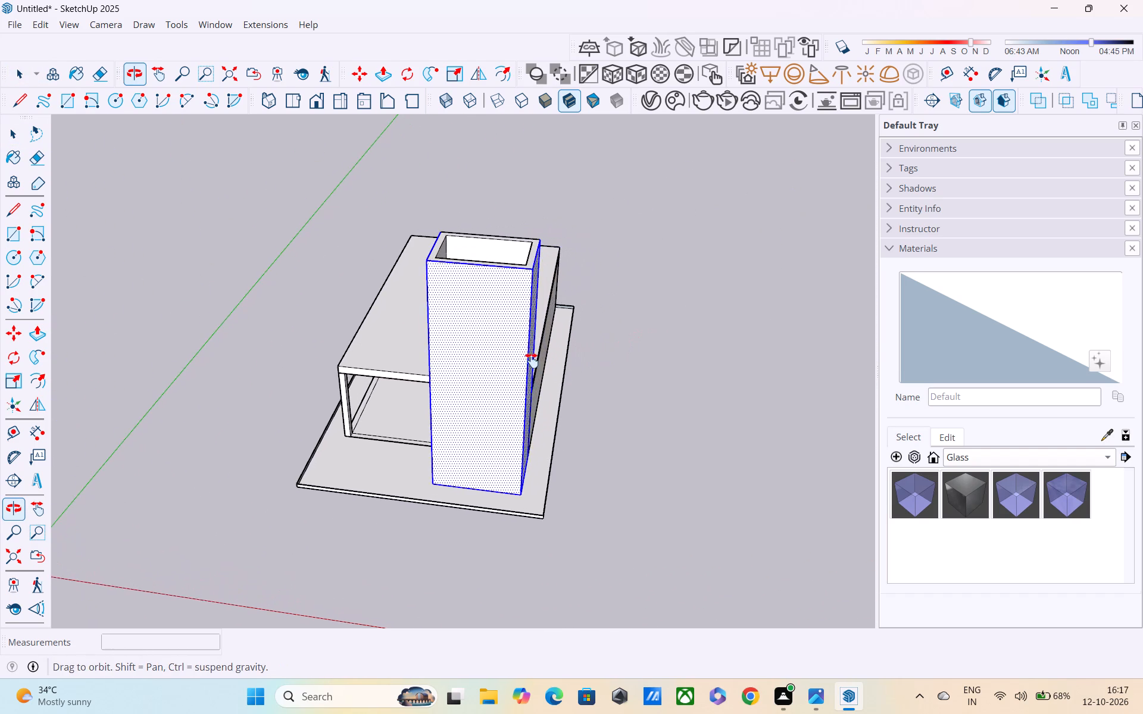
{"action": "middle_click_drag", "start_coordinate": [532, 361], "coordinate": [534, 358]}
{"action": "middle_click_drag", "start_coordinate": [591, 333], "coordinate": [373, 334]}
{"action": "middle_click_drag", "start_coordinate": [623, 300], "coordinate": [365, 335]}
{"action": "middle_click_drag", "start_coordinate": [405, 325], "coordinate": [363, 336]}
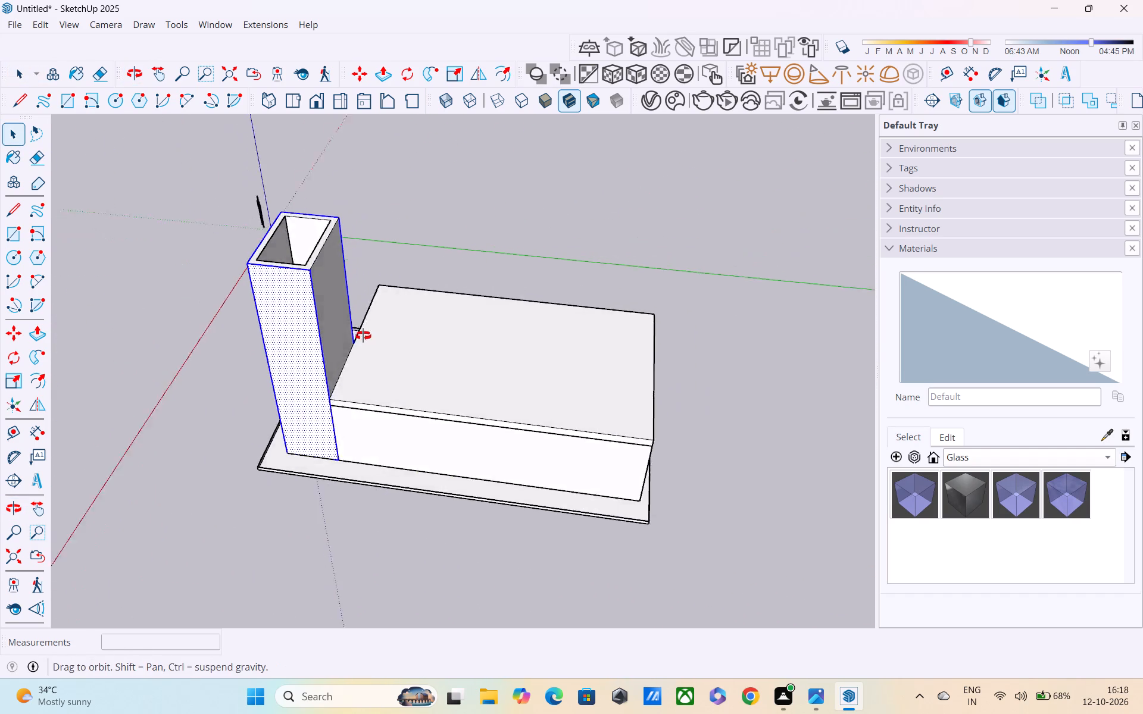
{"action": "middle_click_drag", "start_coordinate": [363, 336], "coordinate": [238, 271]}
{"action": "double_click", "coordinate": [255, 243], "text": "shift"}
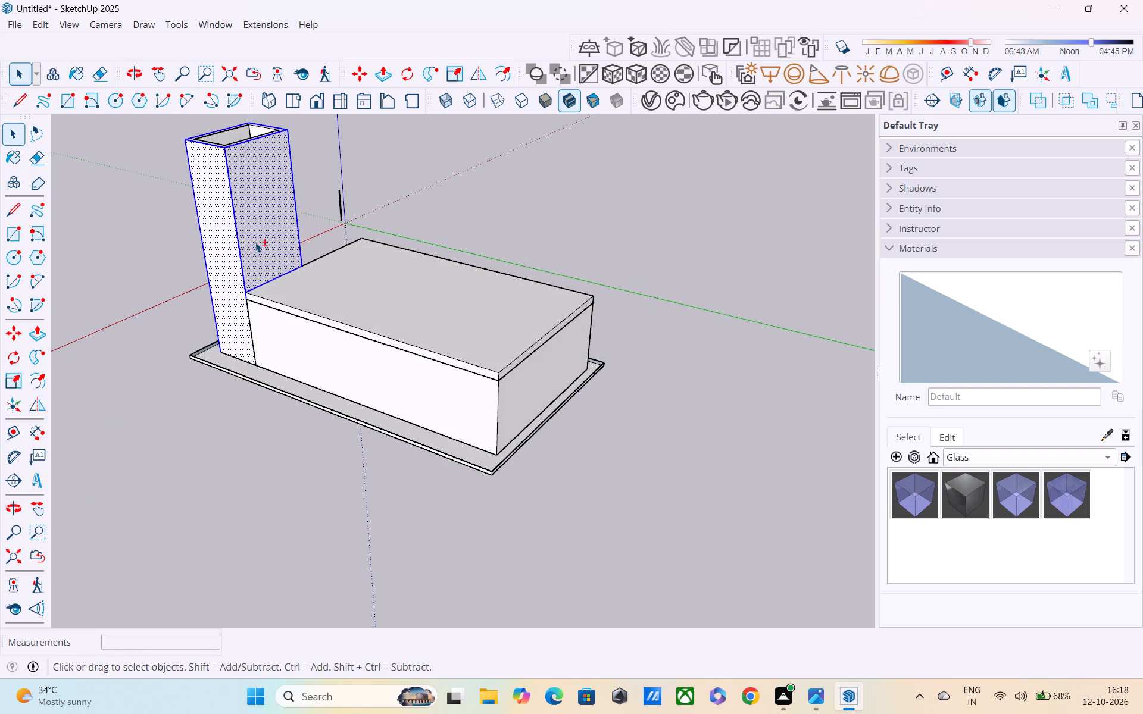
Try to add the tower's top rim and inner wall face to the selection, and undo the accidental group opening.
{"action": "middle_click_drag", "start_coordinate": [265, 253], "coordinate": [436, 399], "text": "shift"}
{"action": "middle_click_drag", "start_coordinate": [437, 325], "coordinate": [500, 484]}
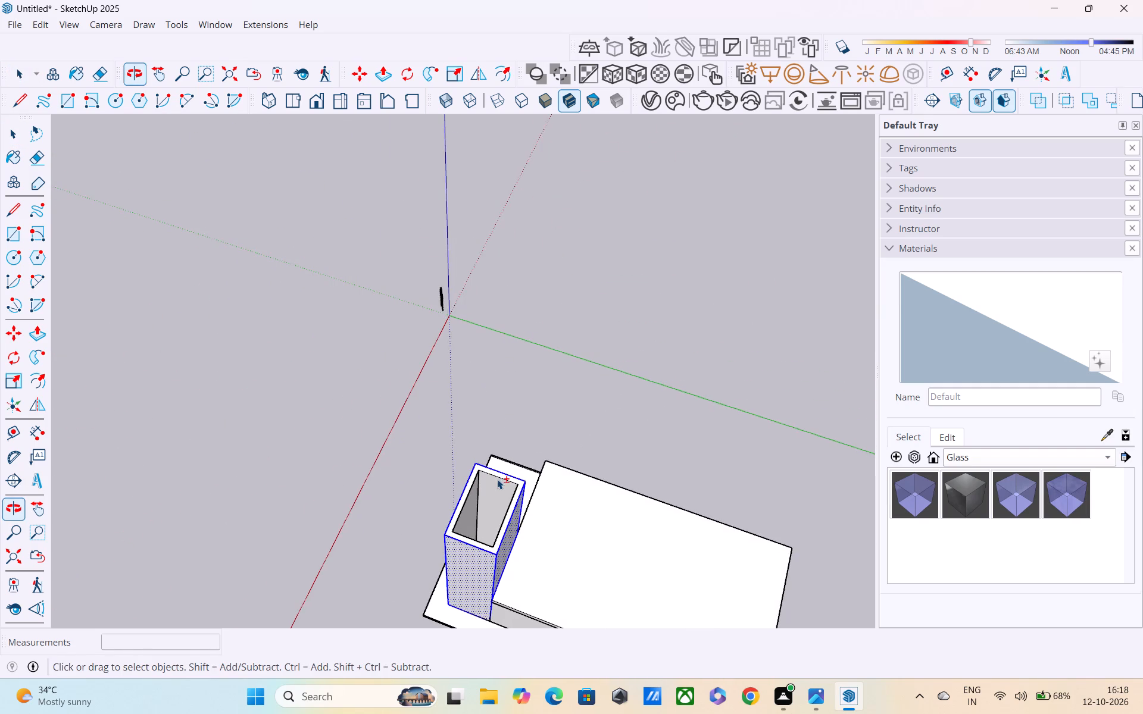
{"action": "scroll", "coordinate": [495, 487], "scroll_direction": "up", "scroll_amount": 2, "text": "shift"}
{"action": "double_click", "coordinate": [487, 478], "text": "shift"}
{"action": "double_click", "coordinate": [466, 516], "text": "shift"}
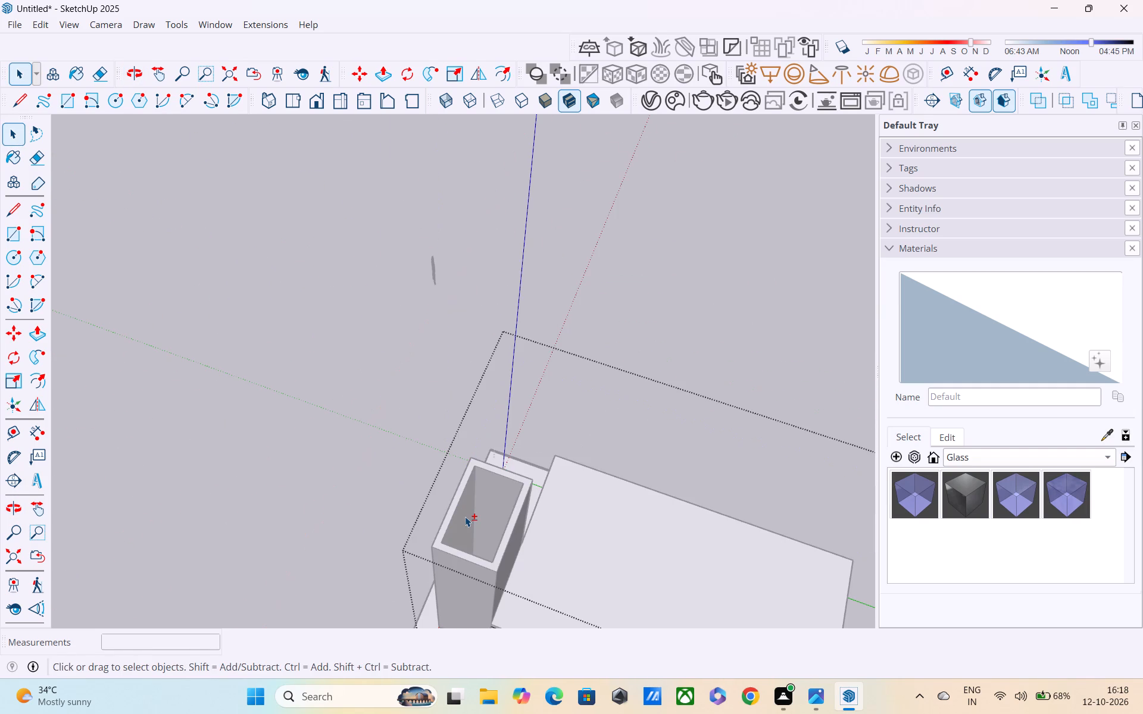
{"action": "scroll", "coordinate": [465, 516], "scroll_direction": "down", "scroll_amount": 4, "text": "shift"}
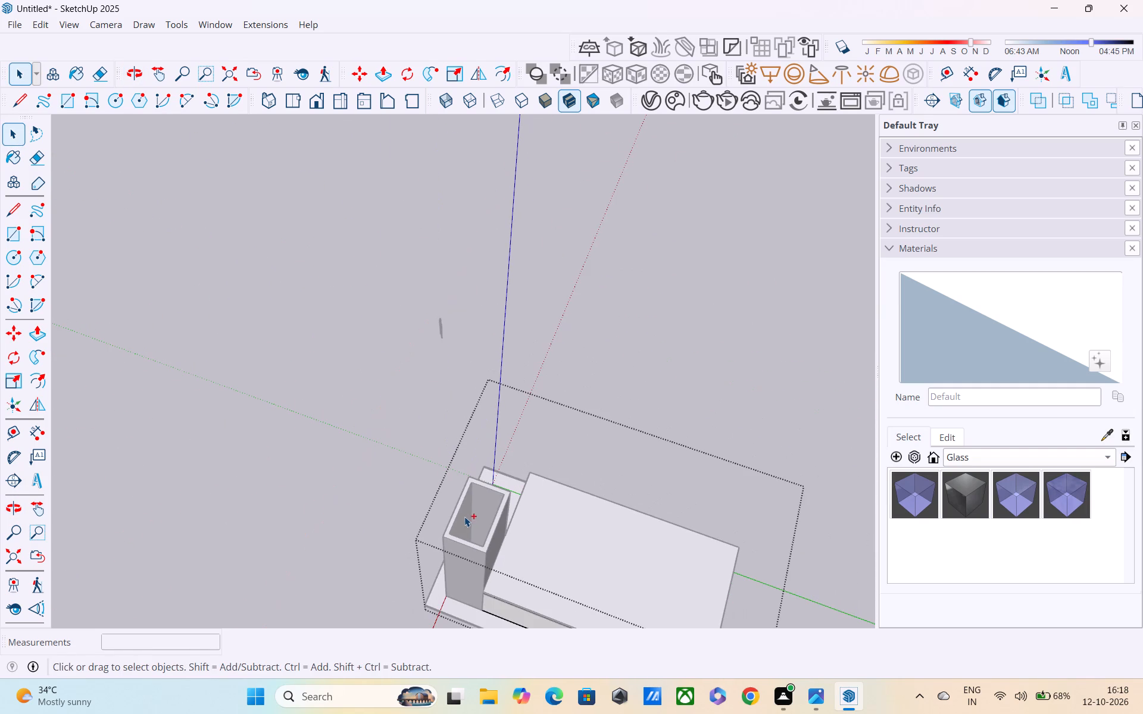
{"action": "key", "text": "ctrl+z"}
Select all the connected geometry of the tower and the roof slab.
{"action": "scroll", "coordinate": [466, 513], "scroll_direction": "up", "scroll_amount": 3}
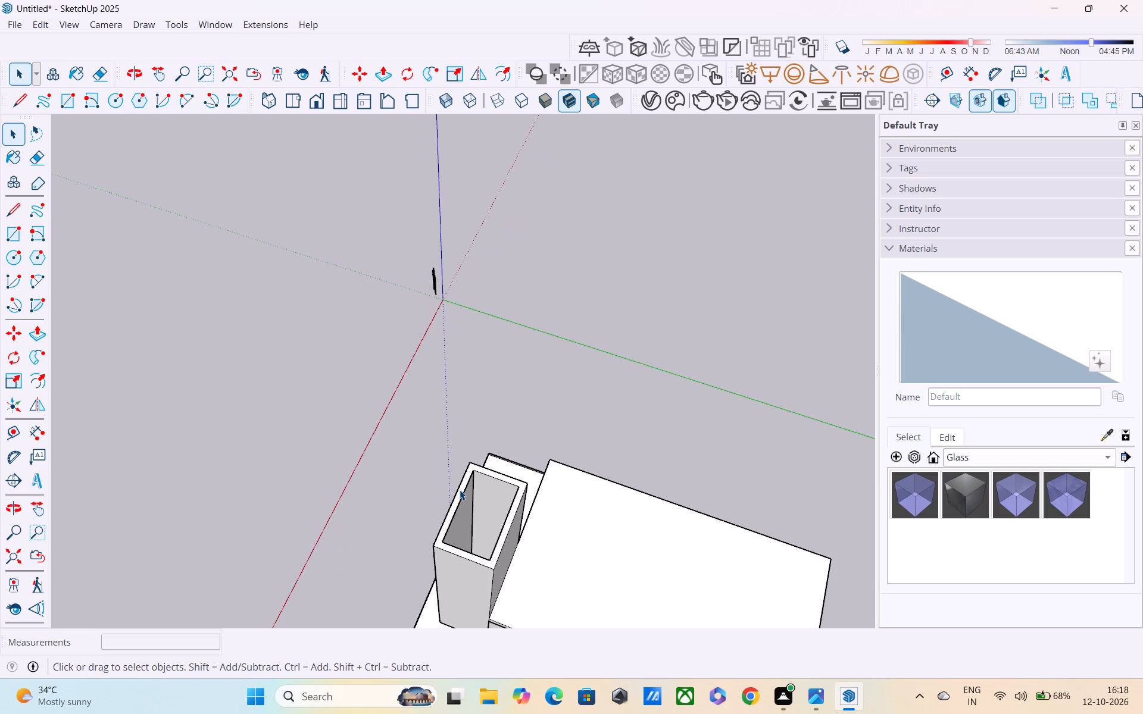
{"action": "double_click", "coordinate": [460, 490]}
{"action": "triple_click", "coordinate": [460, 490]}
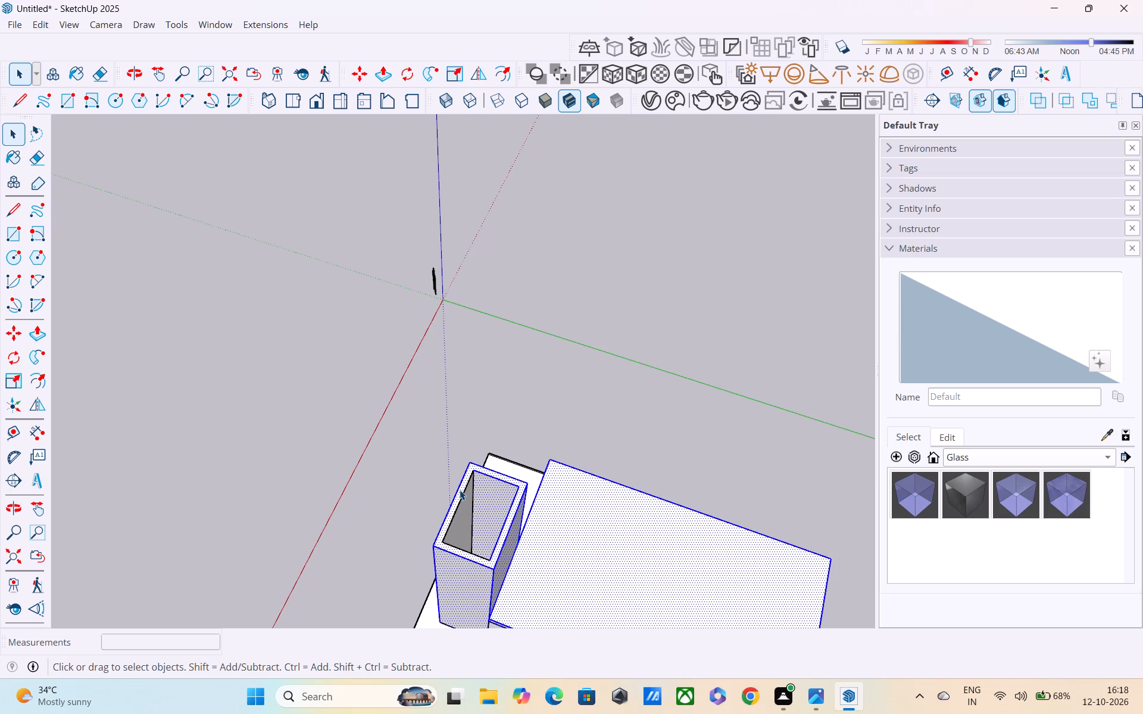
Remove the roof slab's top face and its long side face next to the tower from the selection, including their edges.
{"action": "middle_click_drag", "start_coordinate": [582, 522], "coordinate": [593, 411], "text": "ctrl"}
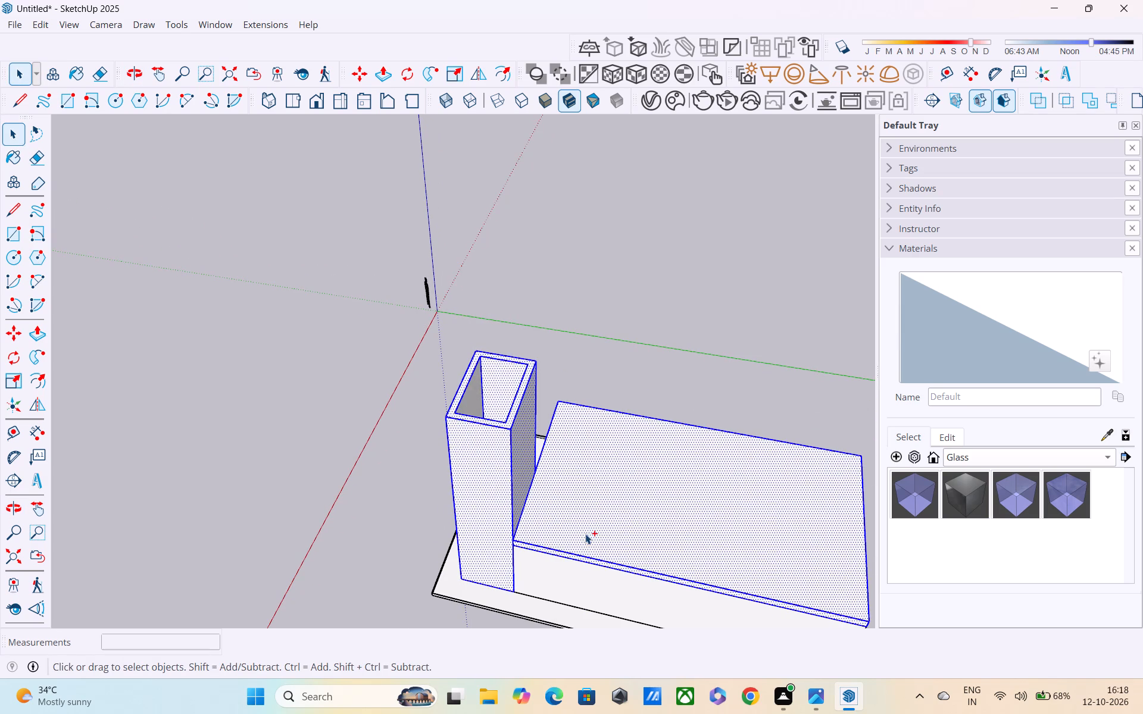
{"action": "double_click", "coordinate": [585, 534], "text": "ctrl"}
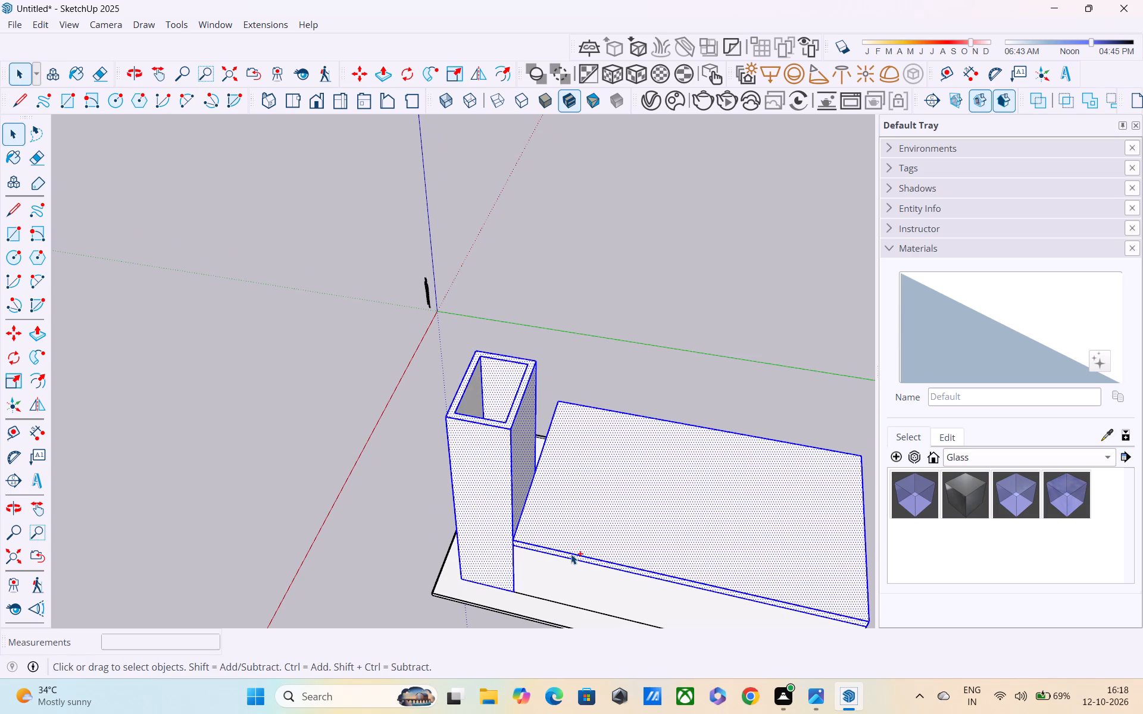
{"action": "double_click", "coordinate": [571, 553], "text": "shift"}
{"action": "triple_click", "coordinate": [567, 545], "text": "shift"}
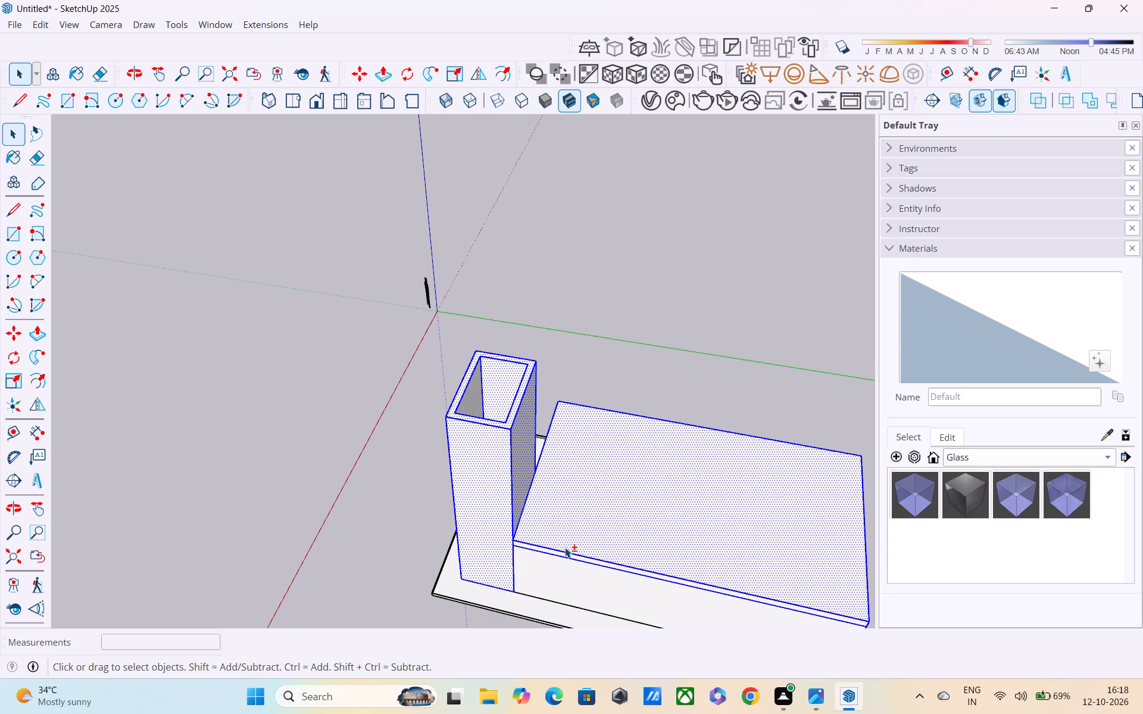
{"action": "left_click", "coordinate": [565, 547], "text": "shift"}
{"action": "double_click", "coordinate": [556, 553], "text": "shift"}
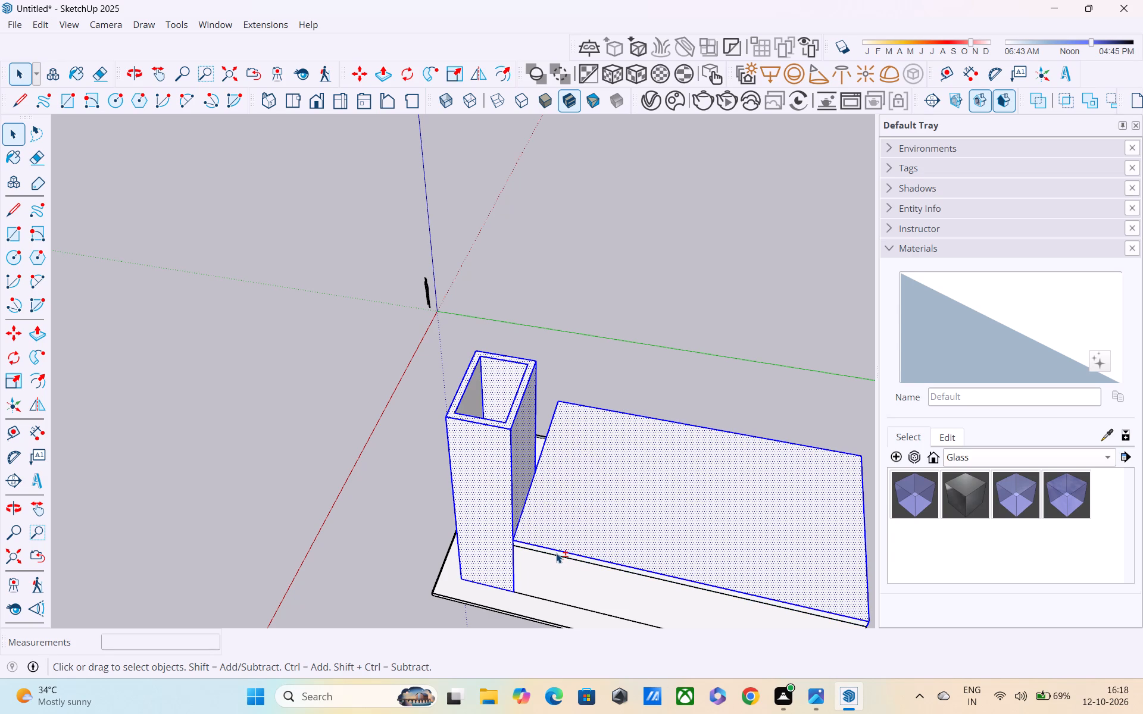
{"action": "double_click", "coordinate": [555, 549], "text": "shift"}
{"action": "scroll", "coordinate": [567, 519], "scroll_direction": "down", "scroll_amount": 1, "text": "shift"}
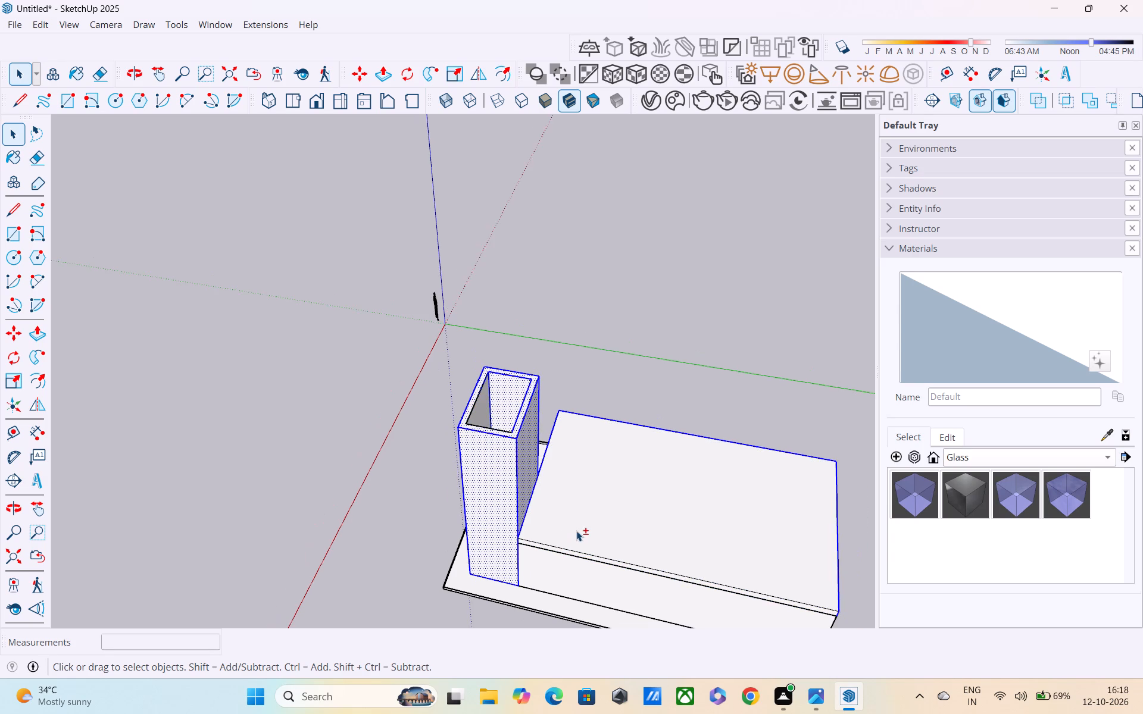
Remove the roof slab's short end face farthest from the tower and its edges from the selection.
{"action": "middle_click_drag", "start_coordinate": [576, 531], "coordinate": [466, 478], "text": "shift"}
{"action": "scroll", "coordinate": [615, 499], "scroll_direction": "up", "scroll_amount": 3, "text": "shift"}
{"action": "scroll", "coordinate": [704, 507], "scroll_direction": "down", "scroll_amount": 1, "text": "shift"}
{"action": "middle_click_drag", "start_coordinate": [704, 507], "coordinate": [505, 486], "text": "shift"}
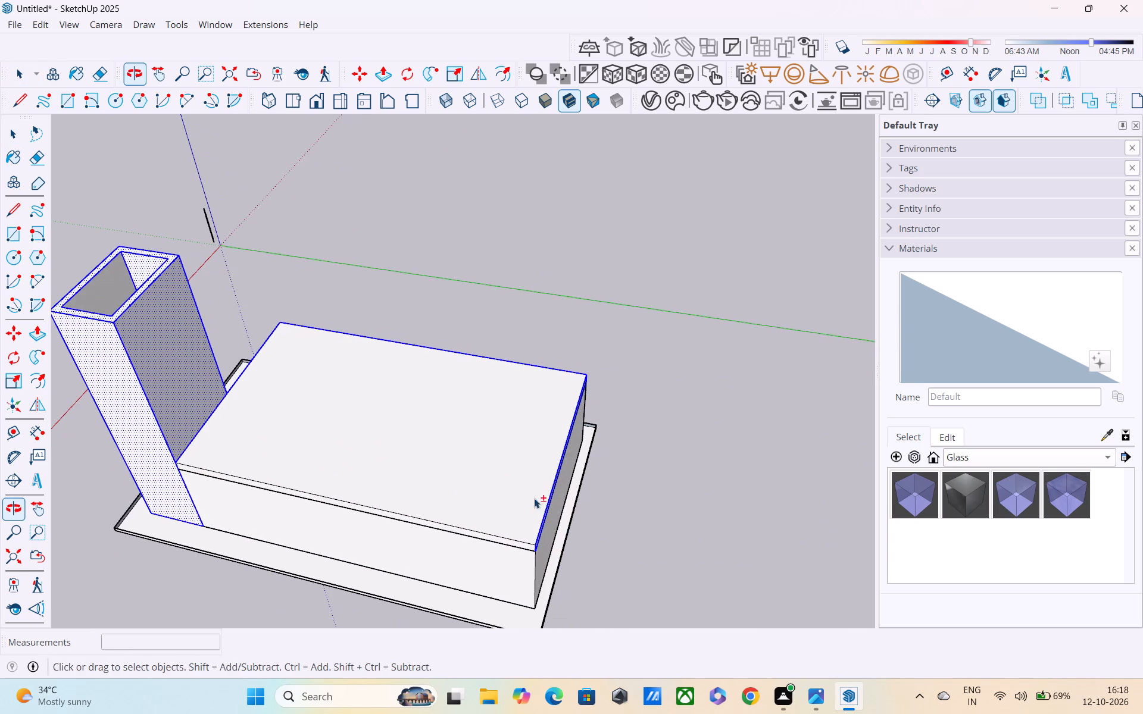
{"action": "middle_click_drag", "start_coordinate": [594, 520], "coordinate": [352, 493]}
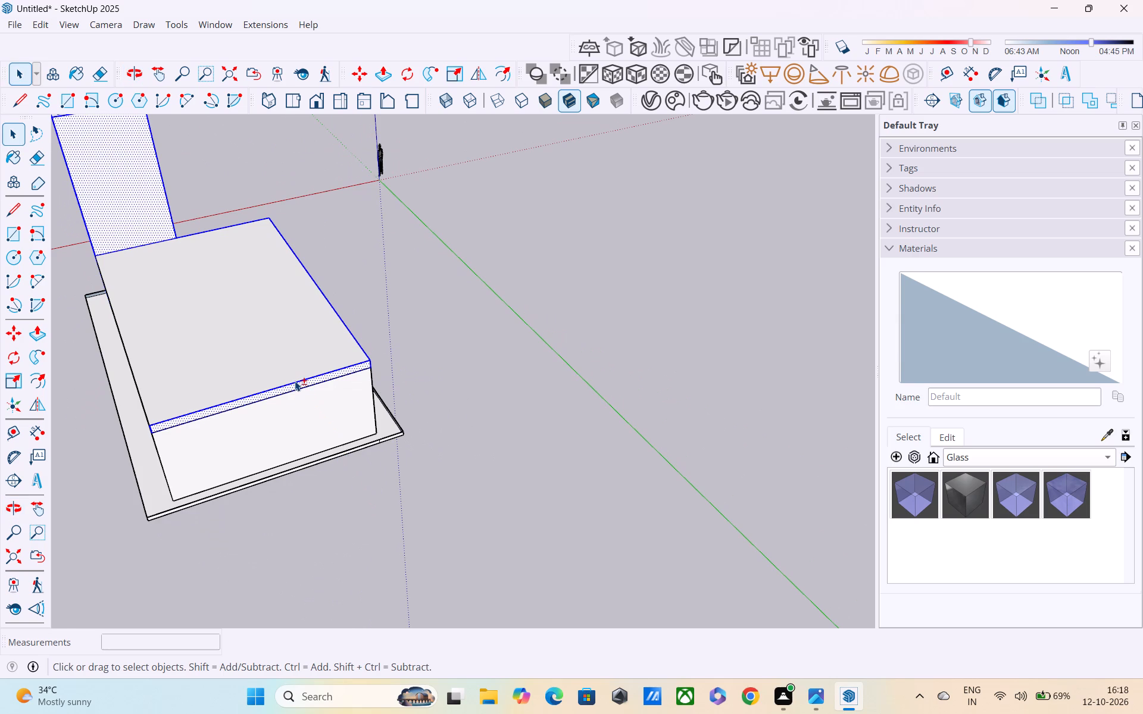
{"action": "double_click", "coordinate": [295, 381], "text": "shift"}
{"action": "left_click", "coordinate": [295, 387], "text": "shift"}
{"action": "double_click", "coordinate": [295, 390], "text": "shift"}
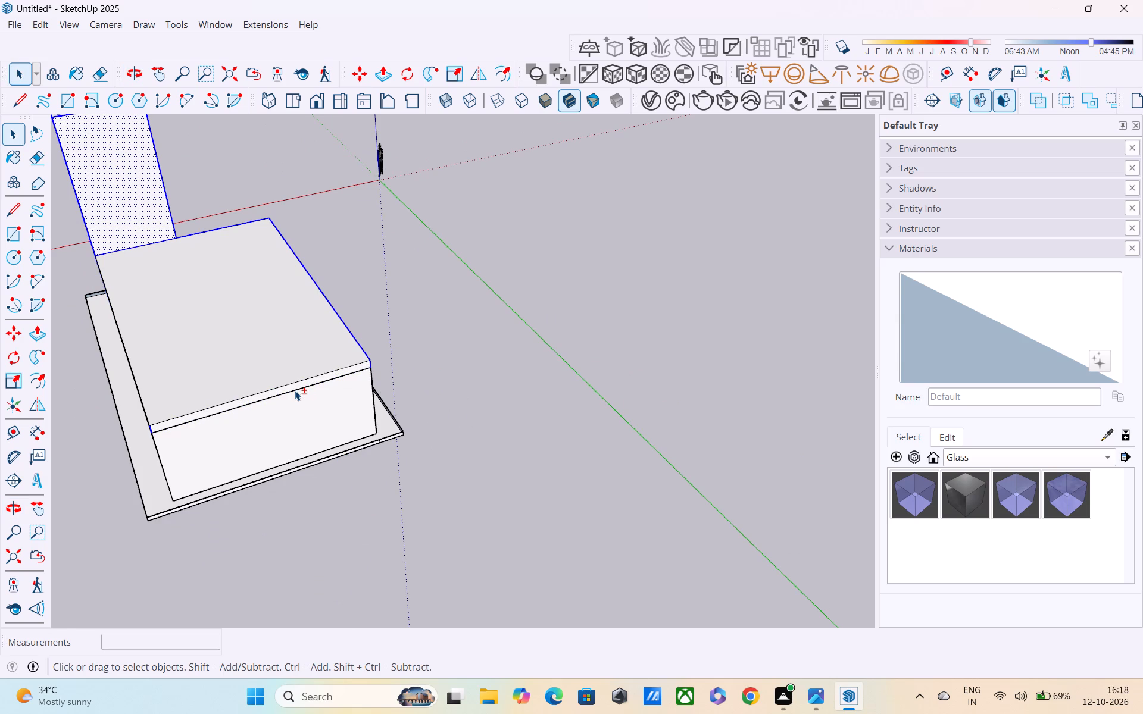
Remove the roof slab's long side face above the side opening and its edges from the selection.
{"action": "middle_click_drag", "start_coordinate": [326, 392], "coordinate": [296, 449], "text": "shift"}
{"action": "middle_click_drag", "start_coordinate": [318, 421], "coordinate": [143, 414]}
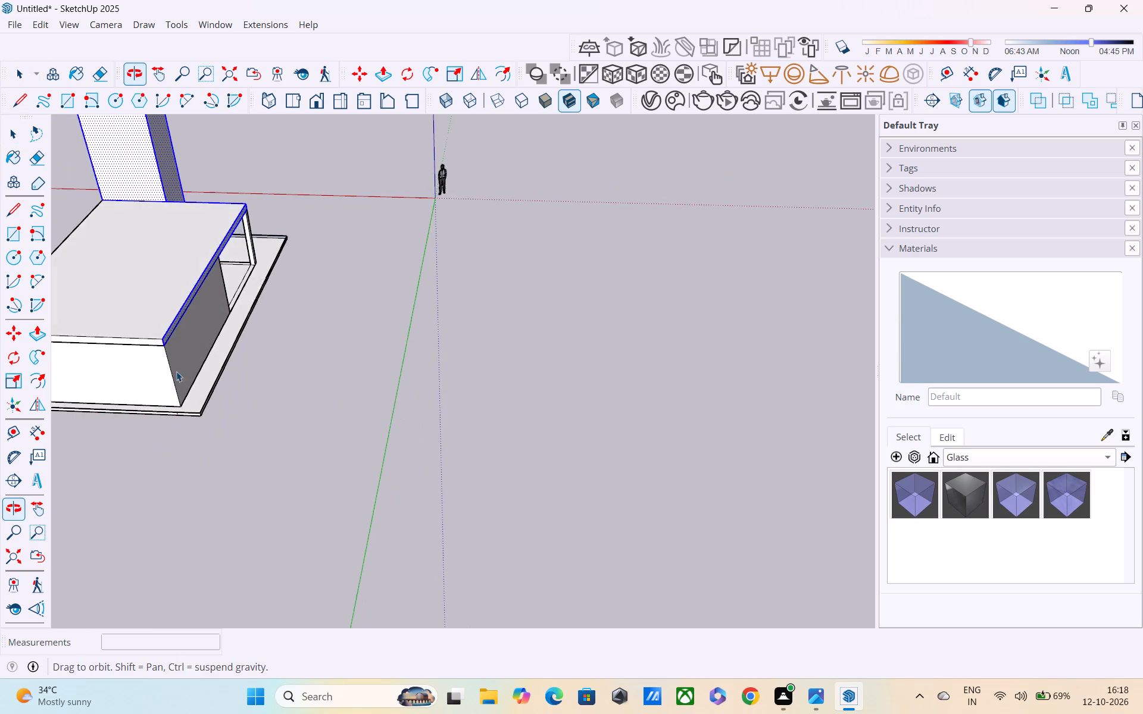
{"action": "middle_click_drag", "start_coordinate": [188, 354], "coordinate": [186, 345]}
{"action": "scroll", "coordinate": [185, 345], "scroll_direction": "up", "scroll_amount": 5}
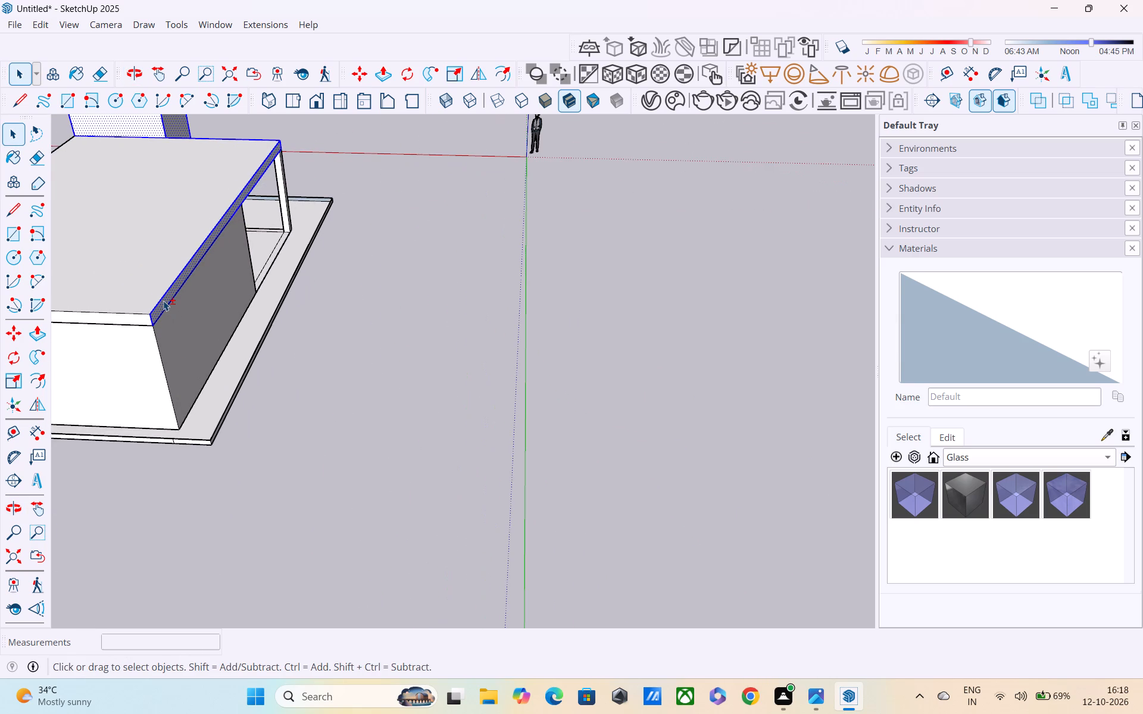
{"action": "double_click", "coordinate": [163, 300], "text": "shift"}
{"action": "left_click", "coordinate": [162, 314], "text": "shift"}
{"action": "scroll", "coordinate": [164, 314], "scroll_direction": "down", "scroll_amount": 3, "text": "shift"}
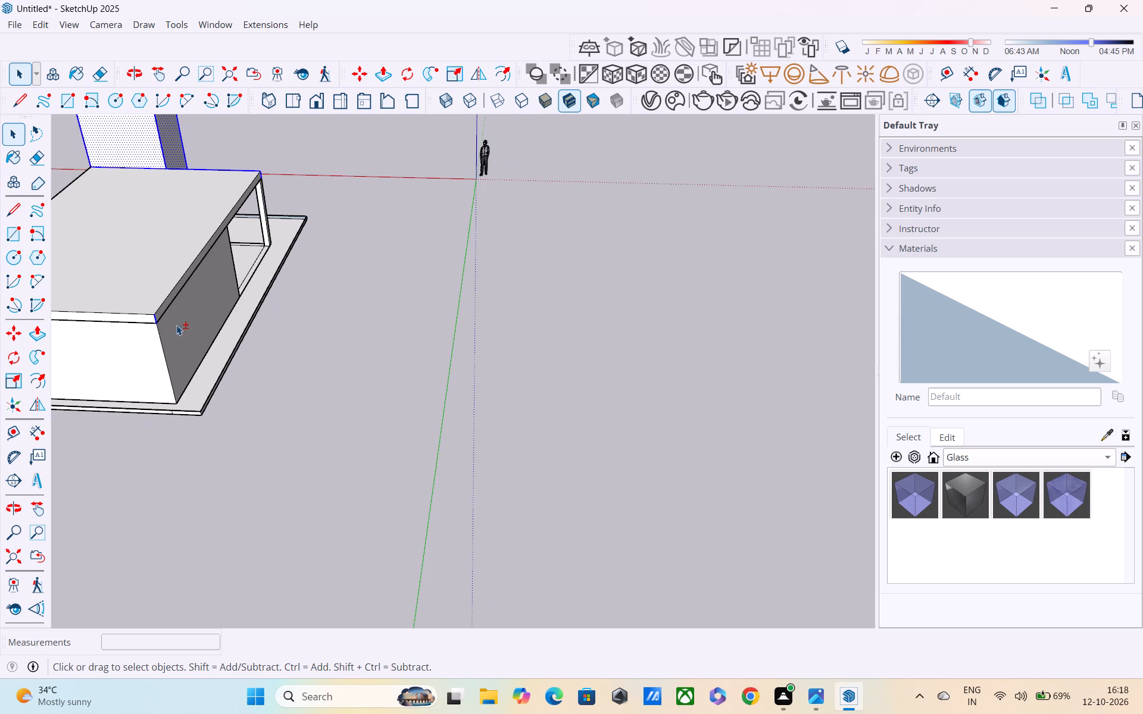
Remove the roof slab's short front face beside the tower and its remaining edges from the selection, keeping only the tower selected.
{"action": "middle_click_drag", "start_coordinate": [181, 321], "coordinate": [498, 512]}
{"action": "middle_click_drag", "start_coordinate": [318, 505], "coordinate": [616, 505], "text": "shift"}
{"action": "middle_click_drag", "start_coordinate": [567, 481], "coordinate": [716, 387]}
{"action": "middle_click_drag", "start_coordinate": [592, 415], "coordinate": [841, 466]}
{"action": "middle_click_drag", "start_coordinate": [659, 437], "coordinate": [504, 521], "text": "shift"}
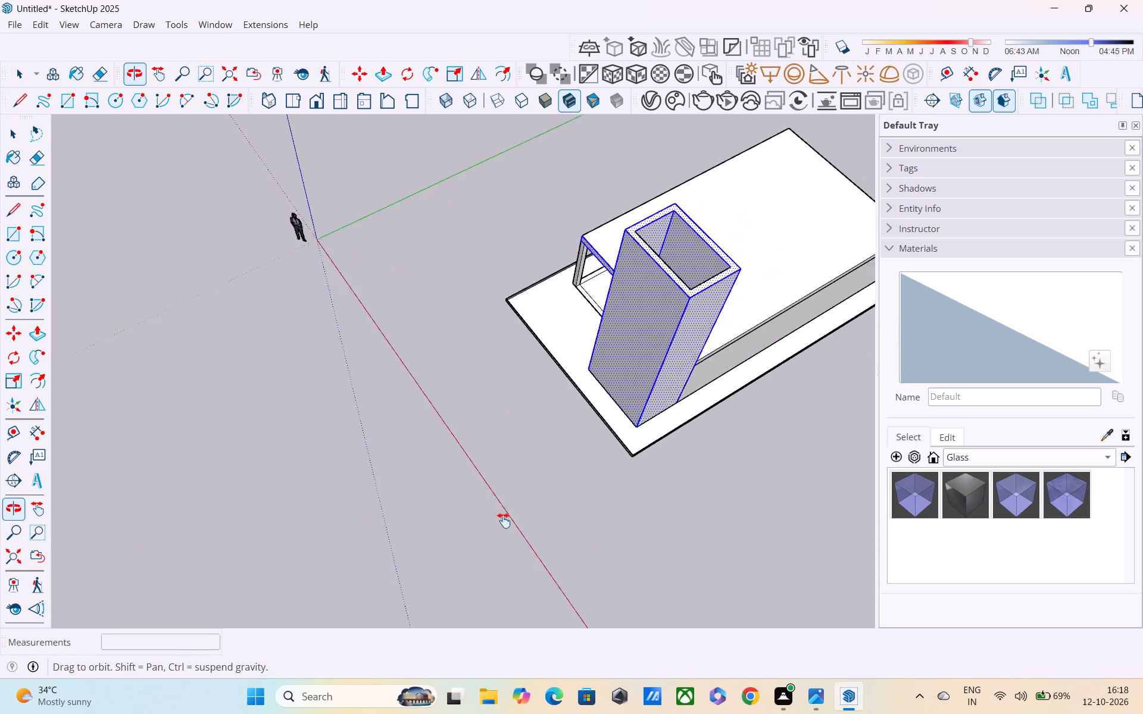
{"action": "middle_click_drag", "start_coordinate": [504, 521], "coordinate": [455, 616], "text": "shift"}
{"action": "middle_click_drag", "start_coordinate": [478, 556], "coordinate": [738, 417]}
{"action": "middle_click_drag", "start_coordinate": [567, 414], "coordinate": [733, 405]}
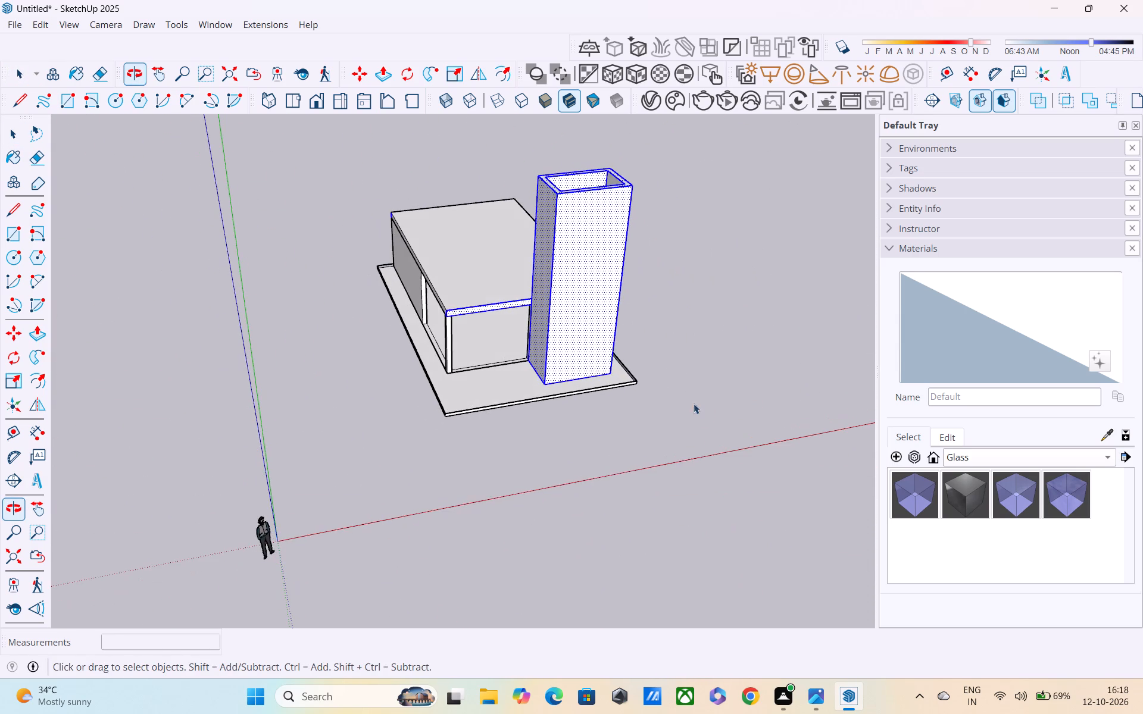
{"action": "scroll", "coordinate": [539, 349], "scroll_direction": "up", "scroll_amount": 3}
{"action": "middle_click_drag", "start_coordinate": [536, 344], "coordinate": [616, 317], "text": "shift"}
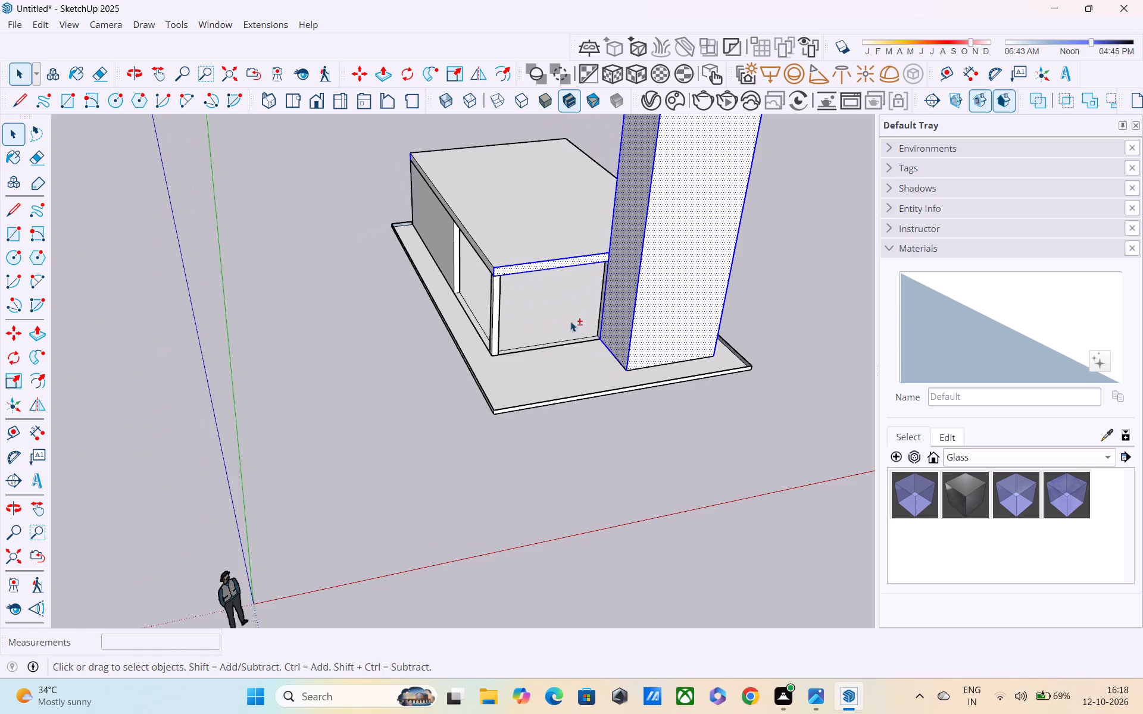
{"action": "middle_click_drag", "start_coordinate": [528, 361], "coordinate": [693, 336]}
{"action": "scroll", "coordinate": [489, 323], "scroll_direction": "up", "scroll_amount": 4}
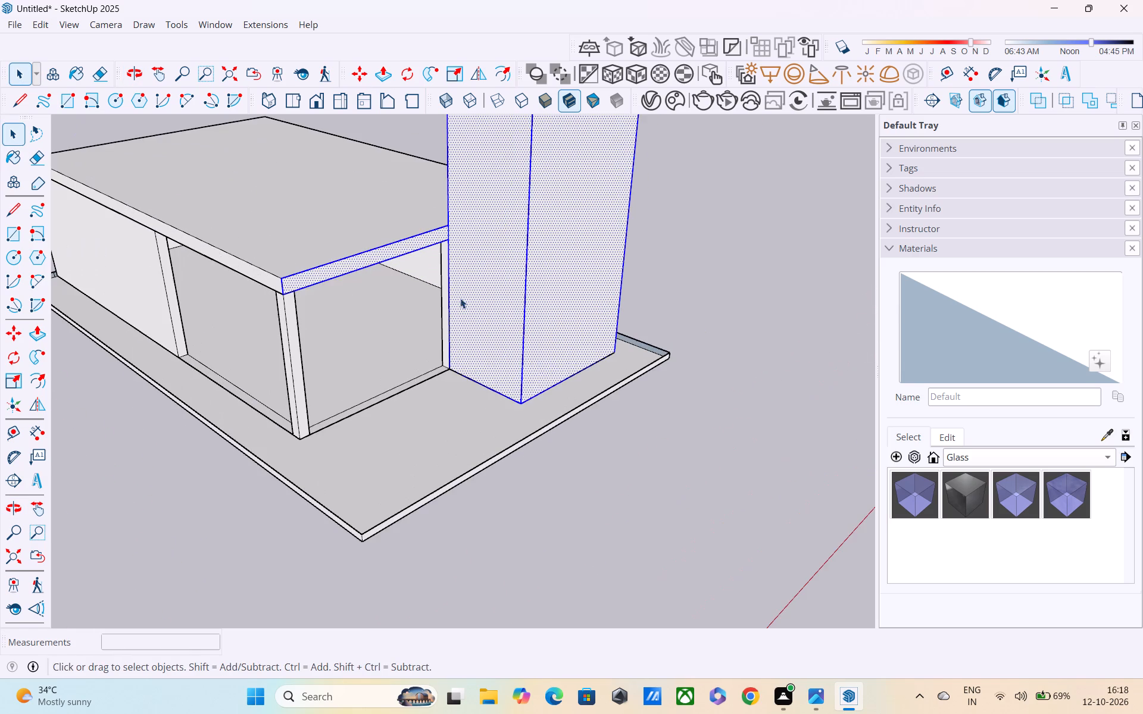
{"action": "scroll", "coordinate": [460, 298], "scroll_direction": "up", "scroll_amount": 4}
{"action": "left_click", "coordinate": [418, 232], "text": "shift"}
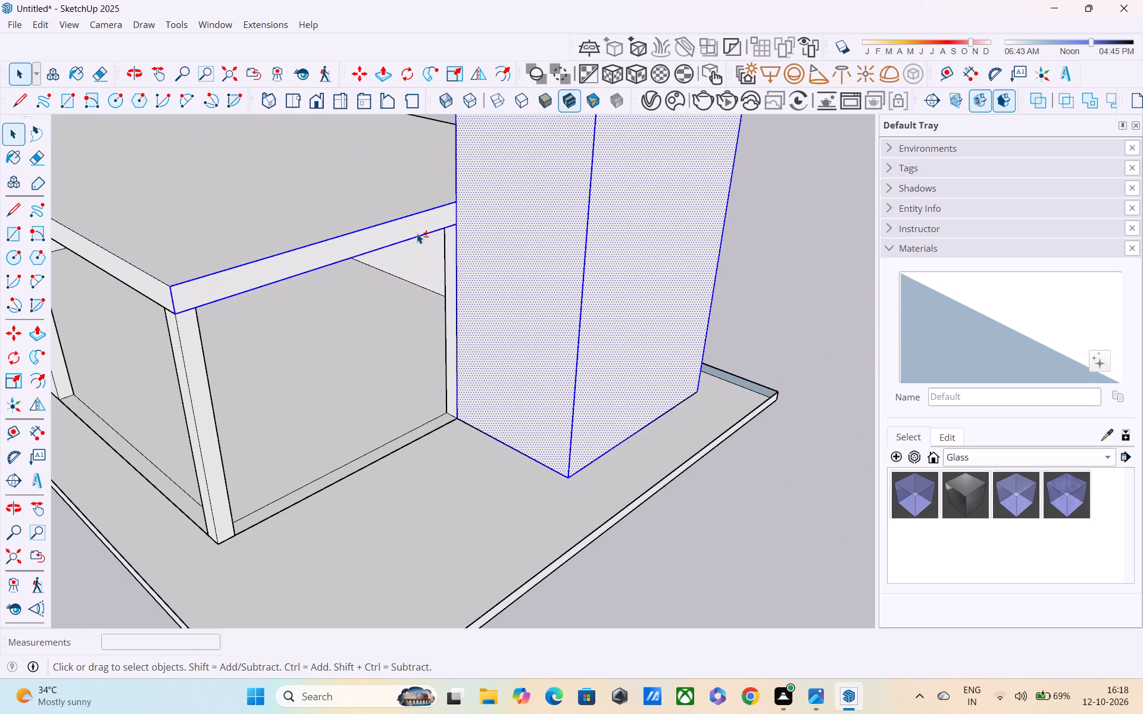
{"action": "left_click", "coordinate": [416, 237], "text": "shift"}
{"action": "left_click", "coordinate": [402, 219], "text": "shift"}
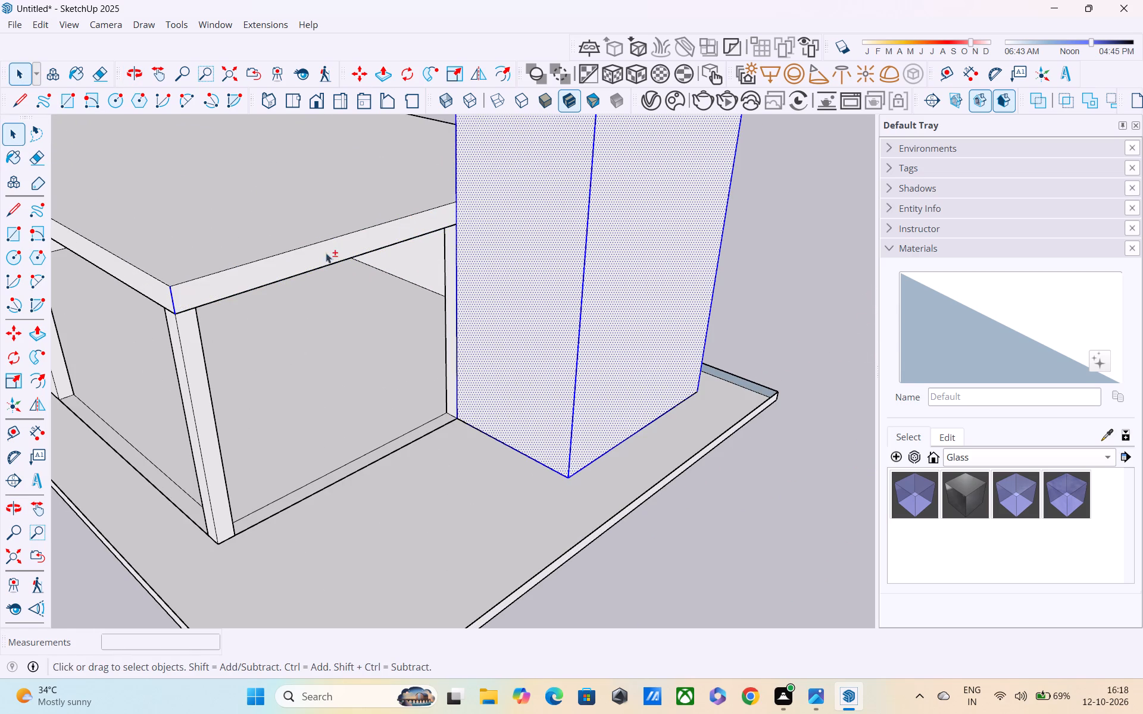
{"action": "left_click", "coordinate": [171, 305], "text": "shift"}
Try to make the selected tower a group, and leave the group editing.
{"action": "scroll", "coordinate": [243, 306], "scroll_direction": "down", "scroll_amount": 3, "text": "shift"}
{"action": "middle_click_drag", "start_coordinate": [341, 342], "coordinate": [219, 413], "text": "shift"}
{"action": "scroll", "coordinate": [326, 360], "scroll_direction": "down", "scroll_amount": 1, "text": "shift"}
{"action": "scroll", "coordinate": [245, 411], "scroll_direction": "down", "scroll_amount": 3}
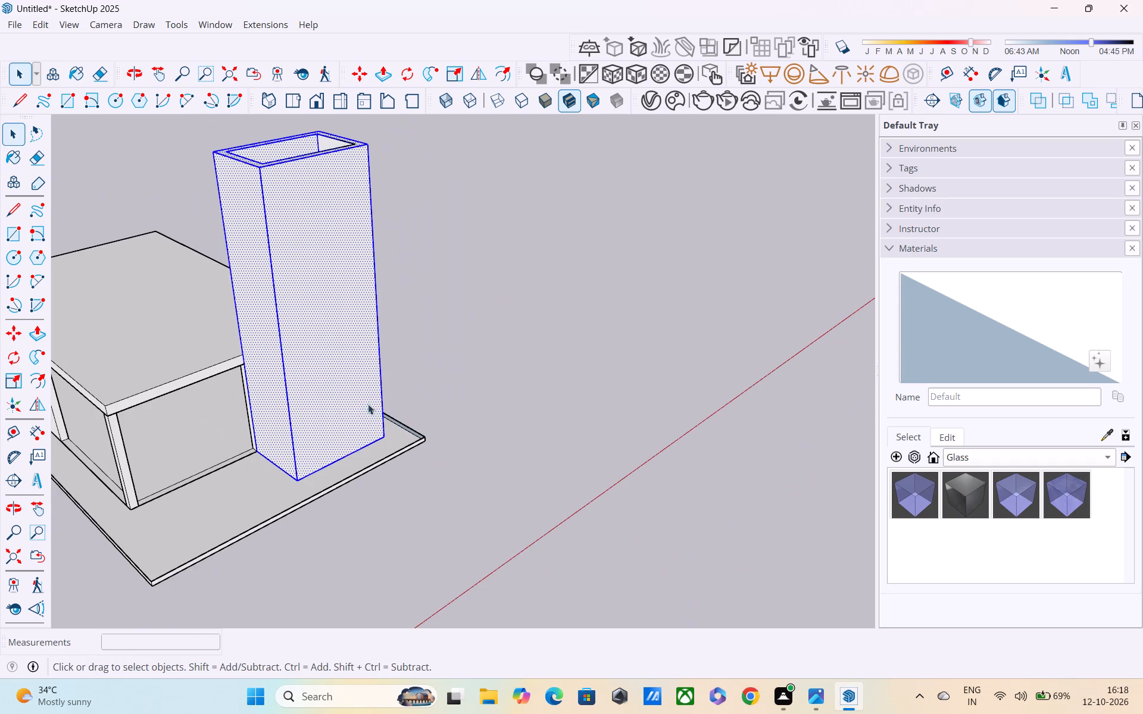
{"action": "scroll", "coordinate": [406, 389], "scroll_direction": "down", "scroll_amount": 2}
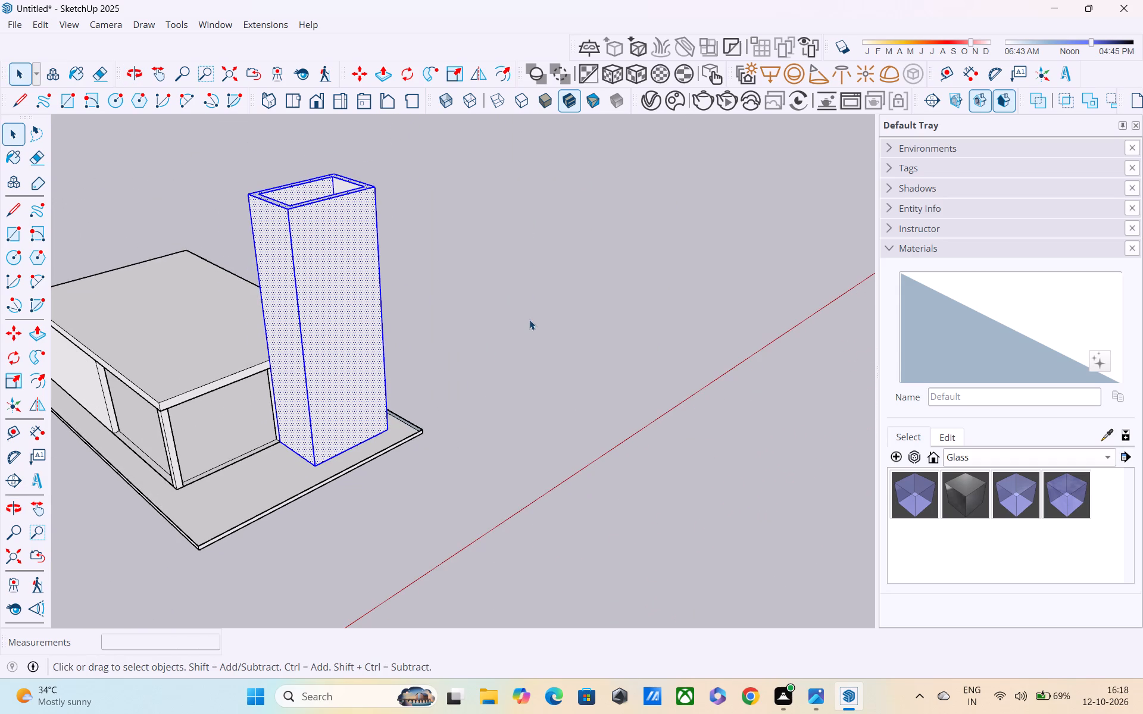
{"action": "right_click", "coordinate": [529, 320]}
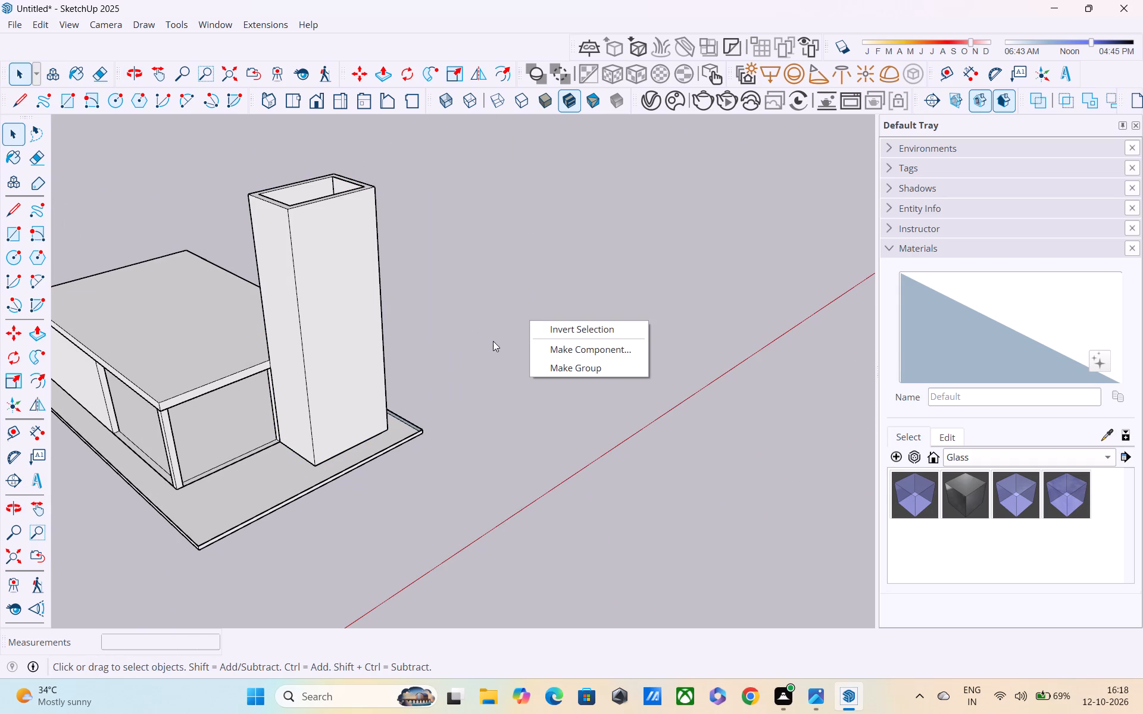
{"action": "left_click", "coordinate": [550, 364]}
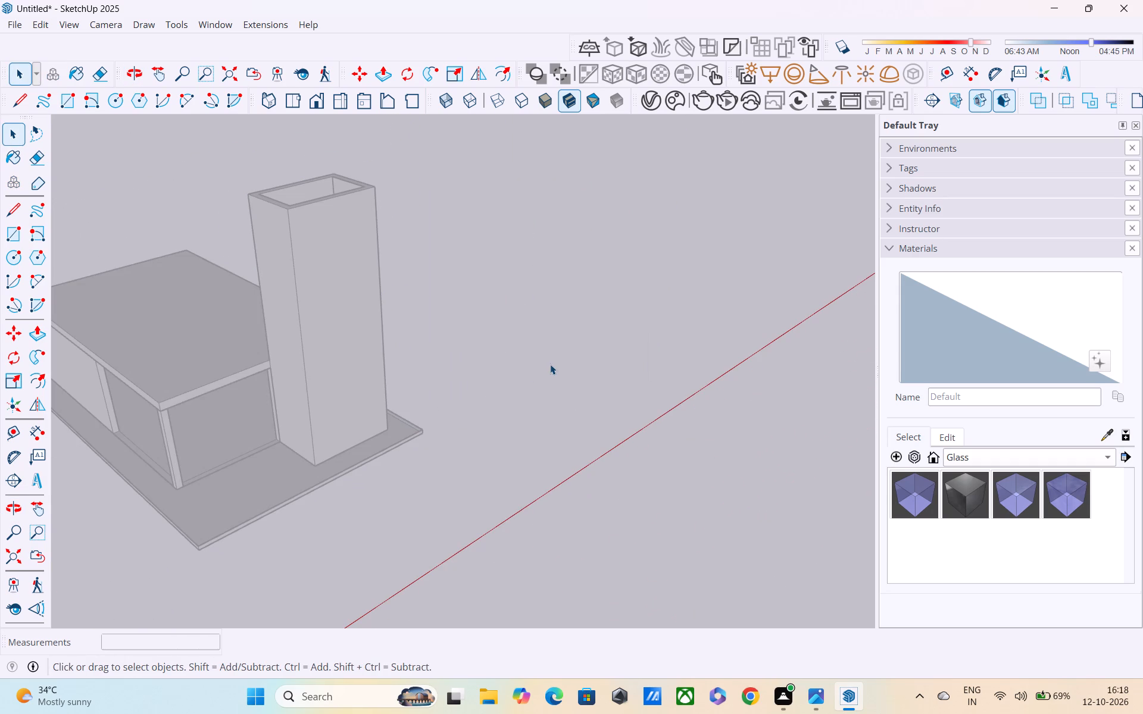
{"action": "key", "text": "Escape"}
Select all the connected geometry of the tower and the roof slab again.
{"action": "left_click", "coordinate": [345, 343]}
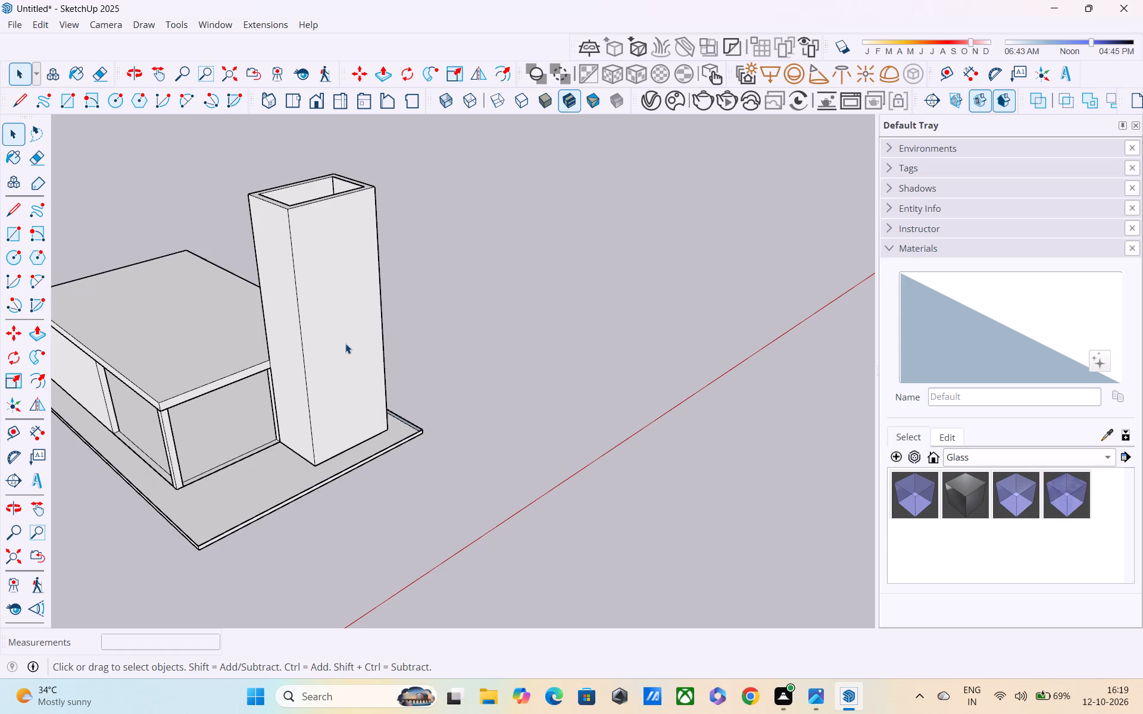
{"action": "triple_click", "coordinate": [350, 353], "text": "shift"}
{"action": "triple_click", "coordinate": [326, 356], "text": "shift"}
Remove the roof slab's top face and the two side faces above the openings from the selection, including their long edges.
{"action": "middle_click_drag", "start_coordinate": [322, 368], "coordinate": [571, 496], "text": "shift"}
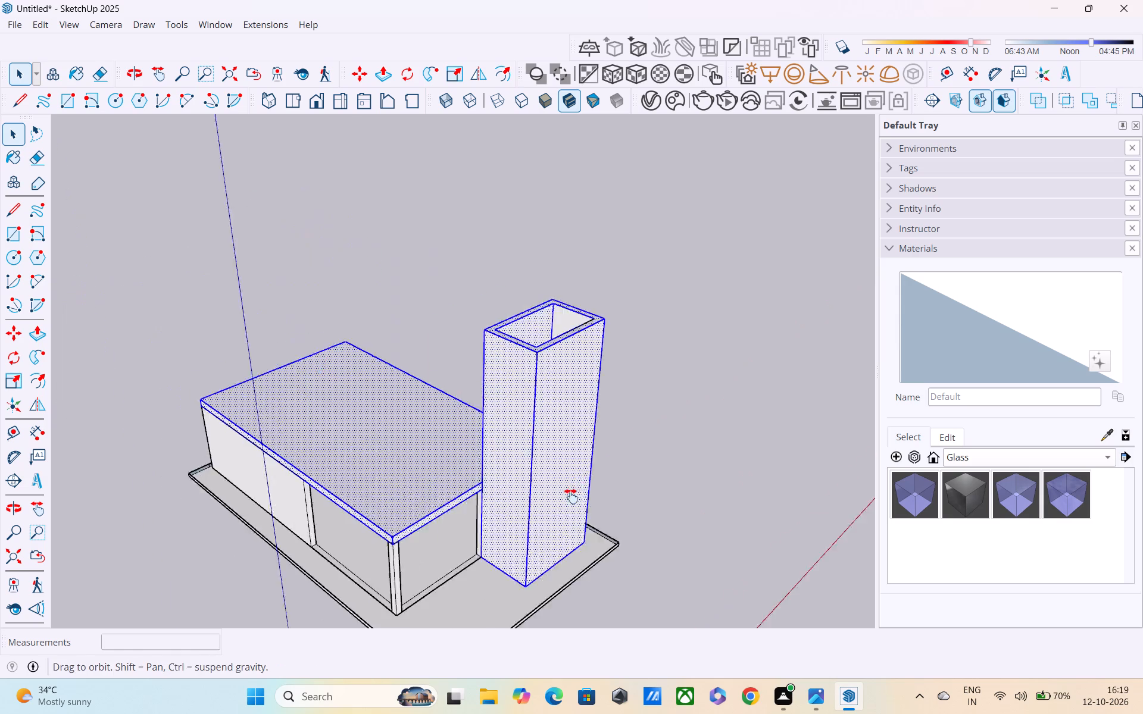
{"action": "middle_click_drag", "start_coordinate": [571, 496], "coordinate": [664, 492], "text": "shift"}
{"action": "double_click", "coordinate": [529, 500], "text": "shift"}
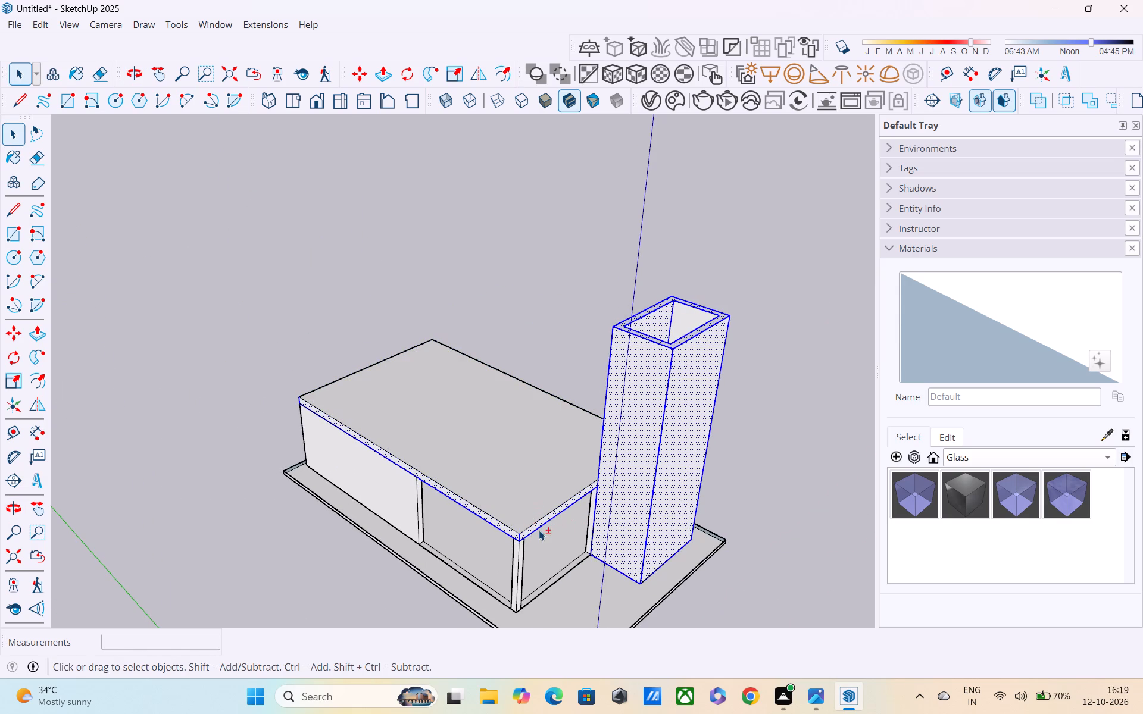
{"action": "double_click", "coordinate": [541, 523], "text": "shift"}
{"action": "double_click", "coordinate": [508, 531], "text": "shift"}
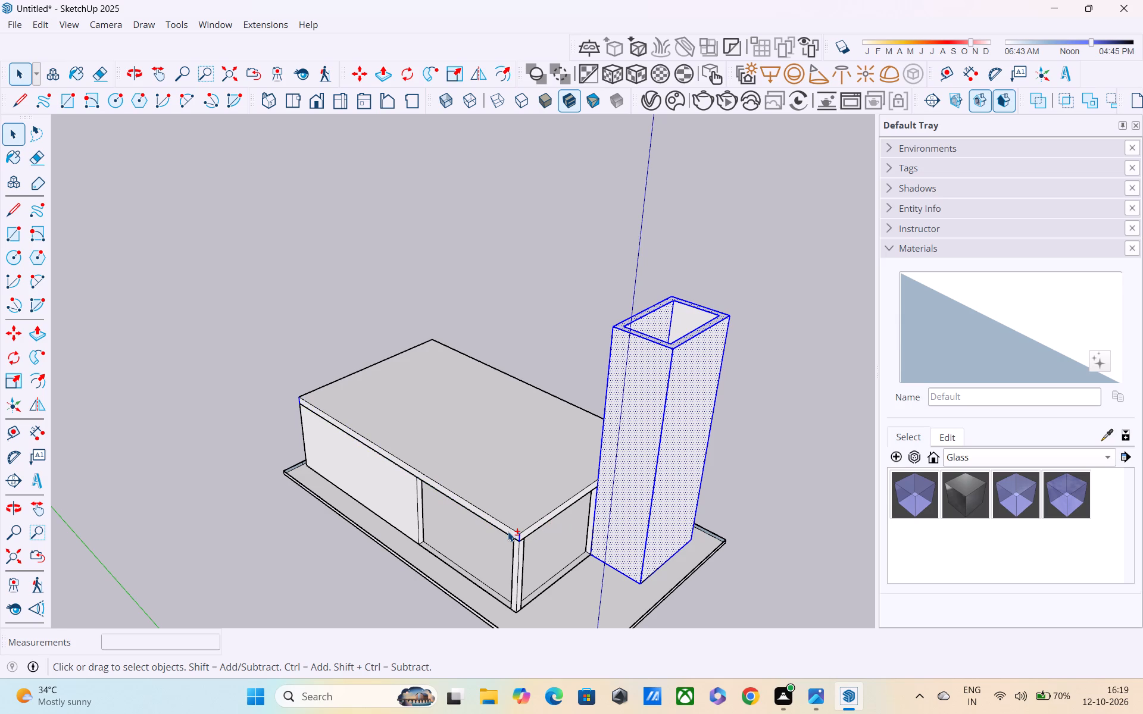
Remove the short vertical edge at the roof slab's front corner from the selection.
{"action": "scroll", "coordinate": [514, 524], "scroll_direction": "down", "scroll_amount": 2, "text": "shift"}
{"action": "middle_click_drag", "start_coordinate": [542, 519], "coordinate": [364, 518], "text": "shift"}
{"action": "middle_click_drag", "start_coordinate": [610, 461], "coordinate": [580, 494], "text": "shift"}
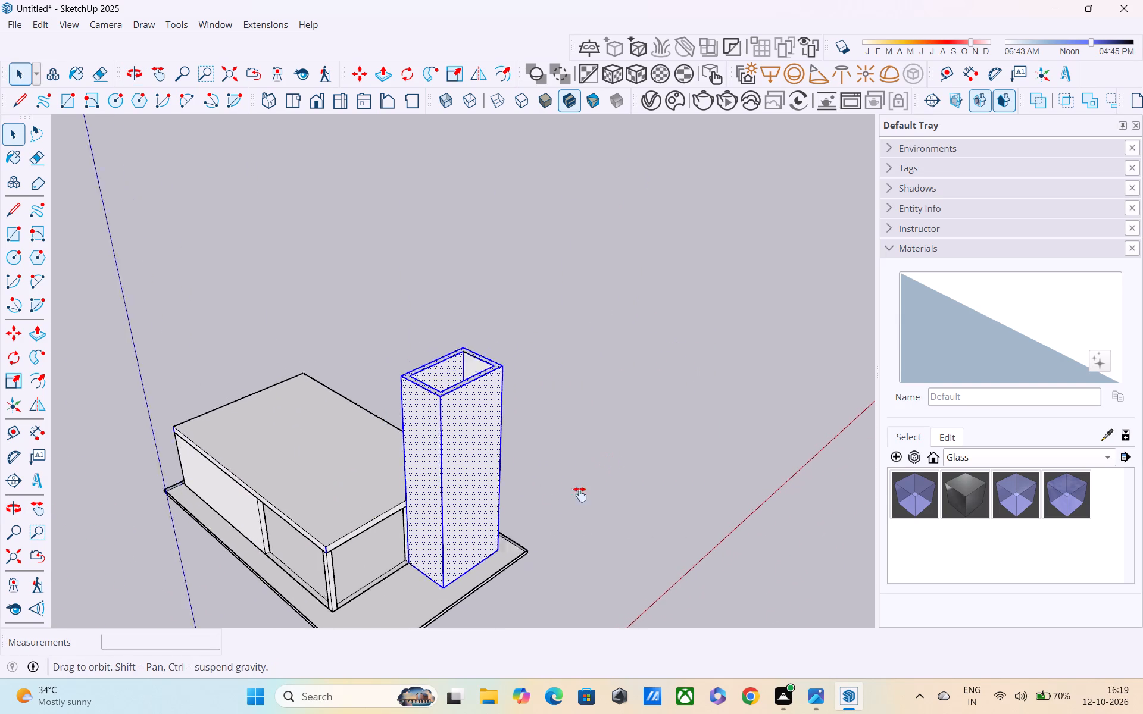
{"action": "middle_click_drag", "start_coordinate": [580, 494], "coordinate": [545, 508], "text": "shift"}
{"action": "scroll", "coordinate": [326, 614], "scroll_direction": "up", "scroll_amount": 2, "text": "shift"}
{"action": "scroll", "coordinate": [259, 570], "scroll_direction": "up", "scroll_amount": 3, "text": "shift"}
{"action": "left_click", "coordinate": [258, 569], "text": "shift"}
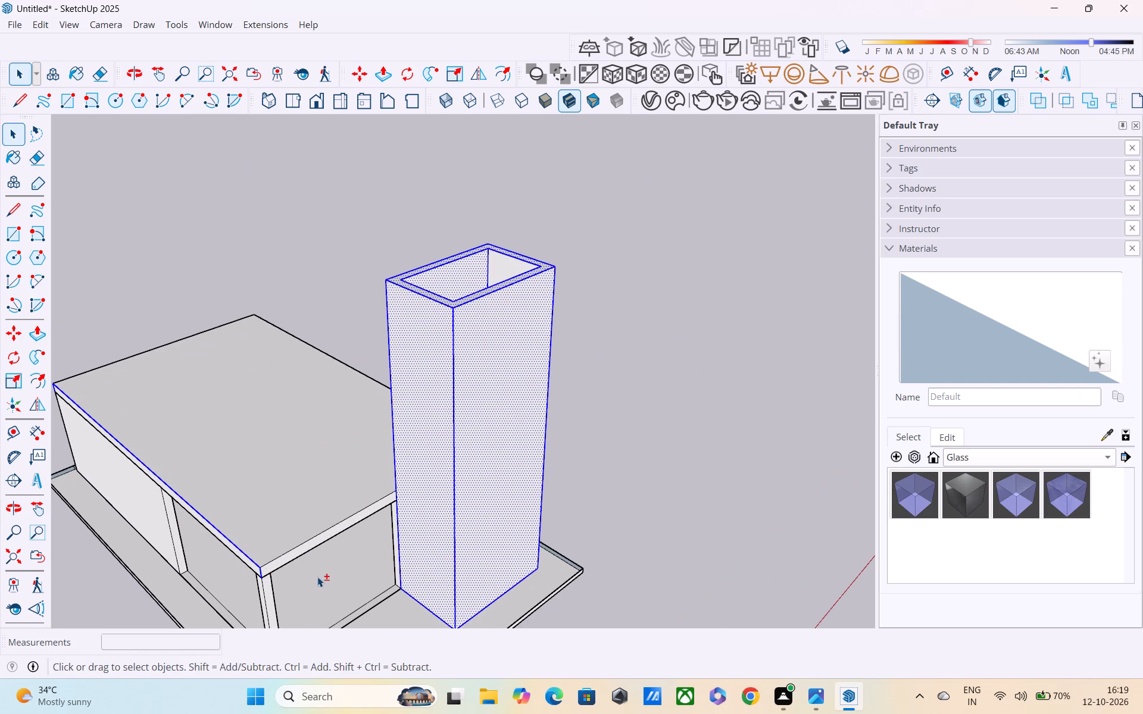
{"action": "left_click", "coordinate": [262, 571], "text": "shift"}
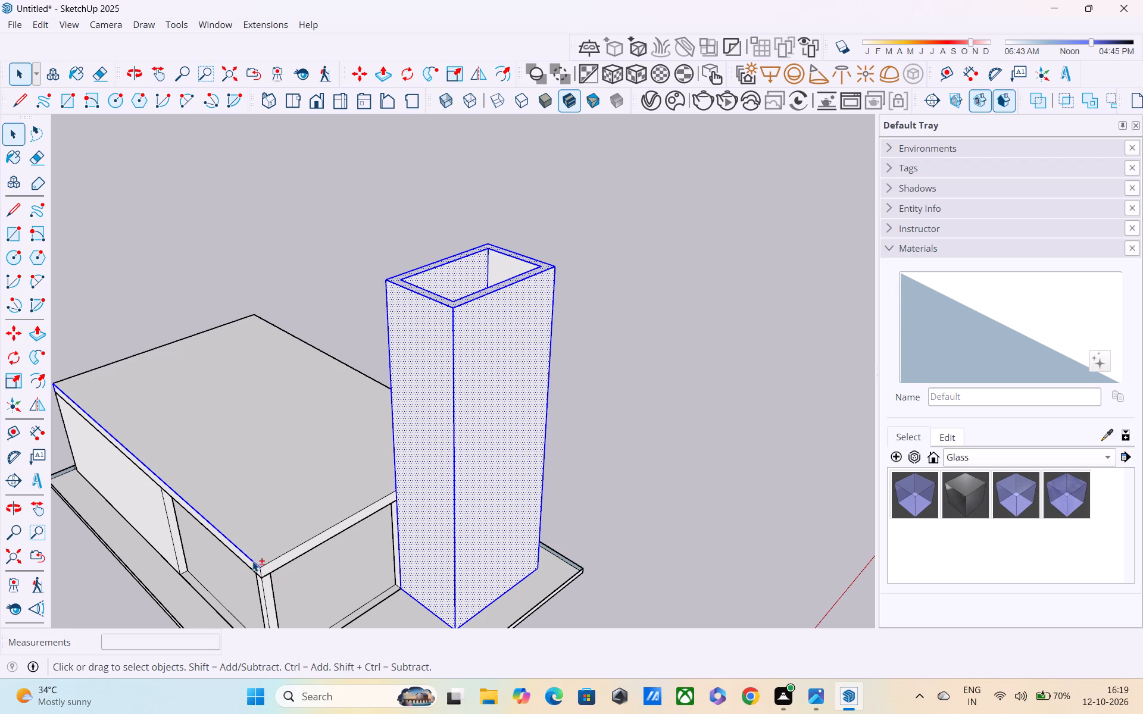
{"action": "left_click", "coordinate": [252, 561], "text": "shift"}
Remove the roof slab's long side face beside the tower and its lower edge from the selection.
{"action": "scroll", "coordinate": [319, 531], "scroll_direction": "down", "scroll_amount": 3, "text": "shift"}
{"action": "middle_click_drag", "start_coordinate": [377, 538], "coordinate": [654, 483]}
{"action": "middle_click_drag", "start_coordinate": [398, 525], "coordinate": [954, 513]}
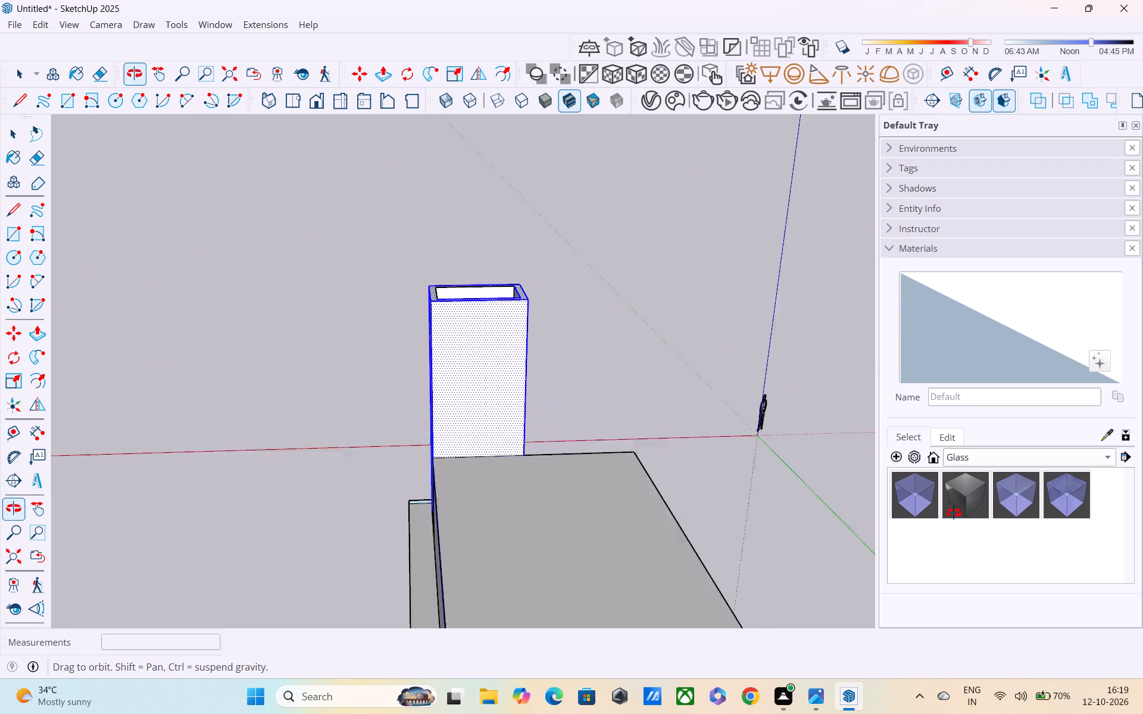
{"action": "middle_click_drag", "start_coordinate": [954, 513], "coordinate": [979, 489]}
{"action": "middle_click_drag", "start_coordinate": [533, 525], "coordinate": [817, 441]}
{"action": "middle_click_drag", "start_coordinate": [717, 378], "coordinate": [719, 453], "text": "shift"}
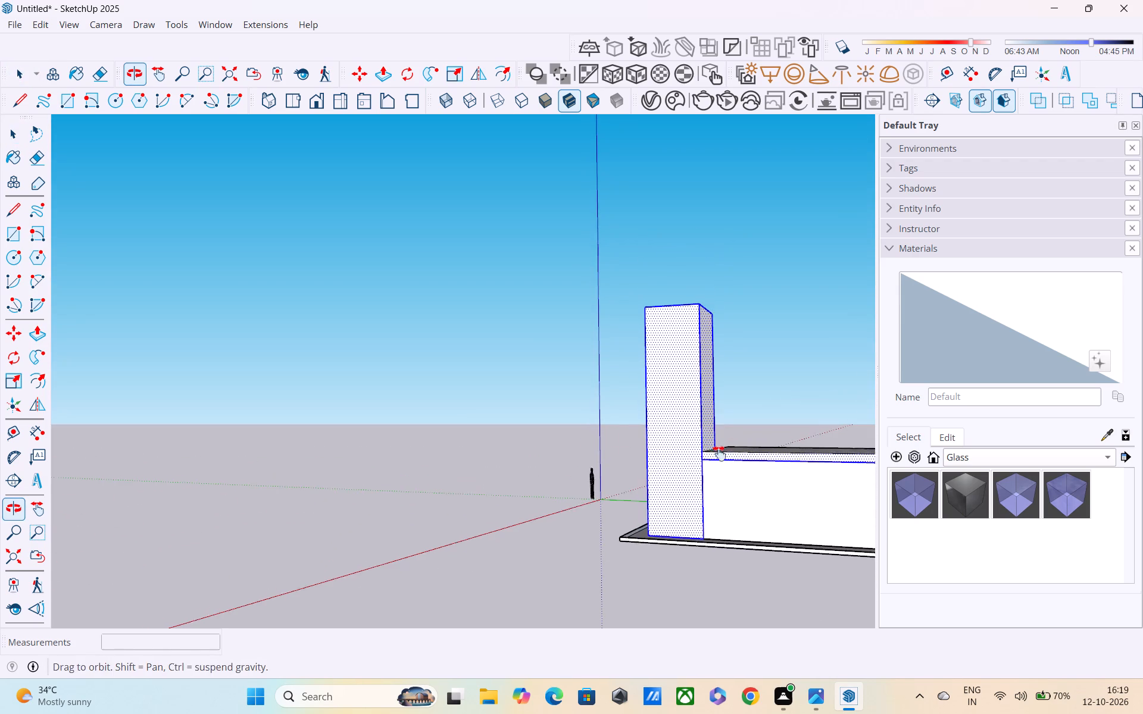
{"action": "middle_click_drag", "start_coordinate": [719, 453], "coordinate": [719, 454], "text": "shift"}
{"action": "scroll", "coordinate": [723, 464], "scroll_direction": "up", "scroll_amount": 4, "text": "shift"}
{"action": "left_click", "coordinate": [728, 459], "text": "shift"}
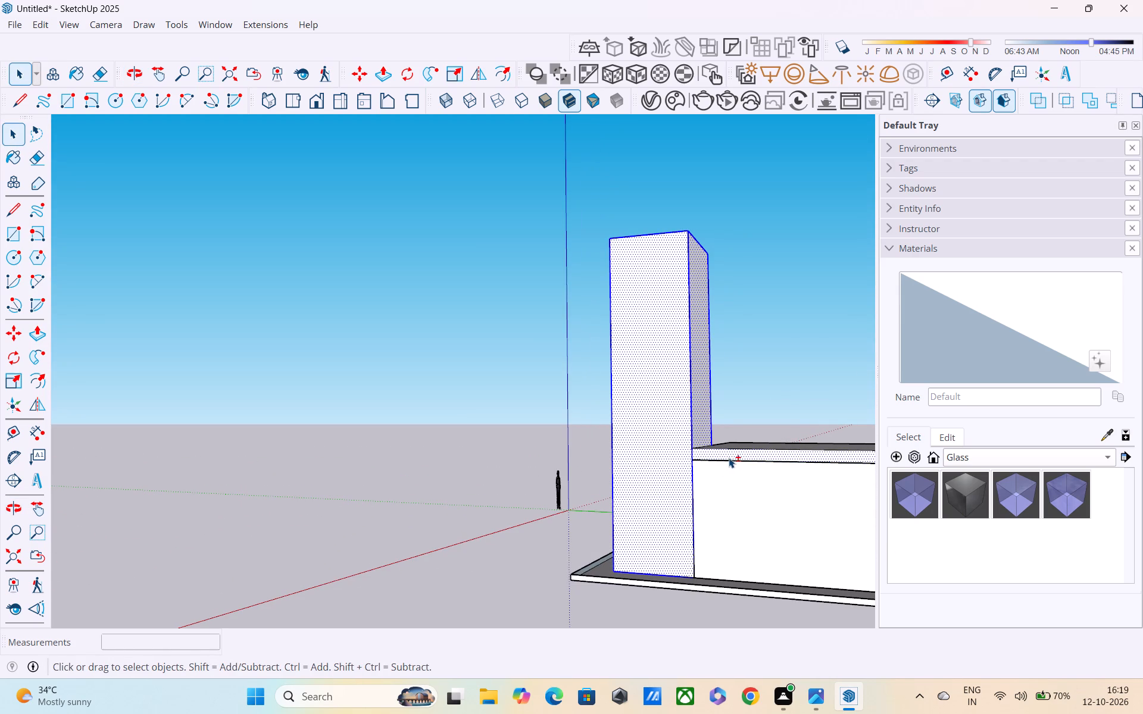
{"action": "left_click", "coordinate": [729, 458], "text": "shift"}
{"action": "scroll", "coordinate": [713, 455], "scroll_direction": "up", "scroll_amount": 1, "text": "shift"}
{"action": "middle_click_drag", "start_coordinate": [712, 463], "coordinate": [571, 597], "text": "shift"}
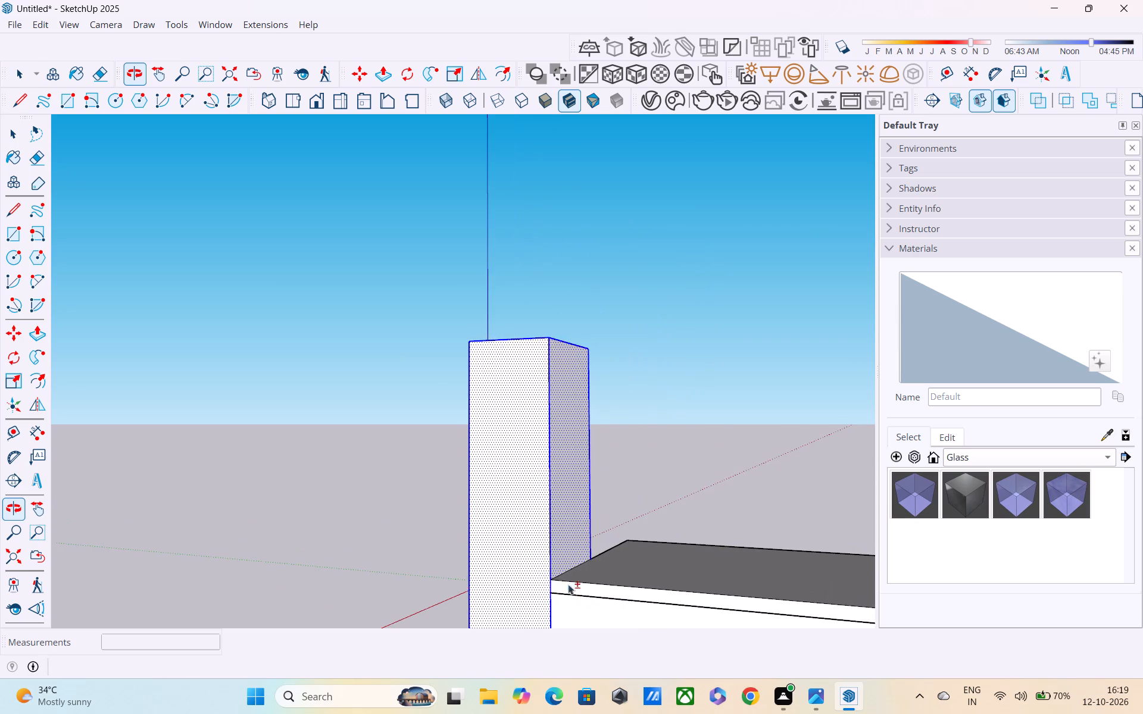
{"action": "scroll", "coordinate": [585, 558], "scroll_direction": "down", "scroll_amount": 4, "text": "shift"}
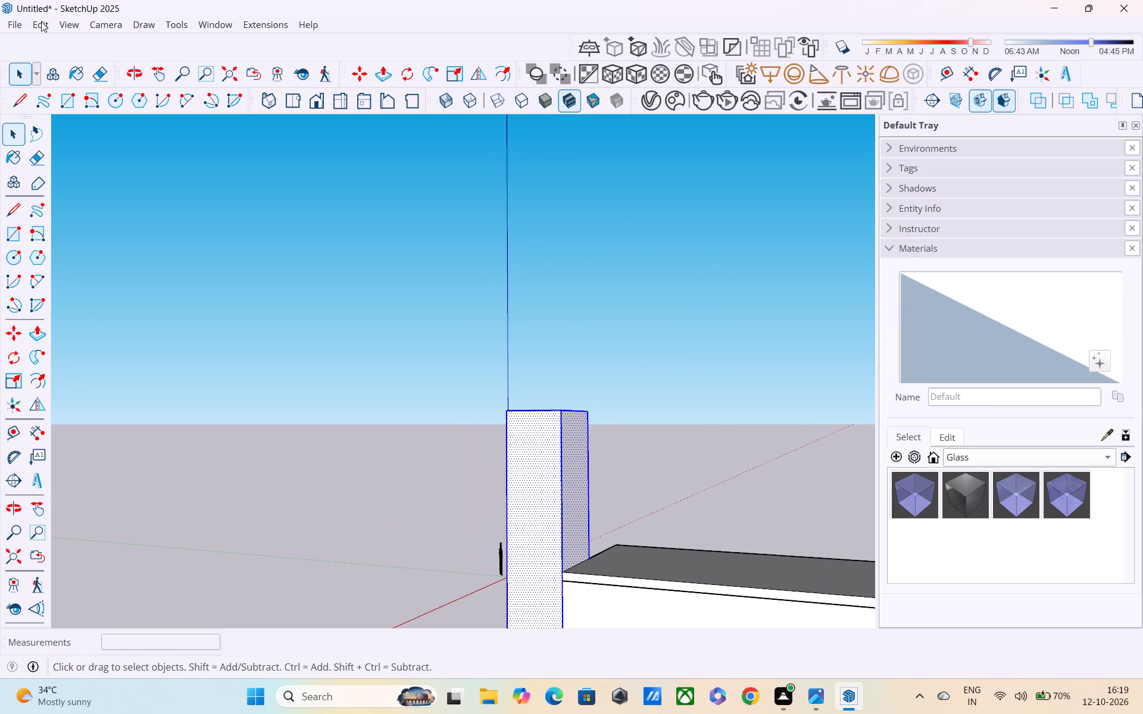
Make the remaining selected tower geometry a group, and clear the selection.
{"action": "left_click", "coordinate": [41, 21]}
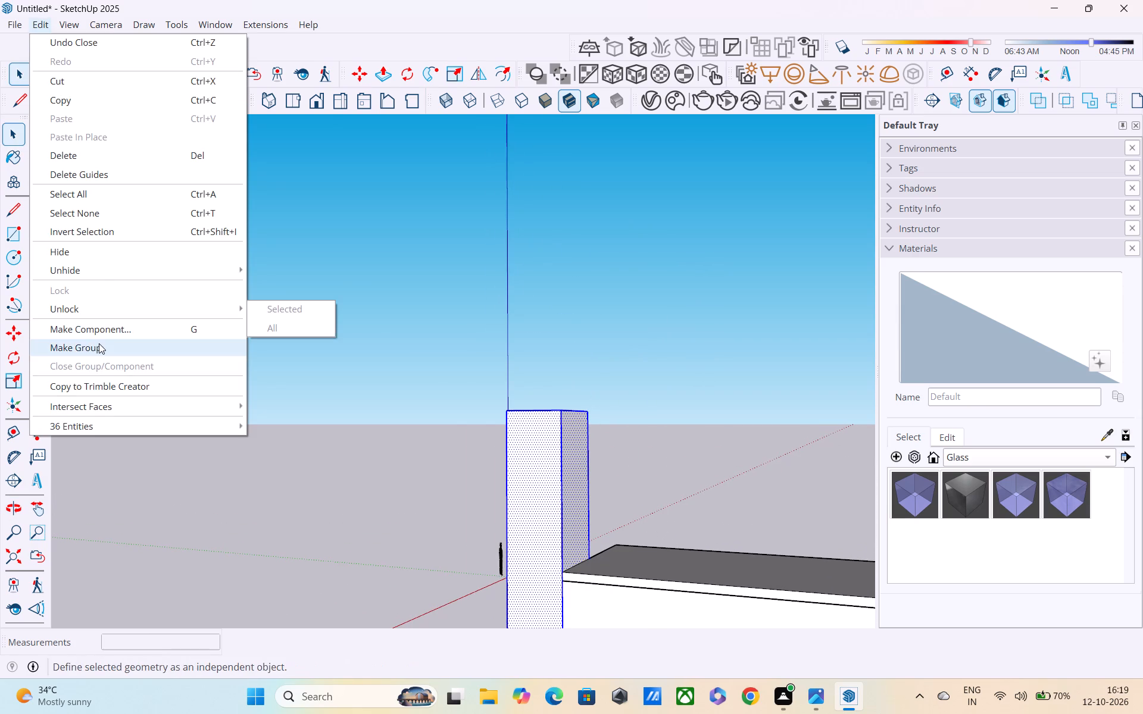
{"action": "left_click", "coordinate": [99, 344]}
{"action": "scroll", "coordinate": [331, 466], "scroll_direction": "down", "scroll_amount": 3}
{"action": "middle_click_drag", "start_coordinate": [533, 433], "coordinate": [93, 613]}
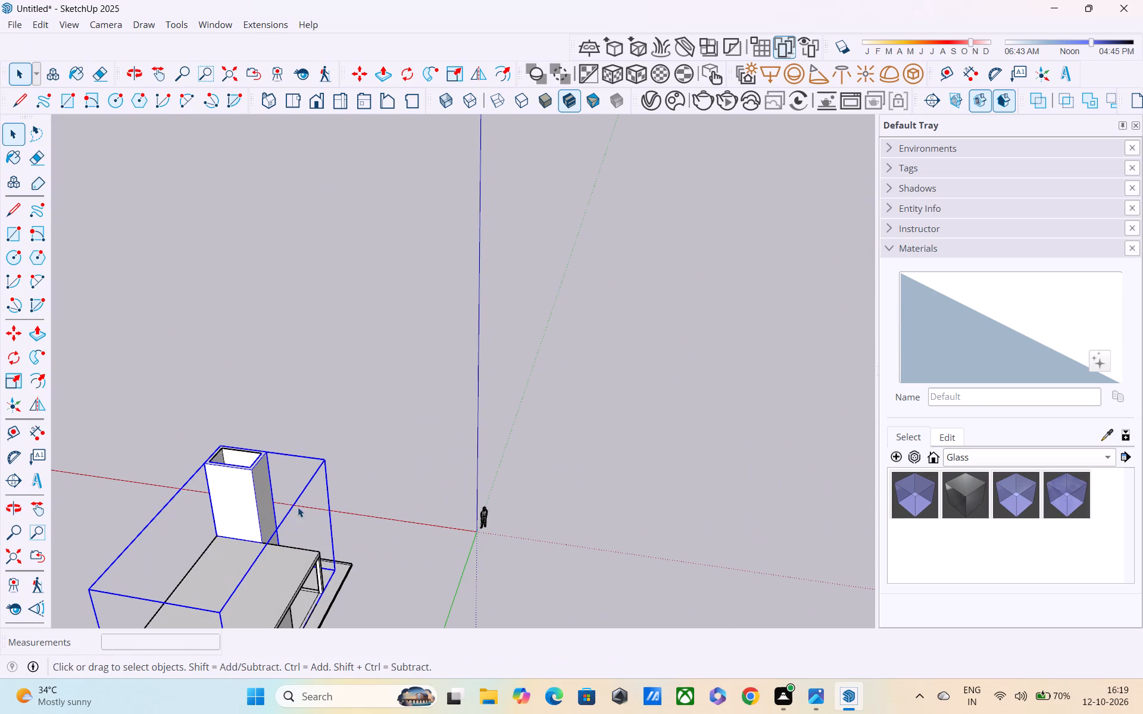
{"action": "key", "text": "Escape"}
{"action": "left_click", "coordinate": [427, 468]}
Examine the building from all sides, checking the open front, the tower and where the roof slab meets it.
{"action": "middle_click_drag", "start_coordinate": [396, 499], "coordinate": [271, 464]}
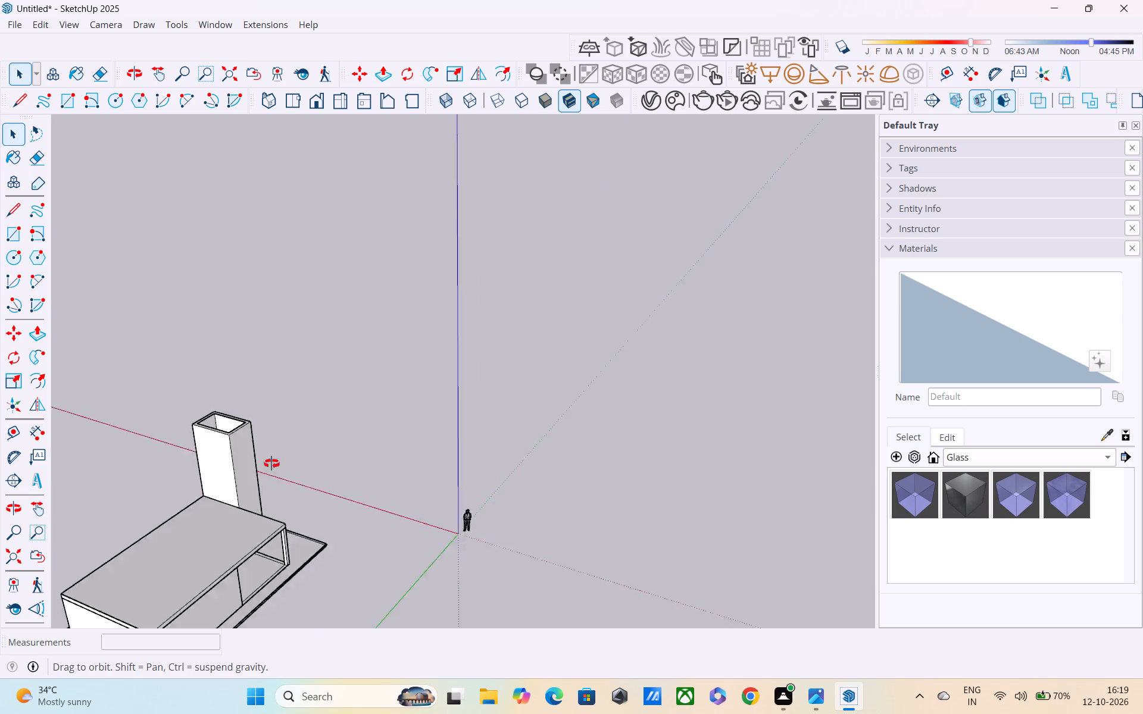
{"action": "middle_click_drag", "start_coordinate": [271, 464], "coordinate": [157, 384]}
{"action": "scroll", "coordinate": [279, 447], "scroll_direction": "down", "scroll_amount": 2}
{"action": "middle_click_drag", "start_coordinate": [285, 459], "coordinate": [209, 472]}
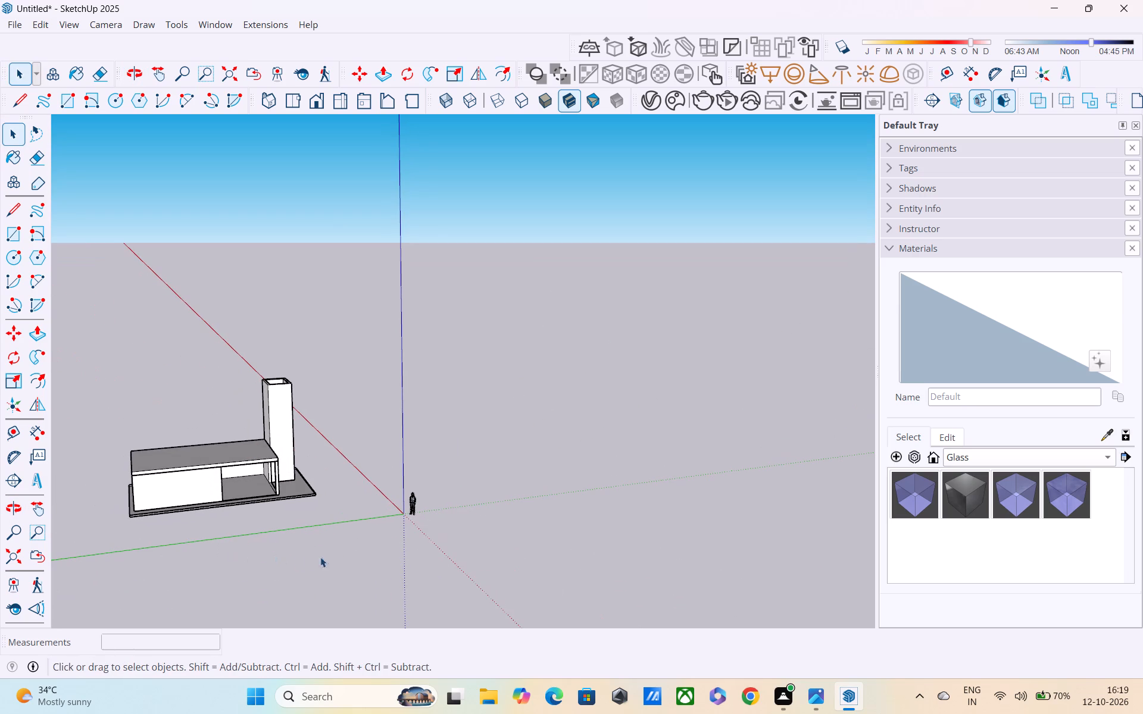
{"action": "middle_click_drag", "start_coordinate": [375, 551], "coordinate": [143, 706], "text": "shift"}
{"action": "middle_click_drag", "start_coordinate": [150, 596], "coordinate": [373, 500], "text": "shift"}
{"action": "scroll", "coordinate": [368, 497], "scroll_direction": "up", "scroll_amount": 1}
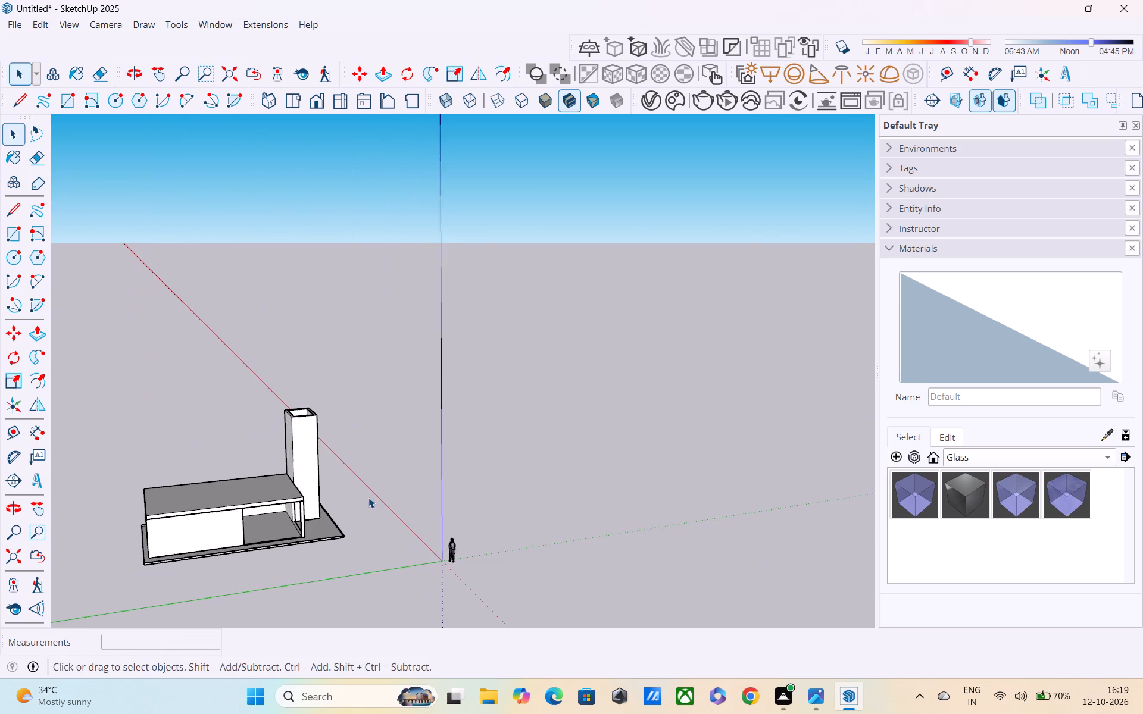
{"action": "middle_click_drag", "start_coordinate": [368, 496], "coordinate": [106, 519]}
{"action": "middle_click_drag", "start_coordinate": [499, 430], "coordinate": [249, 432]}
{"action": "scroll", "coordinate": [445, 436], "scroll_direction": "up", "scroll_amount": 2}
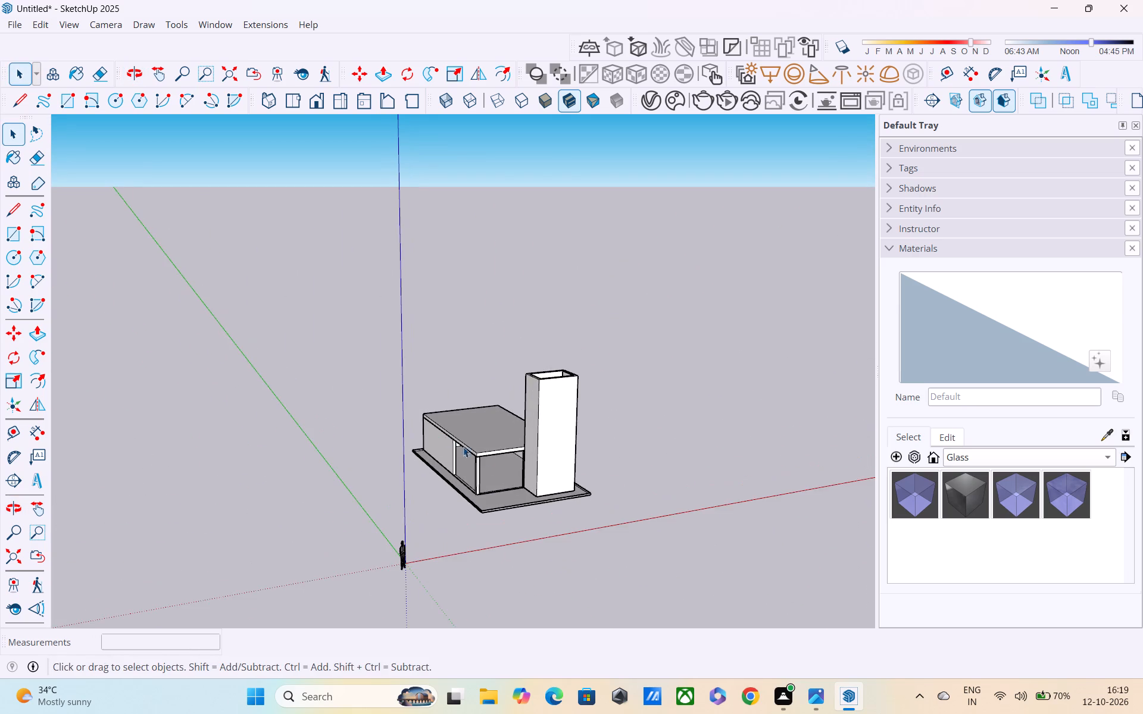
{"action": "scroll", "coordinate": [485, 455], "scroll_direction": "up", "scroll_amount": 1}
{"action": "middle_click_drag", "start_coordinate": [485, 455], "coordinate": [387, 345]}
{"action": "middle_click_drag", "start_coordinate": [518, 497], "coordinate": [435, 492]}
{"action": "middle_click_drag", "start_coordinate": [500, 582], "coordinate": [377, 536]}
{"action": "middle_click_drag", "start_coordinate": [713, 574], "coordinate": [751, 590]}
{"action": "middle_click_drag", "start_coordinate": [657, 566], "coordinate": [433, 609]}
{"action": "middle_click_drag", "start_coordinate": [567, 587], "coordinate": [748, 577]}
{"action": "middle_click_drag", "start_coordinate": [695, 587], "coordinate": [733, 608]}
{"action": "scroll", "coordinate": [692, 566], "scroll_direction": "up", "scroll_amount": 2}
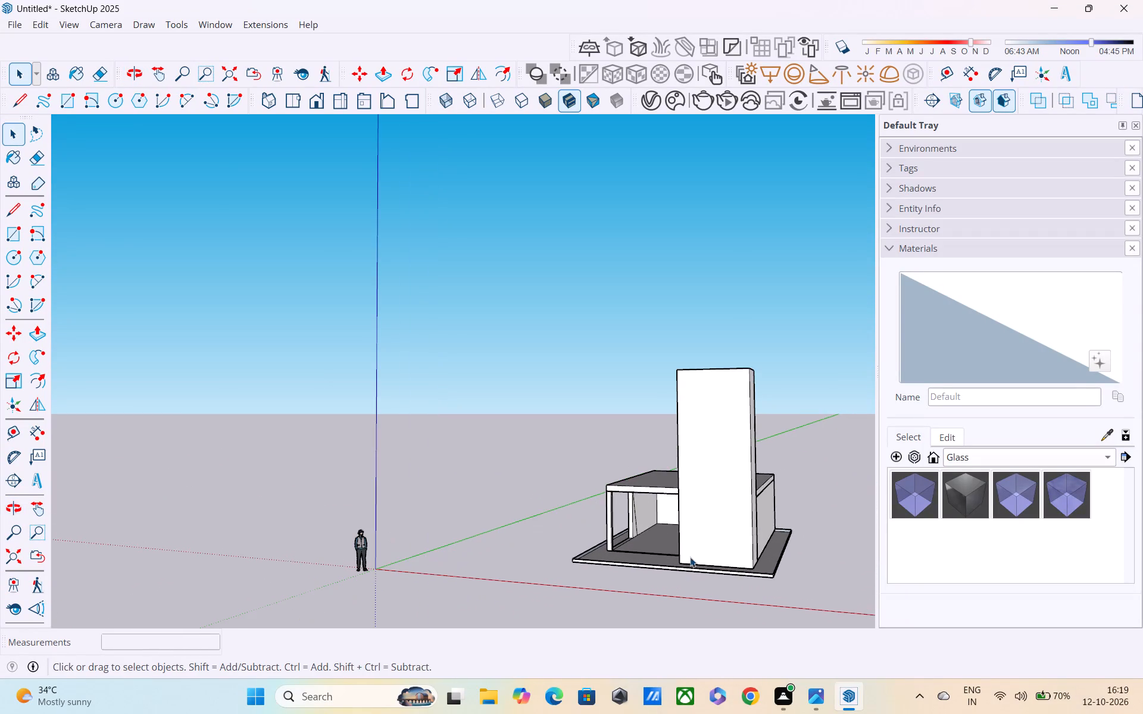
{"action": "middle_click_drag", "start_coordinate": [685, 552], "coordinate": [754, 547]}
{"action": "scroll", "coordinate": [530, 561], "scroll_direction": "up", "scroll_amount": 3}
{"action": "scroll", "coordinate": [597, 515], "scroll_direction": "up", "scroll_amount": 1}
{"action": "middle_click_drag", "start_coordinate": [597, 515], "coordinate": [676, 494]}
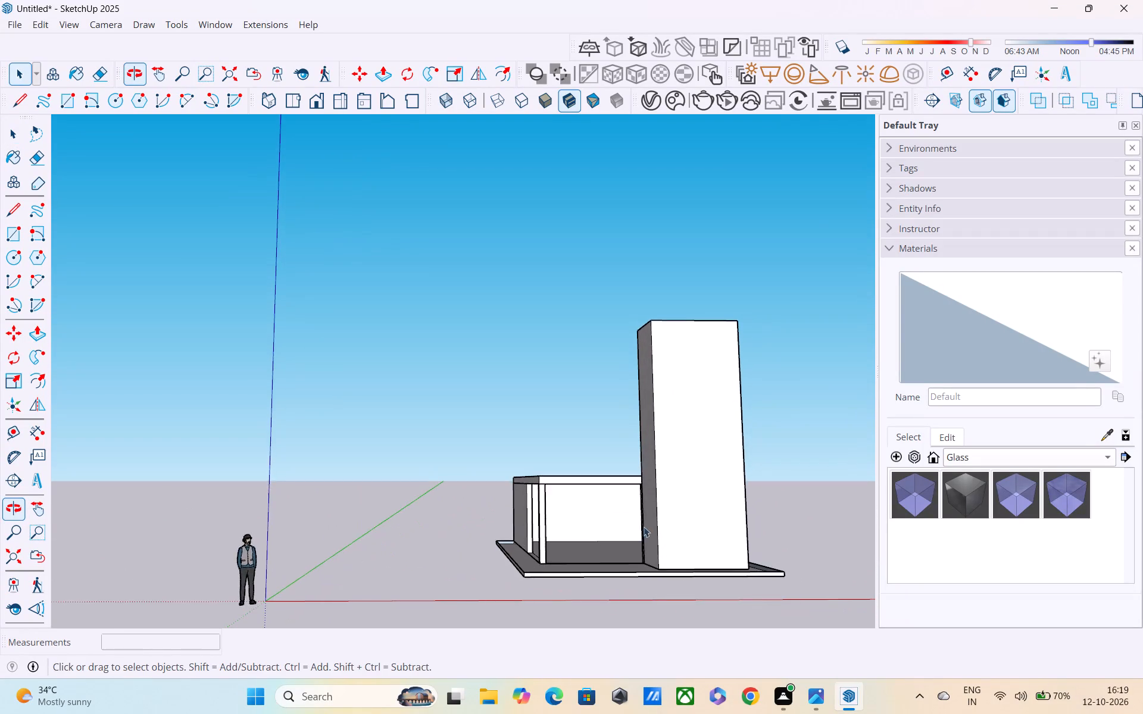
{"action": "scroll", "coordinate": [597, 542], "scroll_direction": "up", "scroll_amount": 3}
{"action": "middle_click_drag", "start_coordinate": [595, 537], "coordinate": [538, 552]}
{"action": "scroll", "coordinate": [538, 552], "scroll_direction": "down", "scroll_amount": 2}
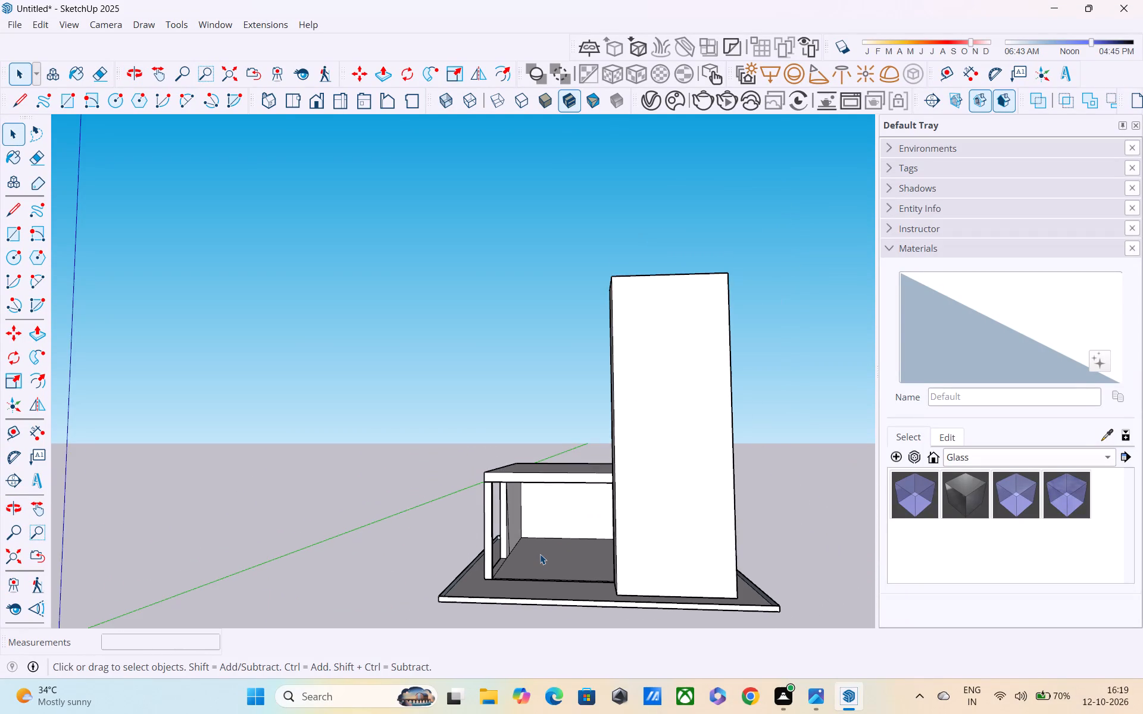
{"action": "scroll", "coordinate": [540, 554], "scroll_direction": "up", "scroll_amount": 2}
{"action": "scroll", "coordinate": [541, 554], "scroll_direction": "down", "scroll_amount": 2}
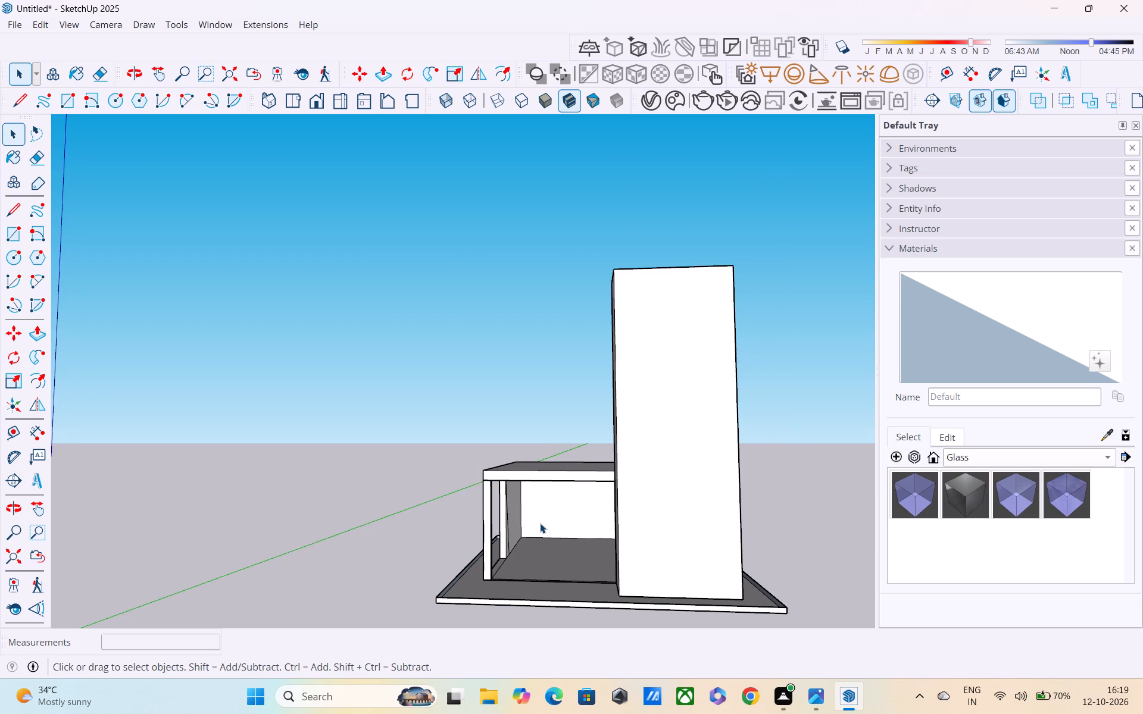
{"action": "middle_click_drag", "start_coordinate": [567, 557], "coordinate": [649, 682]}
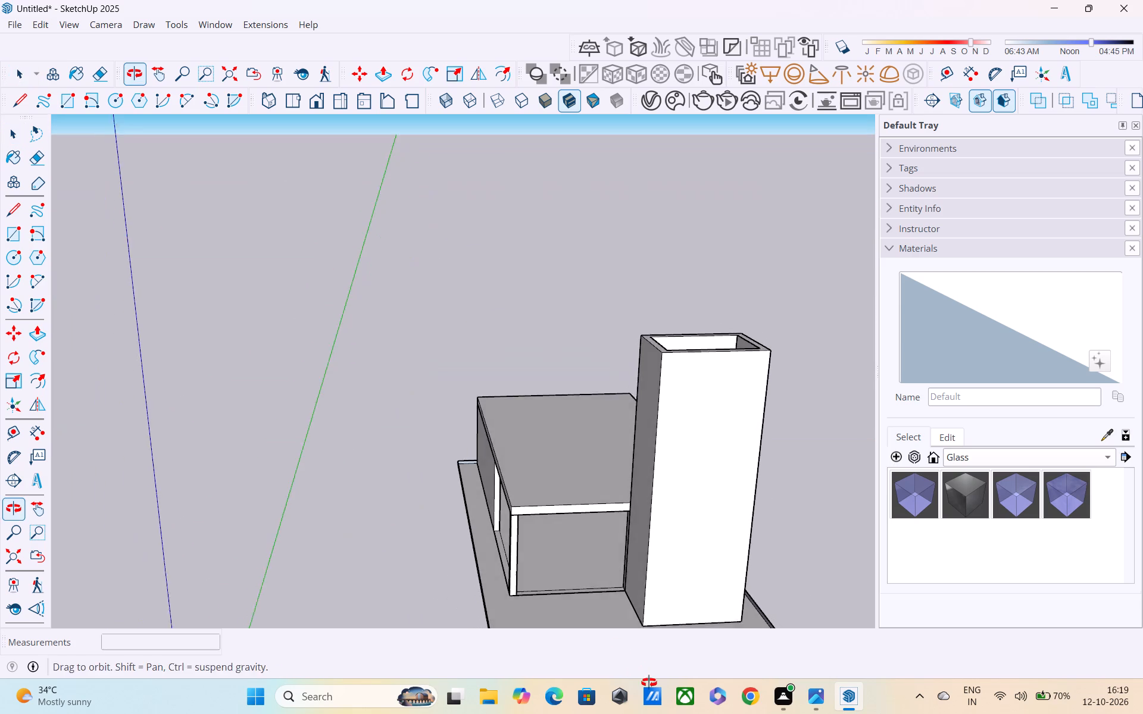
{"action": "middle_click_drag", "start_coordinate": [649, 682], "coordinate": [651, 684]}
{"action": "middle_click_drag", "start_coordinate": [578, 588], "coordinate": [554, 512]}
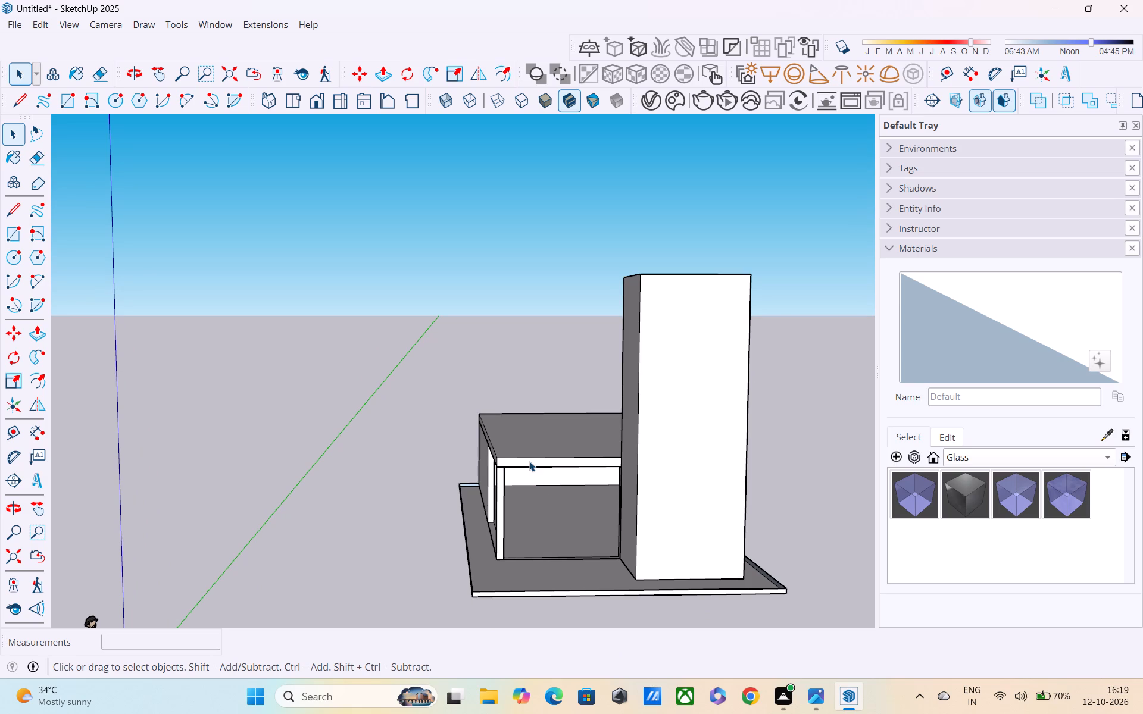
{"action": "scroll", "coordinate": [529, 468], "scroll_direction": "up", "scroll_amount": 3}
{"action": "middle_click_drag", "start_coordinate": [529, 468], "coordinate": [548, 505]}
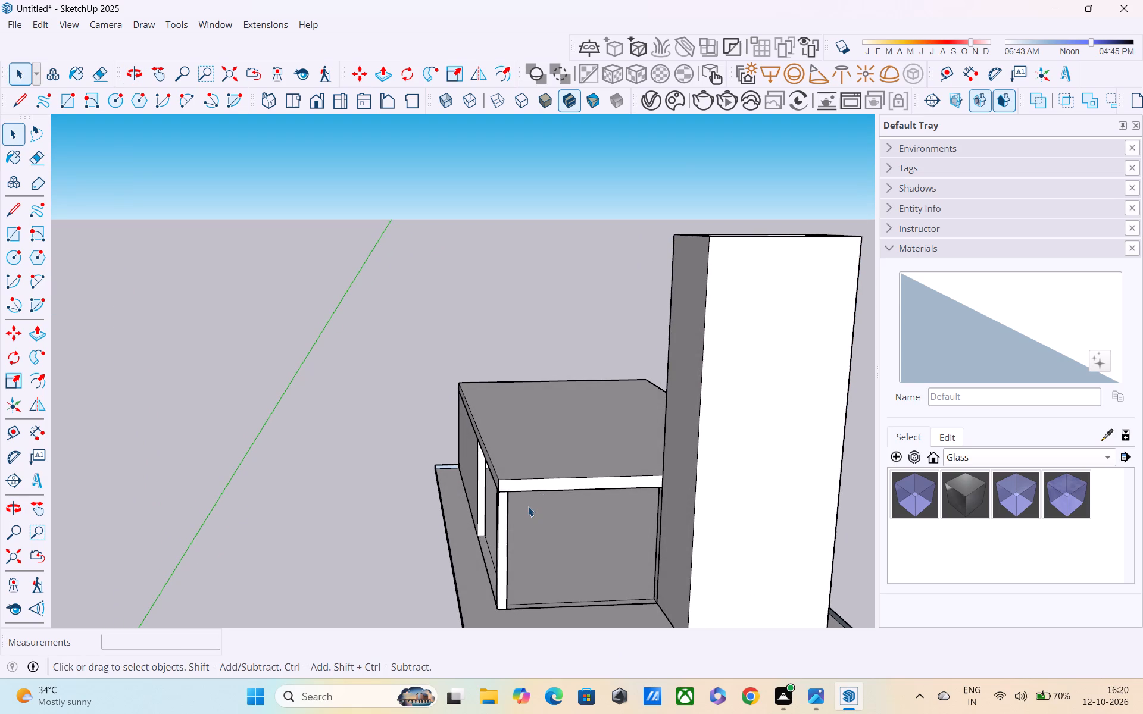
{"action": "scroll", "coordinate": [528, 506], "scroll_direction": "down", "scroll_amount": 1}
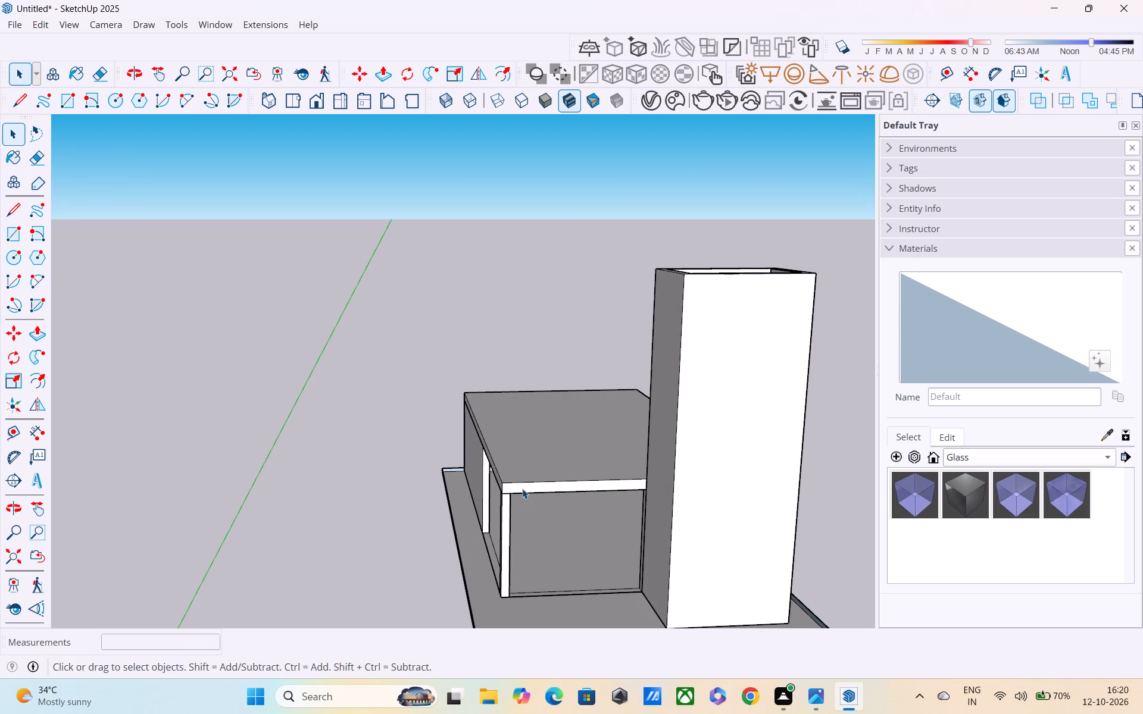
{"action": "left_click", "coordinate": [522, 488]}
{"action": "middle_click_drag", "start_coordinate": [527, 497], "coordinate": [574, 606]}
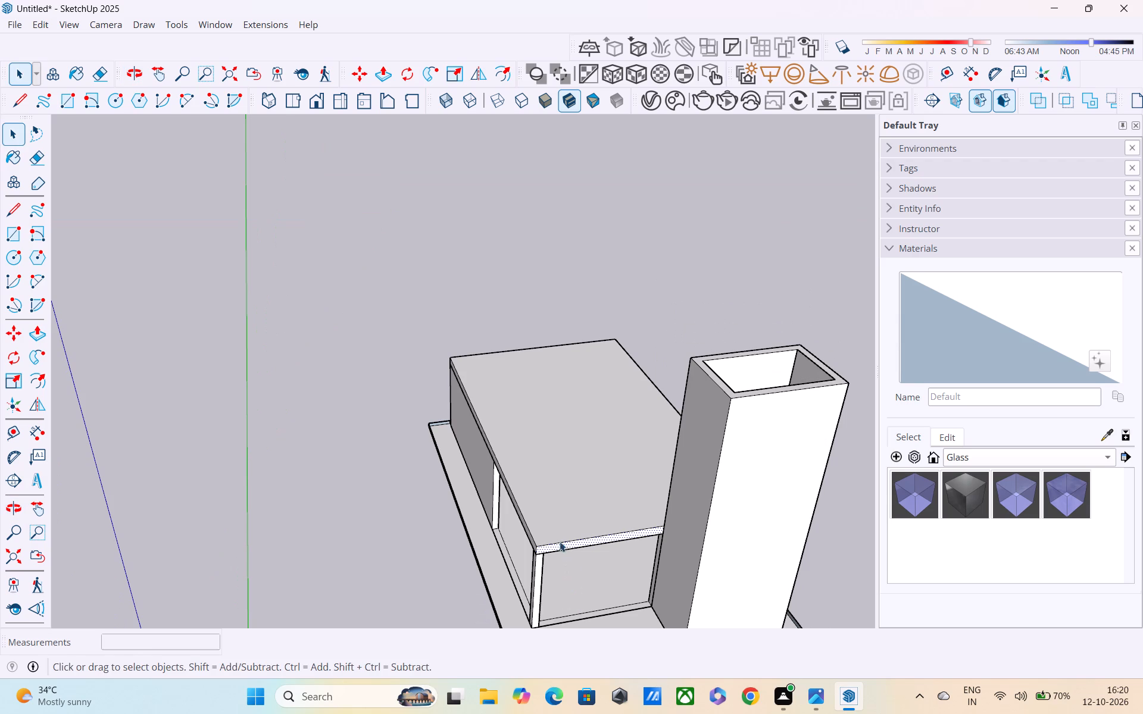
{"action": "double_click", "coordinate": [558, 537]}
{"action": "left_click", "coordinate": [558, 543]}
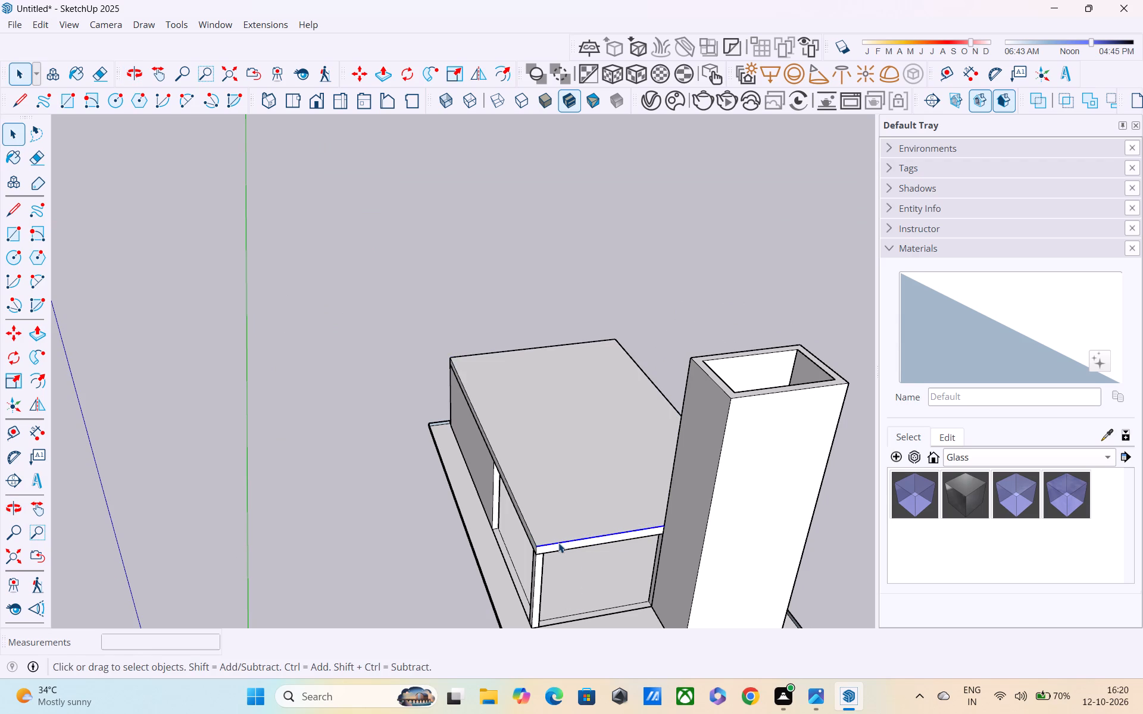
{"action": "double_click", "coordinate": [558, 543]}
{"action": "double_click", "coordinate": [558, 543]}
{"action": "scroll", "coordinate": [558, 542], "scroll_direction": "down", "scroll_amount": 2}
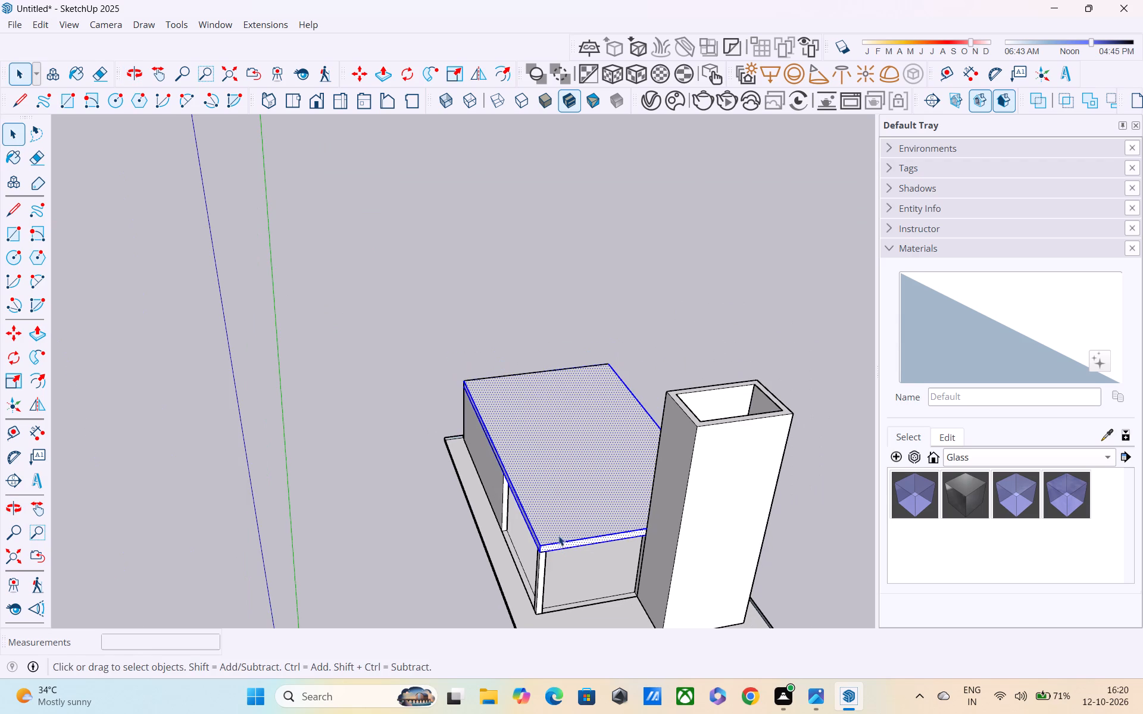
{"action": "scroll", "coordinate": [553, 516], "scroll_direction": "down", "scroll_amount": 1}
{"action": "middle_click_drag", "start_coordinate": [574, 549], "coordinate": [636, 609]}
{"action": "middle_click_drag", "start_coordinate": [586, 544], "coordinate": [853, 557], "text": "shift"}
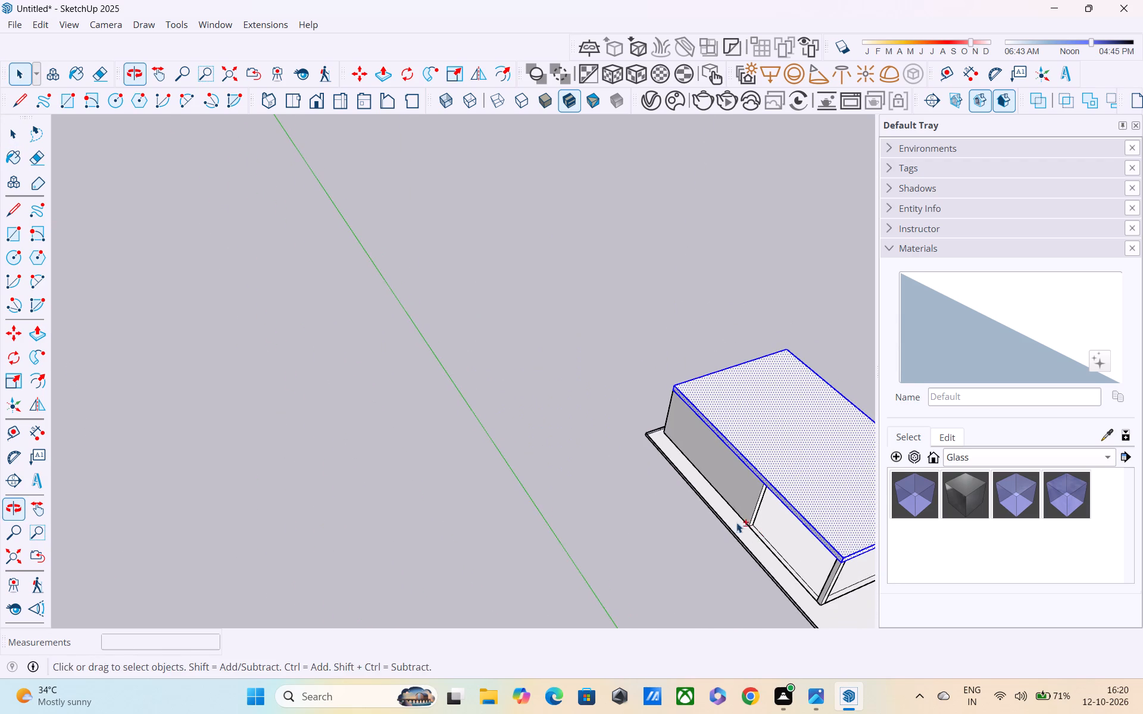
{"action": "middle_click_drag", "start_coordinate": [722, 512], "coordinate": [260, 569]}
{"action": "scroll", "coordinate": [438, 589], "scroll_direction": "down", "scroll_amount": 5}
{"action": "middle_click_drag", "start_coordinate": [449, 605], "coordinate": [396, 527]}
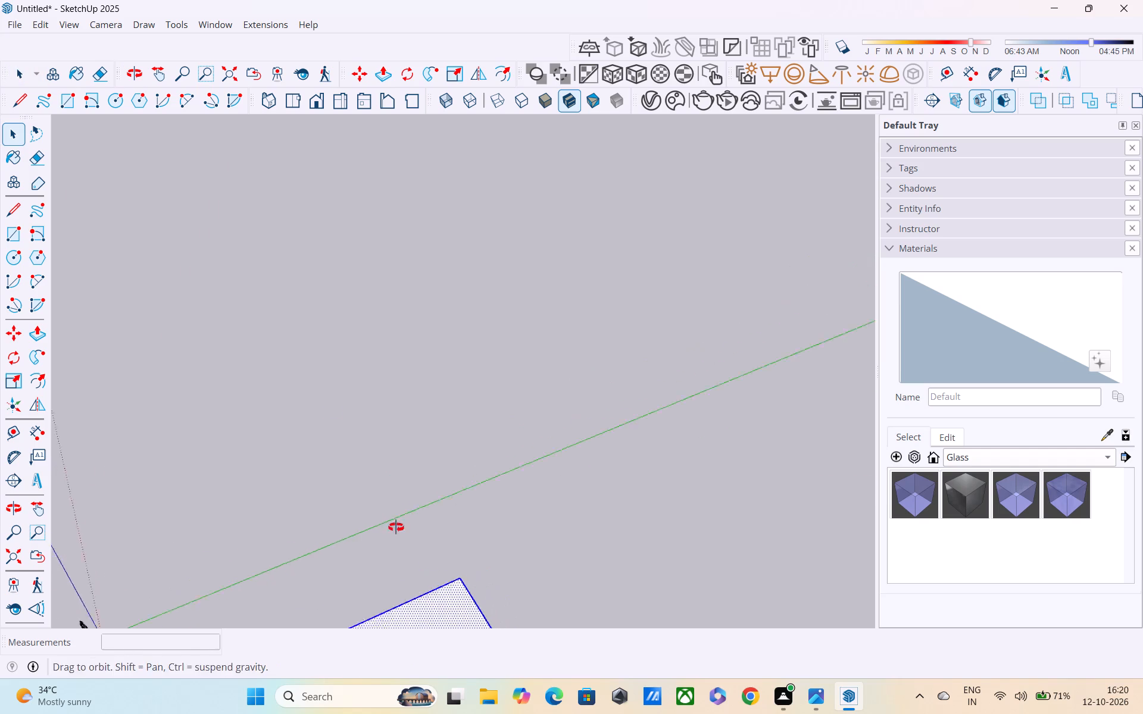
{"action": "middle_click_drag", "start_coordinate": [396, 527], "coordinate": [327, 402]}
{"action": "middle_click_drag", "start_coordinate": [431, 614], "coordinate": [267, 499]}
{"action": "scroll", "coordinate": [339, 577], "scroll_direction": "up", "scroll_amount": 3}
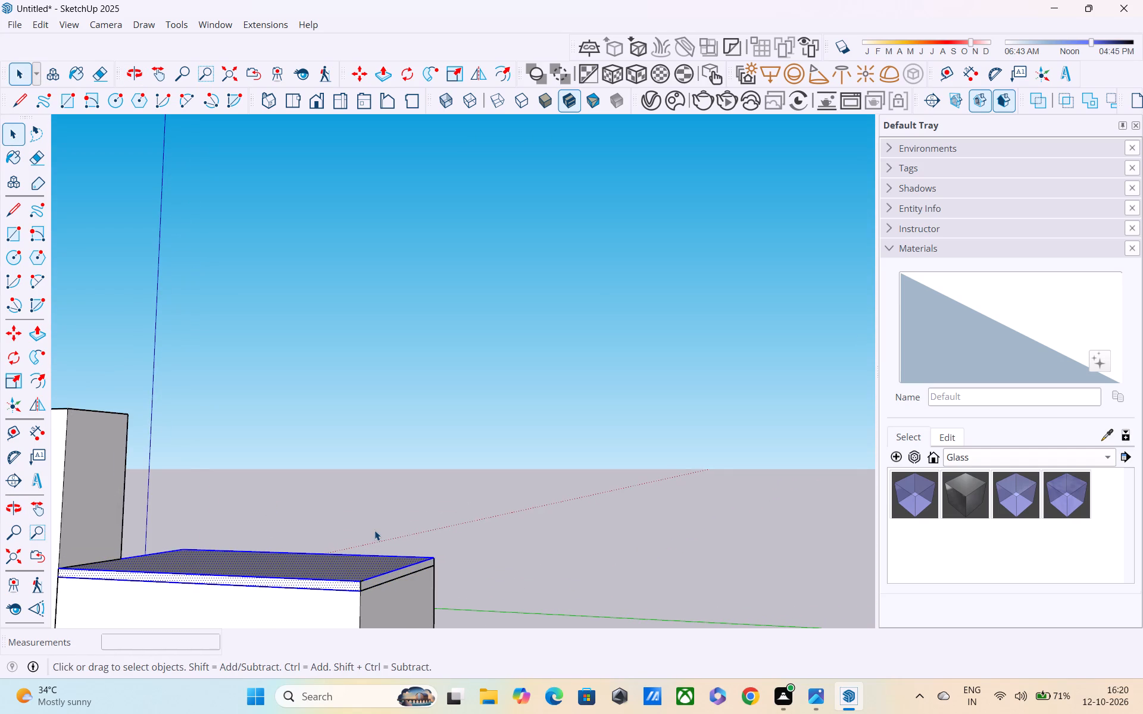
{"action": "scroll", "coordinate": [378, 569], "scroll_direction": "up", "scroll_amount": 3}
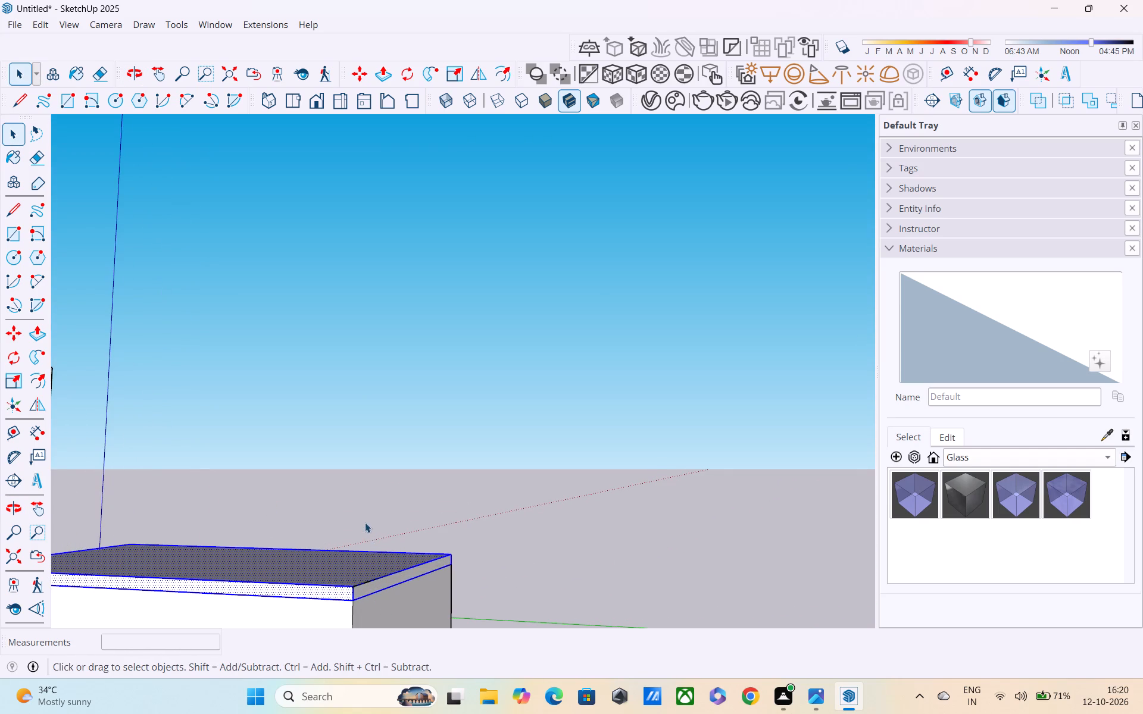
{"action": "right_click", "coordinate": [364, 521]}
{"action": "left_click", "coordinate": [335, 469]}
Select all the connected geometry of the roof slab and make it a group.
{"action": "double_click", "coordinate": [329, 591]}
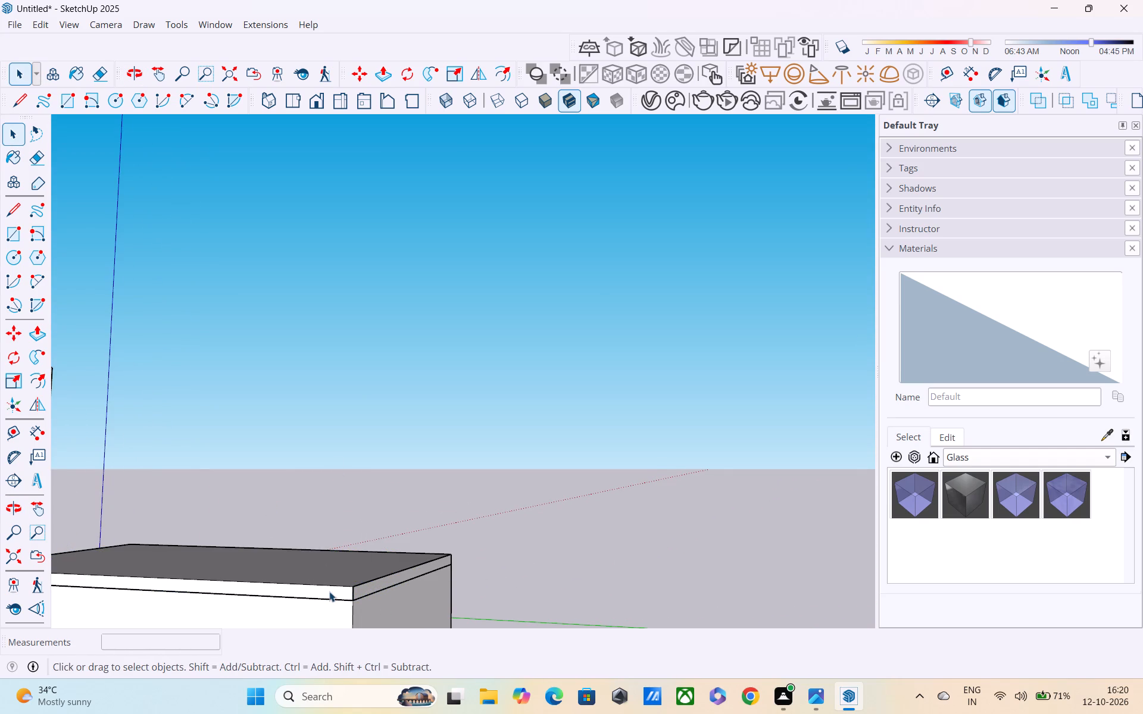
{"action": "triple_click", "coordinate": [338, 584]}
{"action": "scroll", "coordinate": [348, 584], "scroll_direction": "down", "scroll_amount": 3}
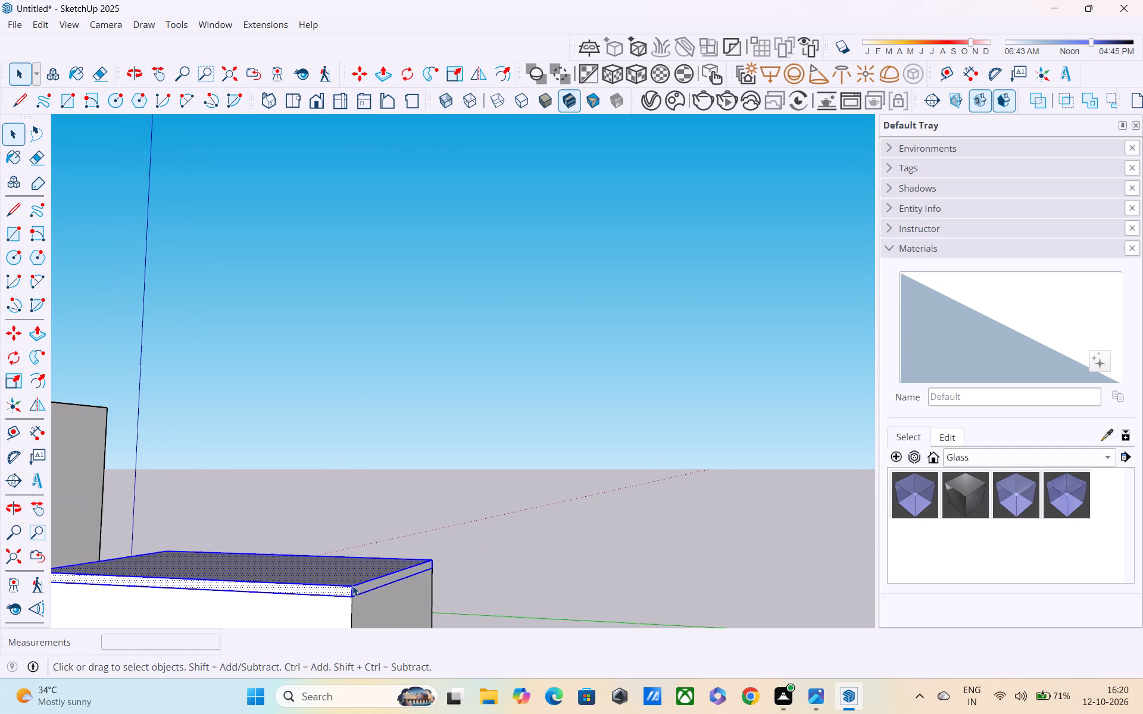
{"action": "middle_click_drag", "start_coordinate": [329, 592], "coordinate": [460, 574]}
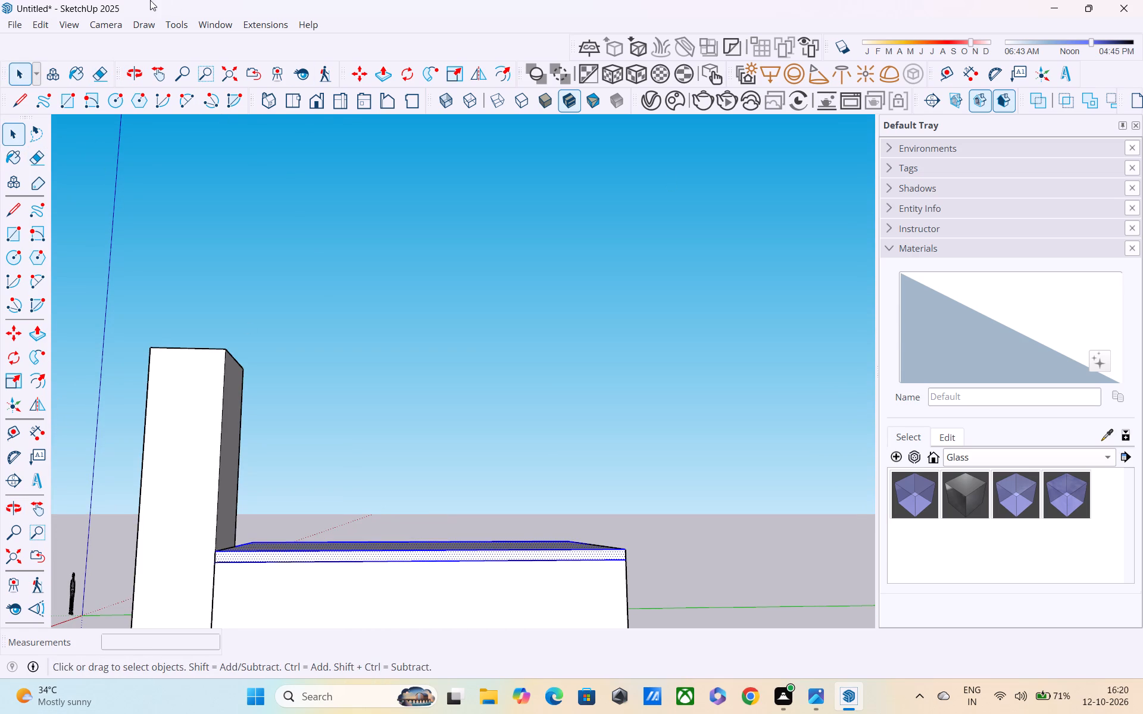
{"action": "left_click", "coordinate": [47, 26]}
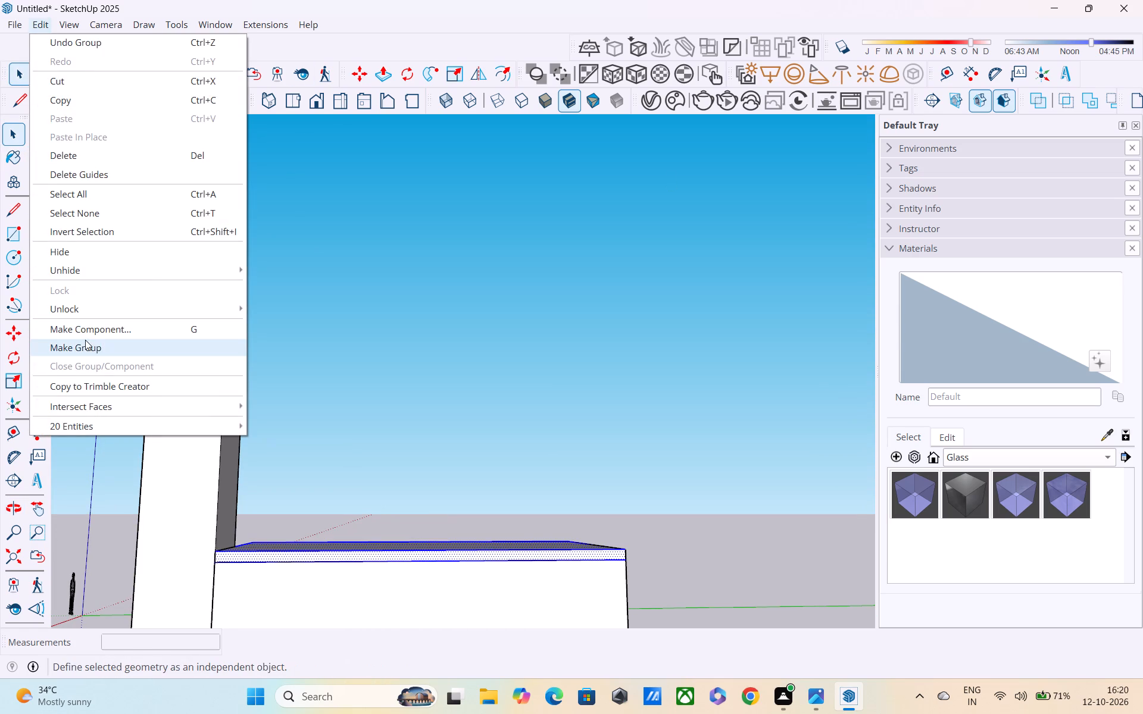
{"action": "left_click", "coordinate": [86, 349]}
{"action": "scroll", "coordinate": [167, 490], "scroll_direction": "down", "scroll_amount": 3}
{"action": "middle_click_drag", "start_coordinate": [293, 500], "coordinate": [468, 623]}
{"action": "key", "text": "Escape"}
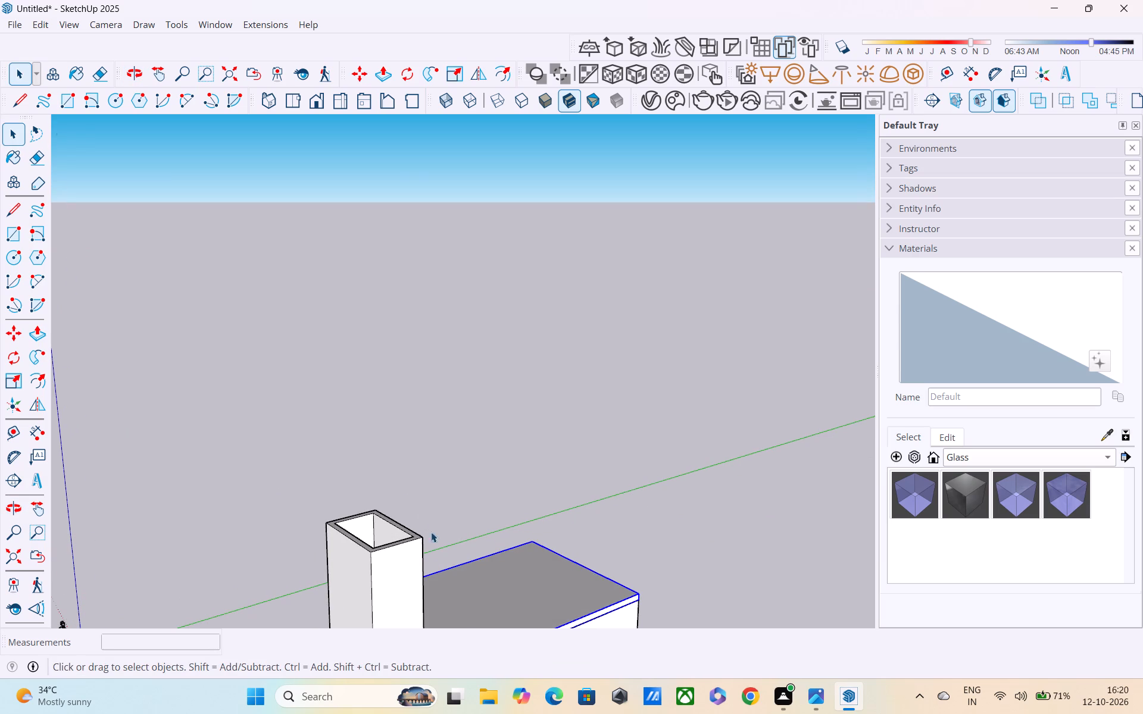
Examine the roof slab group from below and from the building's open front beside the tower.
{"action": "scroll", "coordinate": [433, 535], "scroll_direction": "down", "scroll_amount": 2}
{"action": "middle_click_drag", "start_coordinate": [472, 563], "coordinate": [636, 503]}
{"action": "scroll", "coordinate": [636, 503], "scroll_direction": "up", "scroll_amount": 1}
{"action": "middle_click_drag", "start_coordinate": [524, 591], "coordinate": [736, 458]}
{"action": "scroll", "coordinate": [582, 548], "scroll_direction": "down", "scroll_amount": 1}
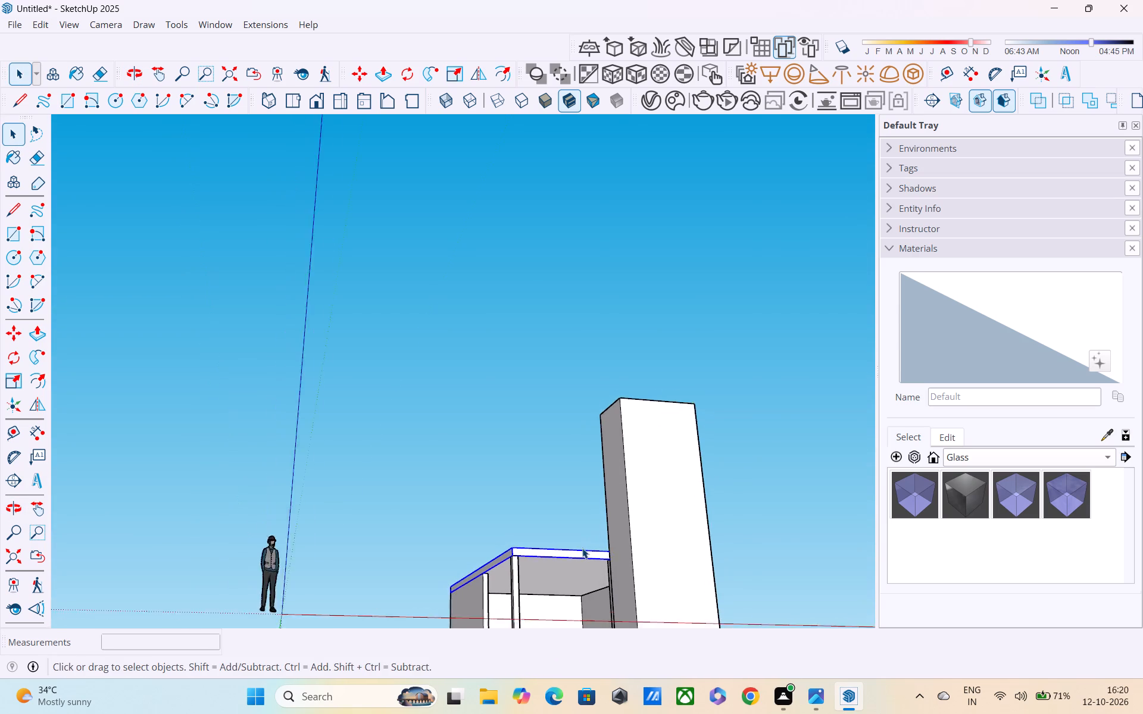
{"action": "scroll", "coordinate": [582, 548], "scroll_direction": "down", "scroll_amount": 2}
{"action": "key", "text": "Escape"}
{"action": "scroll", "coordinate": [541, 565], "scroll_direction": "up", "scroll_amount": 4}
{"action": "middle_click_drag", "start_coordinate": [541, 565], "coordinate": [536, 527]}
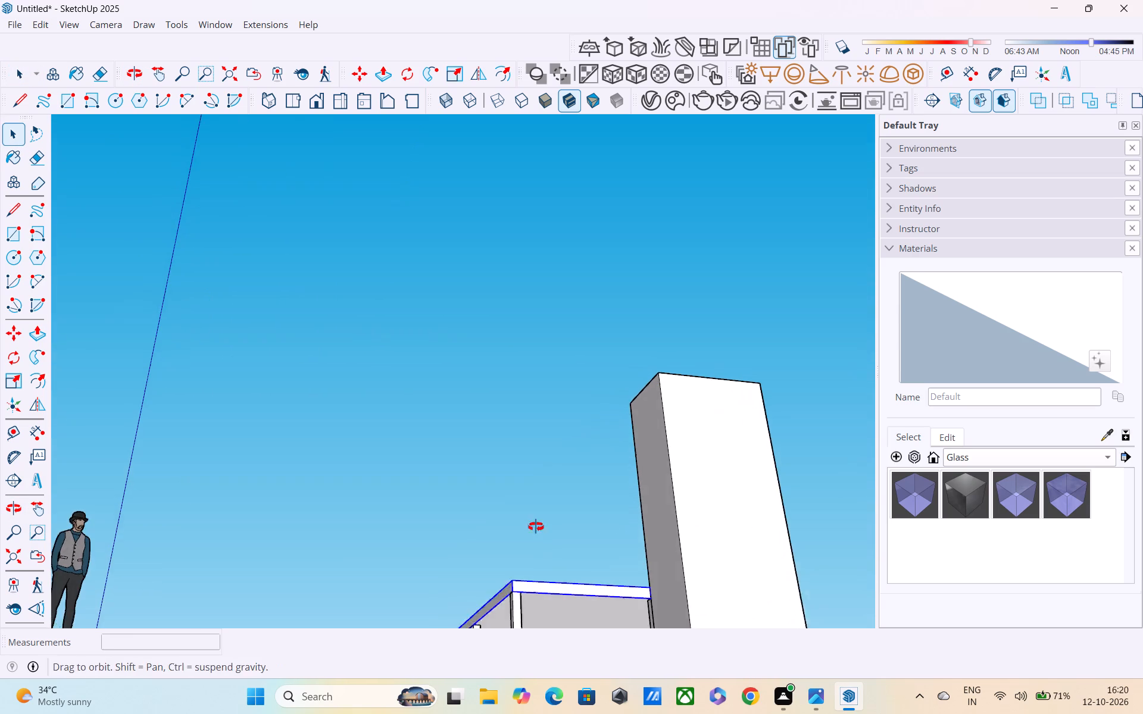
{"action": "middle_click_drag", "start_coordinate": [536, 527], "coordinate": [535, 524]}
{"action": "middle_click_drag", "start_coordinate": [535, 606], "coordinate": [533, 642]}
{"action": "middle_click_drag", "start_coordinate": [499, 542], "coordinate": [511, 635]}
Copy the roof slab group 10' straight up along the blue axis from its front corner, and clear the selection.
{"action": "key", "text": "space"}
{"action": "key", "text": "space"}
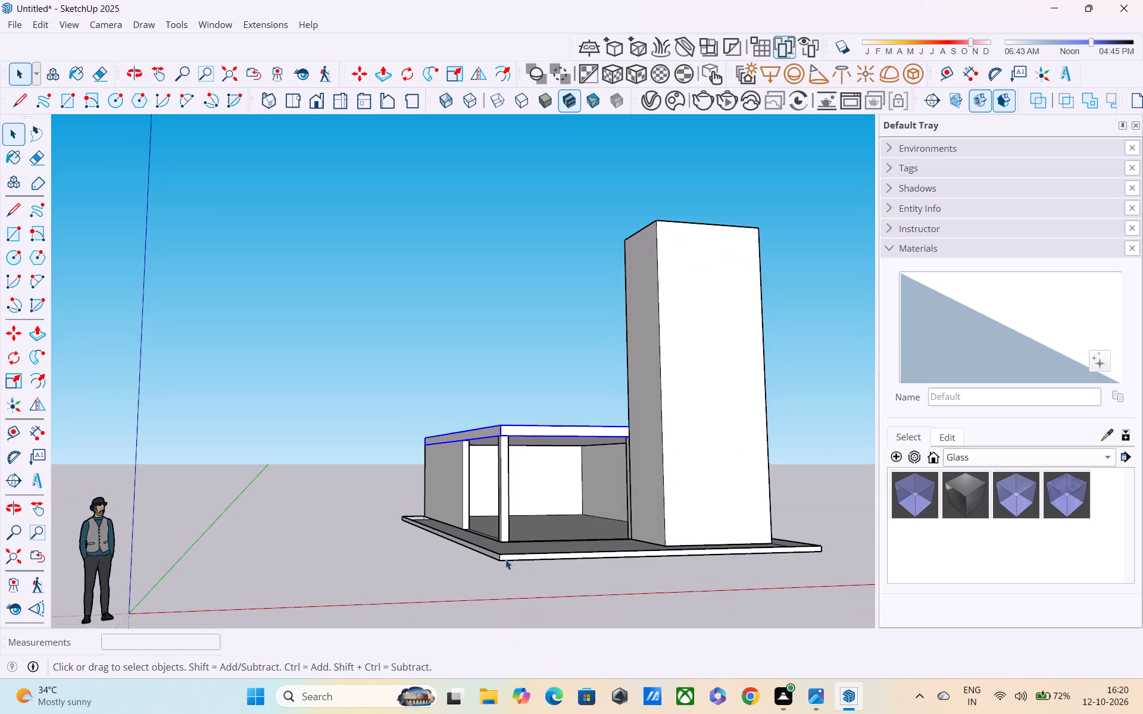
{"action": "left_click_drag", "start_coordinate": [483, 287], "coordinate": [483, 293]}
{"action": "left_click", "coordinate": [496, 431]}
{"action": "key", "text": "m"}
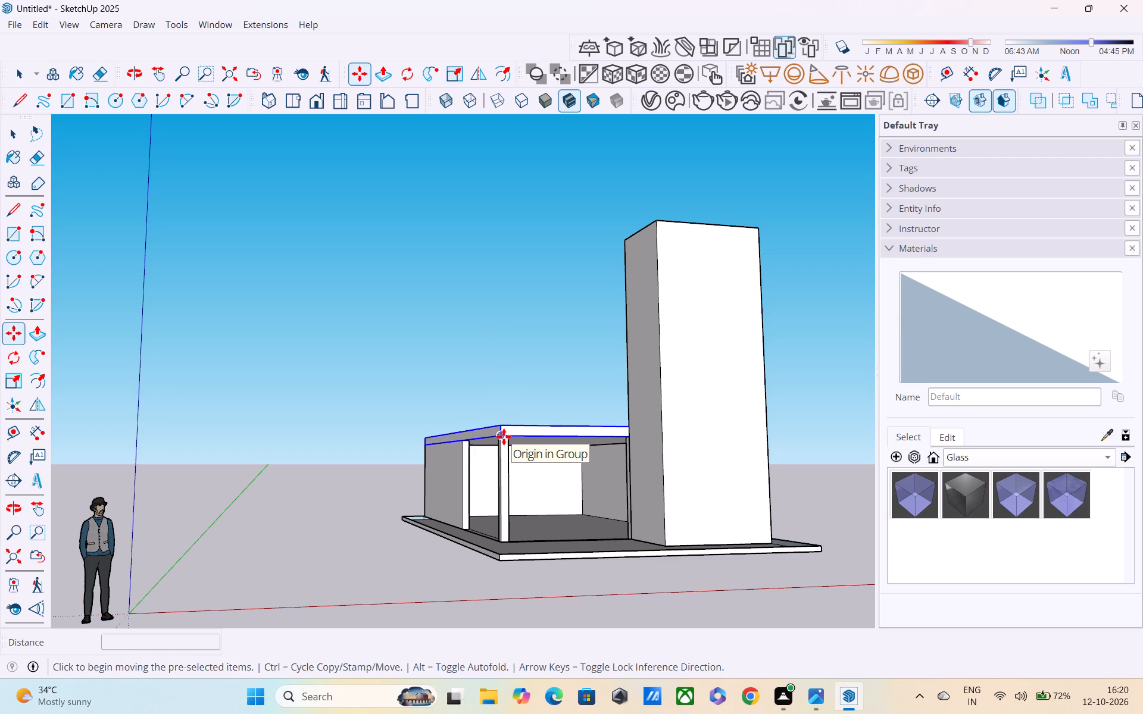
{"action": "left_click", "coordinate": [504, 437]}
{"action": "middle_click_drag", "start_coordinate": [495, 390], "coordinate": [549, 402]}
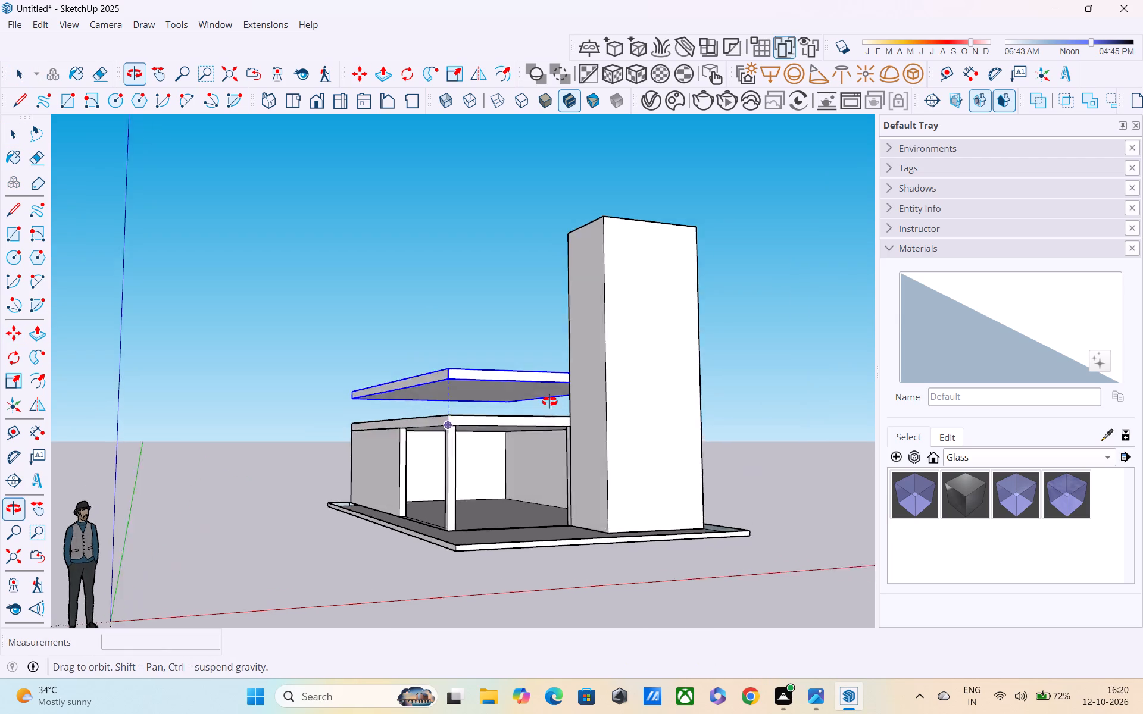
{"action": "middle_click_drag", "start_coordinate": [549, 402], "coordinate": [588, 415]}
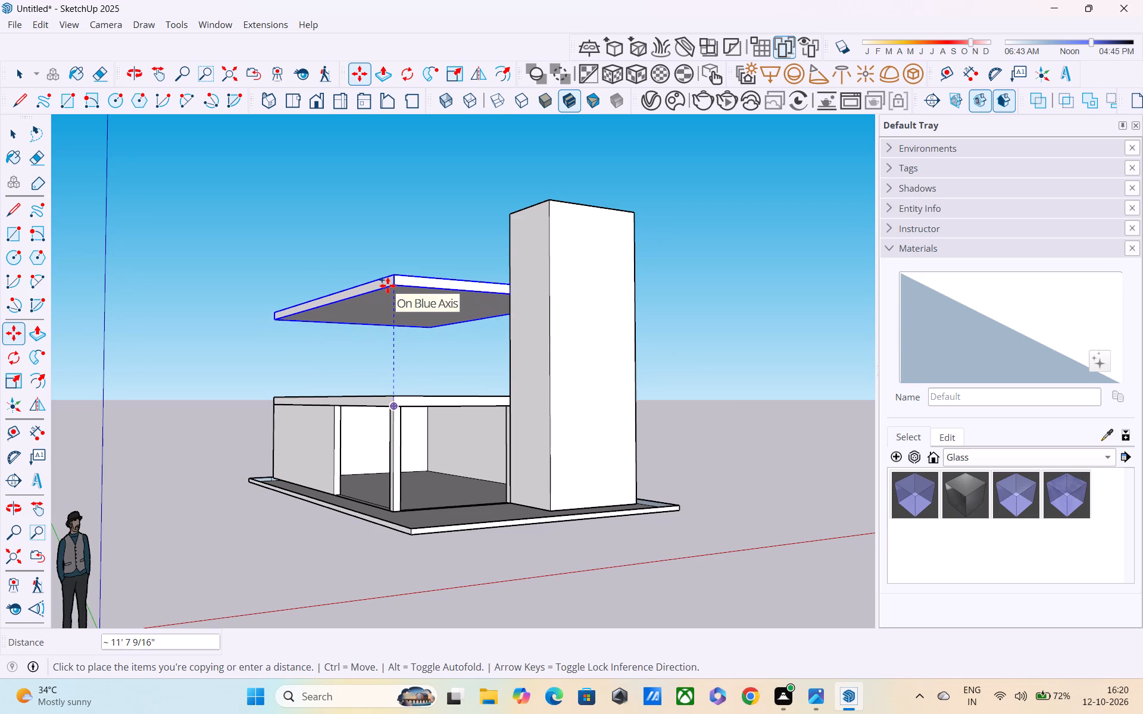
{"action": "type", "text": "10'"}
{"action": "key", "text": "Return"}
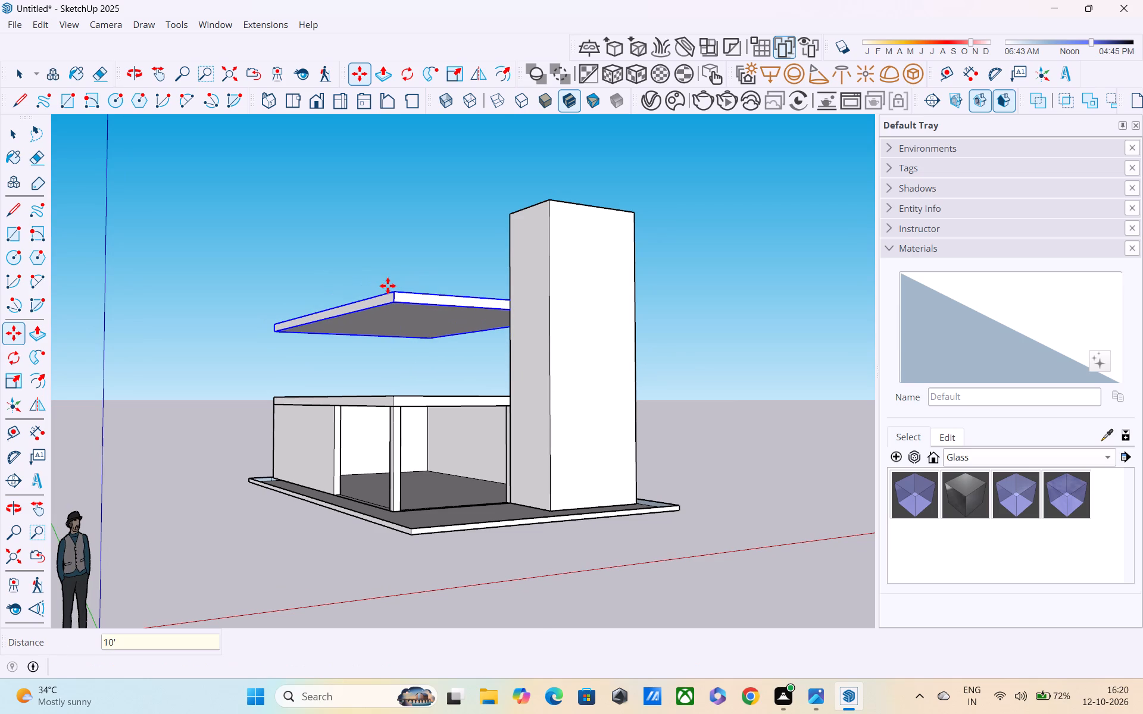
{"action": "middle_click_drag", "start_coordinate": [380, 342], "coordinate": [195, 507]}
{"action": "scroll", "coordinate": [318, 393], "scroll_direction": "down", "scroll_amount": 4}
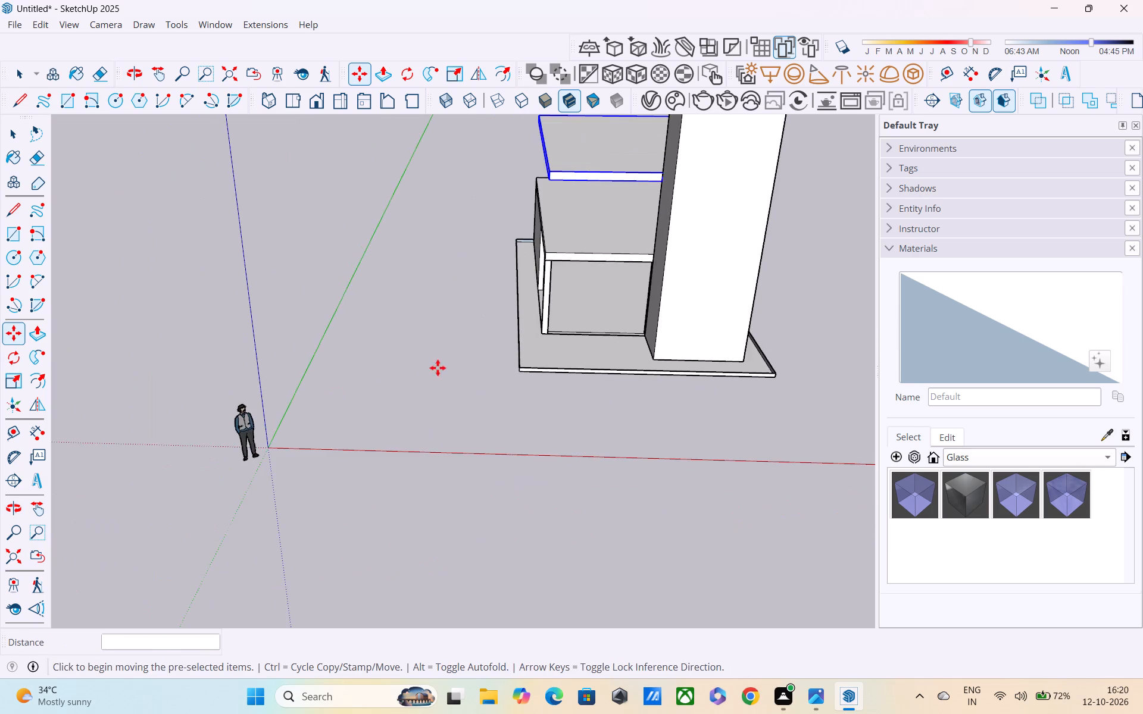
{"action": "middle_click_drag", "start_coordinate": [443, 352], "coordinate": [452, 280]}
{"action": "scroll", "coordinate": [534, 293], "scroll_direction": "up", "scroll_amount": 2}
{"action": "middle_click_drag", "start_coordinate": [534, 293], "coordinate": [534, 236]}
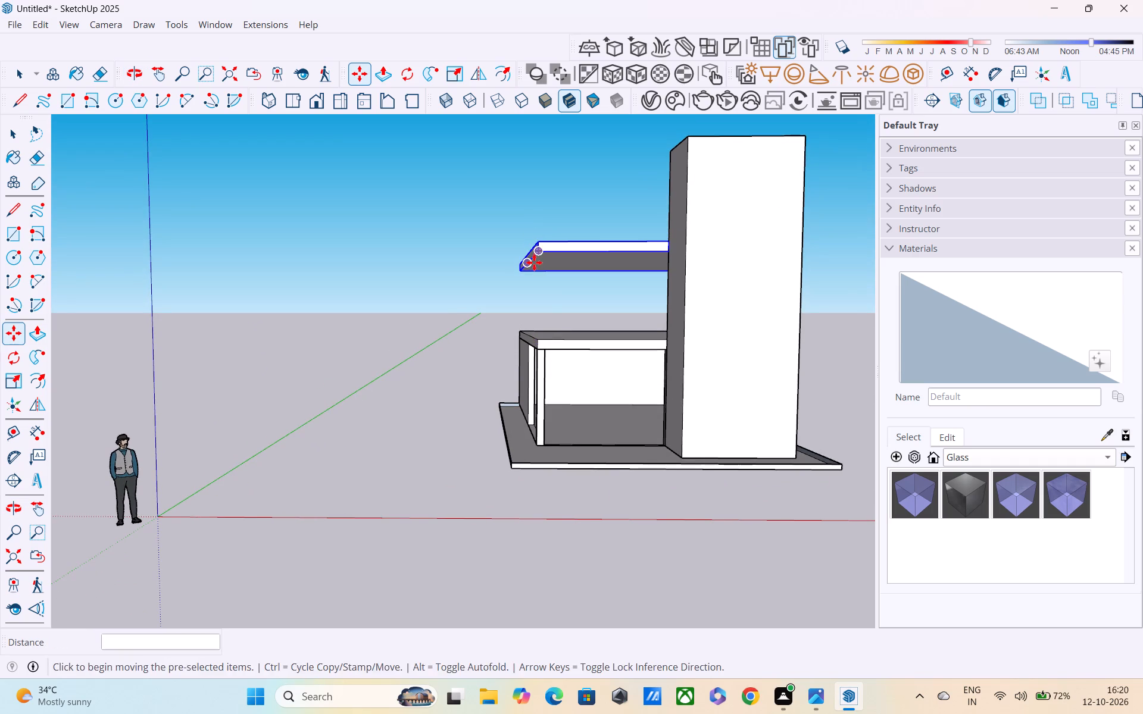
{"action": "key", "text": "Escape"}
{"action": "key", "text": "Escape"}
{"action": "scroll", "coordinate": [592, 375], "scroll_direction": "down", "scroll_amount": 2}
{"action": "key", "text": "Escape"}
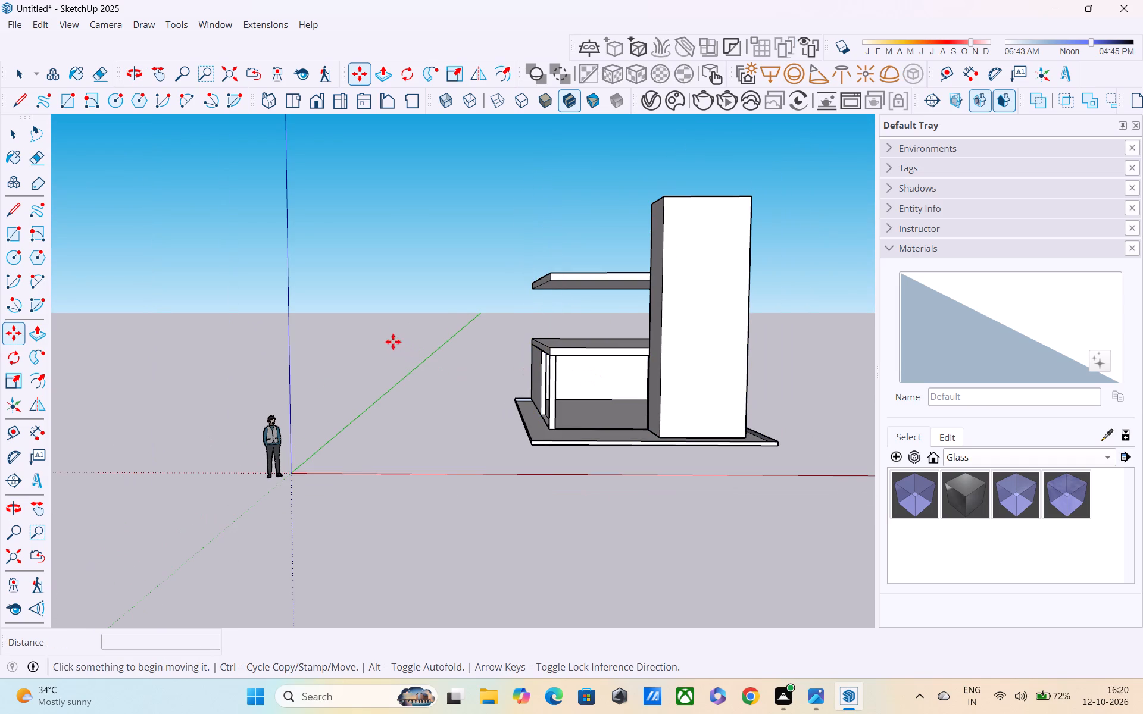
{"action": "key", "text": "Escape"}
Examine the raised slab copy, the space above the lower roof slab and the front corner column.
{"action": "middle_click_drag", "start_coordinate": [532, 324], "coordinate": [509, 313]}
{"action": "middle_click_drag", "start_coordinate": [535, 338], "coordinate": [536, 345]}
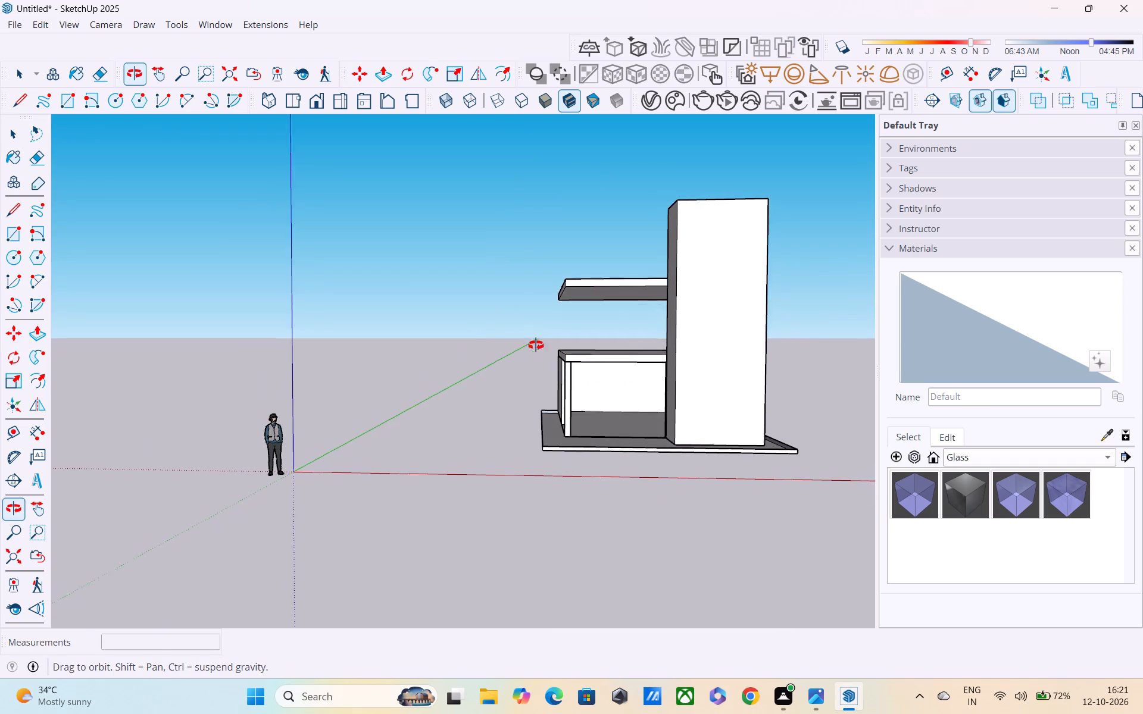
{"action": "middle_click_drag", "start_coordinate": [536, 345], "coordinate": [535, 378]}
{"action": "scroll", "coordinate": [562, 336], "scroll_direction": "up", "scroll_amount": 1}
{"action": "scroll", "coordinate": [564, 330], "scroll_direction": "down", "scroll_amount": 1}
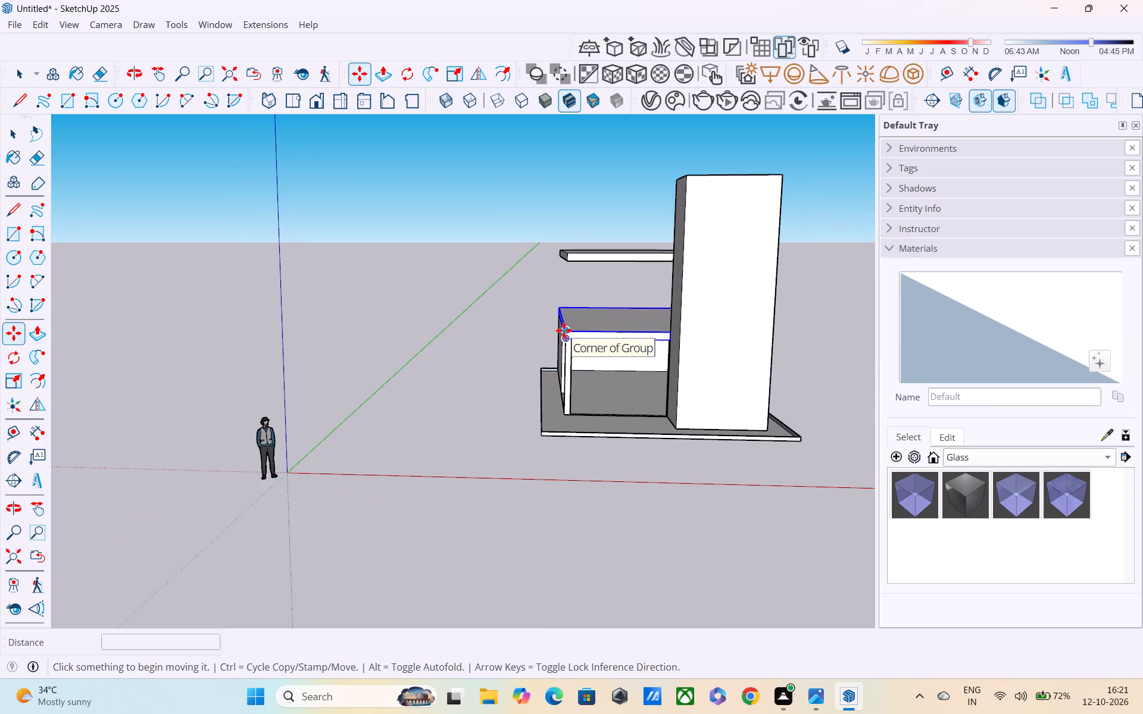
{"action": "middle_click_drag", "start_coordinate": [622, 295], "coordinate": [623, 261]}
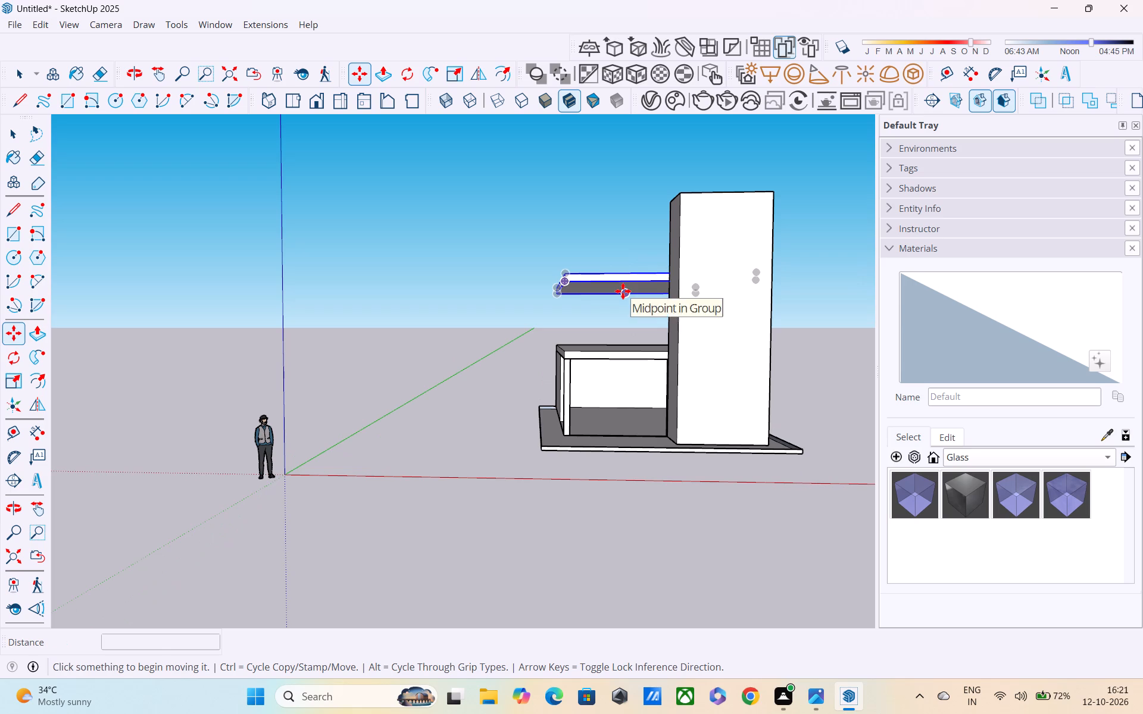
{"action": "middle_click_drag", "start_coordinate": [606, 372], "coordinate": [605, 350]}
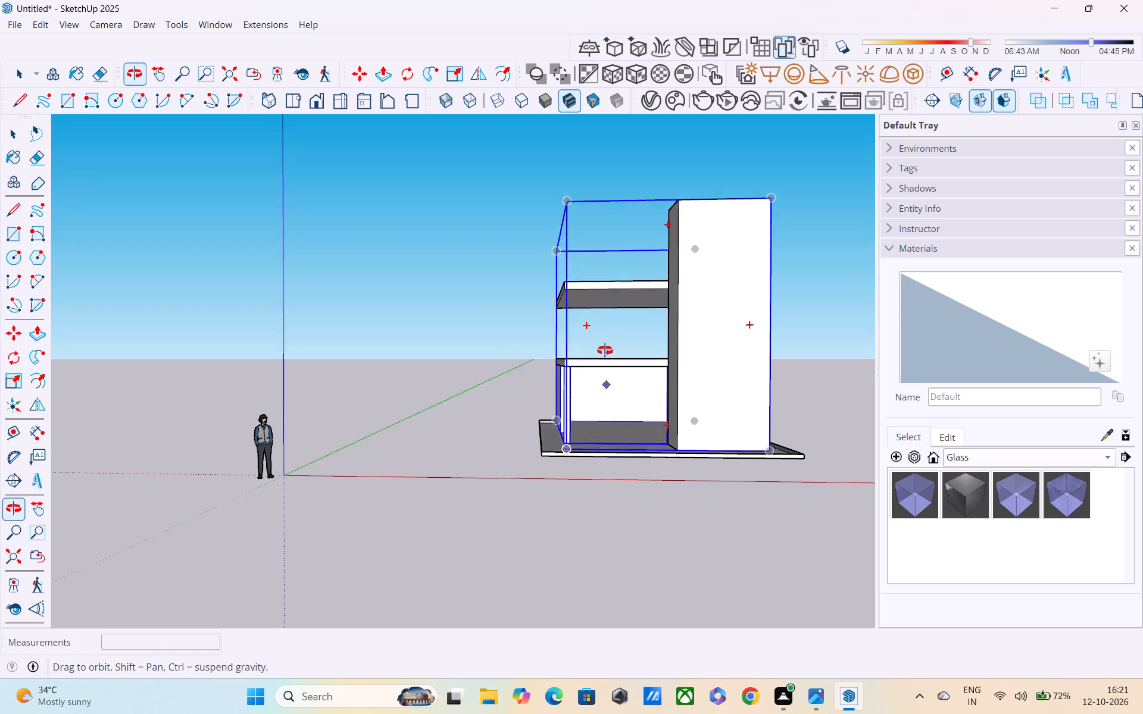
{"action": "middle_click_drag", "start_coordinate": [605, 350], "coordinate": [602, 342]}
{"action": "key", "text": "Escape"}
{"action": "key", "text": "Escape"}
{"action": "middle_click_drag", "start_coordinate": [504, 321], "coordinate": [491, 369]}
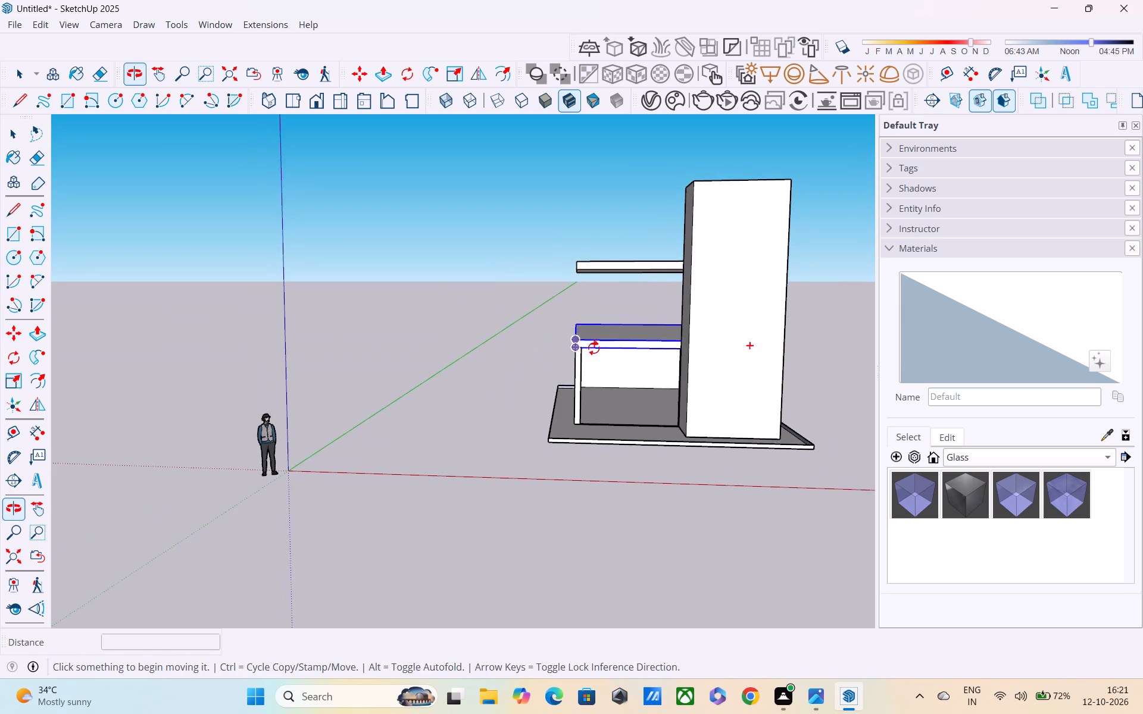
{"action": "scroll", "coordinate": [594, 348], "scroll_direction": "up", "scroll_amount": 4}
{"action": "key", "text": "Escape"}
{"action": "key", "text": "Escape"}
{"action": "scroll", "coordinate": [615, 317], "scroll_direction": "down", "scroll_amount": 1}
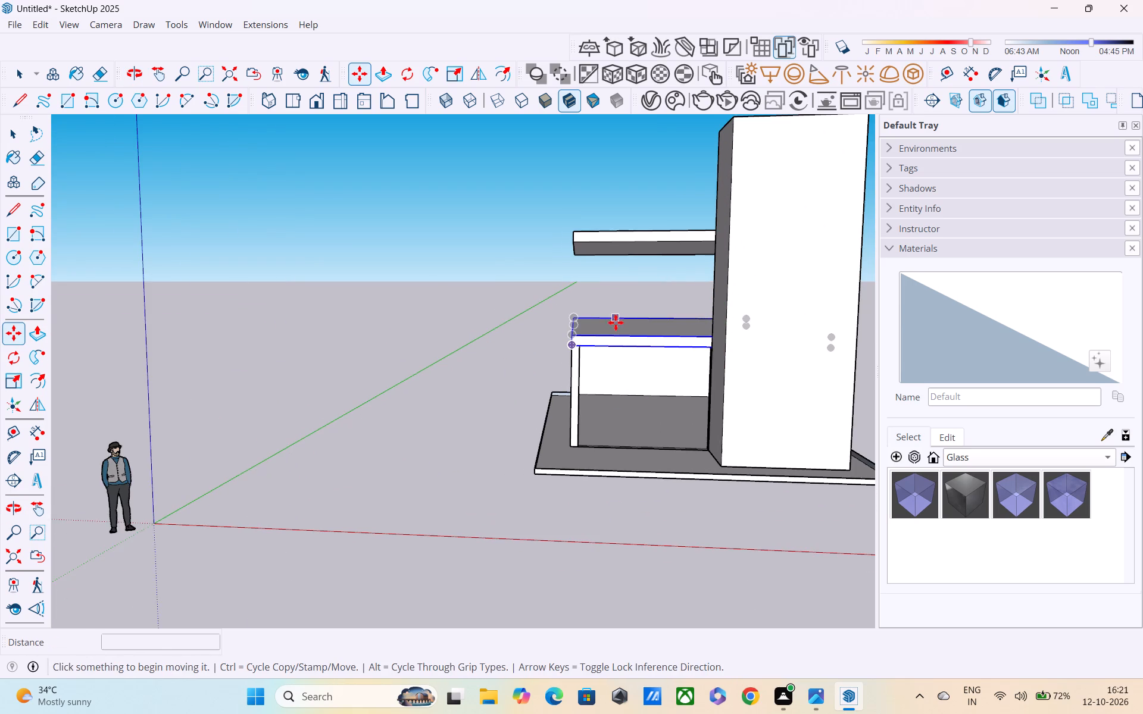
{"action": "middle_click_drag", "start_coordinate": [615, 325], "coordinate": [556, 325]}
{"action": "scroll", "coordinate": [556, 325], "scroll_direction": "down", "scroll_amount": 3}
{"action": "middle_click_drag", "start_coordinate": [603, 322], "coordinate": [692, 393]}
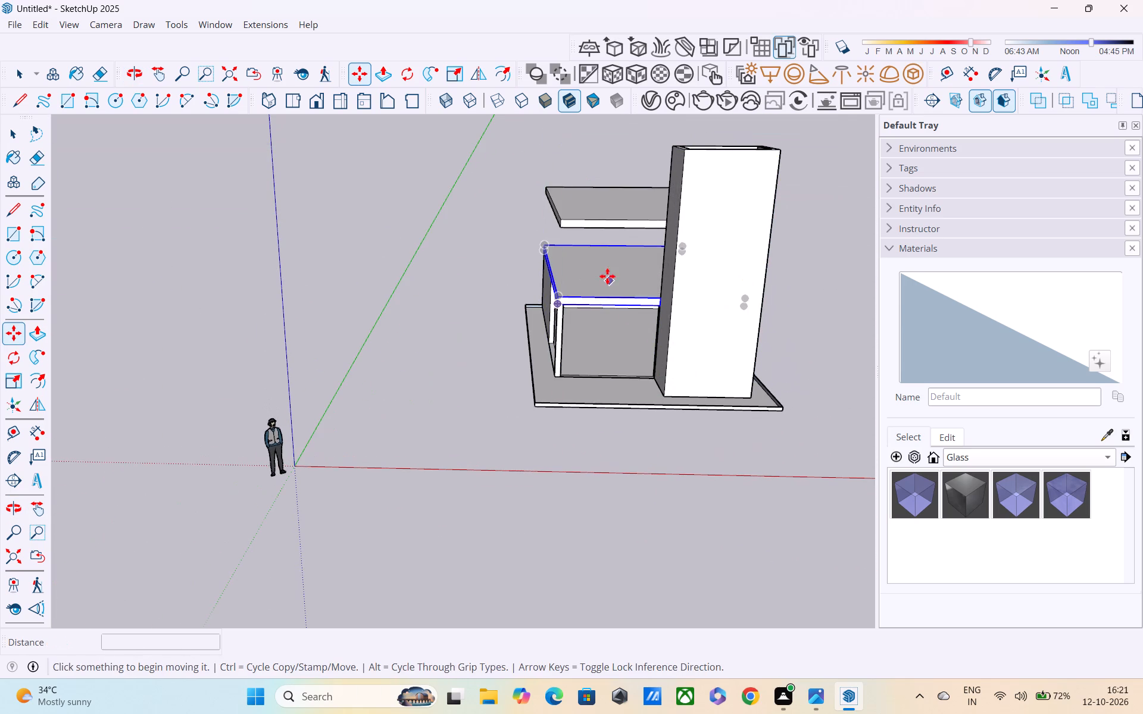
{"action": "key", "text": "Escape"}
{"action": "key", "text": "Escape"}
{"action": "left_click", "coordinate": [508, 190]}
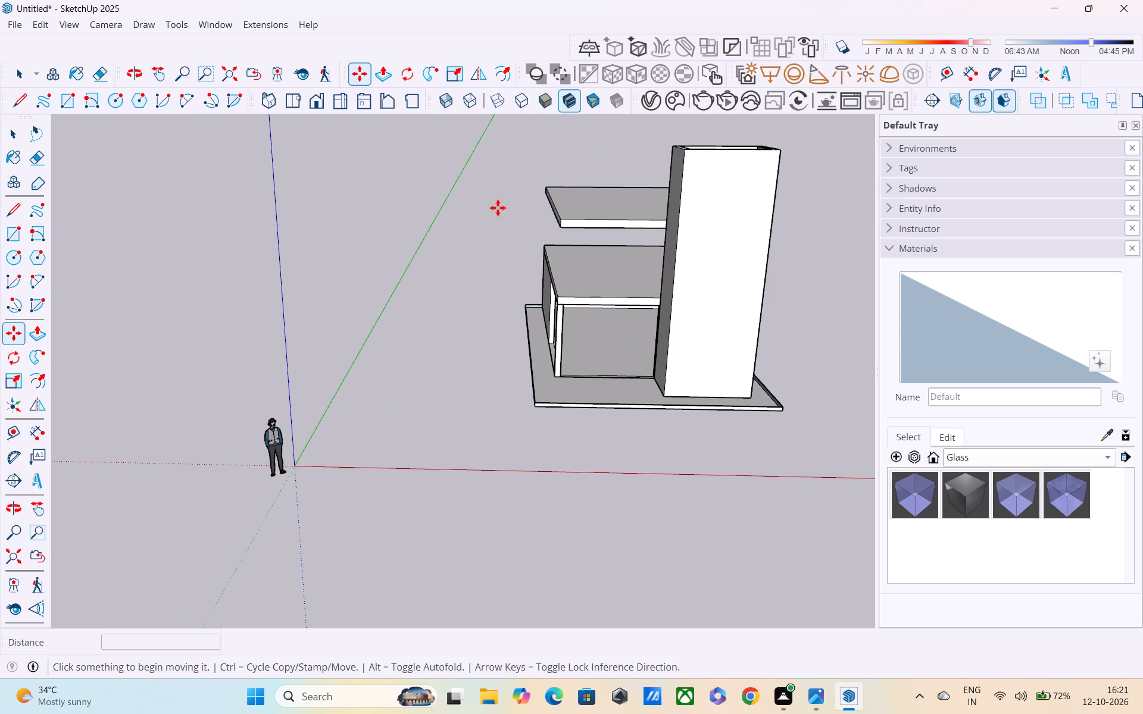
{"action": "key", "text": "space"}
{"action": "left_click", "coordinate": [491, 208]}
{"action": "middle_click_drag", "start_coordinate": [524, 231], "coordinate": [617, 199]}
{"action": "middle_click_drag", "start_coordinate": [521, 302], "coordinate": [510, 274]}
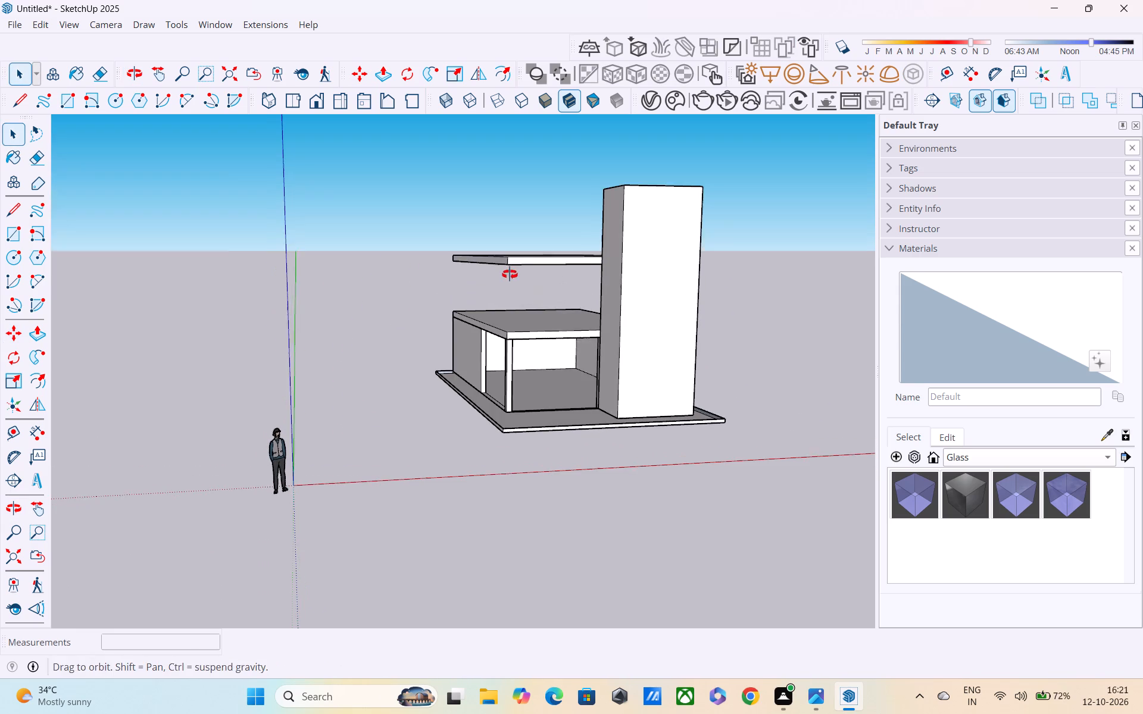
{"action": "middle_click_drag", "start_coordinate": [510, 274], "coordinate": [509, 273]}
{"action": "middle_click_drag", "start_coordinate": [500, 302], "coordinate": [492, 300]}
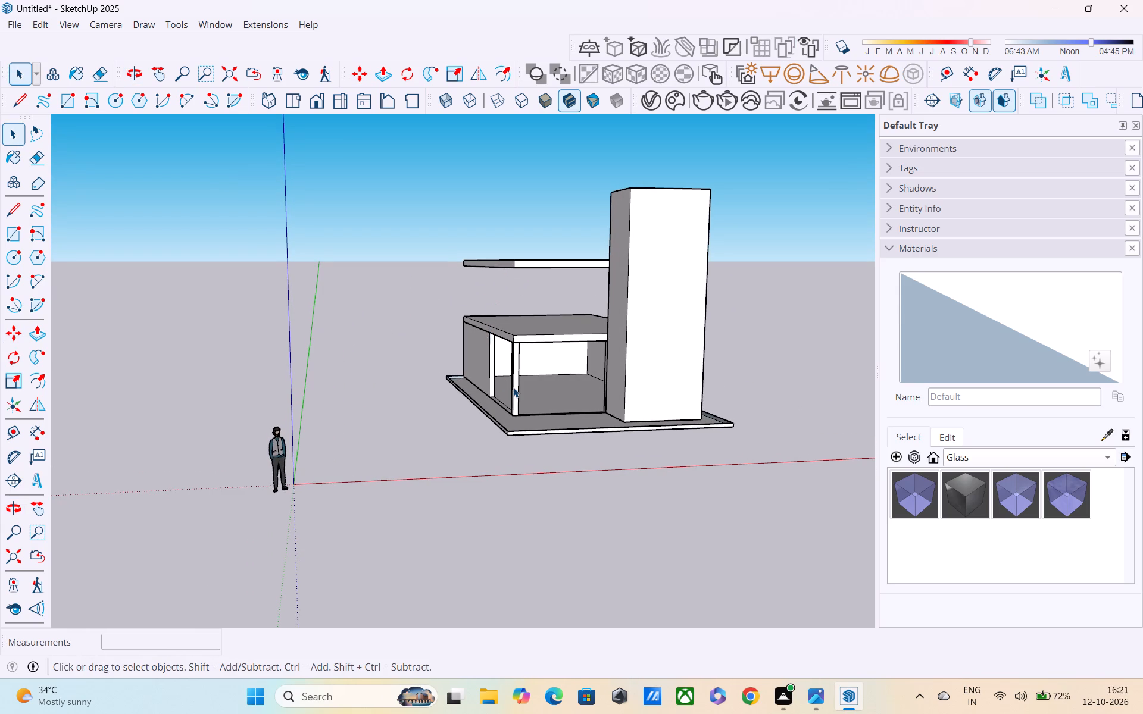
Inside the walls group, copy the front corner column's face 11' up from its base onto the lower roof slab, and leave the group.
{"action": "double_click", "coordinate": [513, 387]}
{"action": "scroll", "coordinate": [513, 369], "scroll_direction": "up", "scroll_amount": 3}
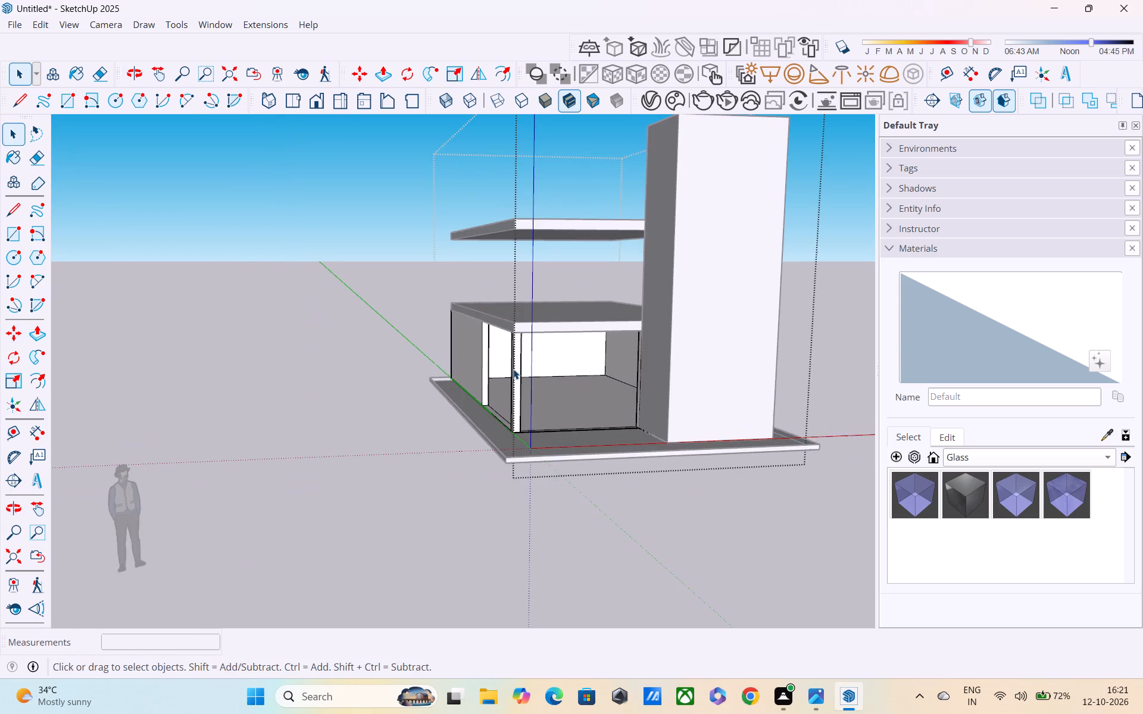
{"action": "scroll", "coordinate": [513, 369], "scroll_direction": "up", "scroll_amount": 5}
{"action": "double_click", "coordinate": [516, 363]}
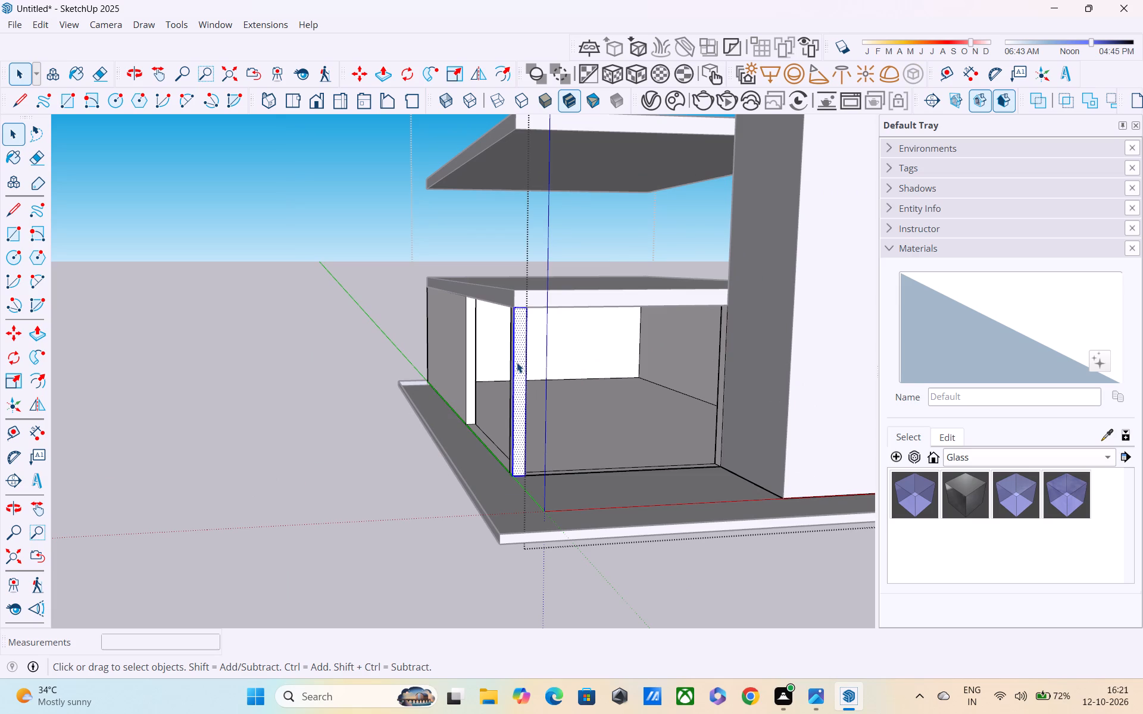
{"action": "key", "text": "c"}
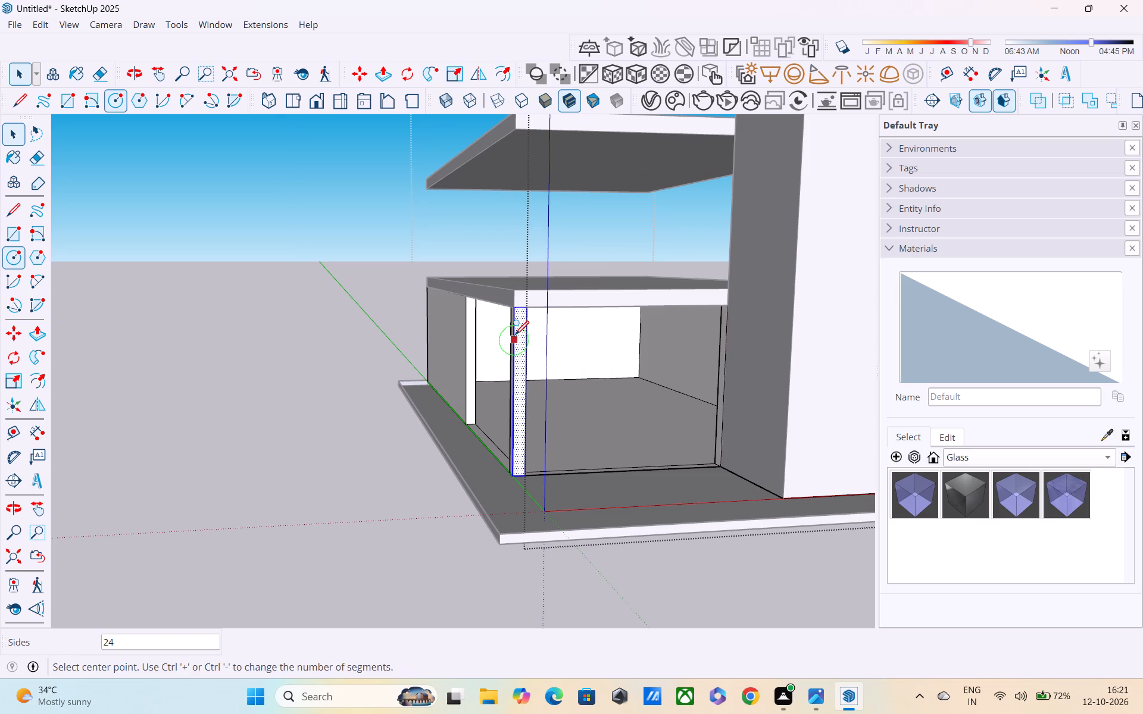
{"action": "key", "text": "BackSpace"}
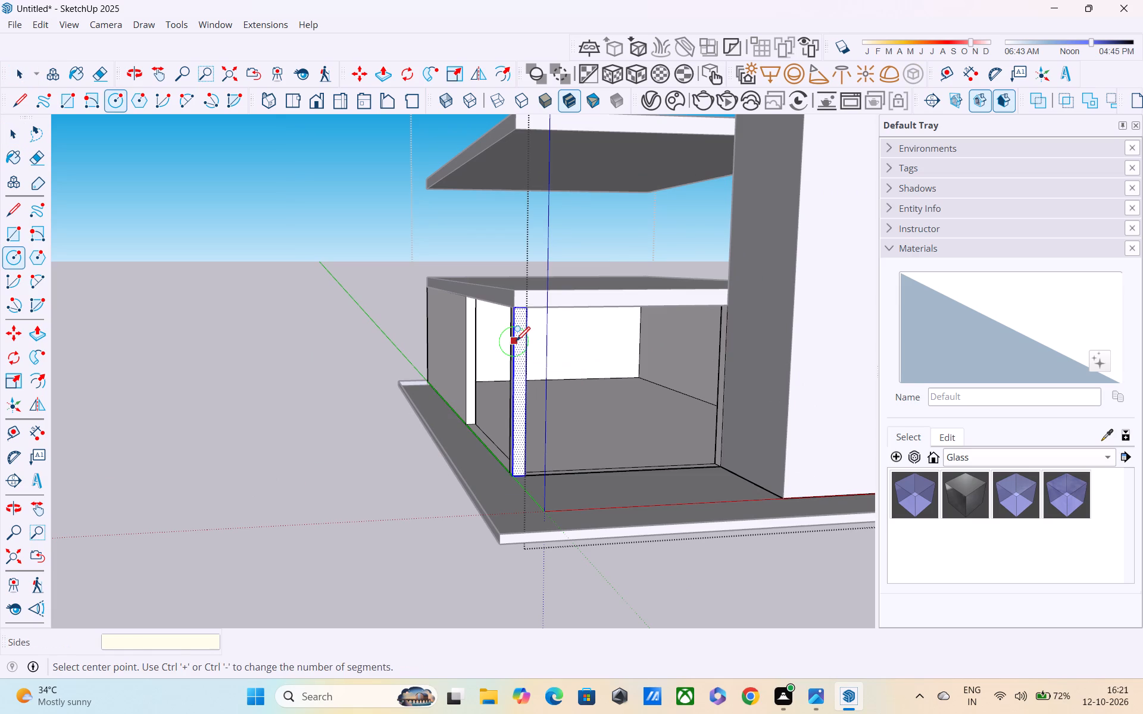
{"action": "key", "text": "m"}
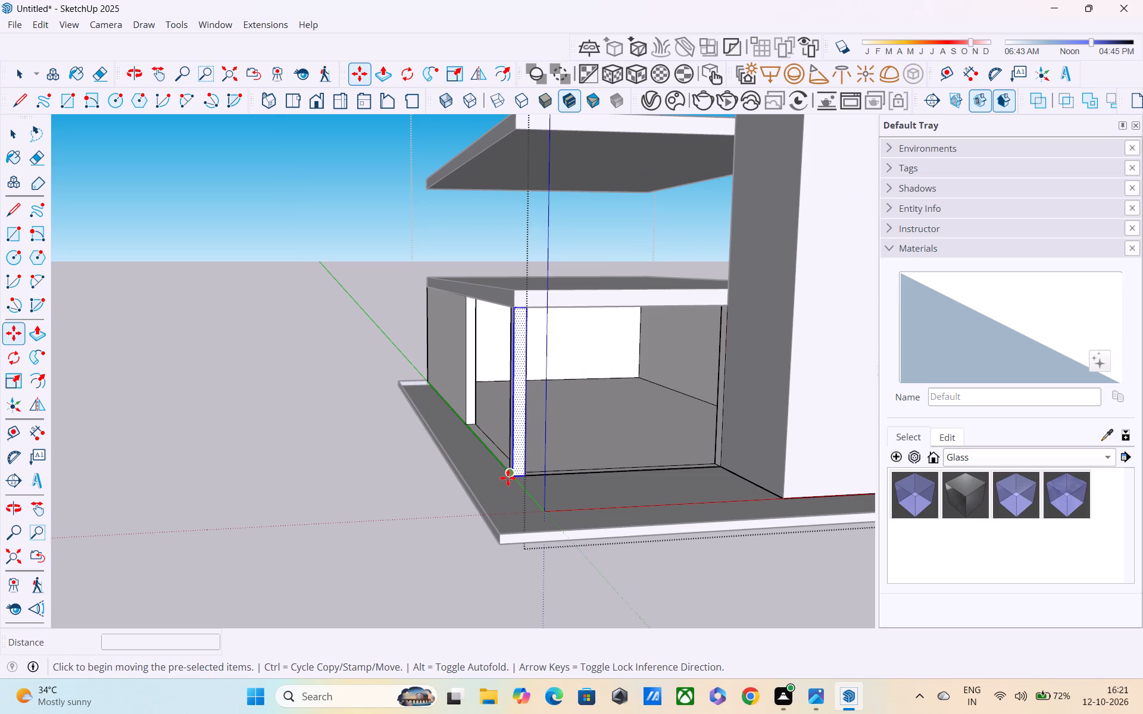
{"action": "left_click", "coordinate": [512, 474]}
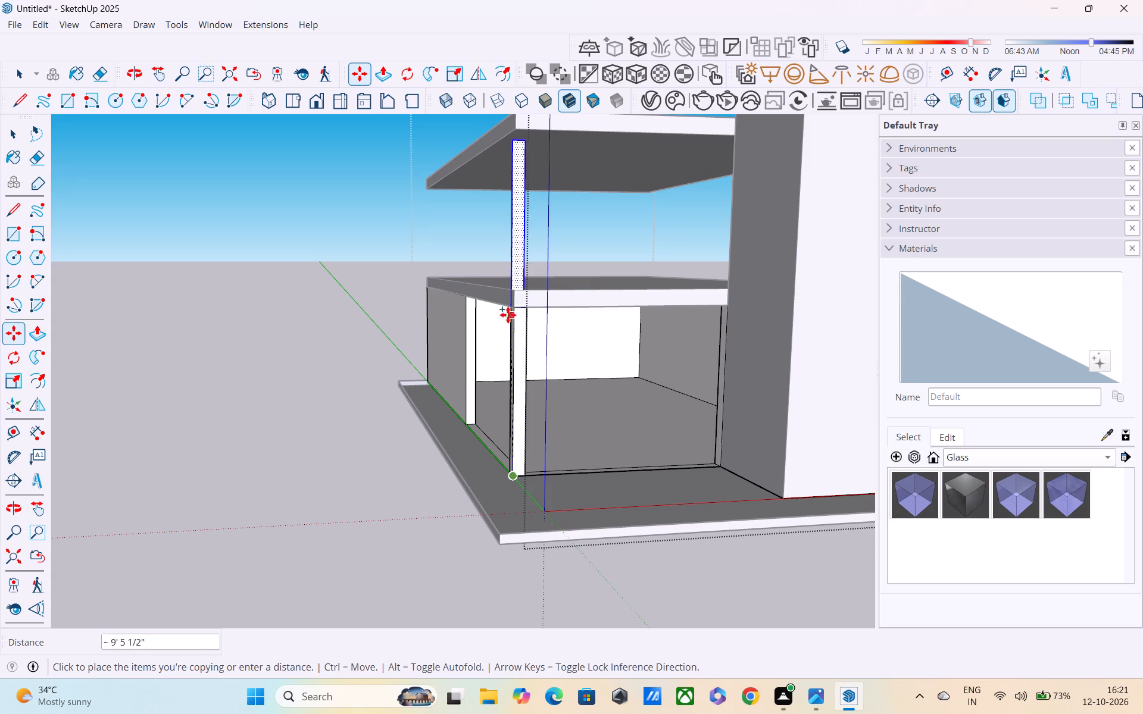
{"action": "middle_click_drag", "start_coordinate": [506, 311], "coordinate": [507, 366]}
{"action": "left_click", "coordinate": [514, 376]}
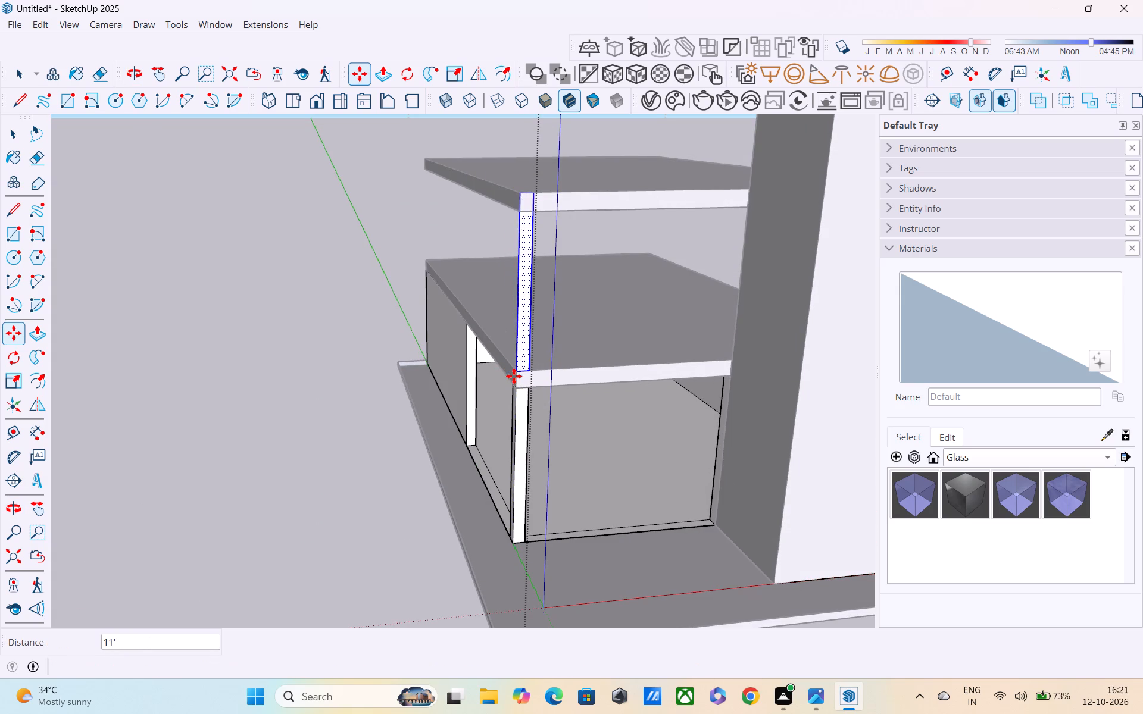
{"action": "scroll", "coordinate": [514, 373], "scroll_direction": "down", "scroll_amount": 4}
{"action": "middle_click_drag", "start_coordinate": [514, 372], "coordinate": [427, 346]}
{"action": "key", "text": "Escape"}
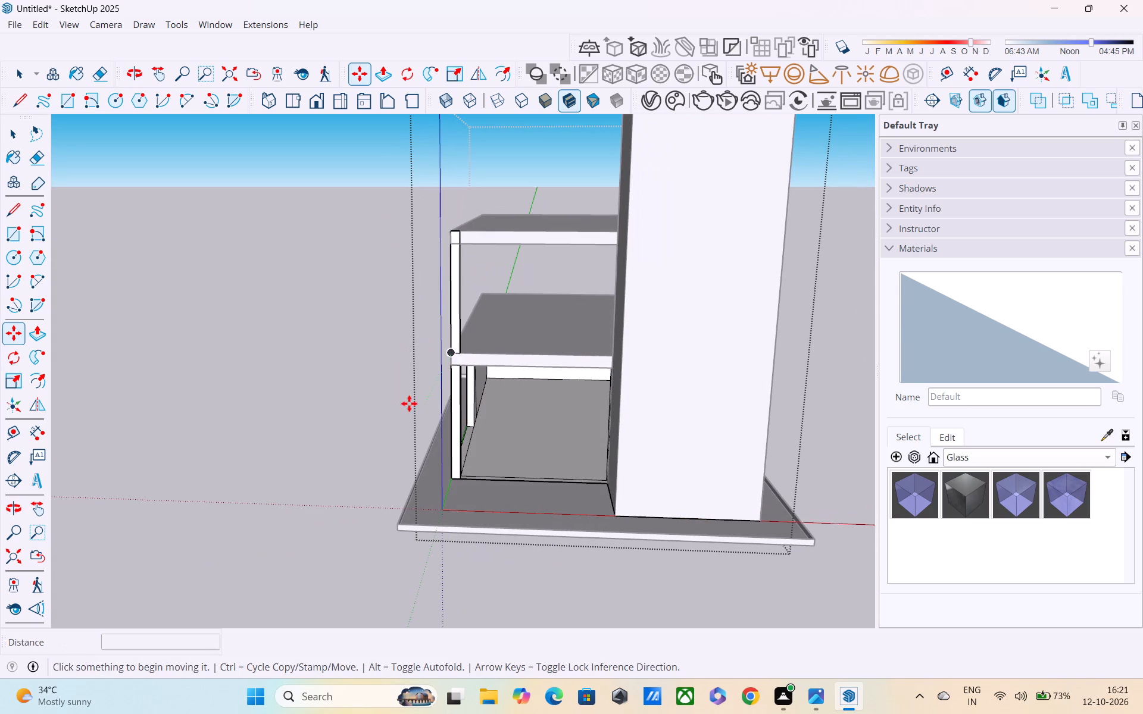
{"action": "key", "text": "space"}
{"action": "key", "text": "space"}
{"action": "key", "text": "space"}
{"action": "double_click", "coordinate": [357, 380]}
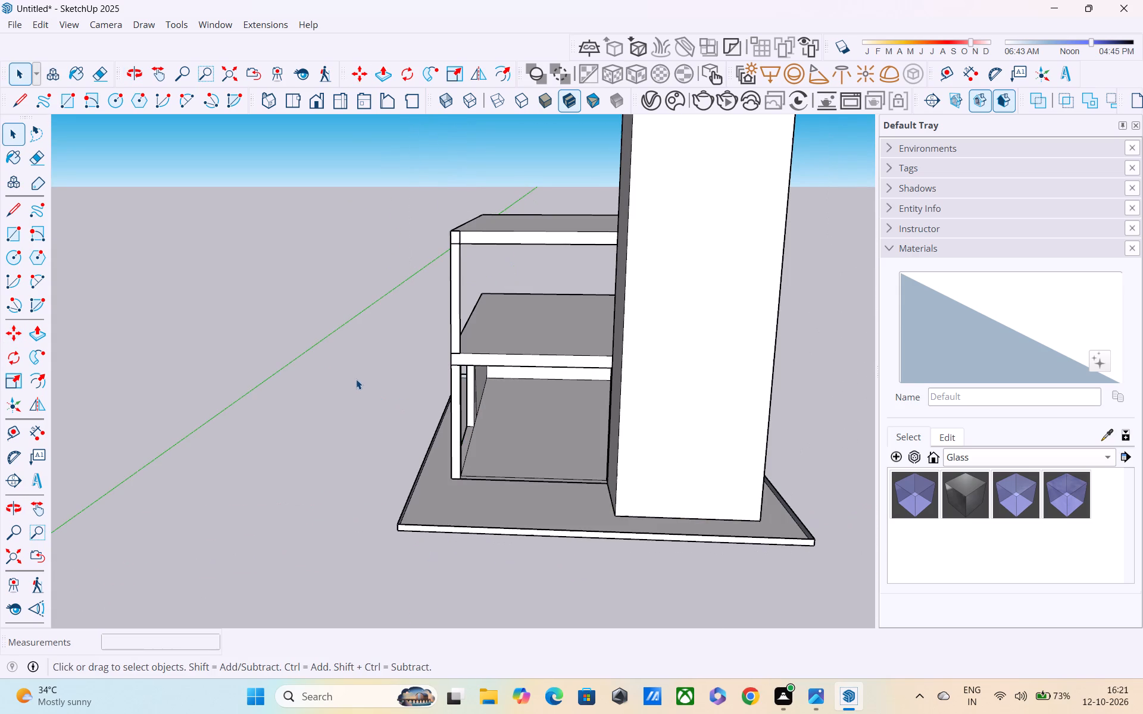
Examine the upper storey from the side and rear, checking the copied column face, both slabs and the tower.
{"action": "scroll", "coordinate": [426, 379], "scroll_direction": "down", "scroll_amount": 3}
{"action": "middle_click_drag", "start_coordinate": [468, 382], "coordinate": [563, 364]}
{"action": "scroll", "coordinate": [379, 376], "scroll_direction": "up", "scroll_amount": 1}
{"action": "middle_click_drag", "start_coordinate": [379, 376], "coordinate": [586, 378]}
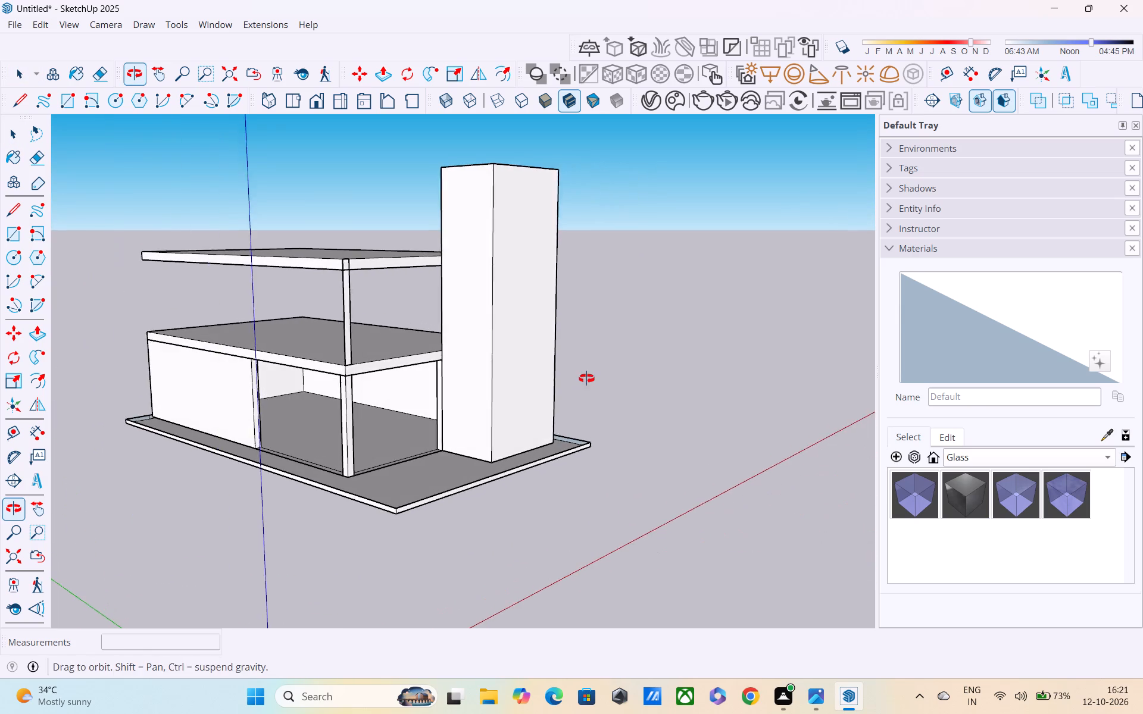
{"action": "middle_click_drag", "start_coordinate": [586, 378], "coordinate": [582, 378]}
{"action": "scroll", "coordinate": [439, 384], "scroll_direction": "down", "scroll_amount": 1}
{"action": "middle_click_drag", "start_coordinate": [427, 378], "coordinate": [486, 398]}
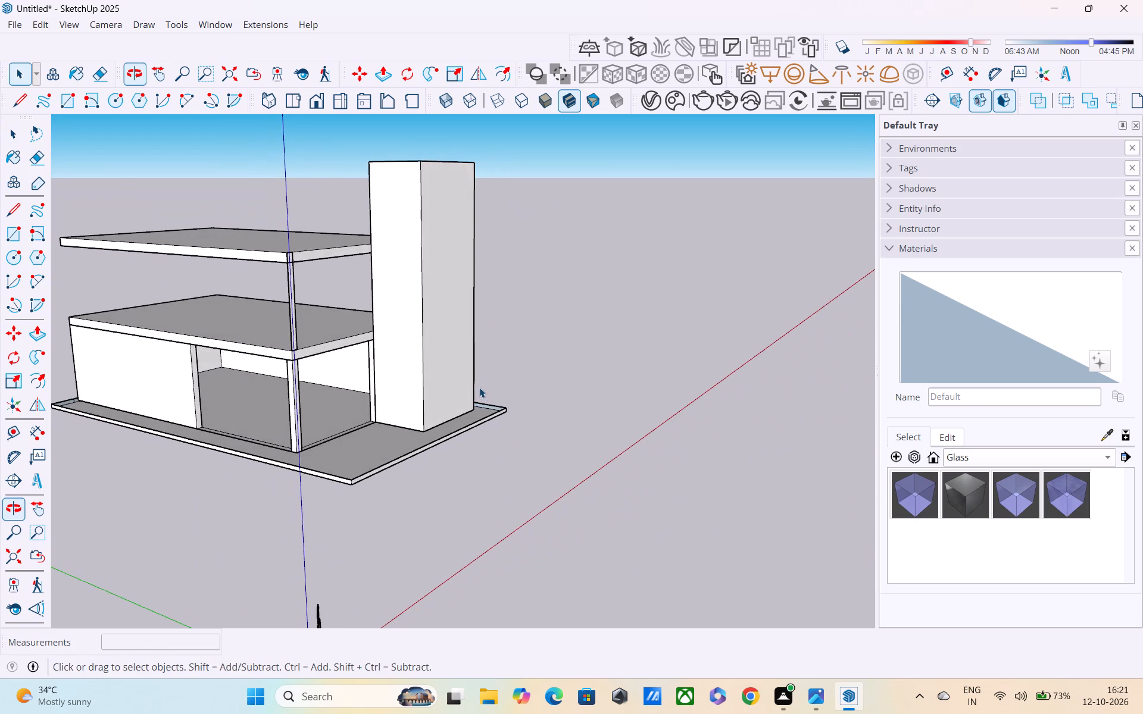
{"action": "scroll", "coordinate": [479, 387], "scroll_direction": "down", "scroll_amount": 2}
{"action": "middle_click_drag", "start_coordinate": [440, 384], "coordinate": [540, 367]}
{"action": "scroll", "coordinate": [192, 399], "scroll_direction": "up", "scroll_amount": 1}
{"action": "scroll", "coordinate": [192, 393], "scroll_direction": "down", "scroll_amount": 4}
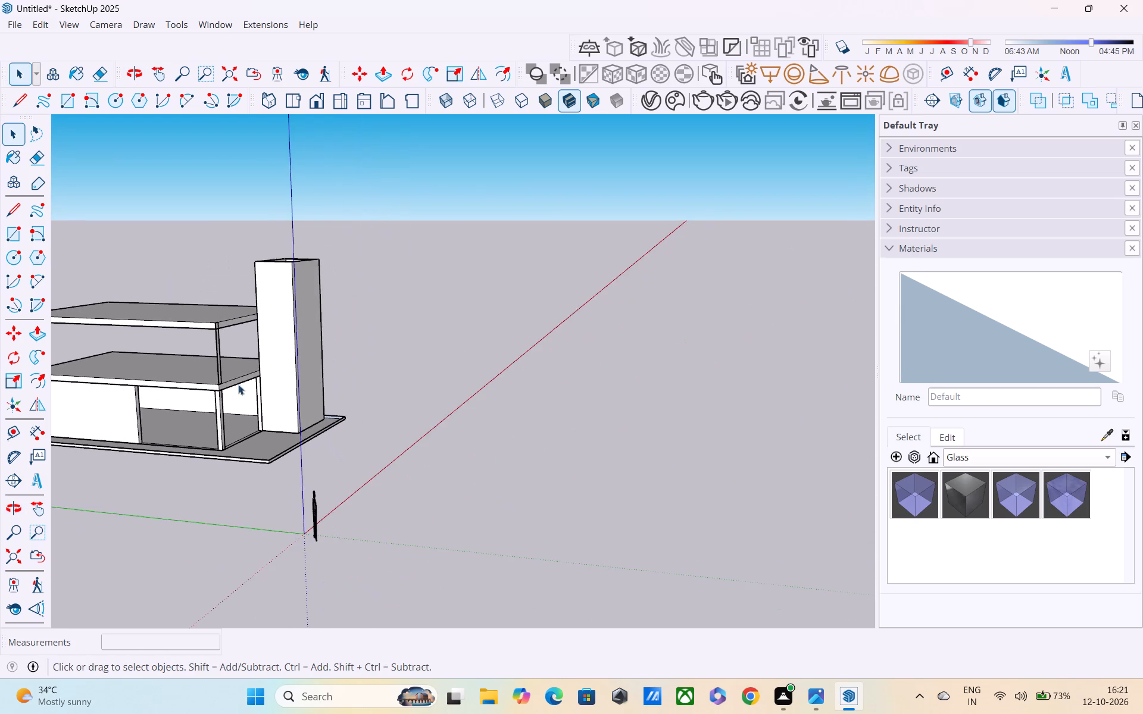
{"action": "middle_click_drag", "start_coordinate": [248, 382], "coordinate": [301, 374]}
{"action": "middle_click_drag", "start_coordinate": [301, 371], "coordinate": [542, 361], "text": "shift"}
{"action": "middle_click_drag", "start_coordinate": [185, 385], "coordinate": [269, 401]}
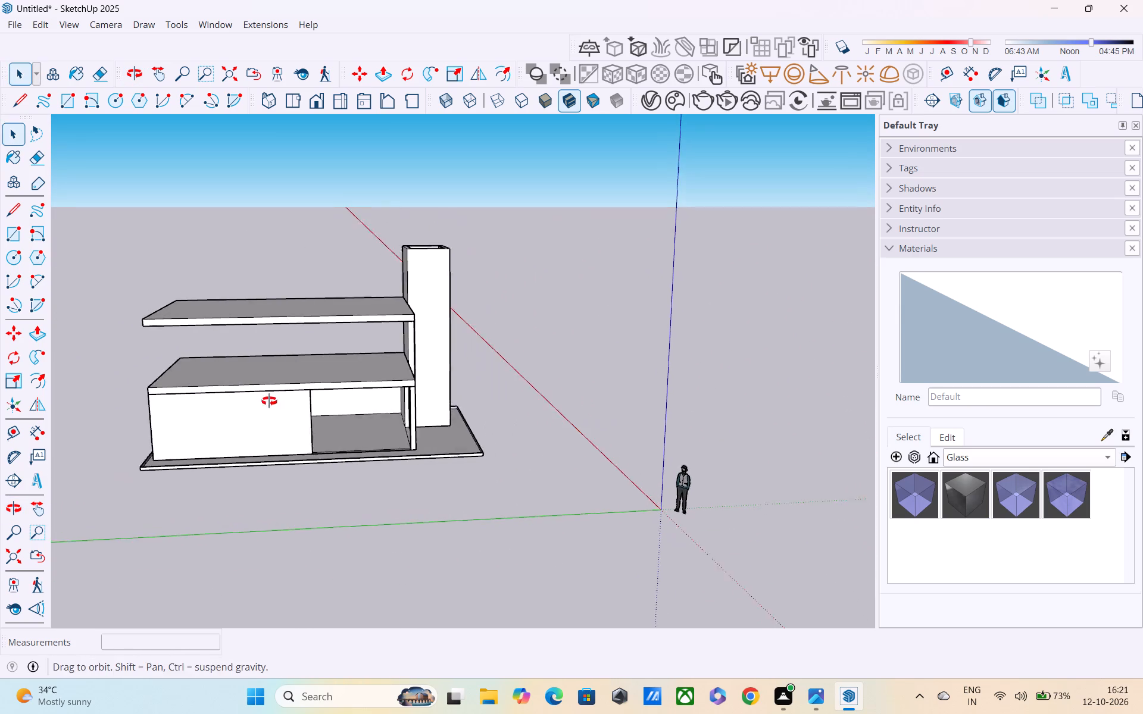
{"action": "middle_click_drag", "start_coordinate": [269, 401], "coordinate": [275, 403]}
{"action": "scroll", "coordinate": [120, 390], "scroll_direction": "down", "scroll_amount": 4}
{"action": "middle_click_drag", "start_coordinate": [129, 377], "coordinate": [311, 352]}
{"action": "scroll", "coordinate": [211, 371], "scroll_direction": "down", "scroll_amount": 4}
{"action": "middle_click_drag", "start_coordinate": [174, 390], "coordinate": [327, 352]}
{"action": "middle_click_drag", "start_coordinate": [0, 425], "coordinate": [218, 427]}
{"action": "middle_click_drag", "start_coordinate": [124, 404], "coordinate": [129, 403]}
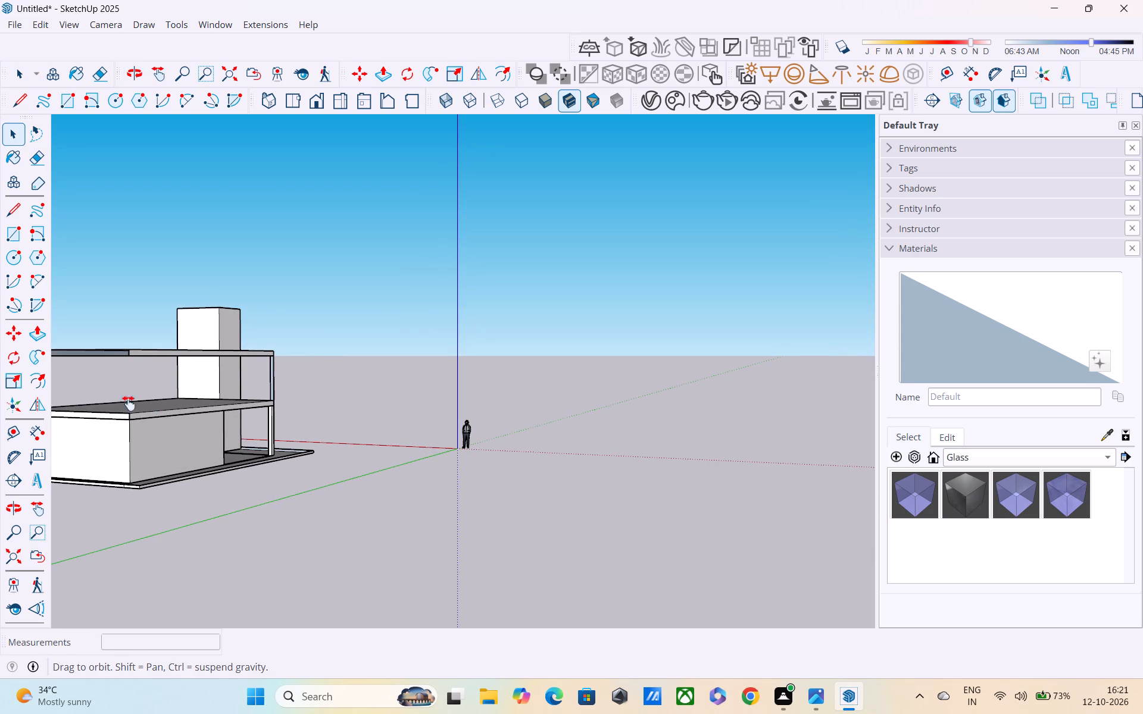
{"action": "middle_click_drag", "start_coordinate": [129, 403], "coordinate": [327, 408]}
{"action": "scroll", "coordinate": [278, 347], "scroll_direction": "up", "scroll_amount": 7, "text": "shift"}
{"action": "middle_click_drag", "start_coordinate": [315, 354], "coordinate": [363, 415]}
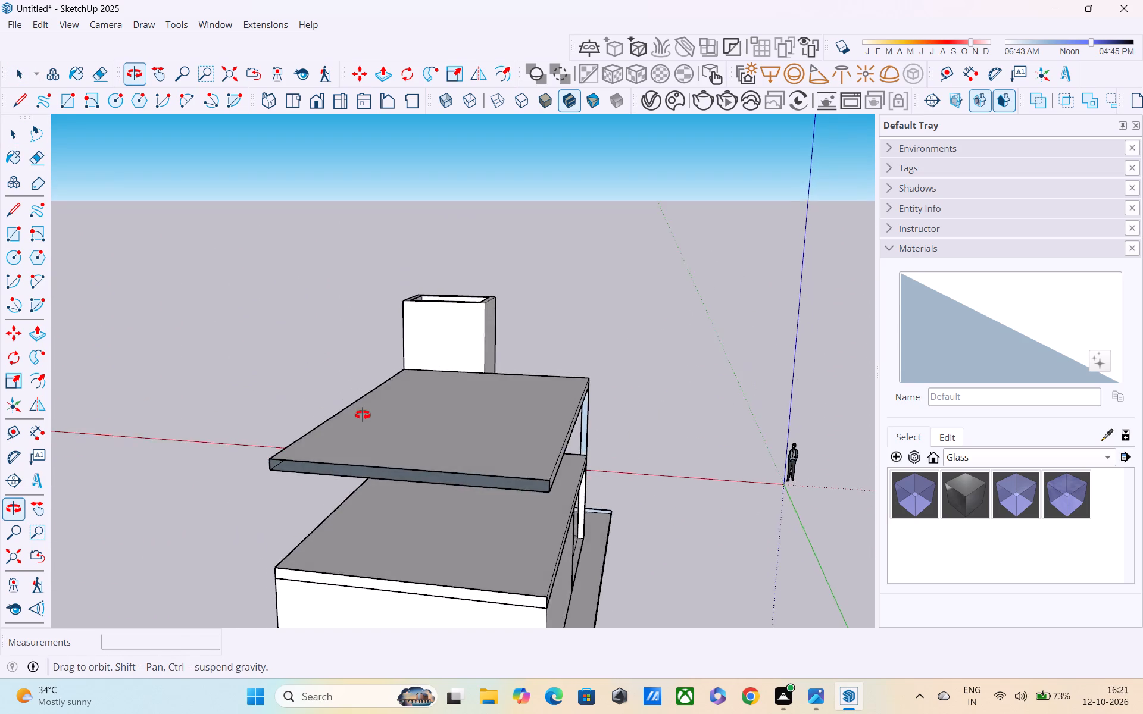
{"action": "middle_click_drag", "start_coordinate": [363, 415], "coordinate": [402, 381]}
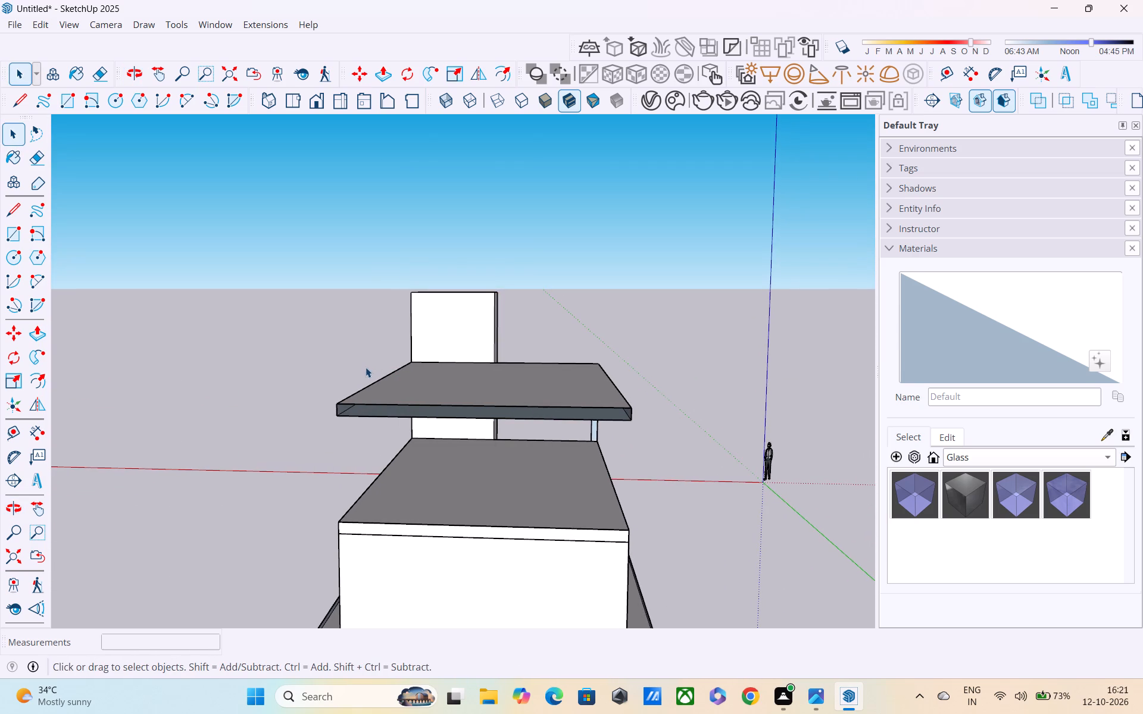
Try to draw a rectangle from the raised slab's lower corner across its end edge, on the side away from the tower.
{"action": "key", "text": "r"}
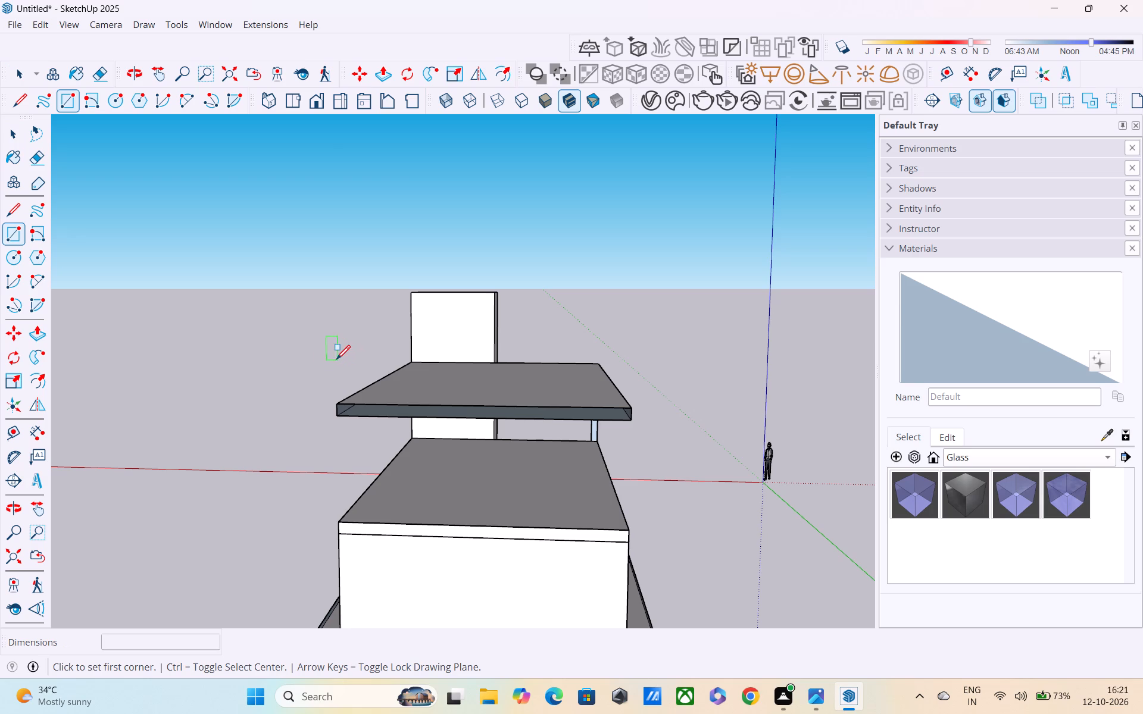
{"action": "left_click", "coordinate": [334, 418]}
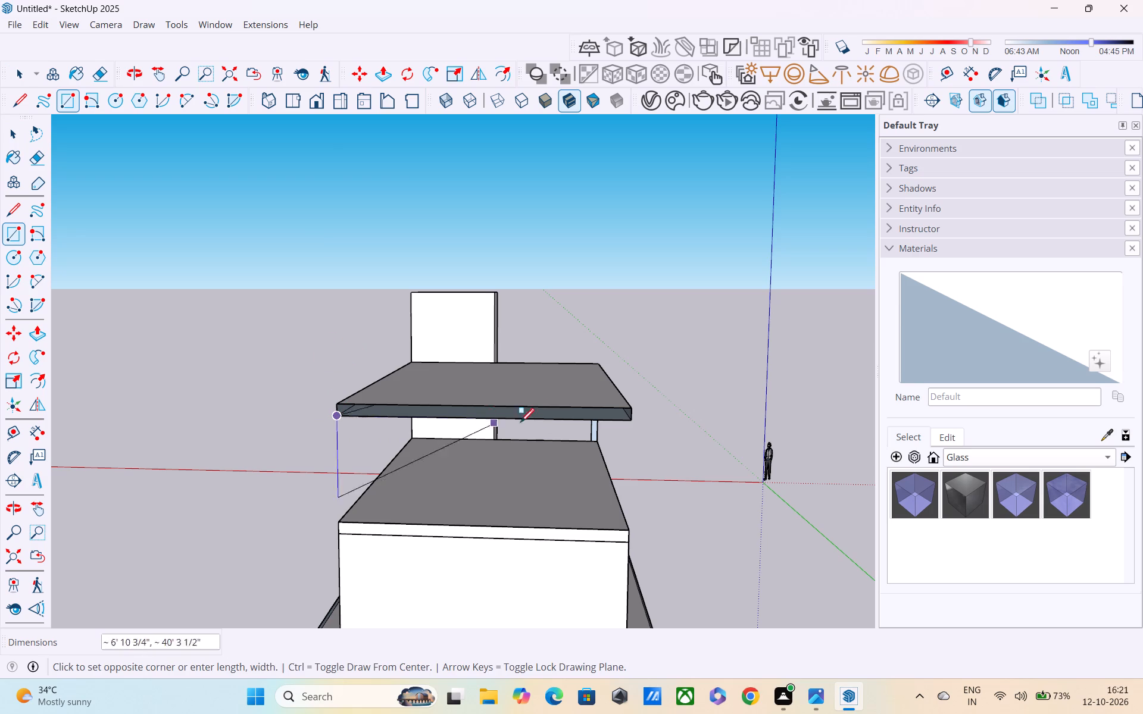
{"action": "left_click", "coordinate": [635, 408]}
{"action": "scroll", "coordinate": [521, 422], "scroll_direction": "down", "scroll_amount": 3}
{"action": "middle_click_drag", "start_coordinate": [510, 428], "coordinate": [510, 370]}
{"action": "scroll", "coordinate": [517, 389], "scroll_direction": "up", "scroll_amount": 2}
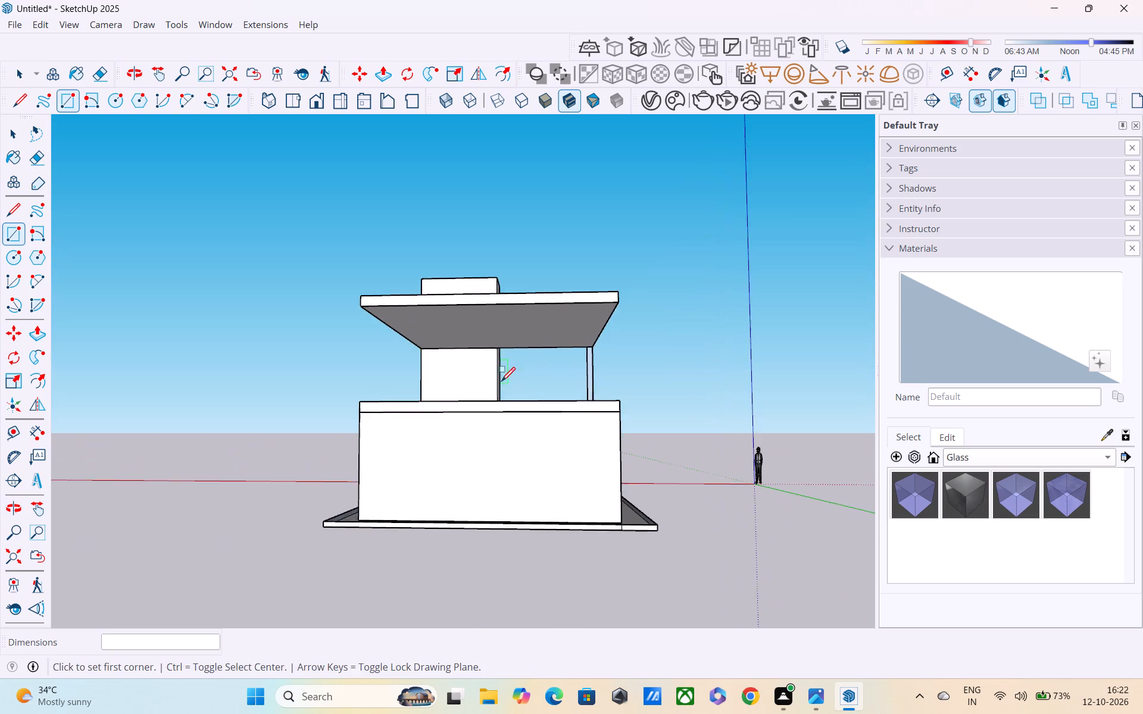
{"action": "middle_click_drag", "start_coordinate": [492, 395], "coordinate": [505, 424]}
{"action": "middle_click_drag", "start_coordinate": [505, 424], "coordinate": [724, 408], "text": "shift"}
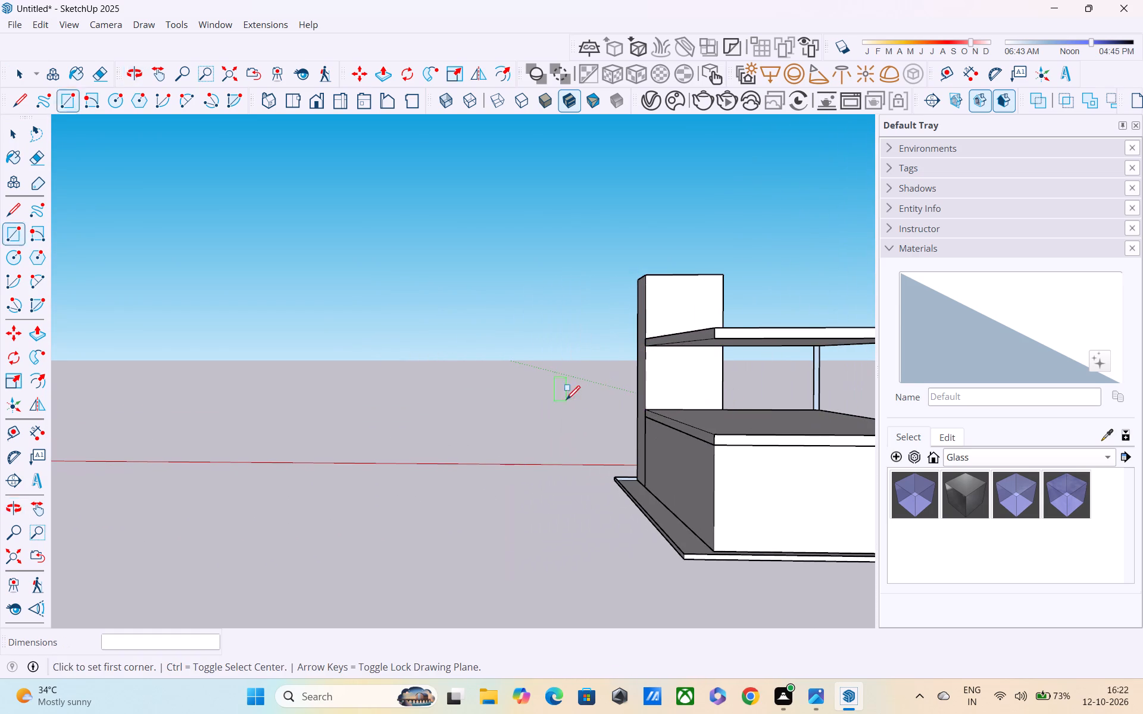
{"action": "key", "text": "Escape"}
Examine the open upper storey from the side, below and above, comparing the corners of the two slabs.
{"action": "middle_click_drag", "start_coordinate": [520, 389], "coordinate": [293, 435]}
{"action": "scroll", "coordinate": [291, 433], "scroll_direction": "down", "scroll_amount": 3}
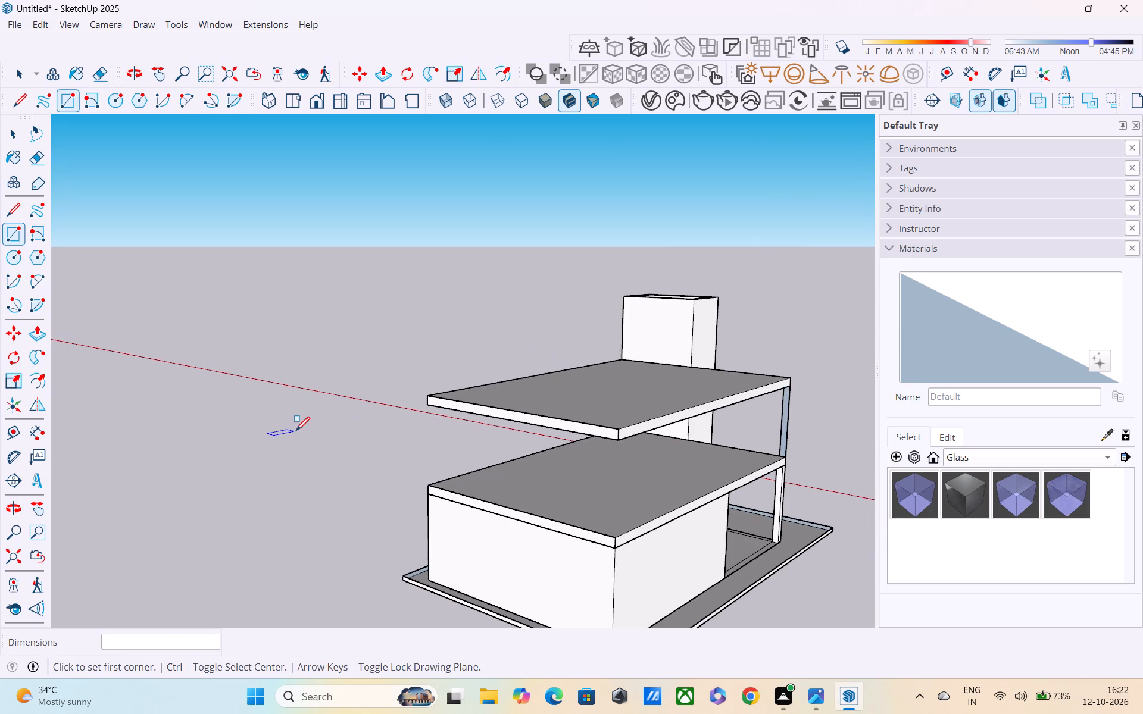
{"action": "middle_click_drag", "start_coordinate": [296, 432], "coordinate": [206, 431]}
{"action": "middle_click_drag", "start_coordinate": [333, 447], "coordinate": [224, 329]}
{"action": "middle_click_drag", "start_coordinate": [352, 378], "coordinate": [269, 347]}
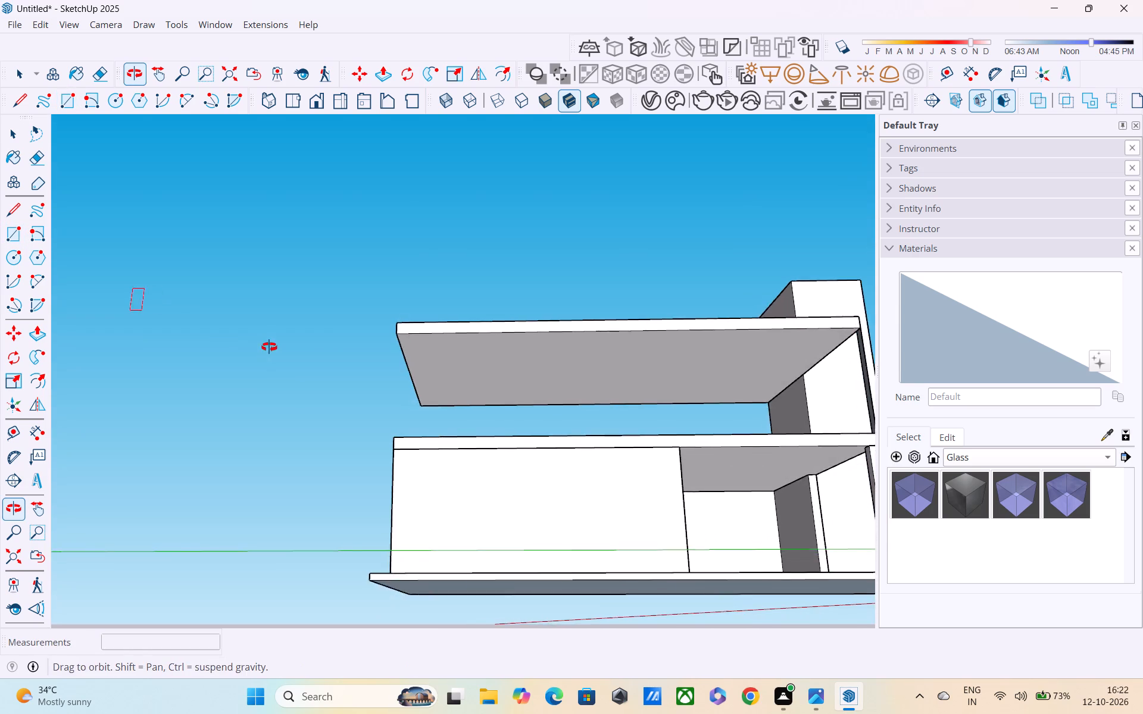
{"action": "middle_click_drag", "start_coordinate": [269, 347], "coordinate": [268, 352]}
{"action": "scroll", "coordinate": [349, 384], "scroll_direction": "down", "scroll_amount": 1}
{"action": "middle_click_drag", "start_coordinate": [351, 387], "coordinate": [373, 536]}
{"action": "key", "text": "Escape"}
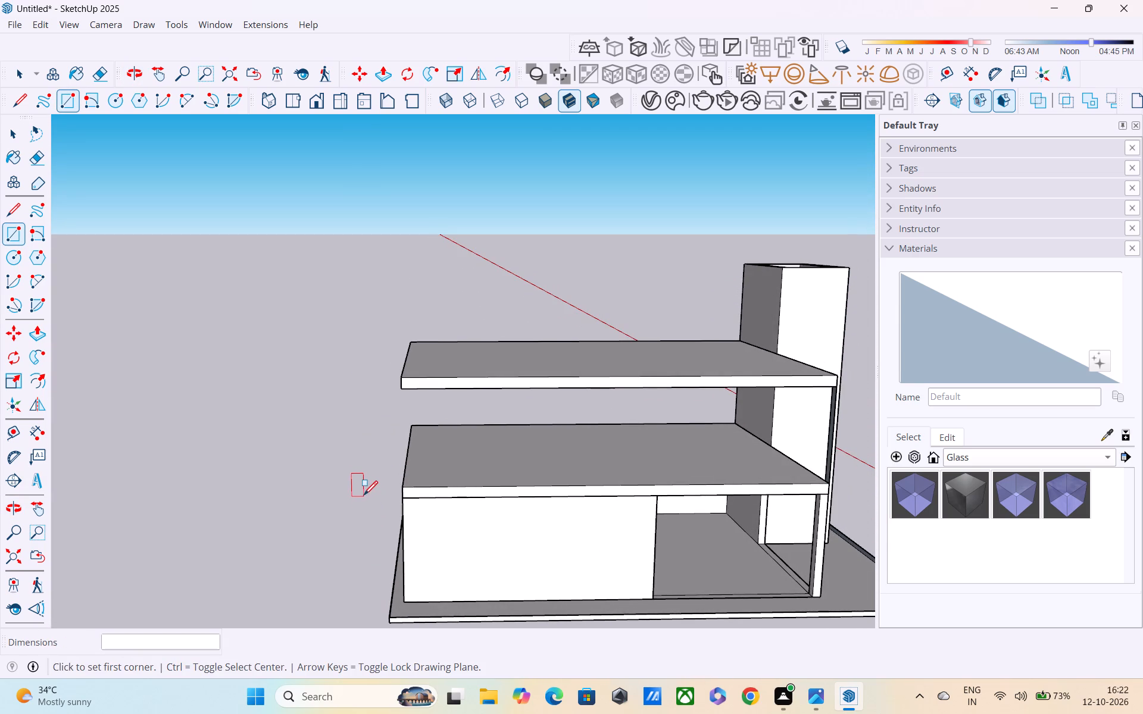
{"action": "key", "text": "l"}
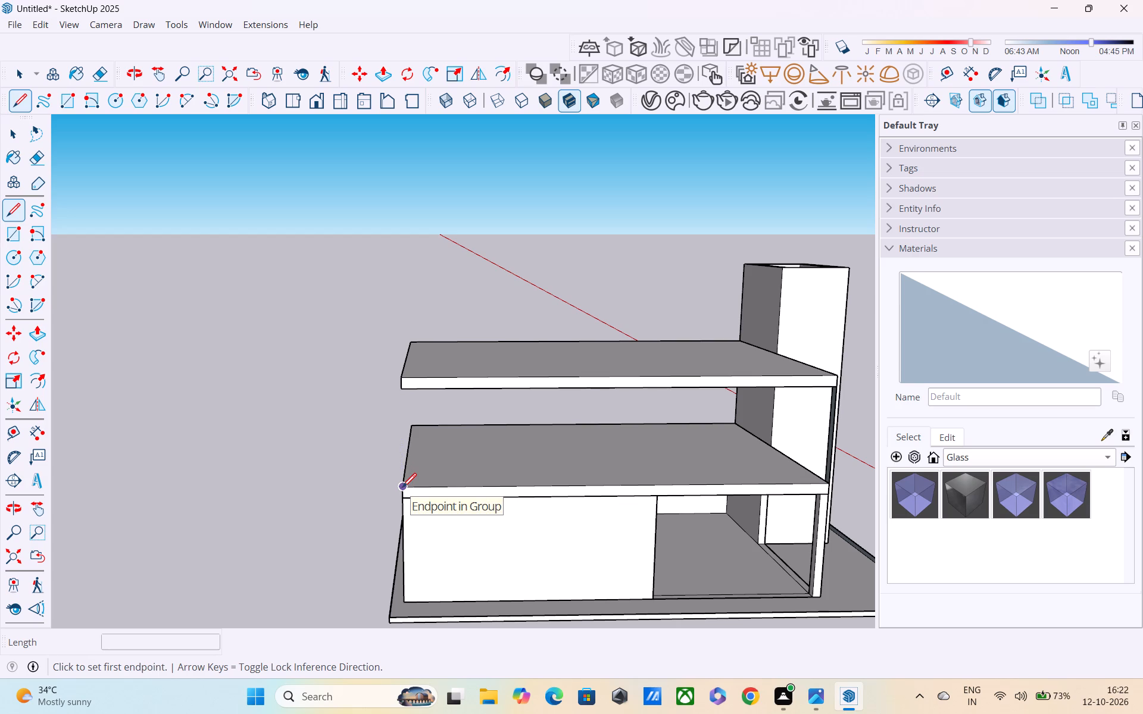
{"action": "key", "text": "Escape"}
{"action": "middle_click_drag", "start_coordinate": [389, 443], "coordinate": [543, 473]}
{"action": "key", "text": "Escape"}
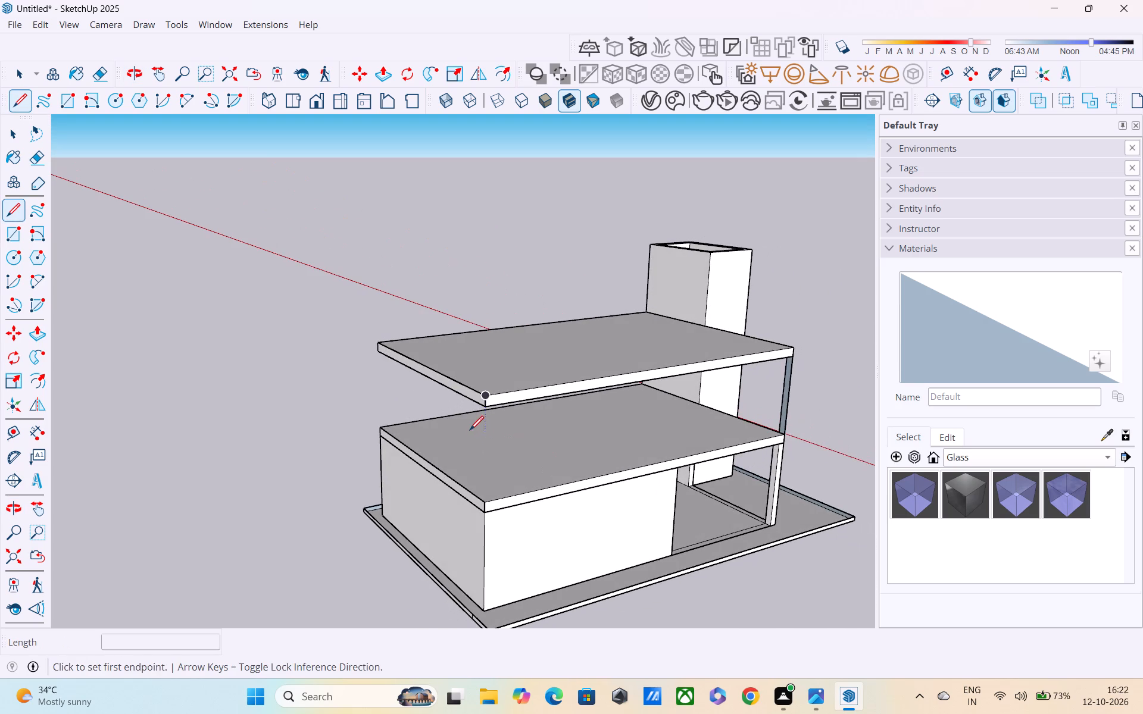
Draw a vertical rectangle 24' wide and about 10' high between the two slabs, closing the upper storey's end opposite the tower.
{"action": "key", "text": "r"}
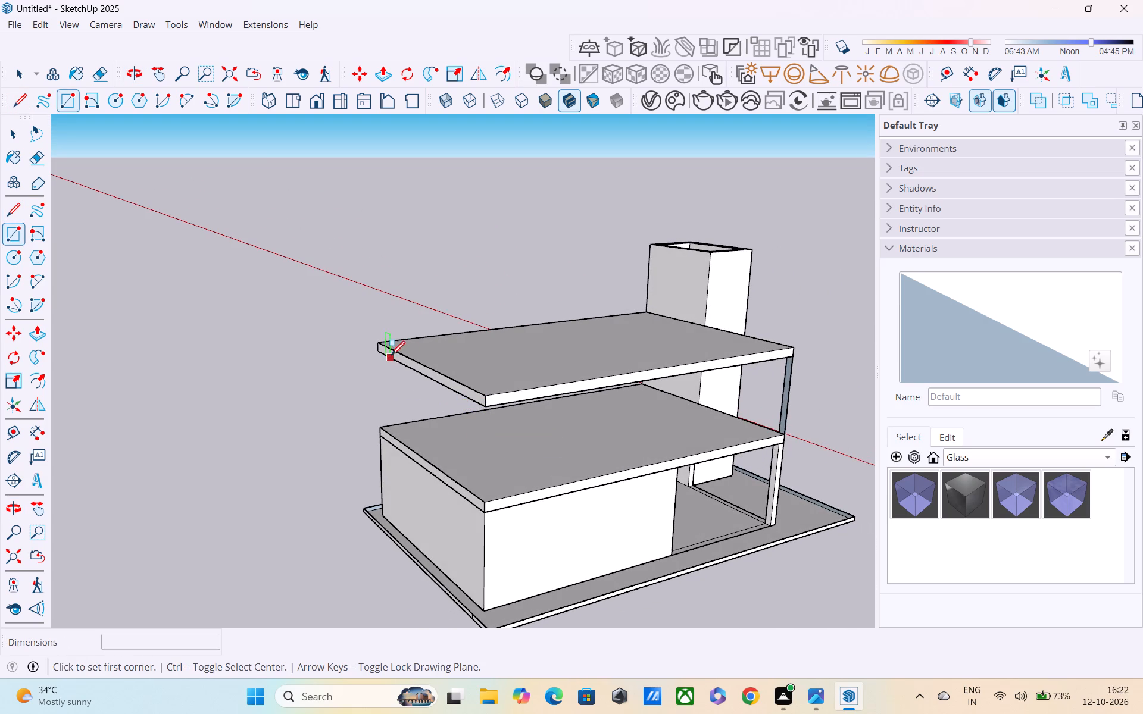
{"action": "middle_click_drag", "start_coordinate": [391, 356], "coordinate": [557, 355]}
{"action": "middle_click_drag", "start_coordinate": [384, 363], "coordinate": [523, 358]}
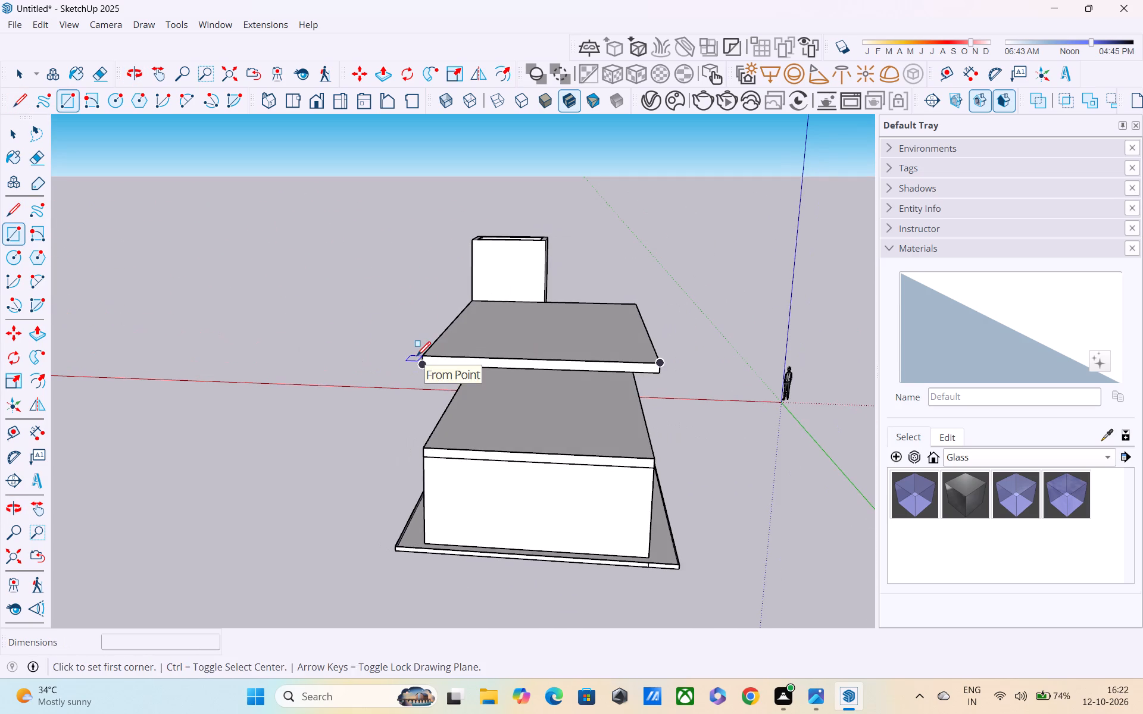
{"action": "left_click", "coordinate": [417, 357]}
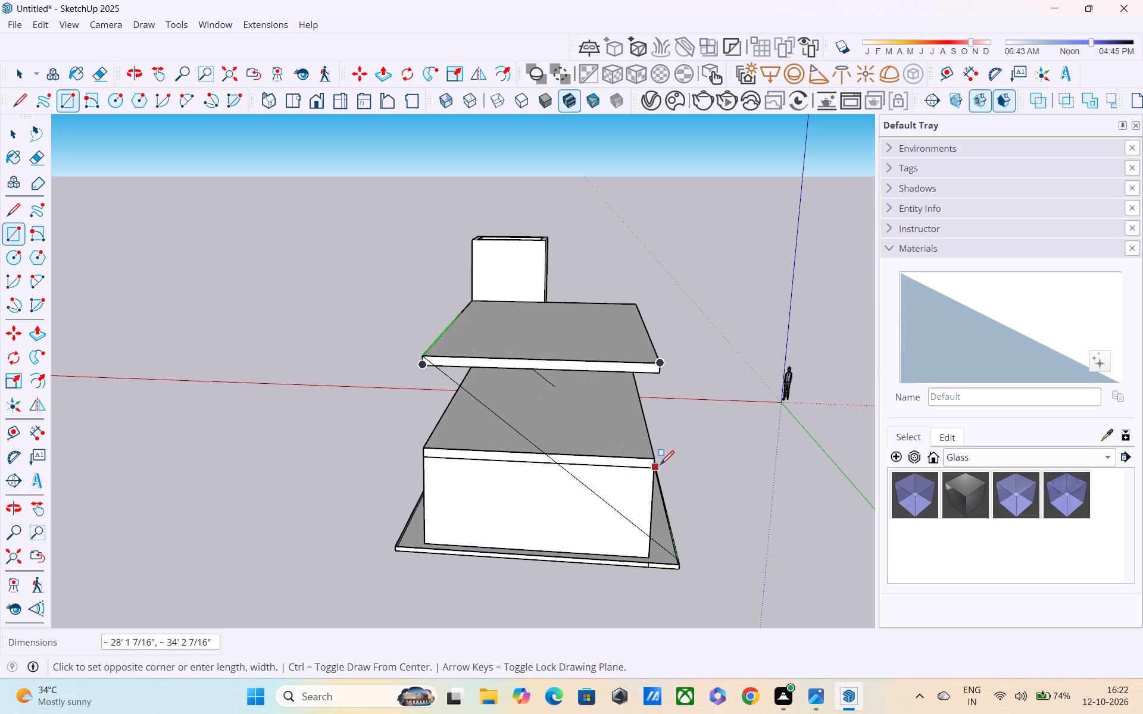
{"action": "left_click", "coordinate": [660, 460]}
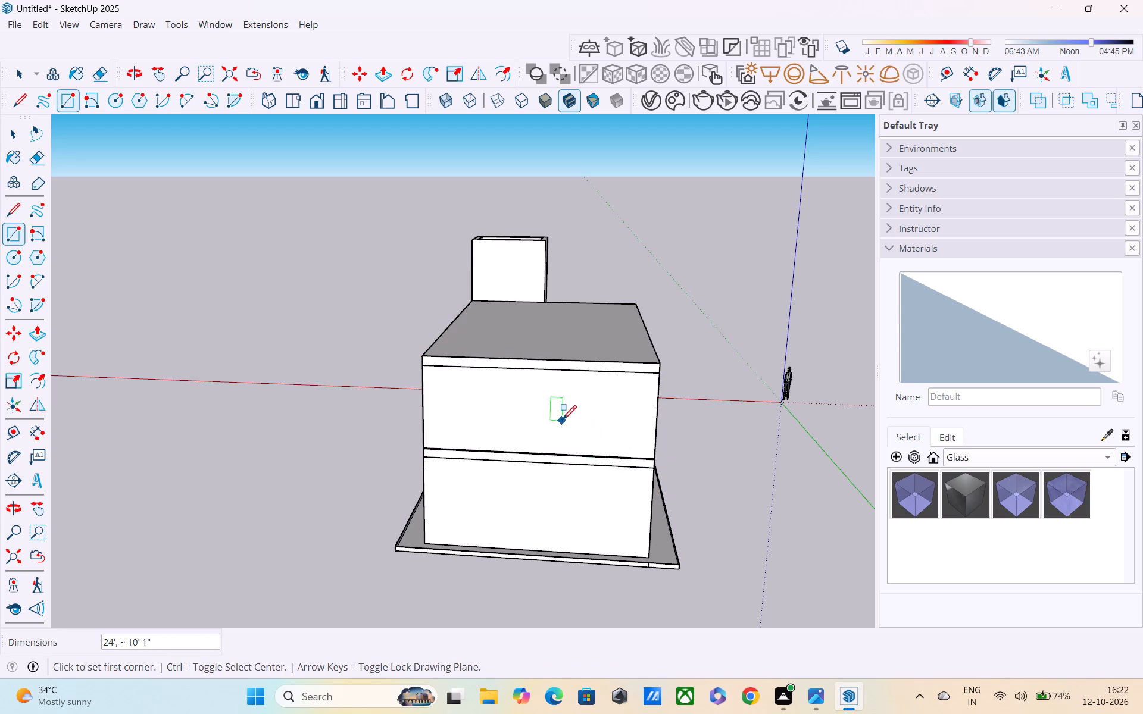
{"action": "middle_click_drag", "start_coordinate": [563, 421], "coordinate": [173, 381]}
{"action": "middle_click_drag", "start_coordinate": [236, 372], "coordinate": [330, 386]}
{"action": "scroll", "coordinate": [278, 369], "scroll_direction": "down", "scroll_amount": 1}
{"action": "key", "text": "grave"}
{"action": "key", "text": "Escape"}
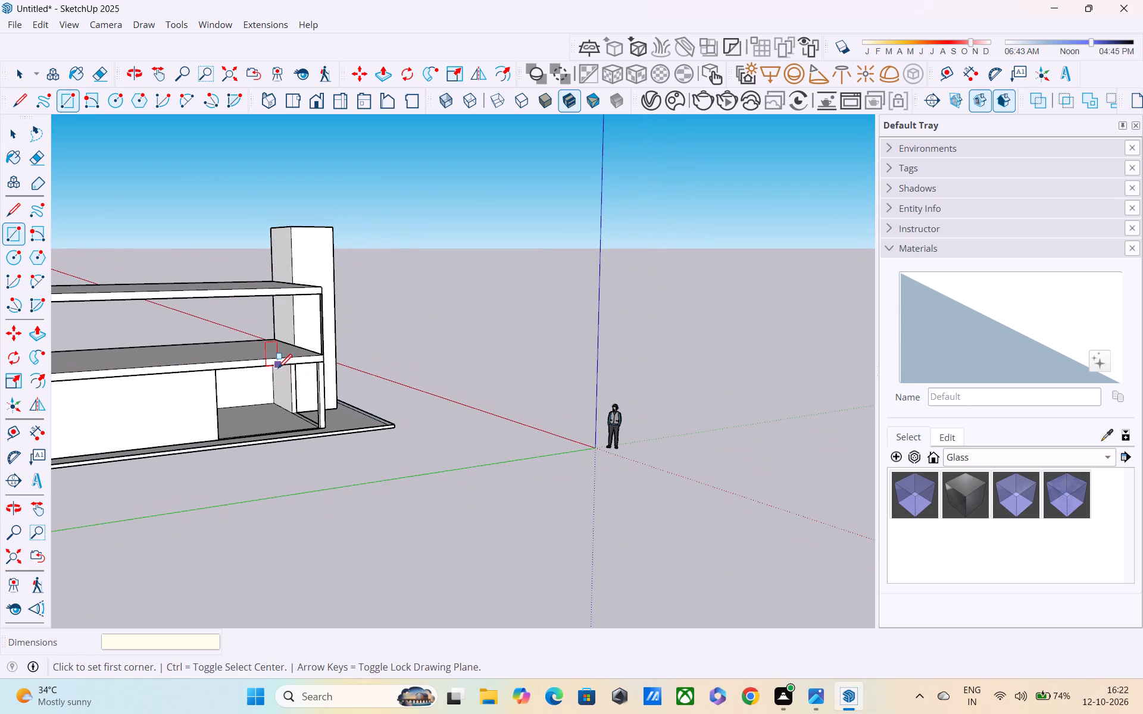
{"action": "scroll", "coordinate": [266, 365], "scroll_direction": "down", "scroll_amount": 3}
{"action": "key", "text": "space"}
{"action": "key", "text": "space"}
{"action": "key", "text": "space"}
{"action": "key", "text": "space"}
{"action": "key", "text": "space"}
{"action": "key", "text": "space"}
Push/Pull the inner side of the new upper-storey end face inward by 9" to form a wall.
{"action": "middle_click_drag", "start_coordinate": [267, 364], "coordinate": [380, 361]}
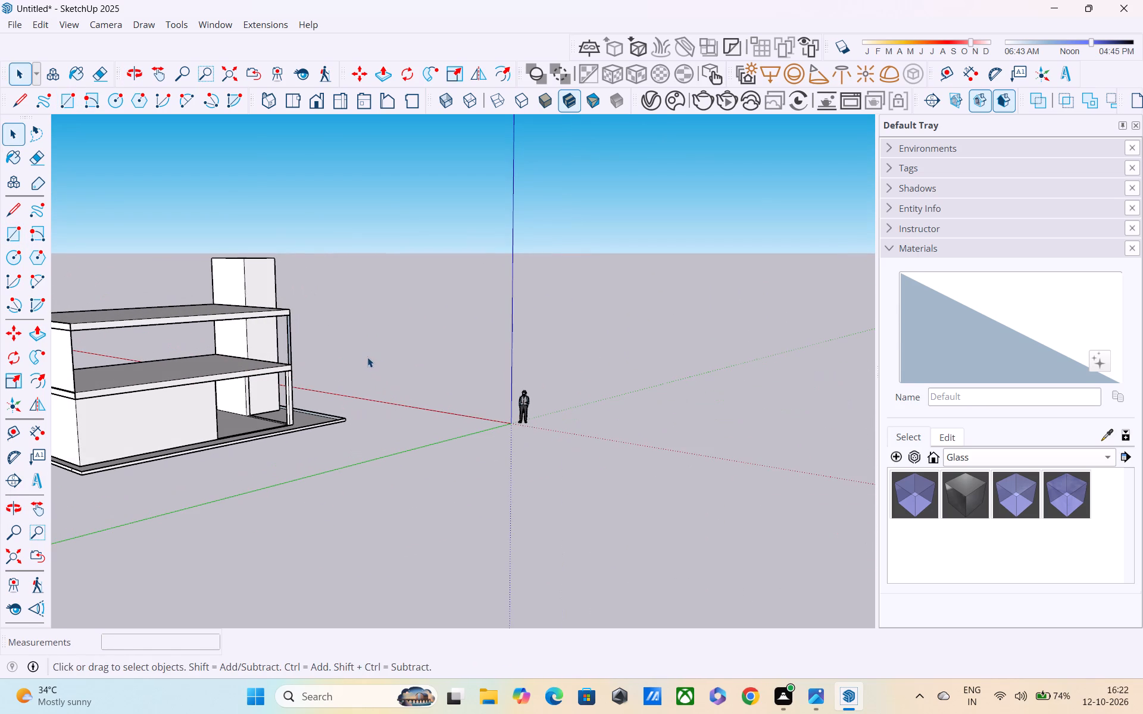
{"action": "middle_click_drag", "start_coordinate": [367, 356], "coordinate": [508, 317], "text": "shift"}
{"action": "scroll", "coordinate": [327, 339], "scroll_direction": "down", "scroll_amount": 3}
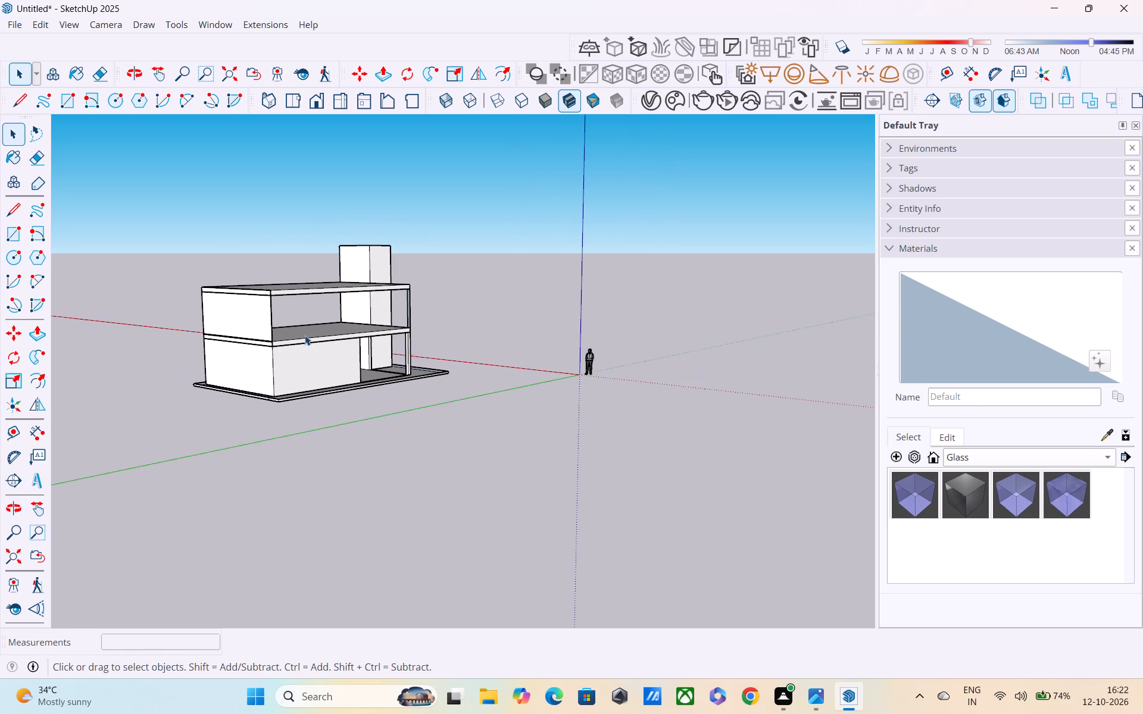
{"action": "middle_click_drag", "start_coordinate": [304, 334], "coordinate": [107, 364]}
{"action": "scroll", "coordinate": [282, 318], "scroll_direction": "up", "scroll_amount": 2}
{"action": "middle_click_drag", "start_coordinate": [260, 308], "coordinate": [167, 305]}
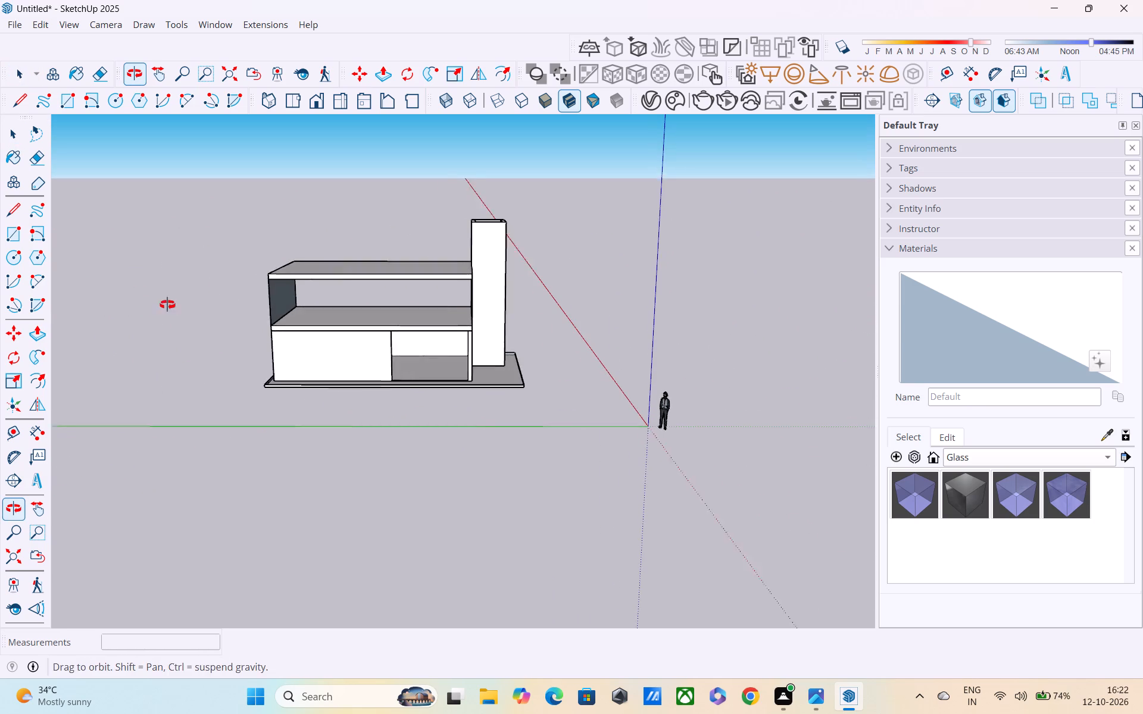
{"action": "middle_click_drag", "start_coordinate": [167, 305], "coordinate": [165, 303]}
{"action": "key", "text": "p"}
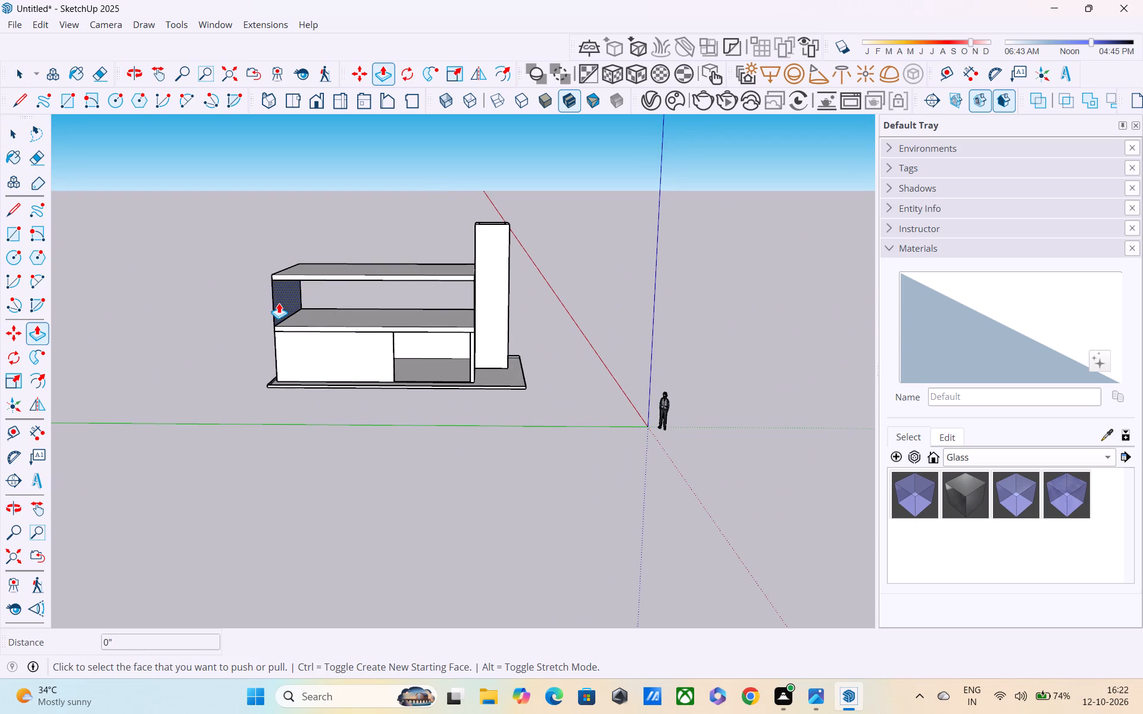
{"action": "left_click", "coordinate": [279, 303]}
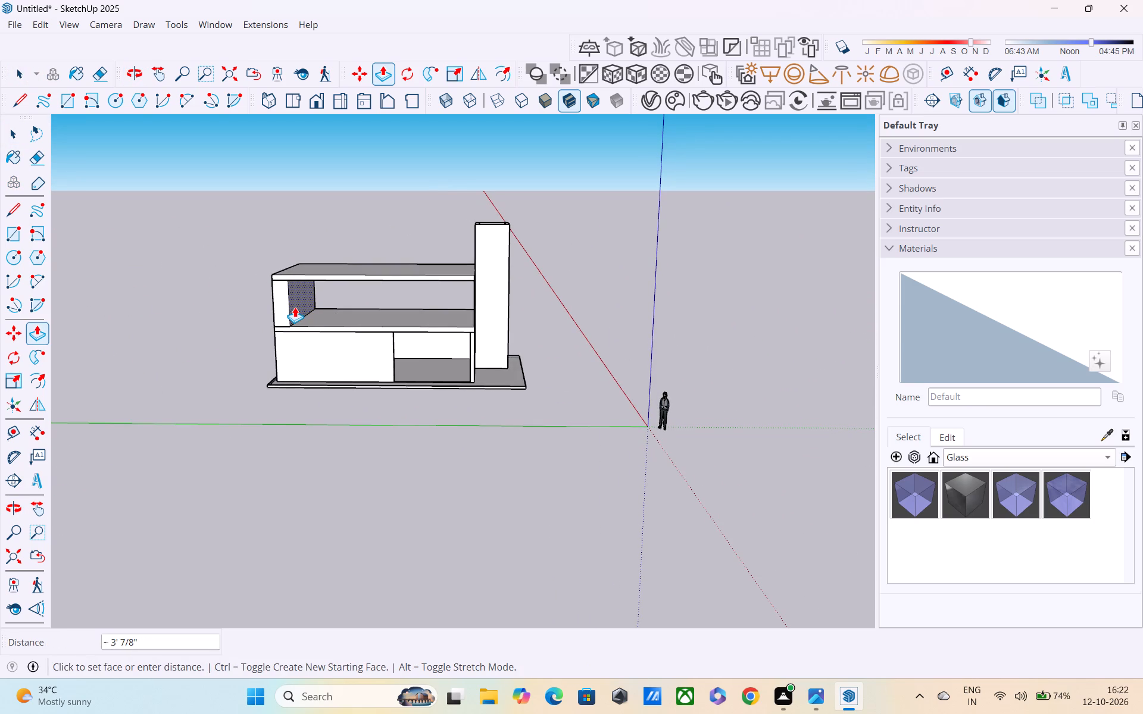
{"action": "type", "text": "9\""}
{"action": "key", "text": "Return"}
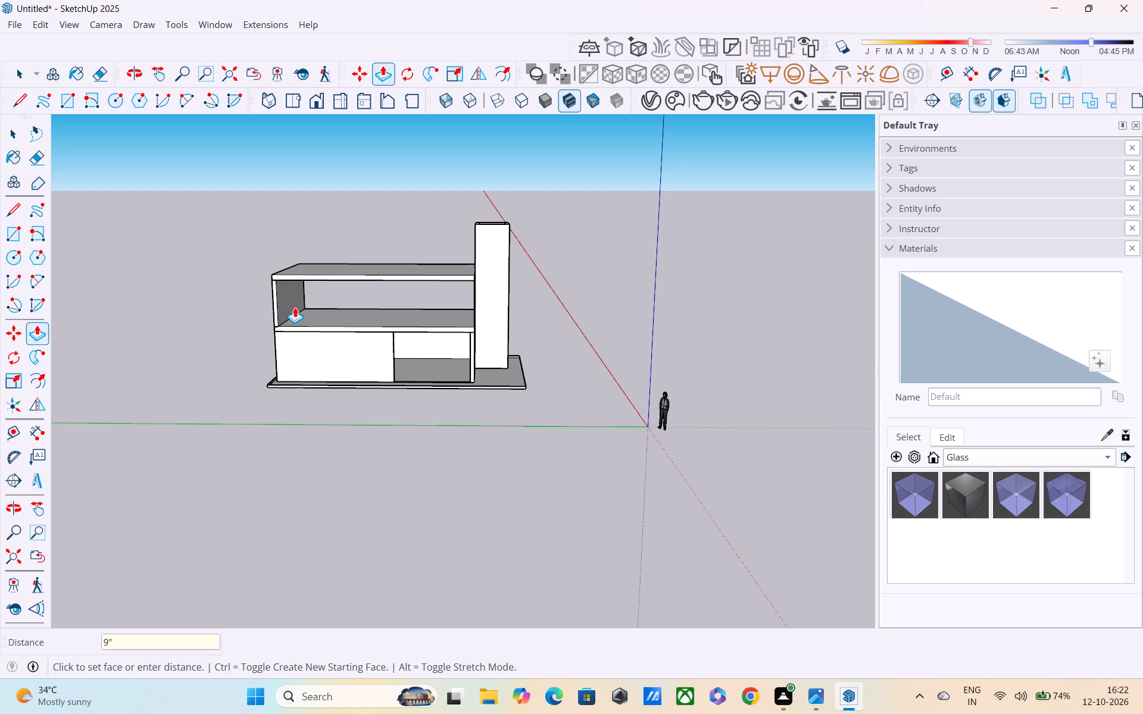
Examine the upper-storey end wall, both slabs and the corner column from above, the long side and the tower end.
{"action": "middle_click_drag", "start_coordinate": [307, 320], "coordinate": [330, 409]}
{"action": "scroll", "coordinate": [300, 316], "scroll_direction": "down", "scroll_amount": 2}
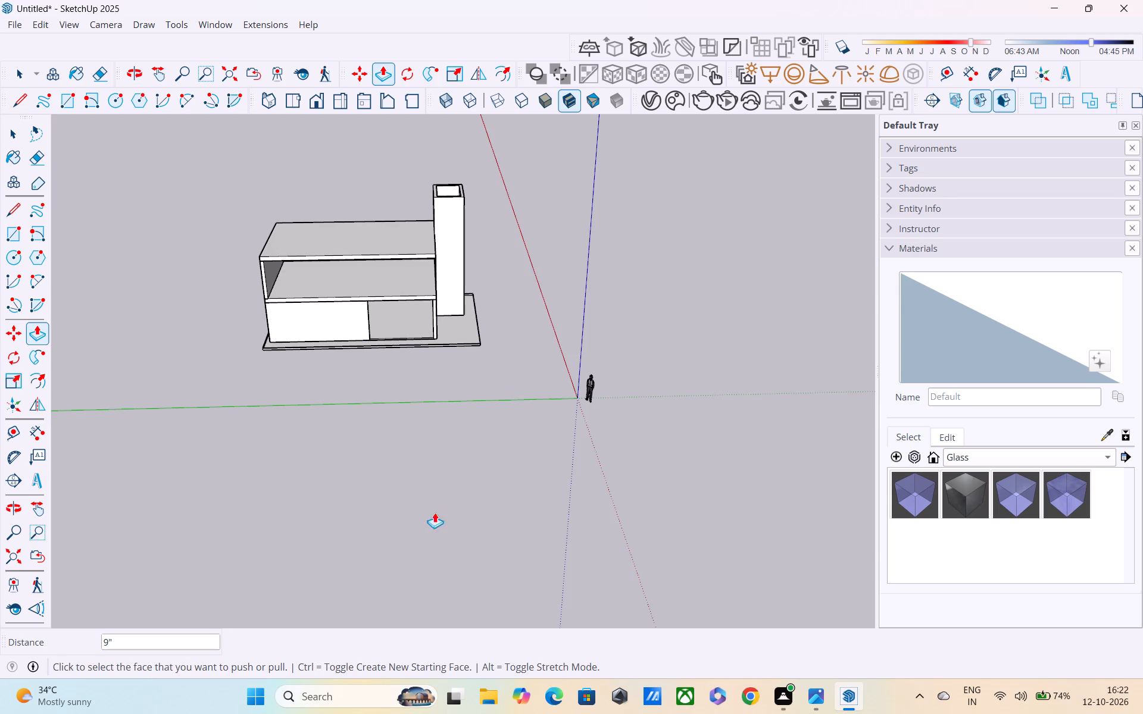
{"action": "middle_click_drag", "start_coordinate": [437, 565], "coordinate": [410, 636], "text": "shift"}
{"action": "scroll", "coordinate": [295, 380], "scroll_direction": "up", "scroll_amount": 3}
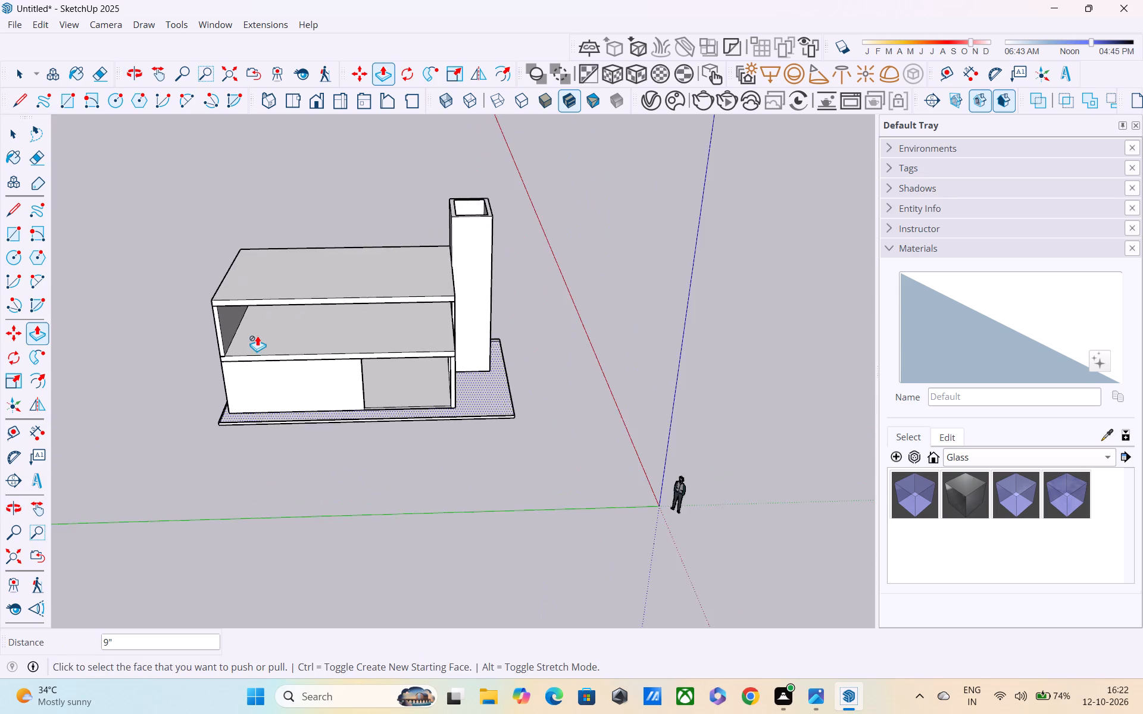
{"action": "scroll", "coordinate": [257, 336], "scroll_direction": "up", "scroll_amount": 1}
{"action": "middle_click_drag", "start_coordinate": [257, 336], "coordinate": [281, 262]}
{"action": "middle_click_drag", "start_coordinate": [272, 412], "coordinate": [341, 421]}
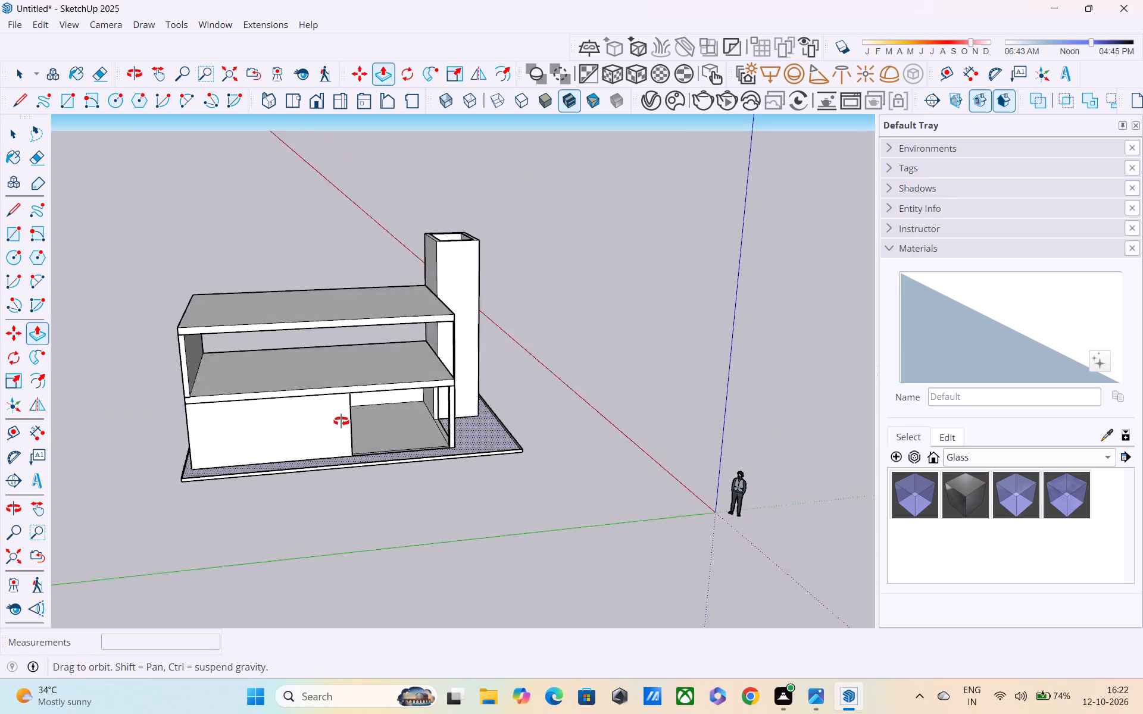
{"action": "middle_click_drag", "start_coordinate": [341, 421], "coordinate": [183, 401]}
{"action": "scroll", "coordinate": [273, 389], "scroll_direction": "up", "scroll_amount": 3}
{"action": "middle_click_drag", "start_coordinate": [273, 379], "coordinate": [186, 298]}
{"action": "middle_click_drag", "start_coordinate": [324, 305], "coordinate": [207, 324]}
{"action": "scroll", "coordinate": [296, 320], "scroll_direction": "up", "scroll_amount": 2}
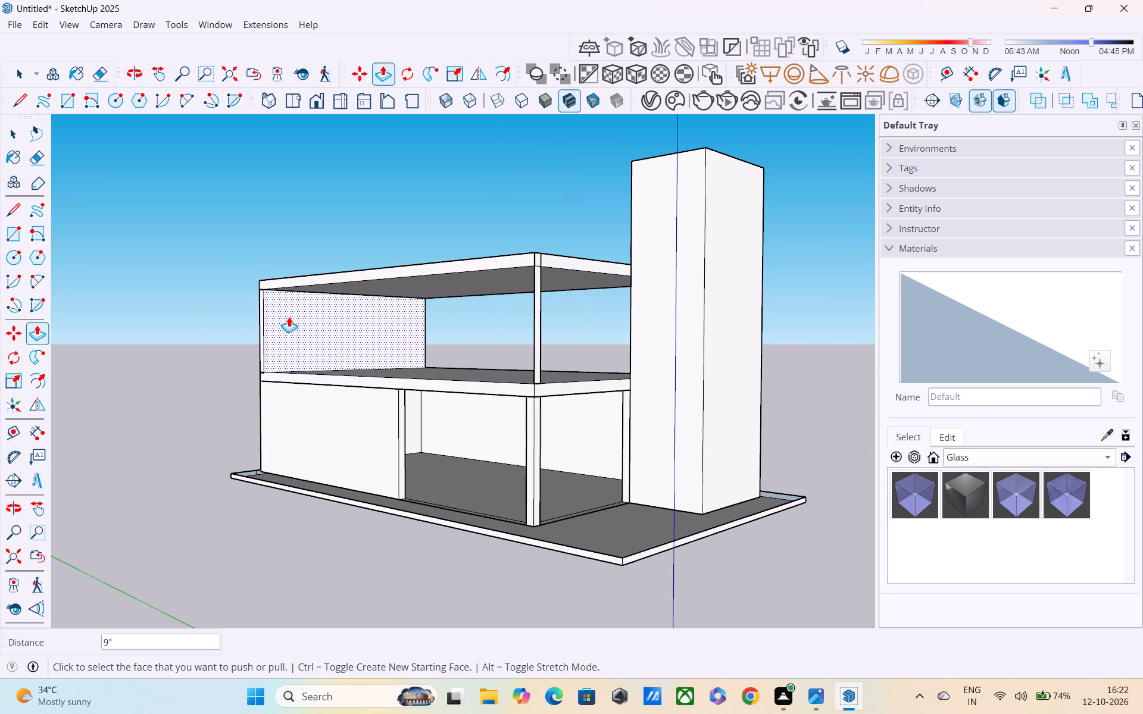
{"action": "scroll", "coordinate": [288, 317], "scroll_direction": "down", "scroll_amount": 2}
{"action": "middle_click_drag", "start_coordinate": [293, 318], "coordinate": [216, 332]}
{"action": "scroll", "coordinate": [216, 332], "scroll_direction": "up", "scroll_amount": 1}
{"action": "middle_click_drag", "start_coordinate": [386, 332], "coordinate": [312, 311]}
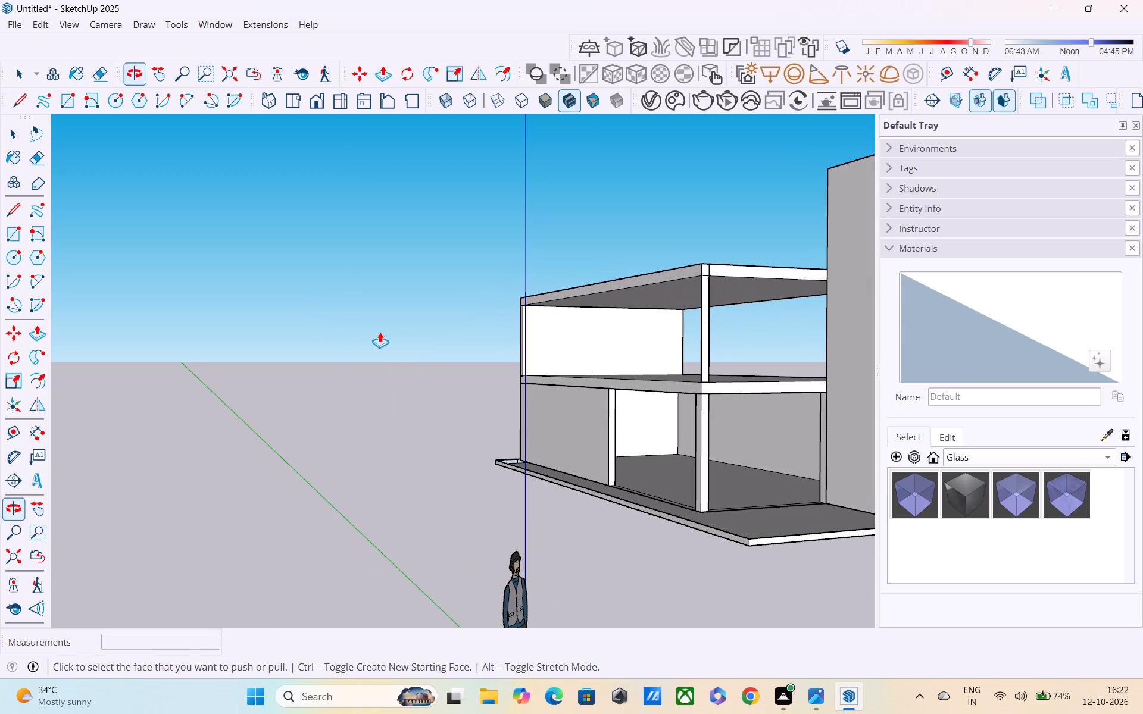
{"action": "middle_click_drag", "start_coordinate": [544, 346], "coordinate": [452, 363]}
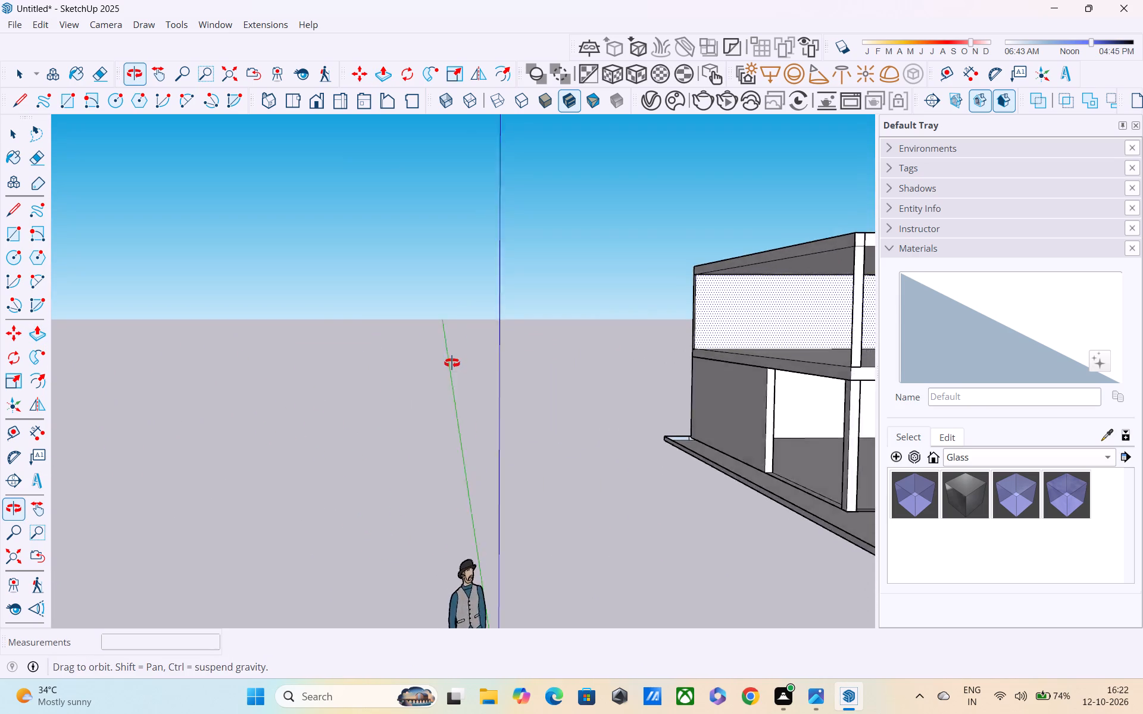
{"action": "middle_click_drag", "start_coordinate": [452, 363], "coordinate": [536, 361]}
{"action": "scroll", "coordinate": [579, 334], "scroll_direction": "up", "scroll_amount": 2}
{"action": "middle_click_drag", "start_coordinate": [578, 327], "coordinate": [477, 384]}
{"action": "middle_click_drag", "start_coordinate": [477, 384], "coordinate": [483, 384]}
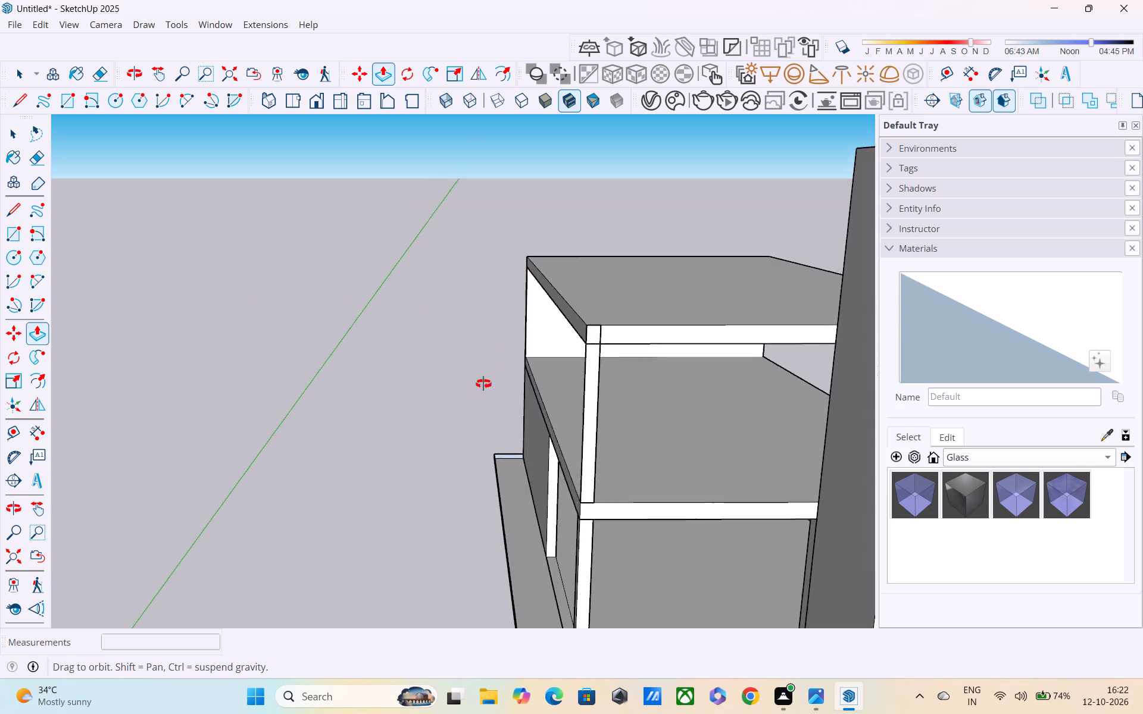
{"action": "middle_click_drag", "start_coordinate": [483, 384], "coordinate": [514, 361]}
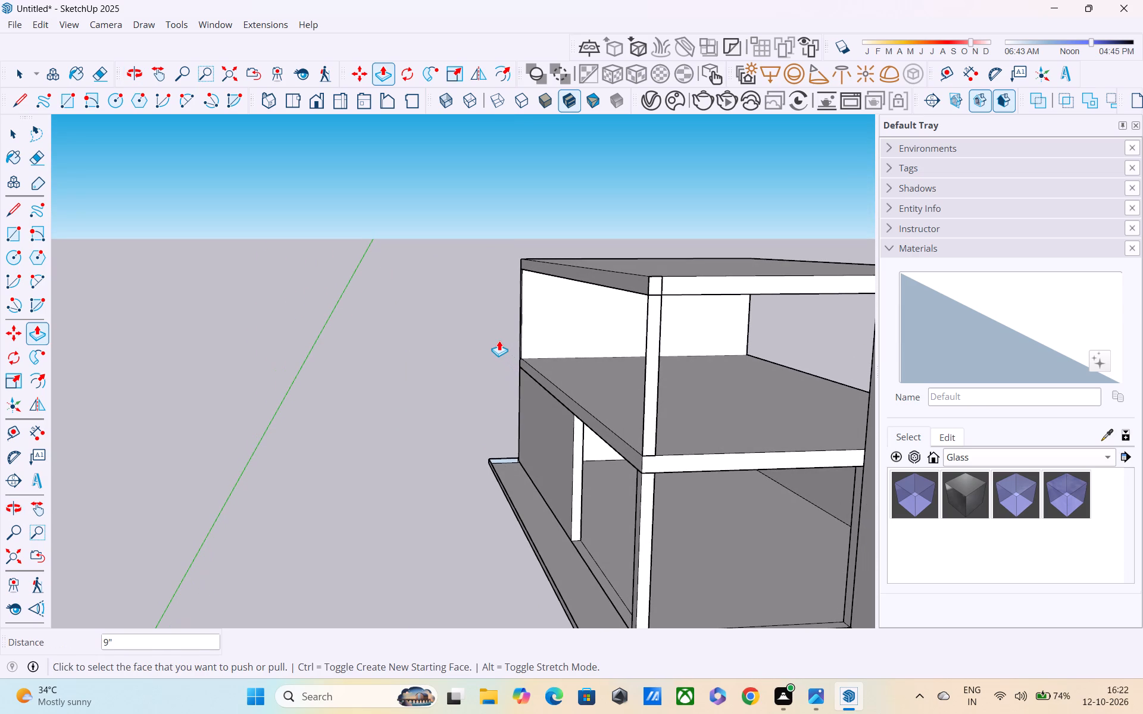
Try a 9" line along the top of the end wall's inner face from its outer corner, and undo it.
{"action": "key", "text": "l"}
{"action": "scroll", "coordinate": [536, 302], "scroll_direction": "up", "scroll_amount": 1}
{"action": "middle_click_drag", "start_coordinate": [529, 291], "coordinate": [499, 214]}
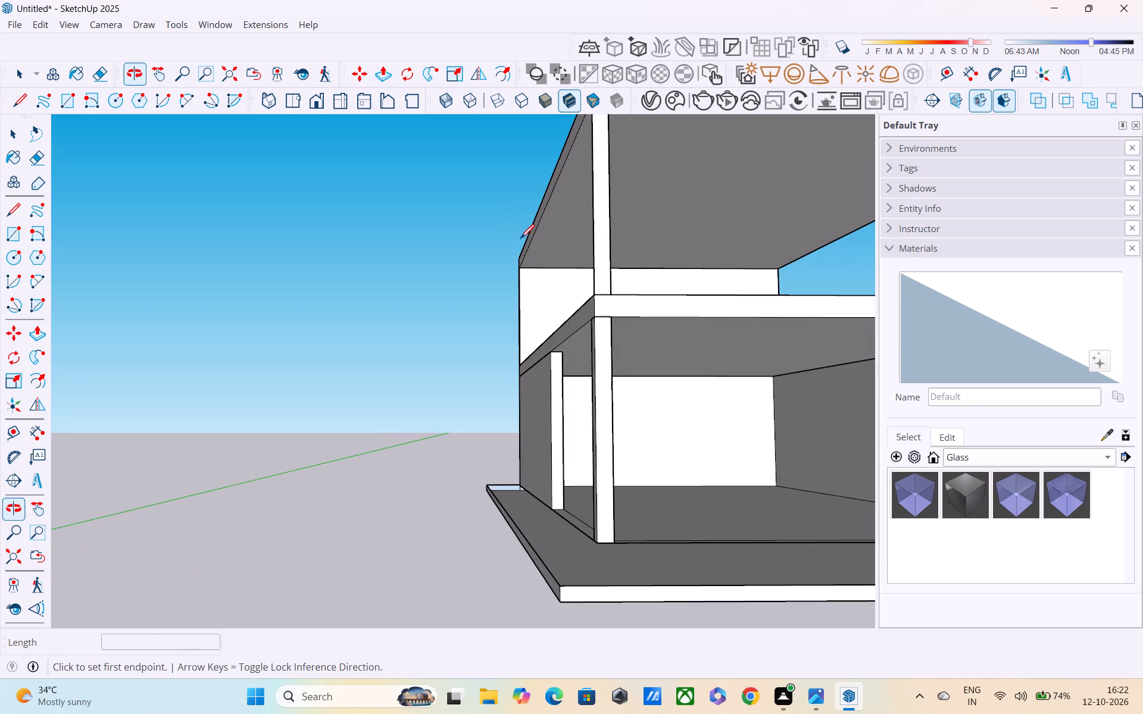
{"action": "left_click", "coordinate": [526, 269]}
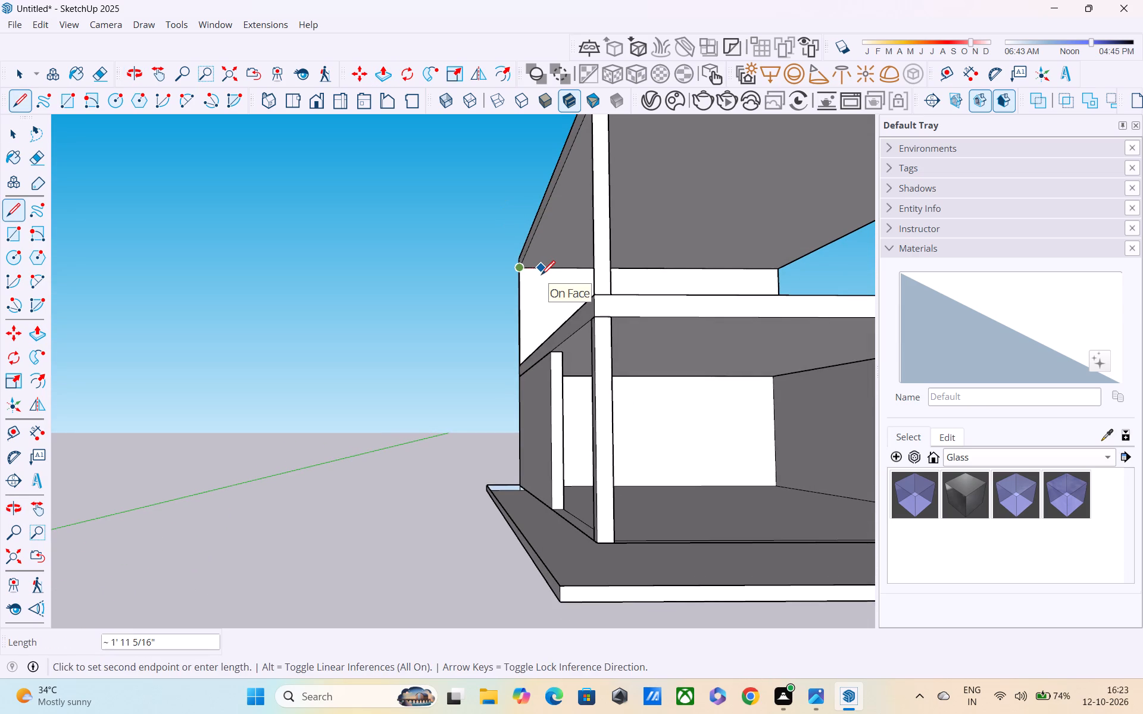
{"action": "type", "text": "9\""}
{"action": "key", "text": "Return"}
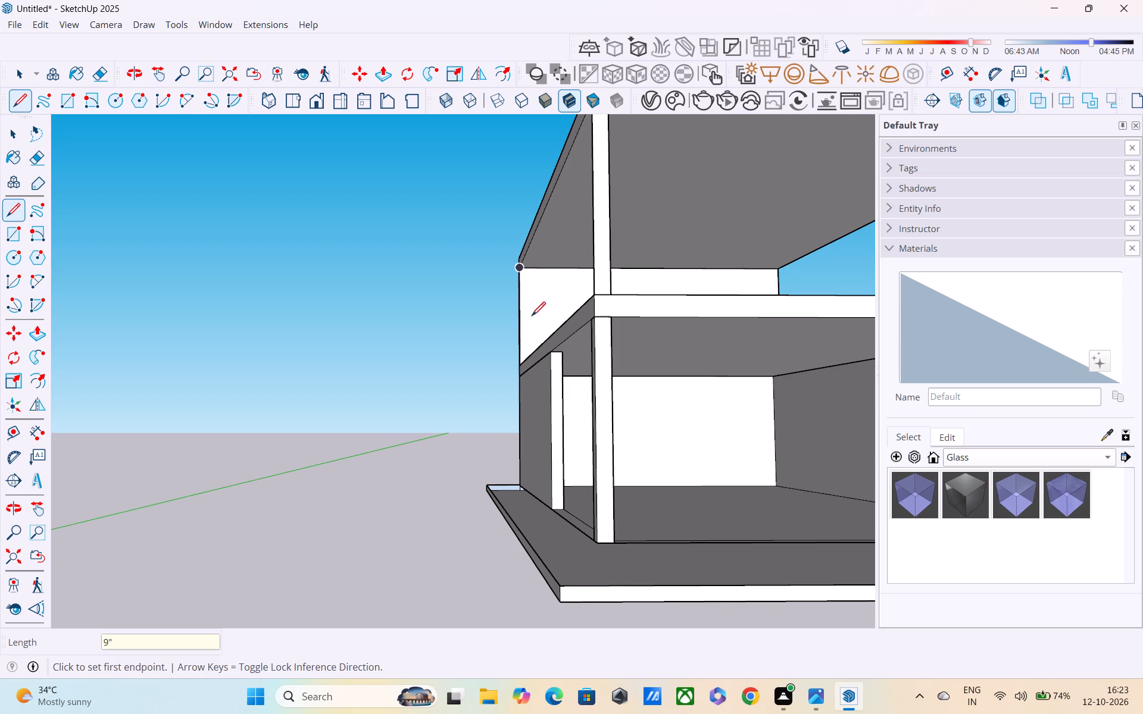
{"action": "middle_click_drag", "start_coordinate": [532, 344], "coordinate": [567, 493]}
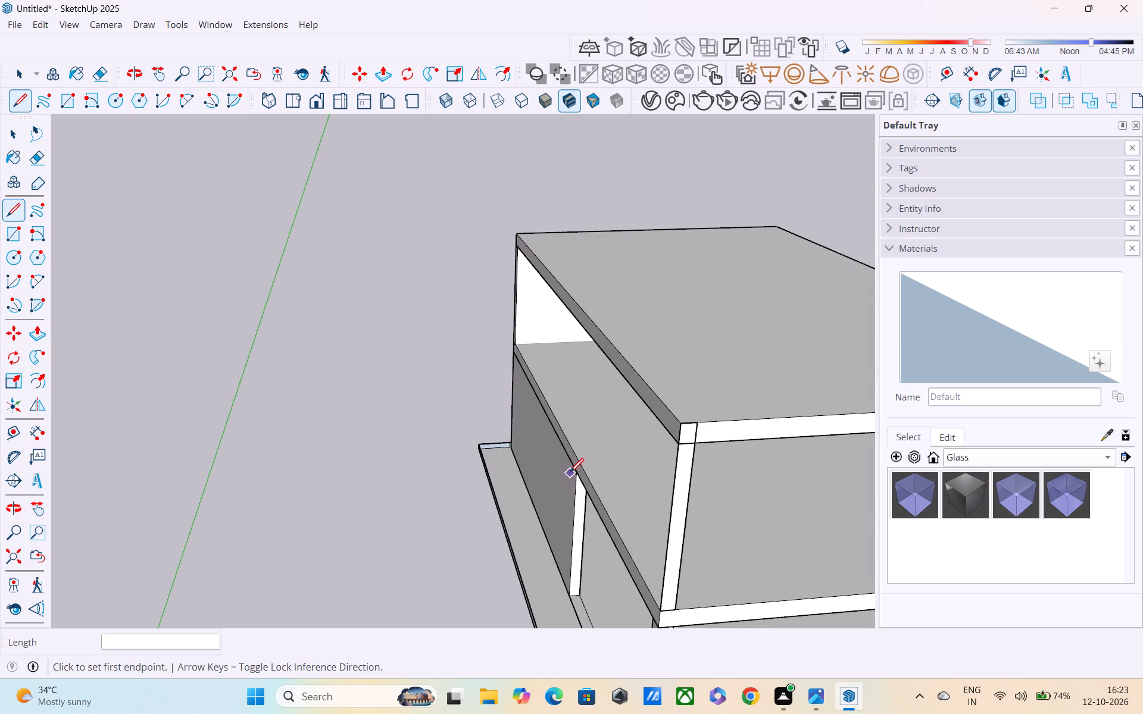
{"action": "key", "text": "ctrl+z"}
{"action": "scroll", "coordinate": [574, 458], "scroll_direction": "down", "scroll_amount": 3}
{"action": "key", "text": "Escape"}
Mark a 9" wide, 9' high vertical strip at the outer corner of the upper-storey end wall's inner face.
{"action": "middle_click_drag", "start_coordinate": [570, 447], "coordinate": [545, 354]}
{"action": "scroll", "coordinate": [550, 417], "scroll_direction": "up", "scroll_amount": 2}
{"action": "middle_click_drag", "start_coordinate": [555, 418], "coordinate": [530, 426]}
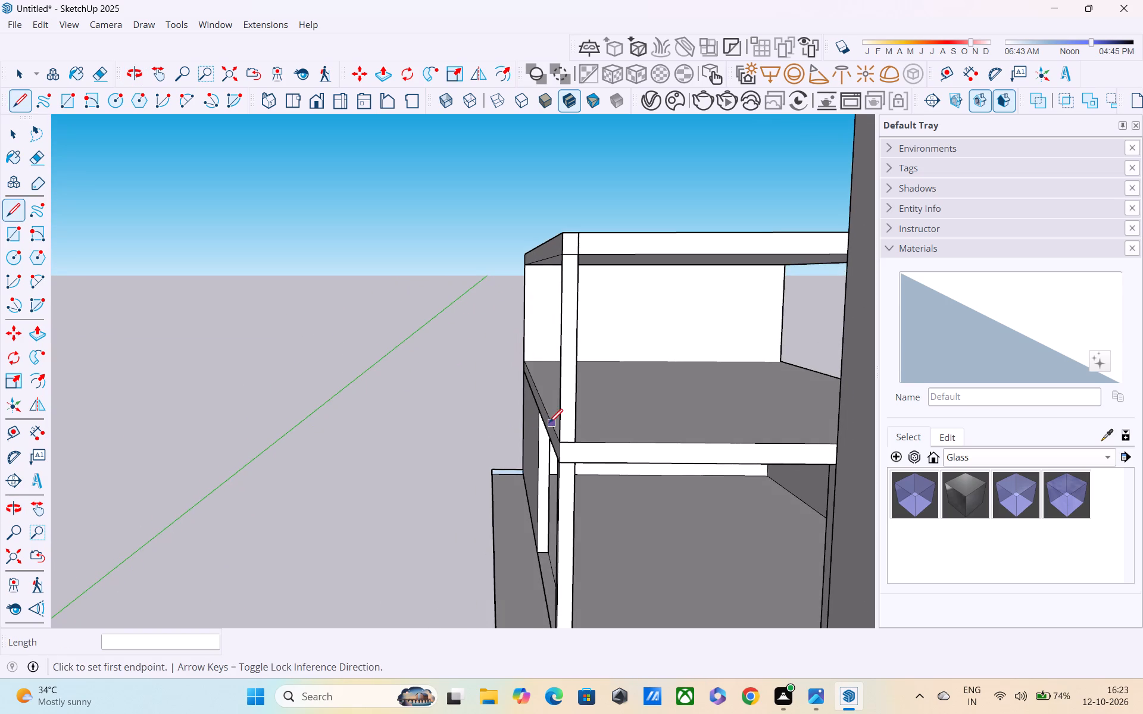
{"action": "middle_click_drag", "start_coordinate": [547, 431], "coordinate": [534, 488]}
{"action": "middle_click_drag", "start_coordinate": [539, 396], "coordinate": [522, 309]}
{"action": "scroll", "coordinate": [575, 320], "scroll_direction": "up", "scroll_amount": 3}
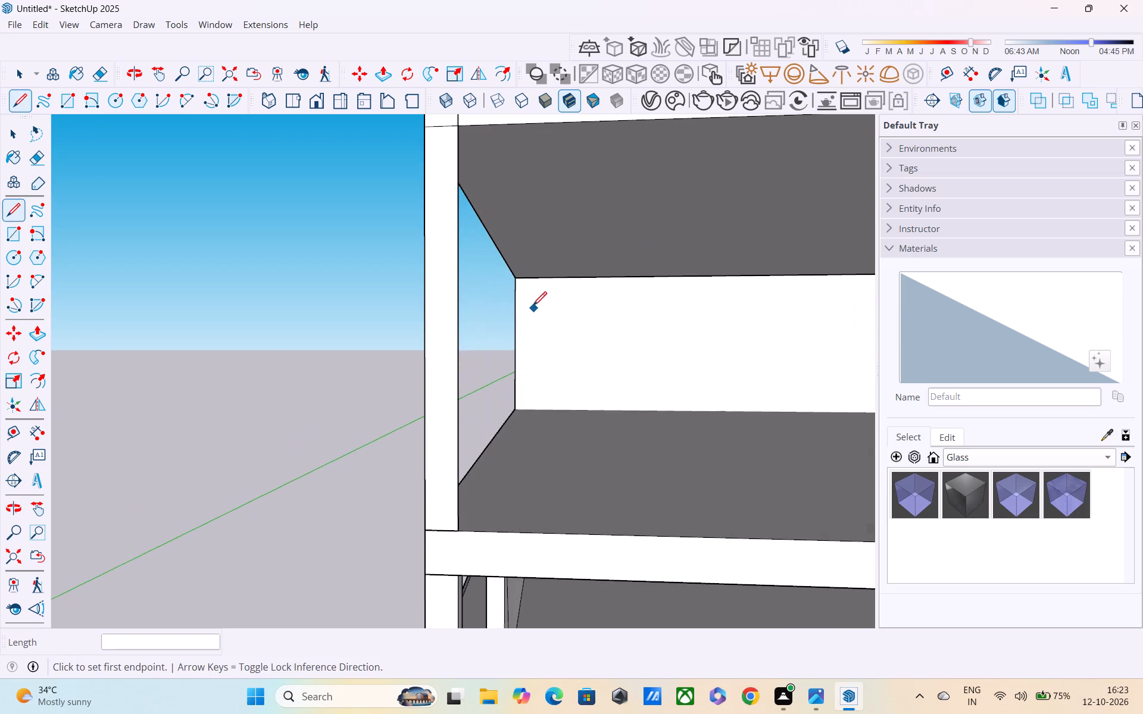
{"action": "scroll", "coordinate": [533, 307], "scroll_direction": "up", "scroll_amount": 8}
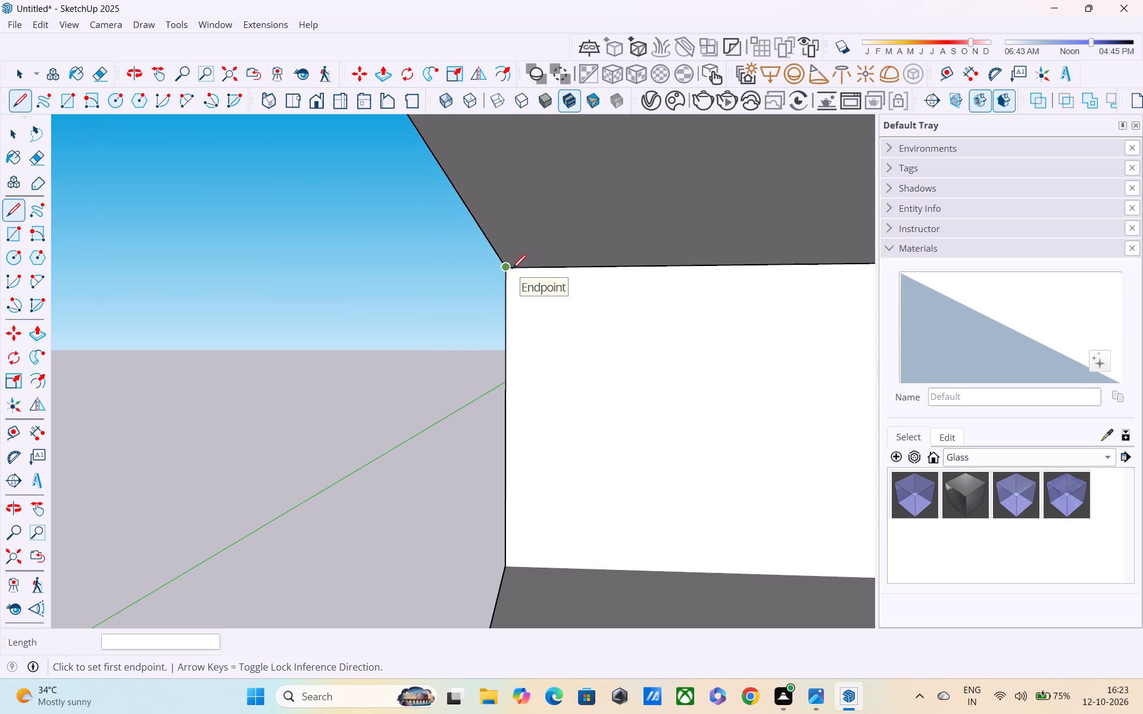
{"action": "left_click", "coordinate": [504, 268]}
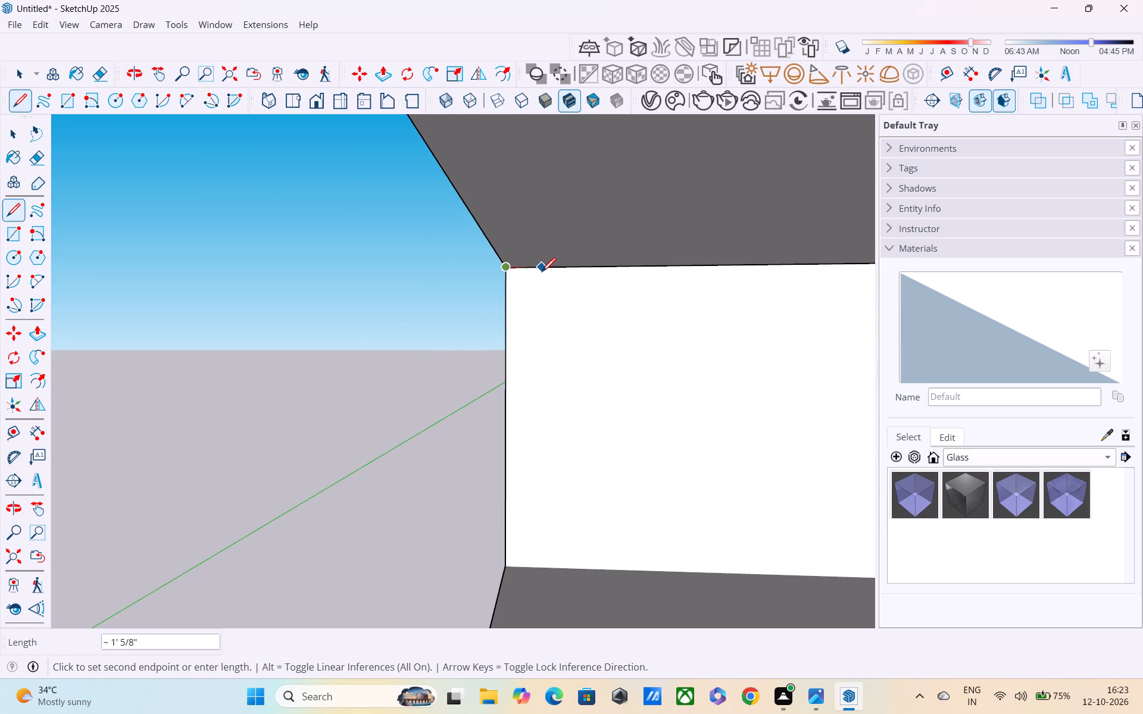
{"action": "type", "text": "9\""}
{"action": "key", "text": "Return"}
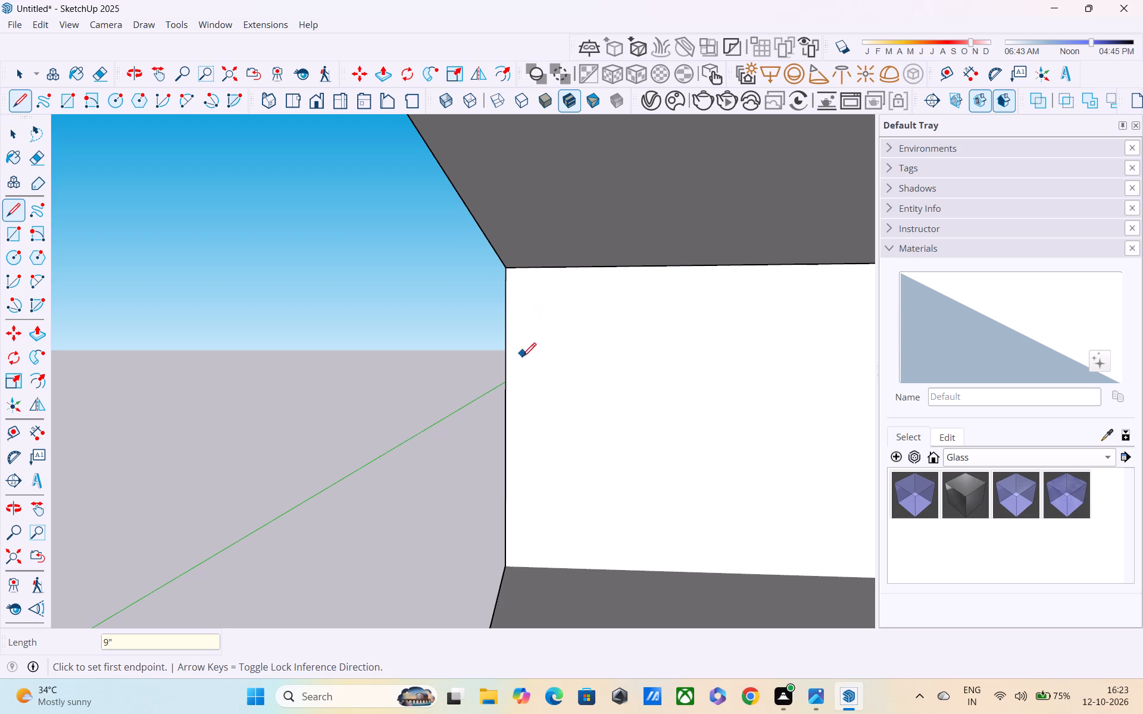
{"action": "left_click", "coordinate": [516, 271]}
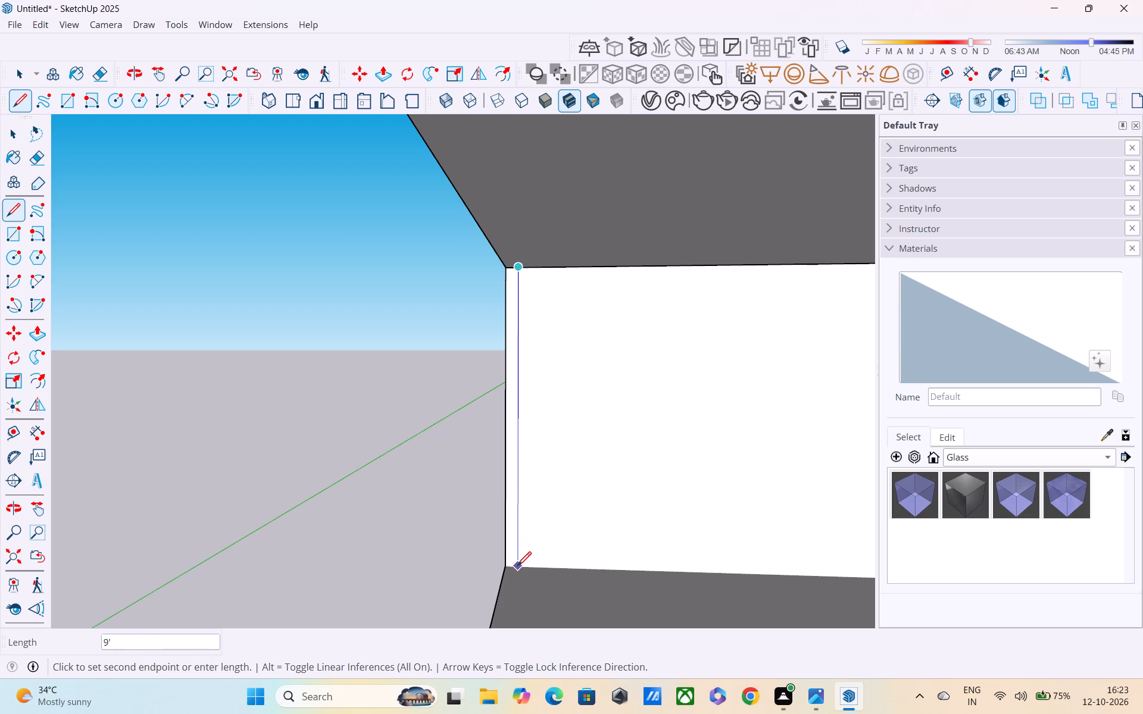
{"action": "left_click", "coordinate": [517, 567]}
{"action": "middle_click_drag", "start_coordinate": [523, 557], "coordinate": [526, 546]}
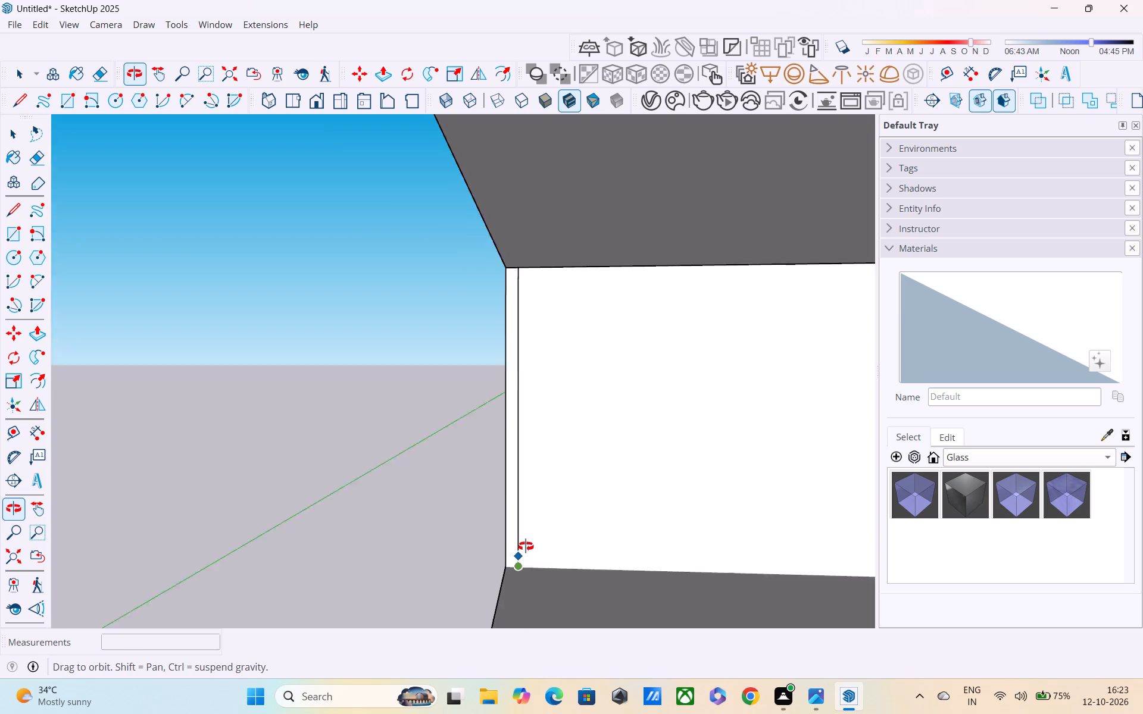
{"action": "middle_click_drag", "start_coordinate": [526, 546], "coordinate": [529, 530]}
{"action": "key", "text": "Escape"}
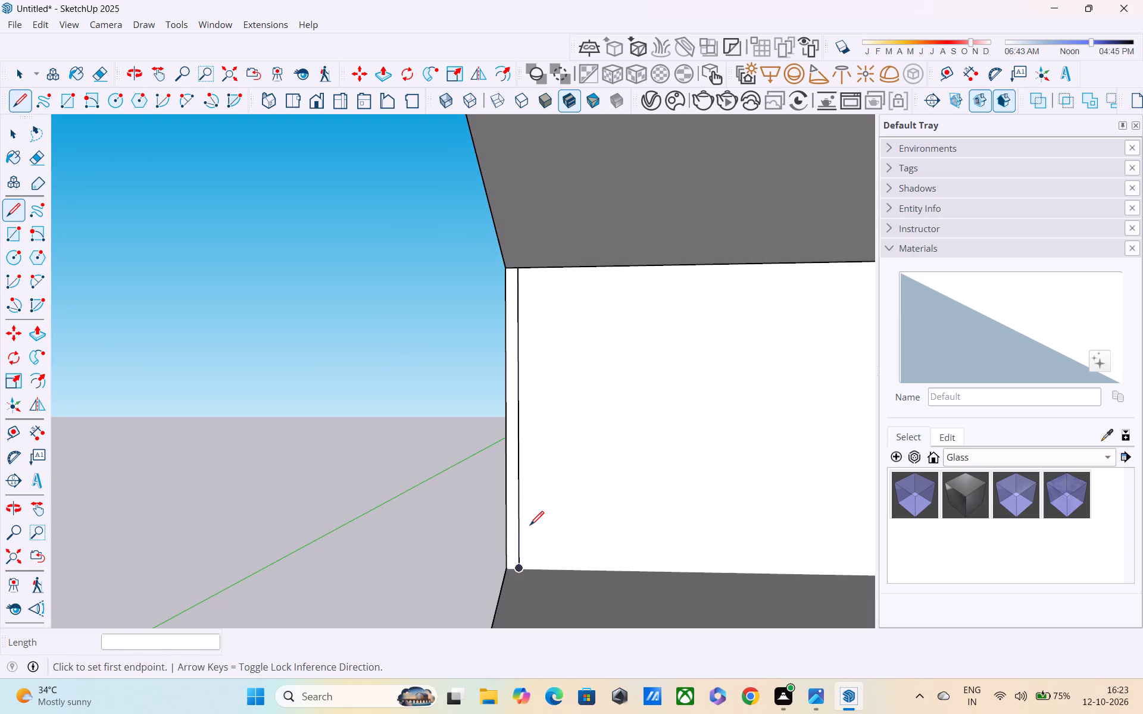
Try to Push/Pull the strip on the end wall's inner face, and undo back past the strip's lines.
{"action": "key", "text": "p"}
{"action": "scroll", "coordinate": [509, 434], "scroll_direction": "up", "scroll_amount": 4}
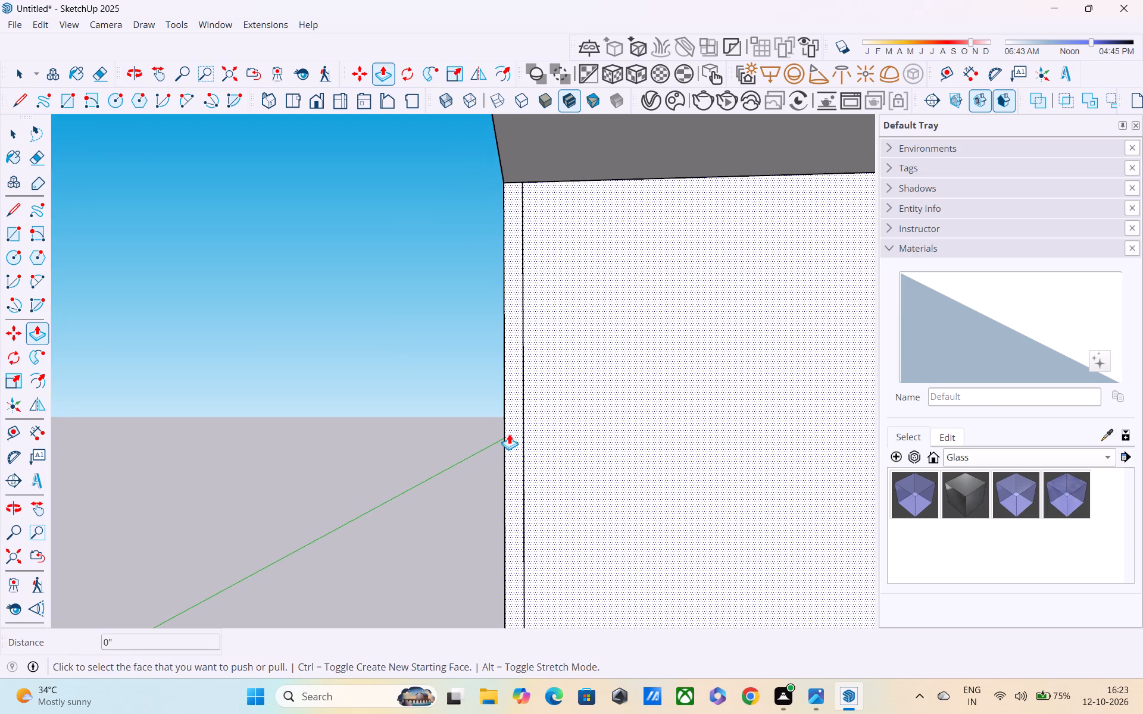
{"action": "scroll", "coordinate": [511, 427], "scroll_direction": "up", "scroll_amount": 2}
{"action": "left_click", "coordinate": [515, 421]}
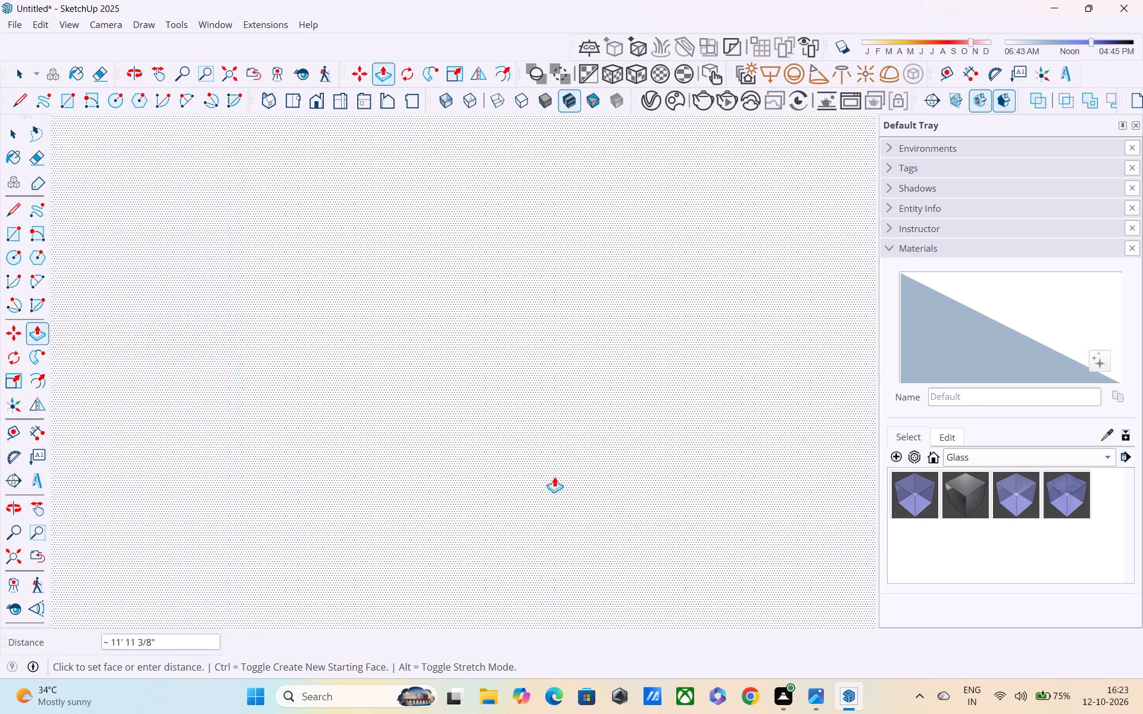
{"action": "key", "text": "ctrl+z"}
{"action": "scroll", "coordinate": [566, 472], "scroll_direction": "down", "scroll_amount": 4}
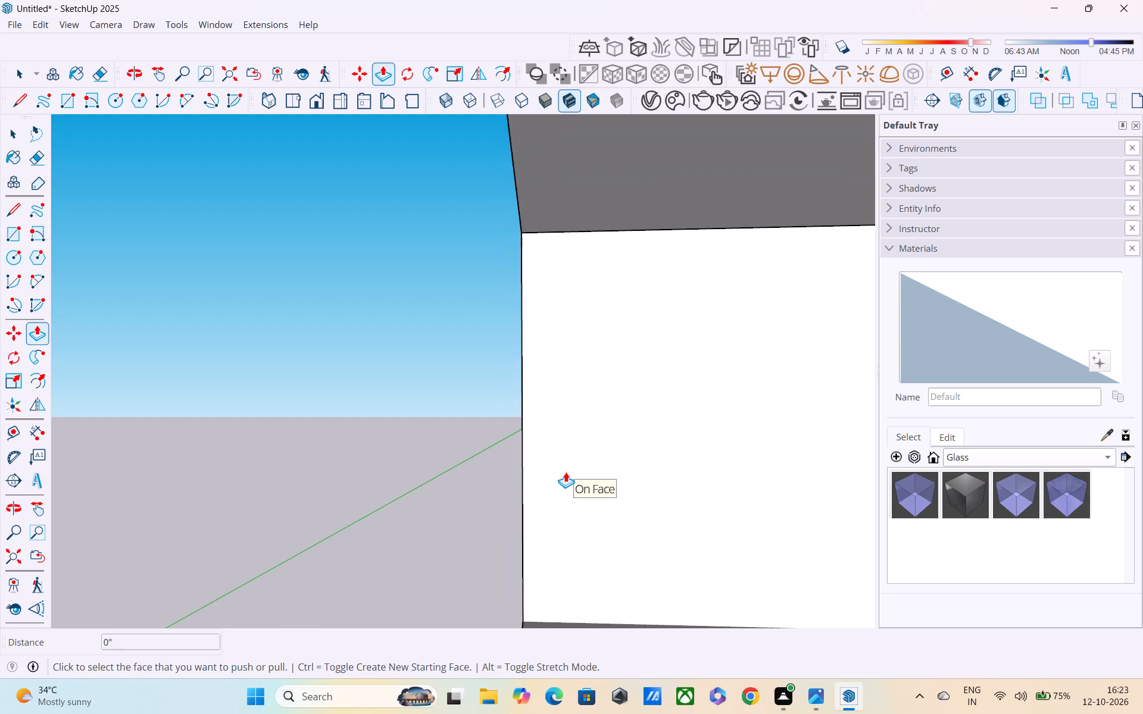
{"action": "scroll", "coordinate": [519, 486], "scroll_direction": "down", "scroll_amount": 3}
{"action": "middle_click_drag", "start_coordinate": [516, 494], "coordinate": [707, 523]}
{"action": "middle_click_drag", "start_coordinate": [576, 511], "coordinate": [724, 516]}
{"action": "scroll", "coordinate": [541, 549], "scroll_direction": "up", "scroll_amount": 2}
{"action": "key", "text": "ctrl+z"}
Examine the upper-storey end wall's narrow end face and its bottom edge where it meets the floor slab.
{"action": "scroll", "coordinate": [504, 562], "scroll_direction": "up", "scroll_amount": 2}
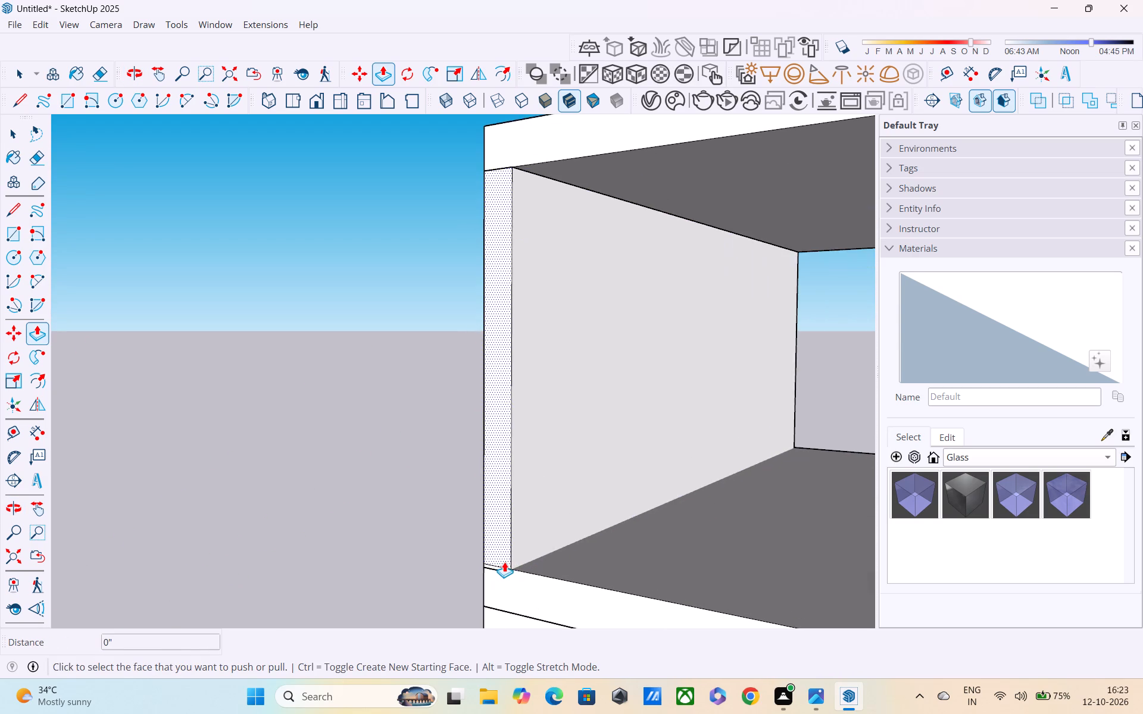
{"action": "scroll", "coordinate": [504, 562], "scroll_direction": "up", "scroll_amount": 5}
{"action": "middle_click_drag", "start_coordinate": [501, 539], "coordinate": [515, 419]}
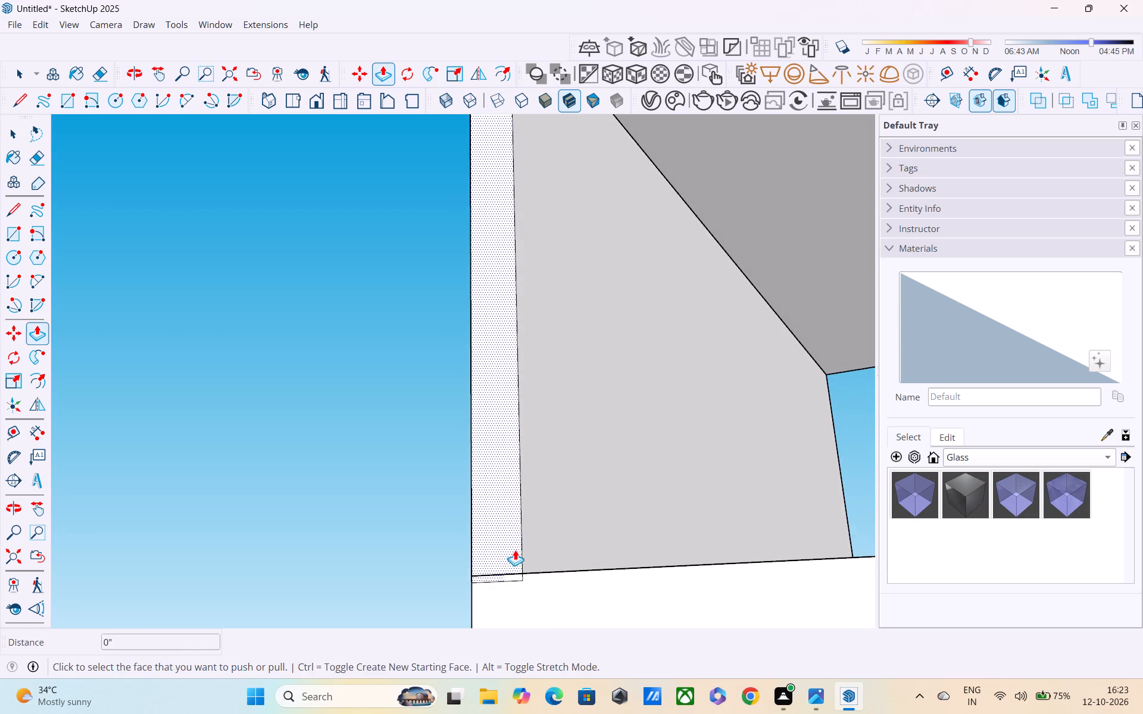
{"action": "middle_click_drag", "start_coordinate": [515, 550], "coordinate": [559, 693]}
{"action": "scroll", "coordinate": [547, 638], "scroll_direction": "down", "scroll_amount": 4}
{"action": "scroll", "coordinate": [569, 546], "scroll_direction": "down", "scroll_amount": 2}
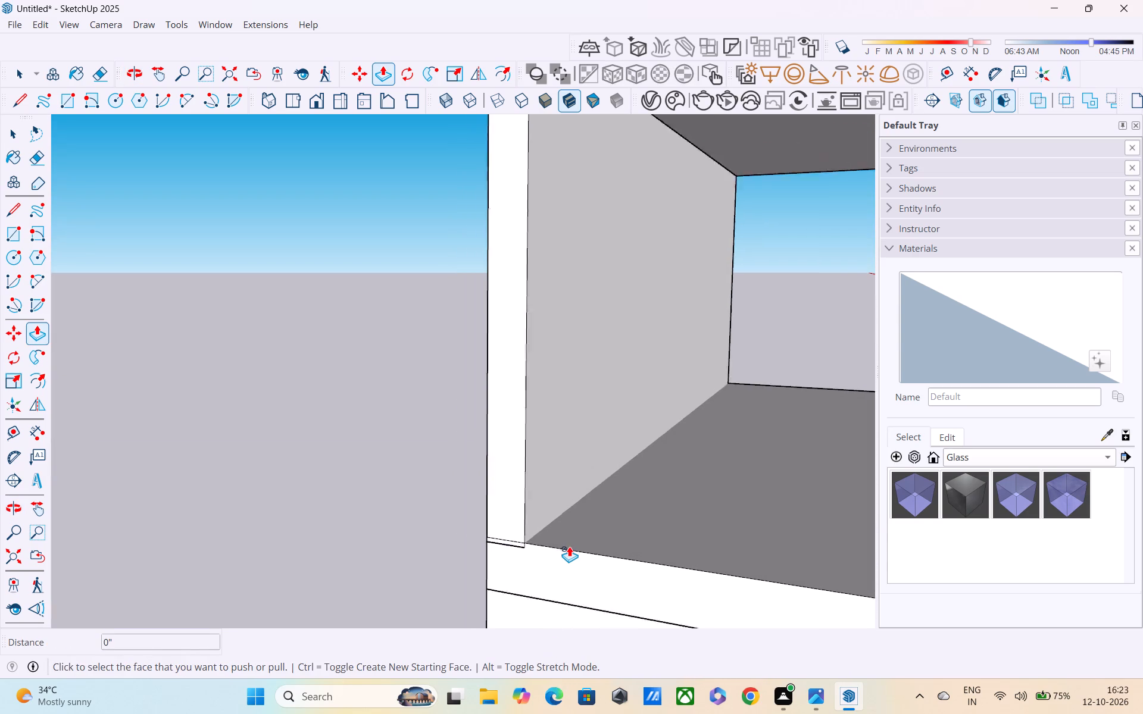
{"action": "scroll", "coordinate": [569, 546], "scroll_direction": "down", "scroll_amount": 6}
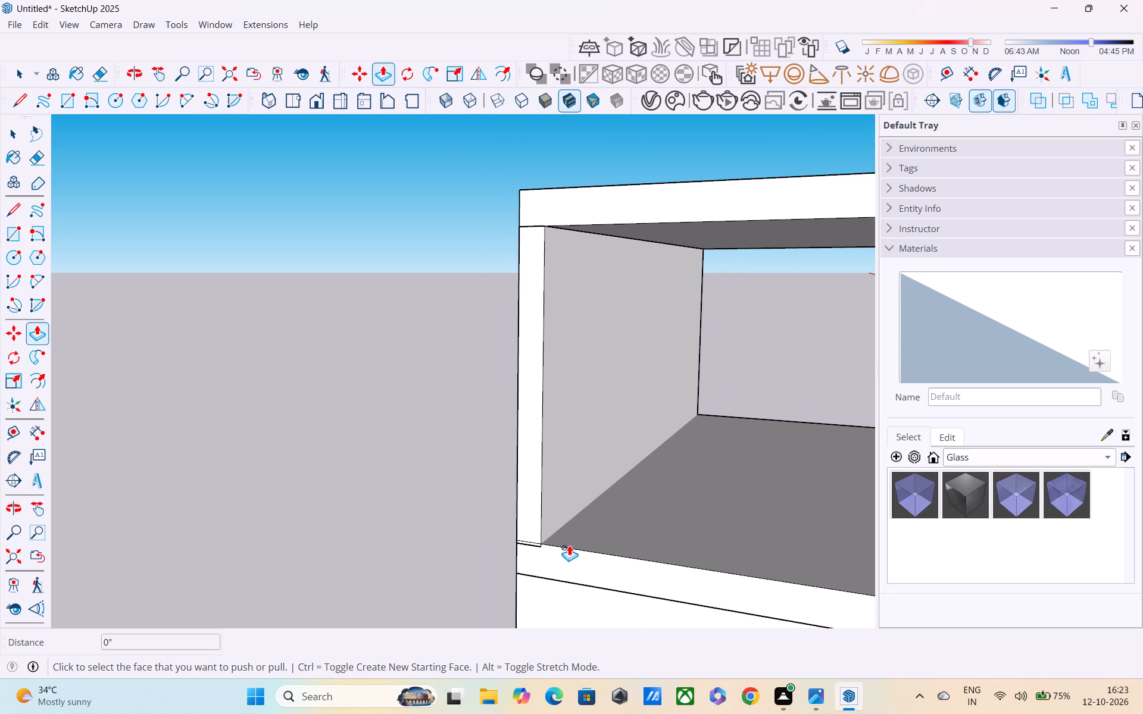
{"action": "middle_click_drag", "start_coordinate": [569, 544], "coordinate": [470, 538]}
{"action": "scroll", "coordinate": [470, 538], "scroll_direction": "up", "scroll_amount": 1}
{"action": "scroll", "coordinate": [470, 538], "scroll_direction": "down", "scroll_amount": 9}
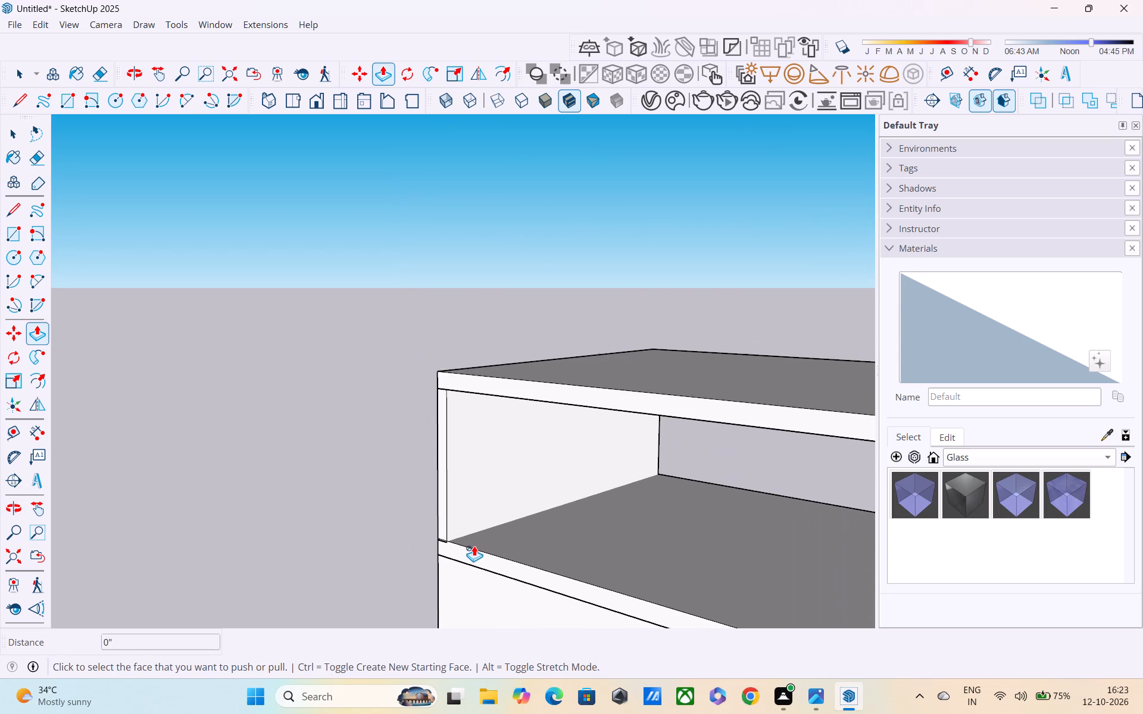
{"action": "middle_click_drag", "start_coordinate": [494, 533], "coordinate": [592, 491]}
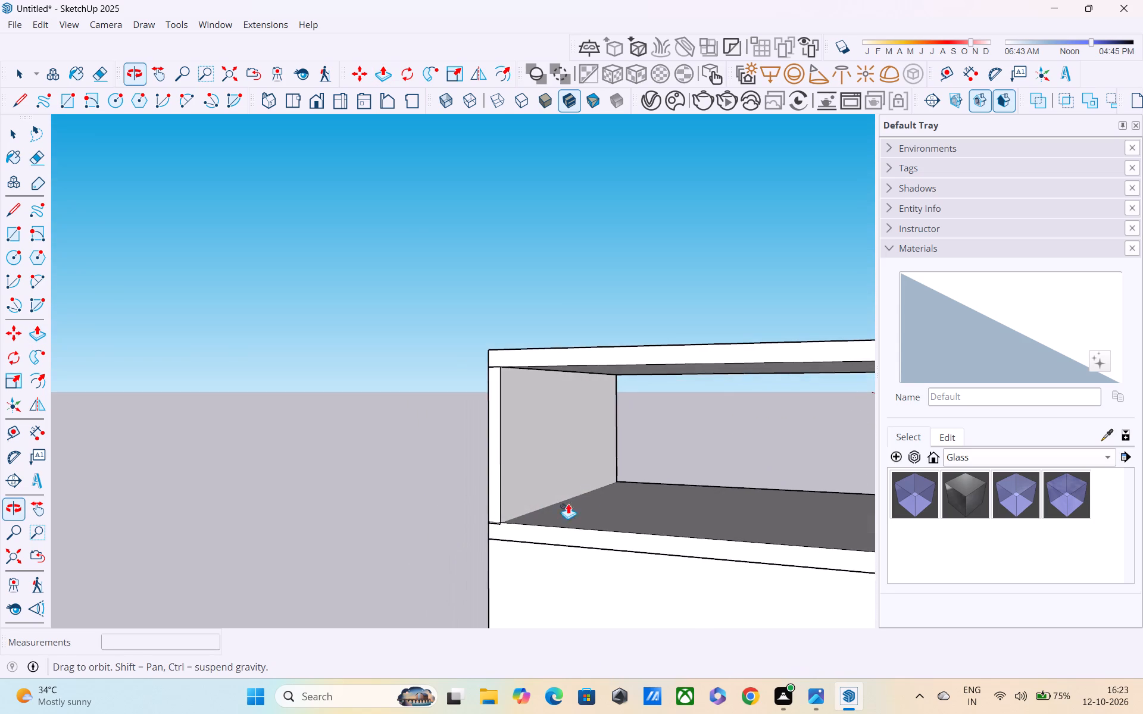
{"action": "scroll", "coordinate": [487, 508], "scroll_direction": "up", "scroll_amount": 14}
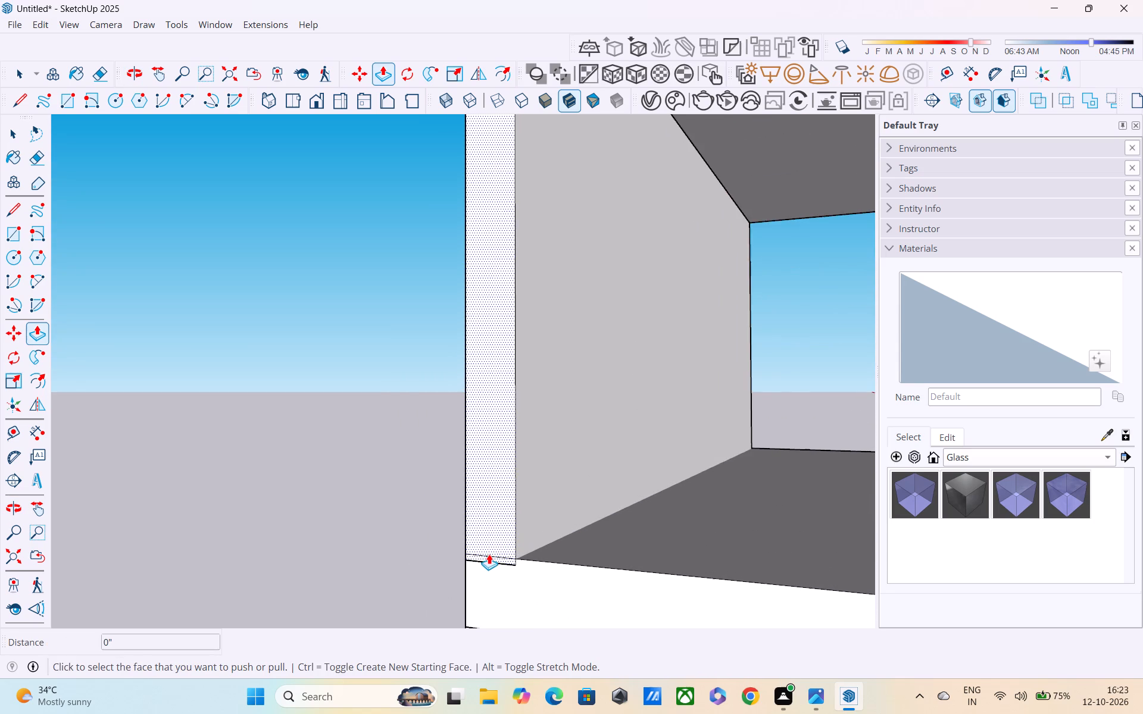
{"action": "scroll", "coordinate": [489, 554], "scroll_direction": "up", "scroll_amount": 3}
{"action": "key", "text": "Escape"}
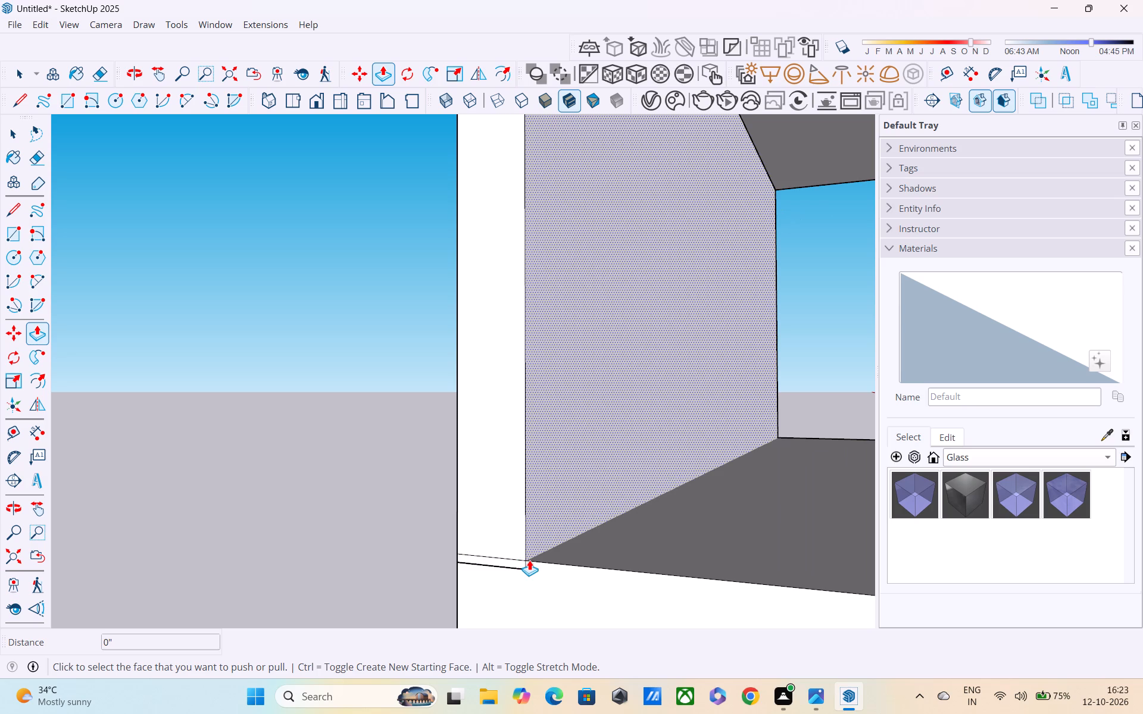
{"action": "scroll", "coordinate": [526, 534], "scroll_direction": "down", "scroll_amount": 6}
{"action": "middle_click_drag", "start_coordinate": [530, 494], "coordinate": [535, 518]}
{"action": "scroll", "coordinate": [530, 494], "scroll_direction": "down", "scroll_amount": 1}
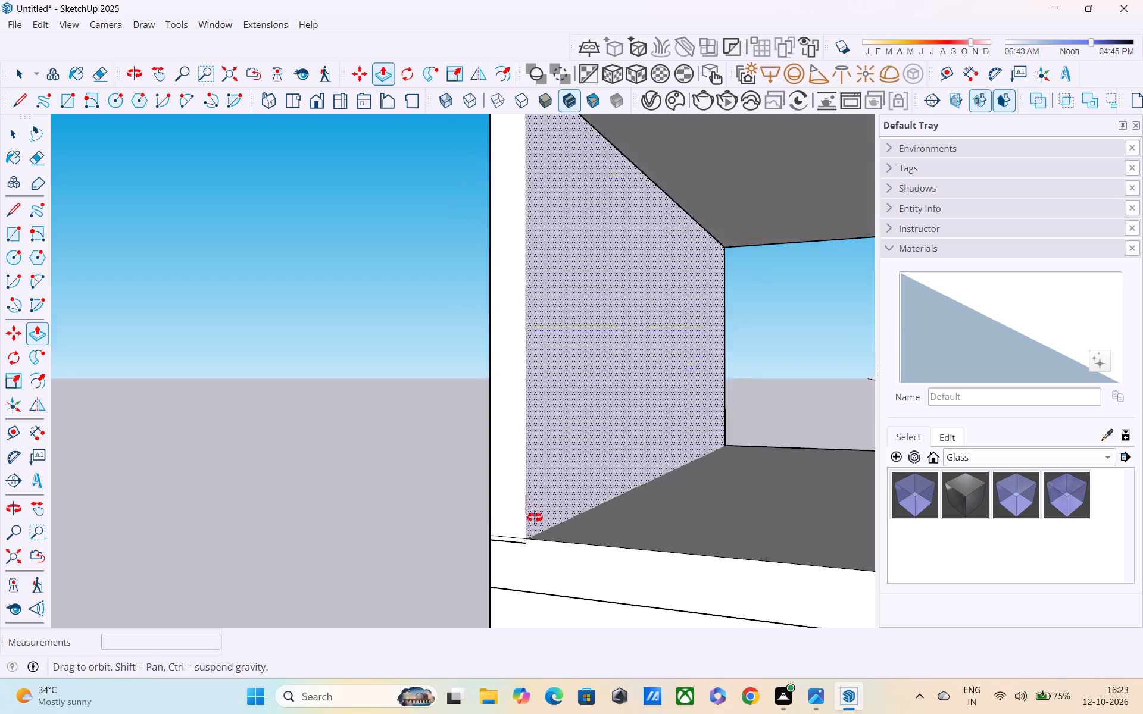
{"action": "middle_click_drag", "start_coordinate": [535, 518], "coordinate": [541, 561]}
{"action": "key", "text": "Escape"}
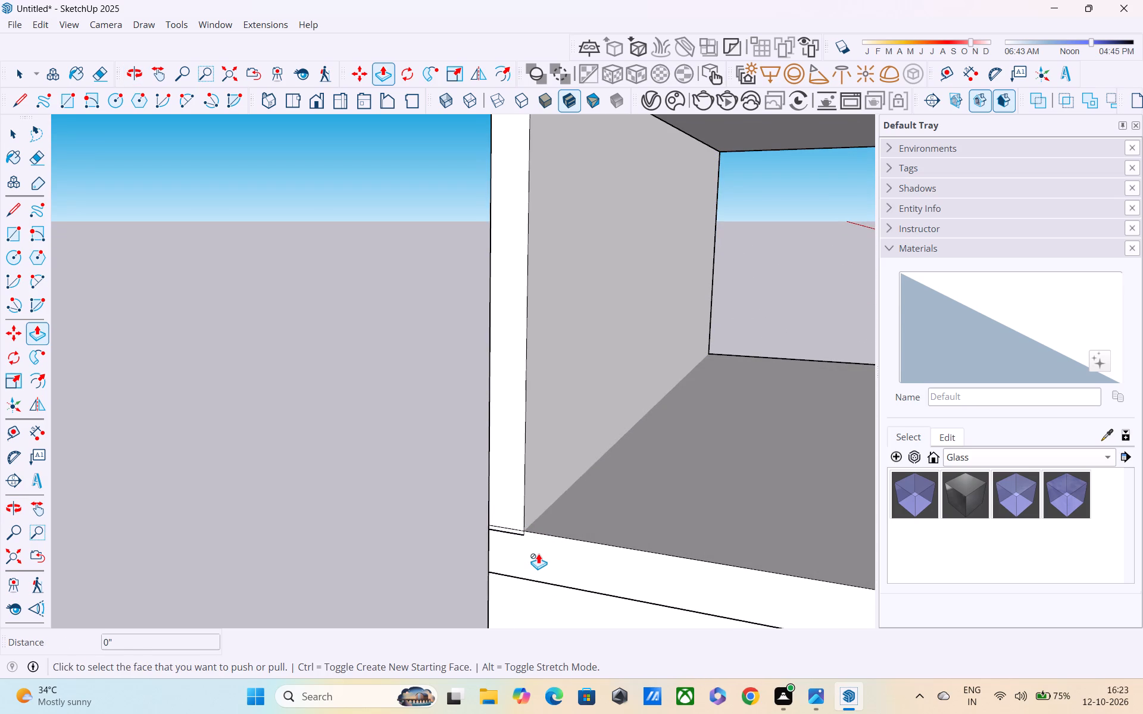
Erase the short bottom edge of the end wall's narrow end face where it overlaps the floor slab.
{"action": "key", "text": "e"}
{"action": "scroll", "coordinate": [511, 543], "scroll_direction": "up", "scroll_amount": 7}
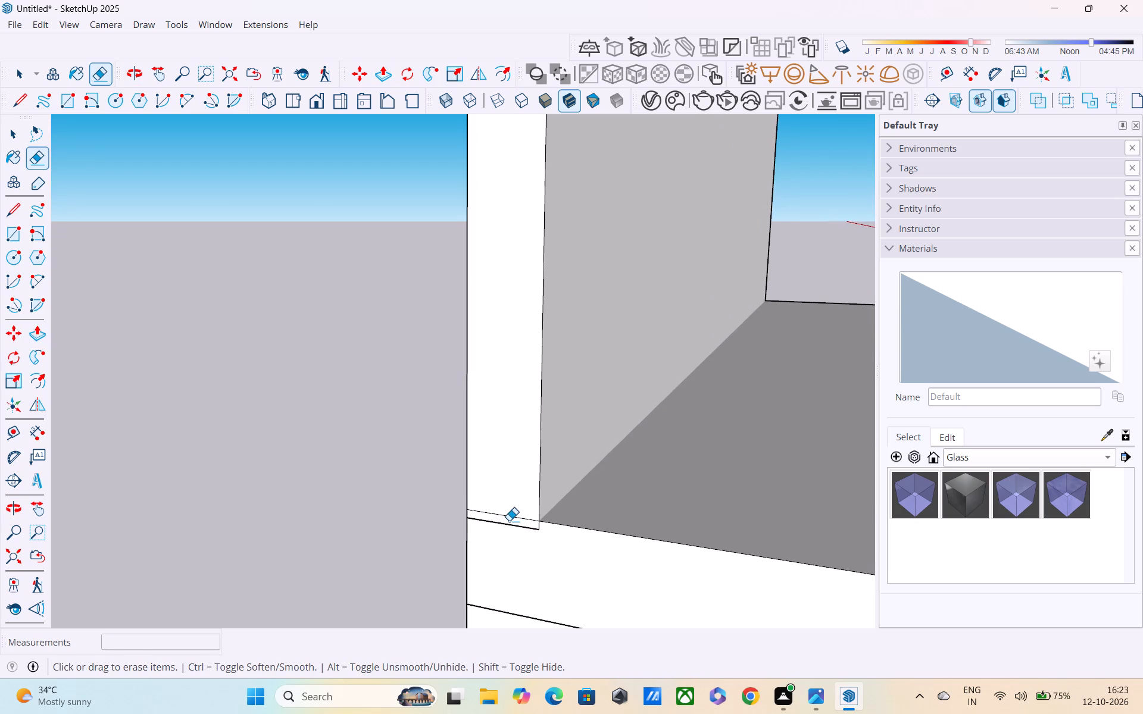
{"action": "left_click", "coordinate": [509, 527]}
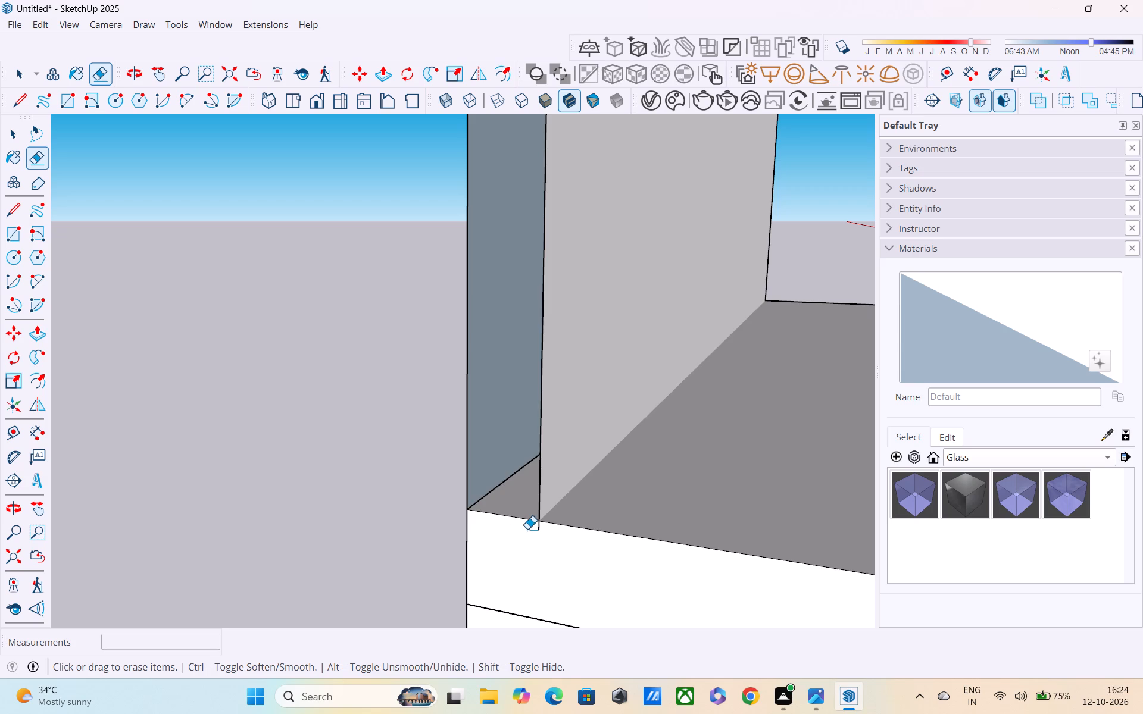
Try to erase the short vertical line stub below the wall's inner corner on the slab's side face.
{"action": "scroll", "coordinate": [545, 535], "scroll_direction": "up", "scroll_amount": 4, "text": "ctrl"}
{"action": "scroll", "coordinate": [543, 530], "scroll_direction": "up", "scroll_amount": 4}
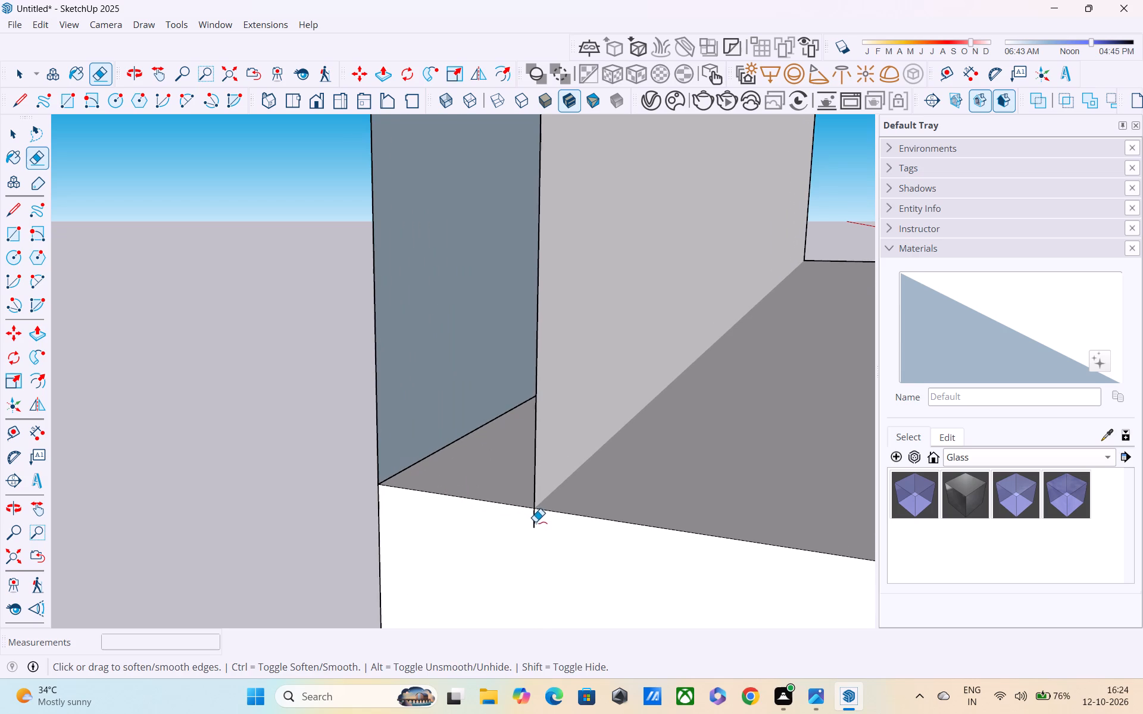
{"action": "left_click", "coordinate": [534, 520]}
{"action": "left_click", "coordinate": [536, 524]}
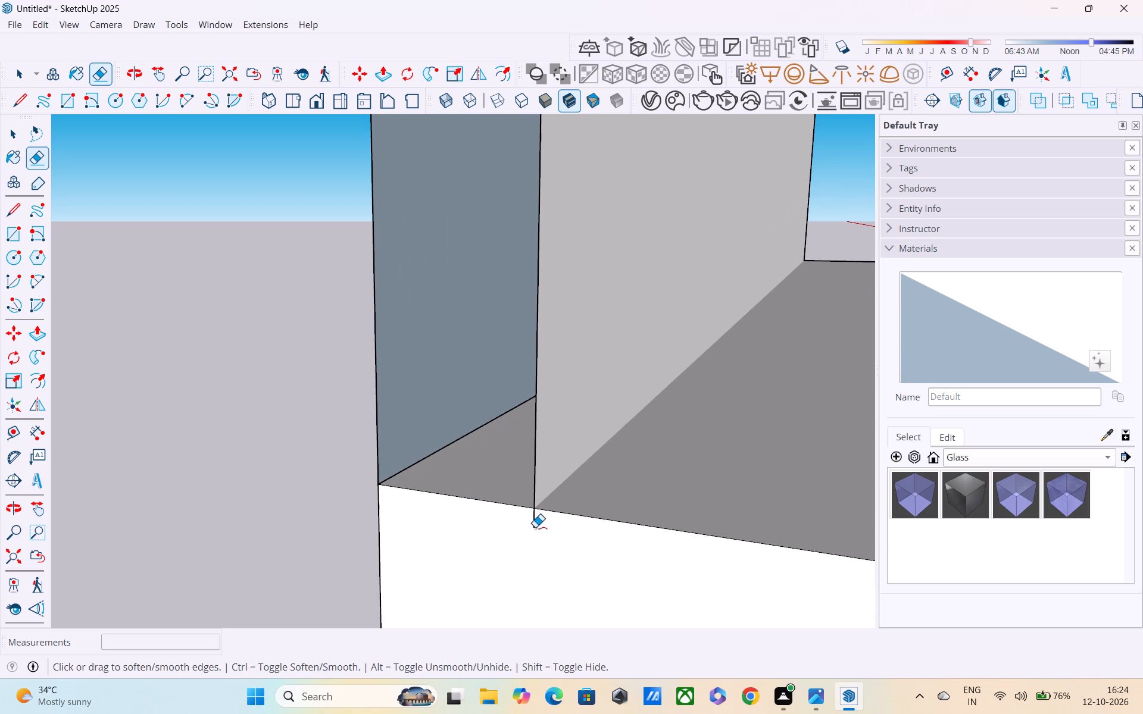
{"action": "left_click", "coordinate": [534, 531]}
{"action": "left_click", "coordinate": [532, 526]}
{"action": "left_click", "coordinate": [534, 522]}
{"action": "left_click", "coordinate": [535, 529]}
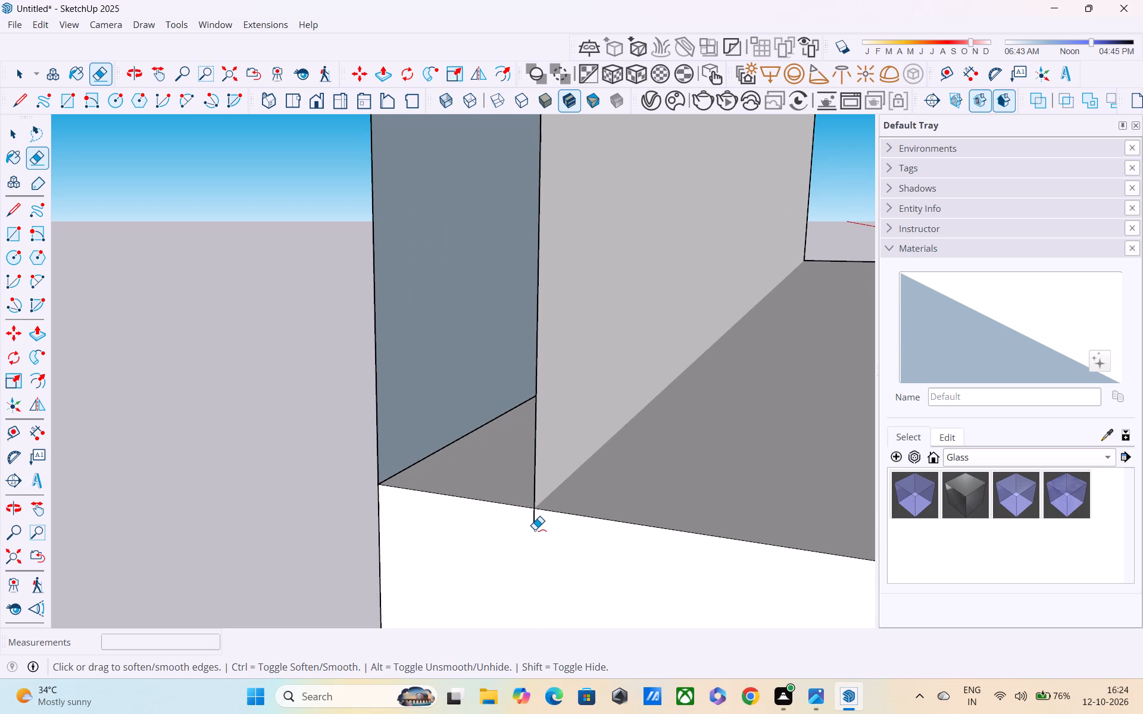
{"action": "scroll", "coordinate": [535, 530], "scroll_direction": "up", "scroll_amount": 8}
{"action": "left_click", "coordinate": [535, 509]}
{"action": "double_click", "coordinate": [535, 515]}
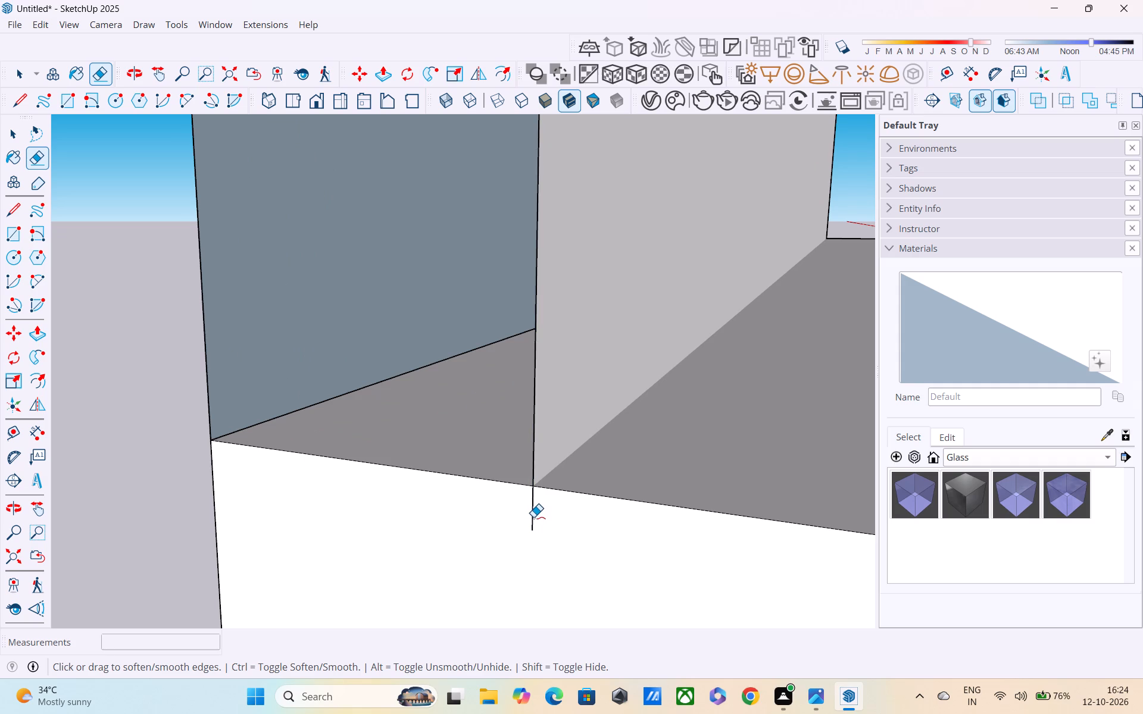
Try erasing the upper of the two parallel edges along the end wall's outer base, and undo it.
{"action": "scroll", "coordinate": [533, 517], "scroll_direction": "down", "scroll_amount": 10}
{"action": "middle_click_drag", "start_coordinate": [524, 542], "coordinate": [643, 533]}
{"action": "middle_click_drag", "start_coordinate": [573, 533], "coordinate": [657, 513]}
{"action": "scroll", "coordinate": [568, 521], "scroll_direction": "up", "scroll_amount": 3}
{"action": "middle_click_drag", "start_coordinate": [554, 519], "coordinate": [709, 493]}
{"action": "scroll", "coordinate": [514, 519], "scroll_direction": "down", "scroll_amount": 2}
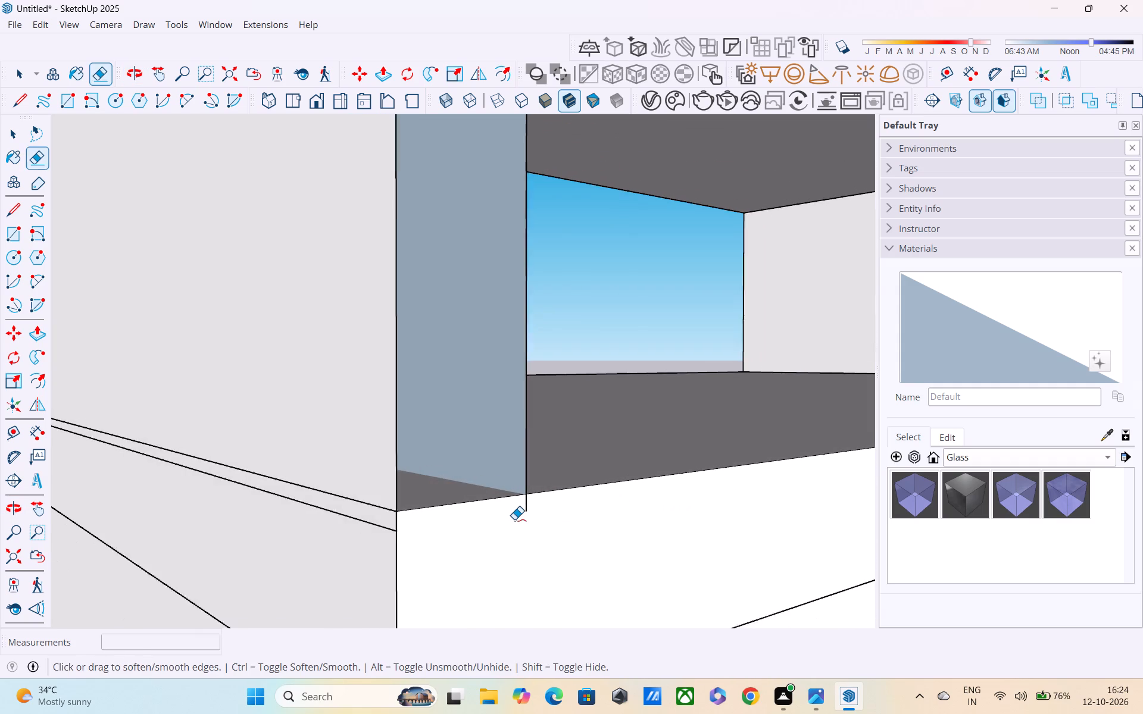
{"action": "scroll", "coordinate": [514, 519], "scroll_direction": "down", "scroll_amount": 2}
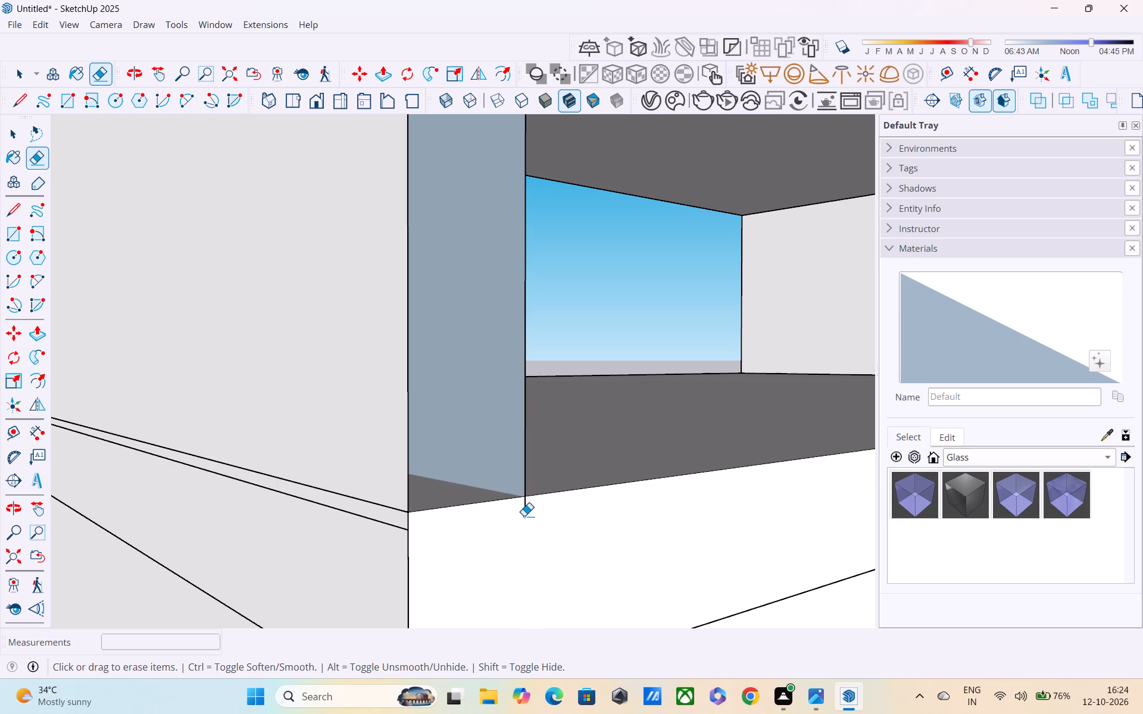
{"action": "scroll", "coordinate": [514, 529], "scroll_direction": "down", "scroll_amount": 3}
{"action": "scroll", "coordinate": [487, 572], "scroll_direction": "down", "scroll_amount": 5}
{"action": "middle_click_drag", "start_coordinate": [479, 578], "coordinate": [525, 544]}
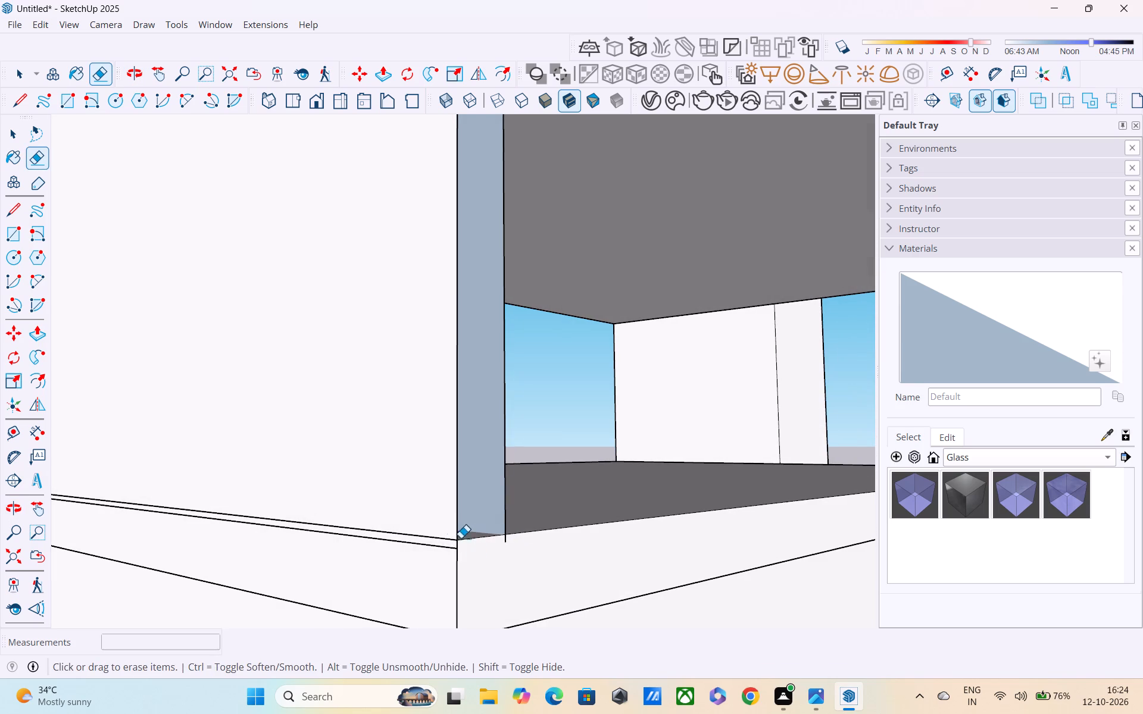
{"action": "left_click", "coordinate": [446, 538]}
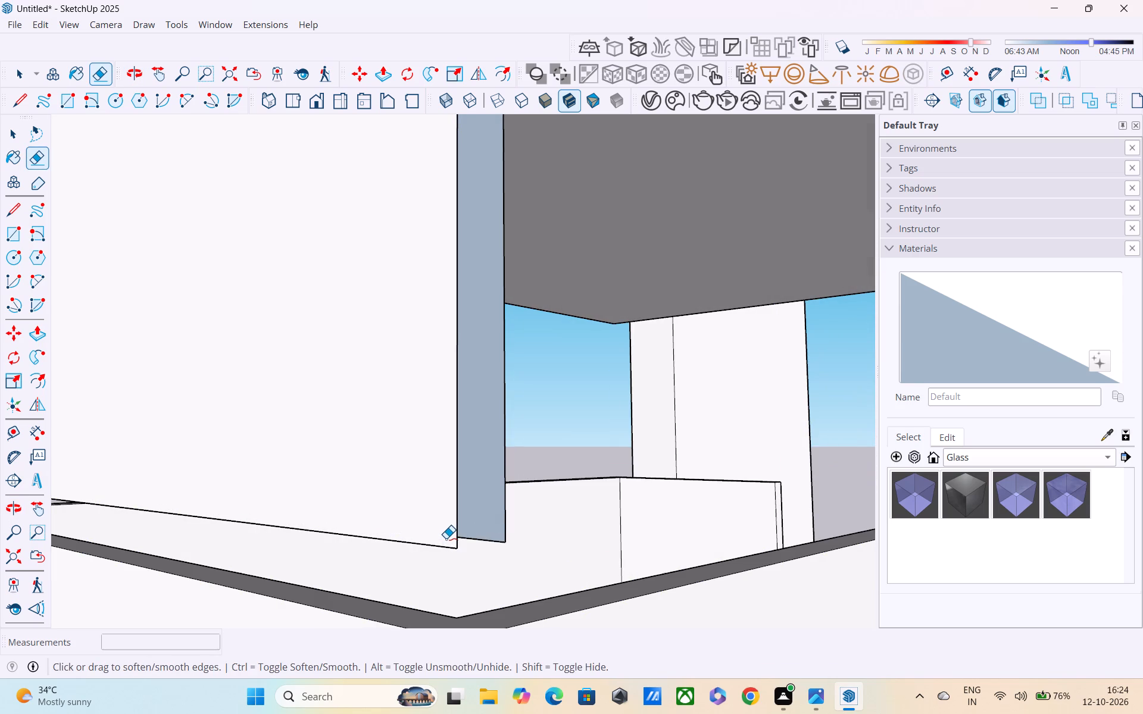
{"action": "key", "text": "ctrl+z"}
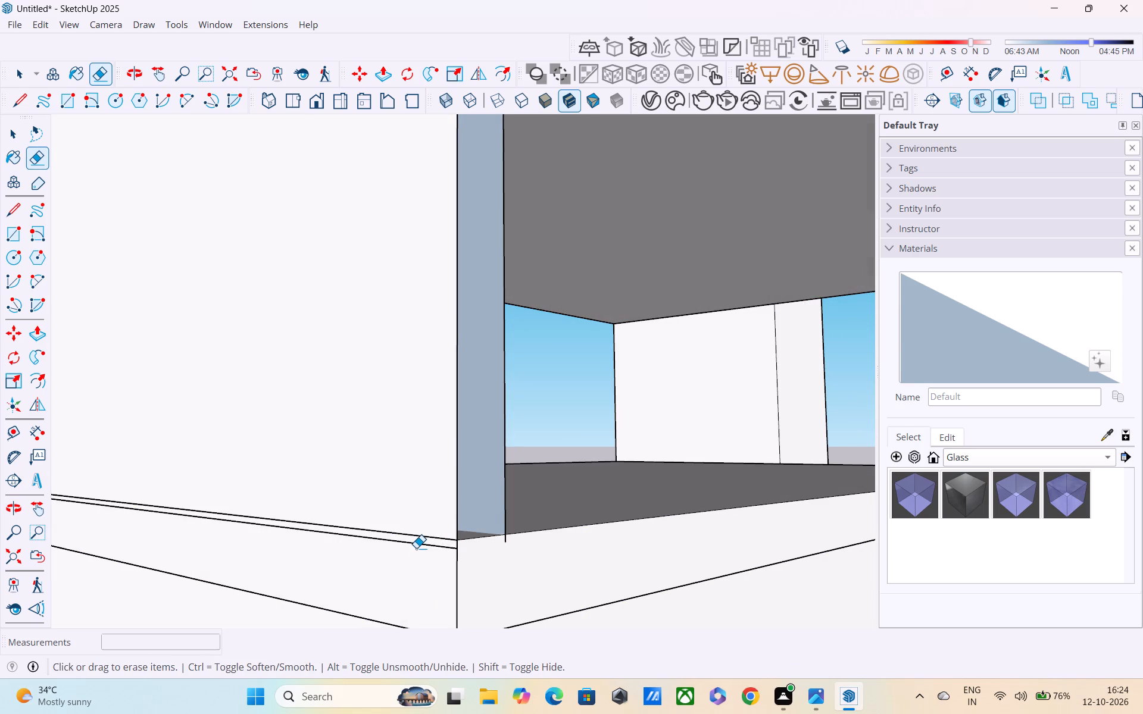
Erase the lower of the two parallel edges along the end wall's outer base.
{"action": "left_click", "coordinate": [416, 547]}
{"action": "left_click", "coordinate": [416, 544]}
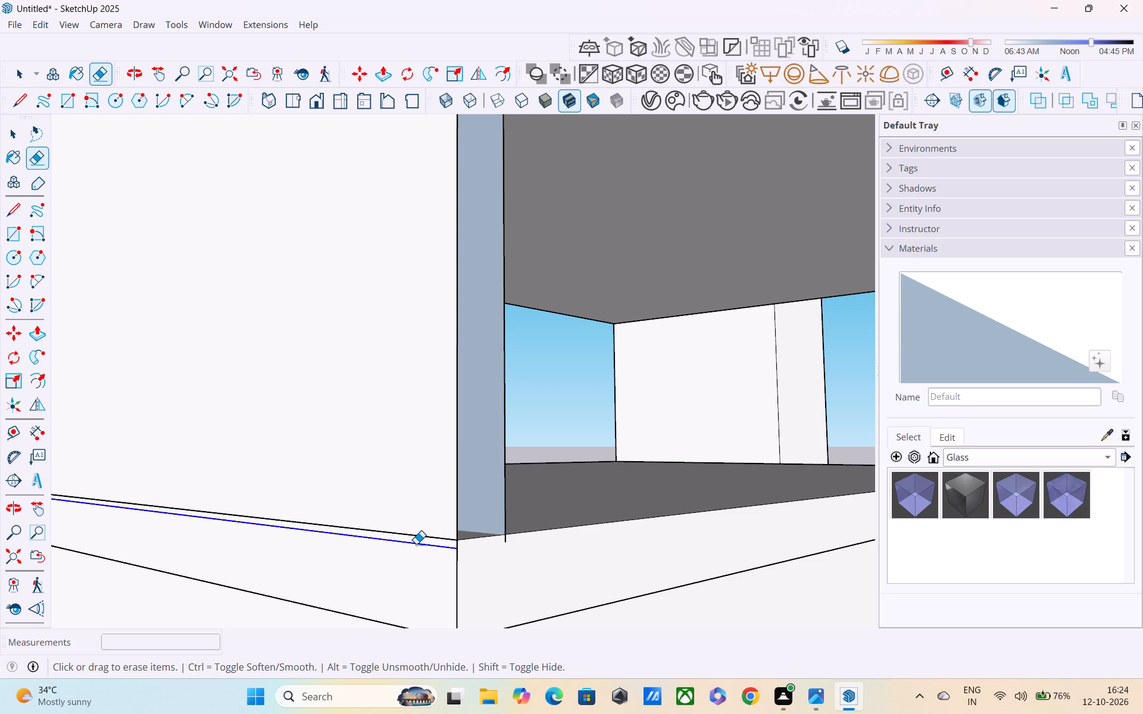
{"action": "scroll", "coordinate": [416, 544], "scroll_direction": "down", "scroll_amount": 6}
{"action": "middle_click_drag", "start_coordinate": [426, 568], "coordinate": [504, 586]}
{"action": "scroll", "coordinate": [498, 577], "scroll_direction": "down", "scroll_amount": 2}
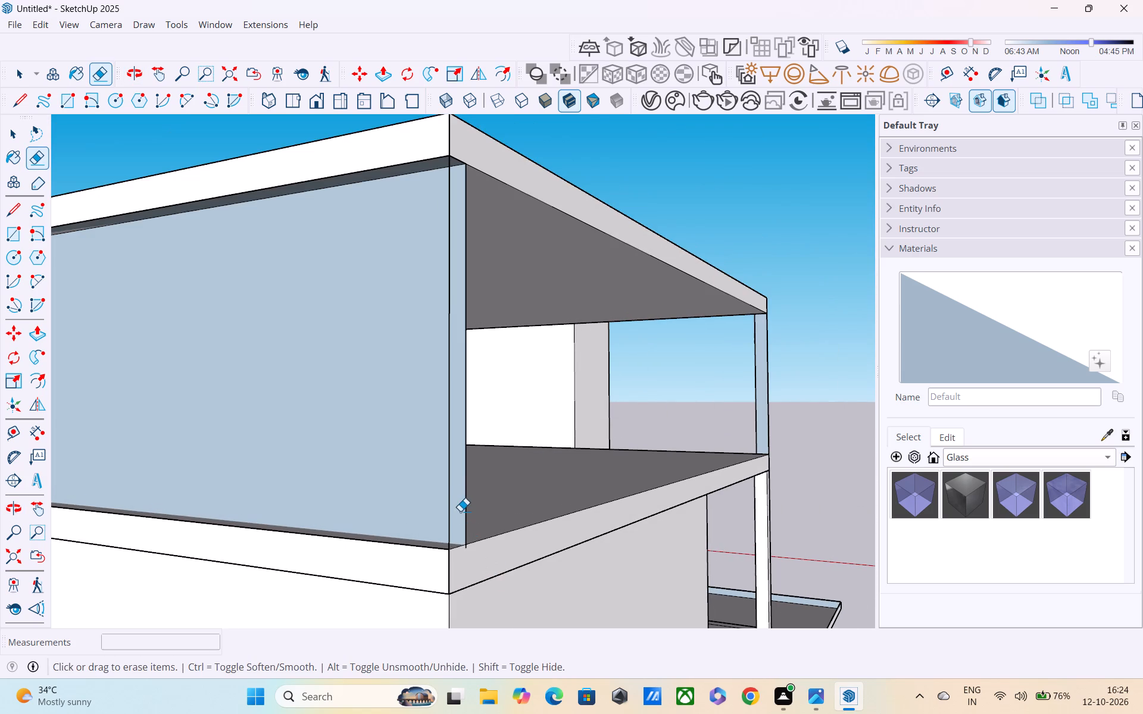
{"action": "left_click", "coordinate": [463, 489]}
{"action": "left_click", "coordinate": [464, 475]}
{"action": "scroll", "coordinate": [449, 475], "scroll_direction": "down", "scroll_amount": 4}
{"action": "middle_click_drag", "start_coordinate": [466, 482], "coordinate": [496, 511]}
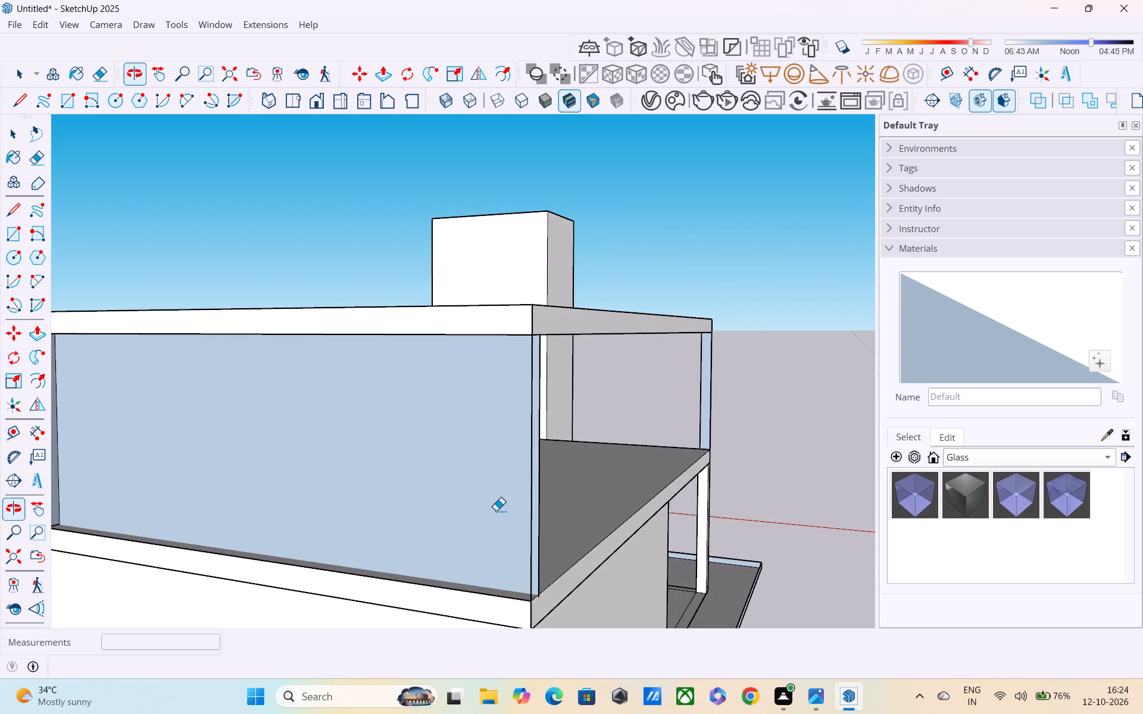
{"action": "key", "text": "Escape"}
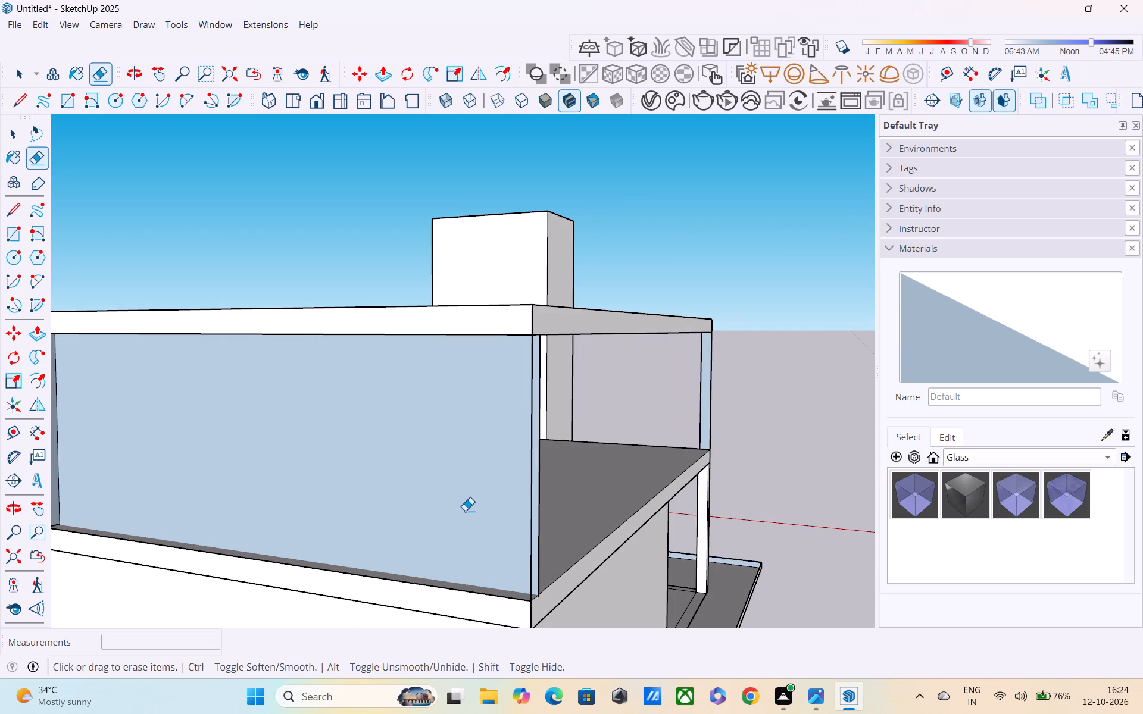
Draw a rectangle over the upper-storey end wall's open outer side, from the roof slab's underside corner to the opposite floor corner.
{"action": "key", "text": "r"}
{"action": "middle_click_drag", "start_coordinate": [377, 423], "coordinate": [554, 433]}
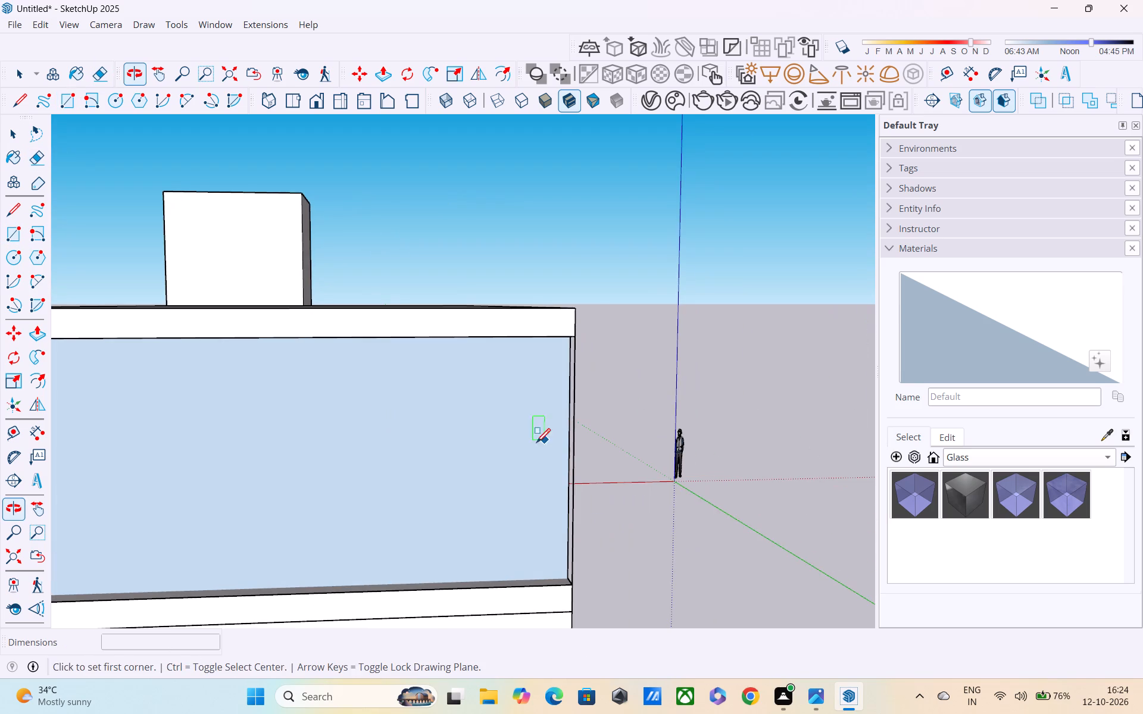
{"action": "middle_click_drag", "start_coordinate": [507, 459], "coordinate": [688, 425], "text": "shift"}
{"action": "scroll", "coordinate": [380, 376], "scroll_direction": "down", "scroll_amount": 3}
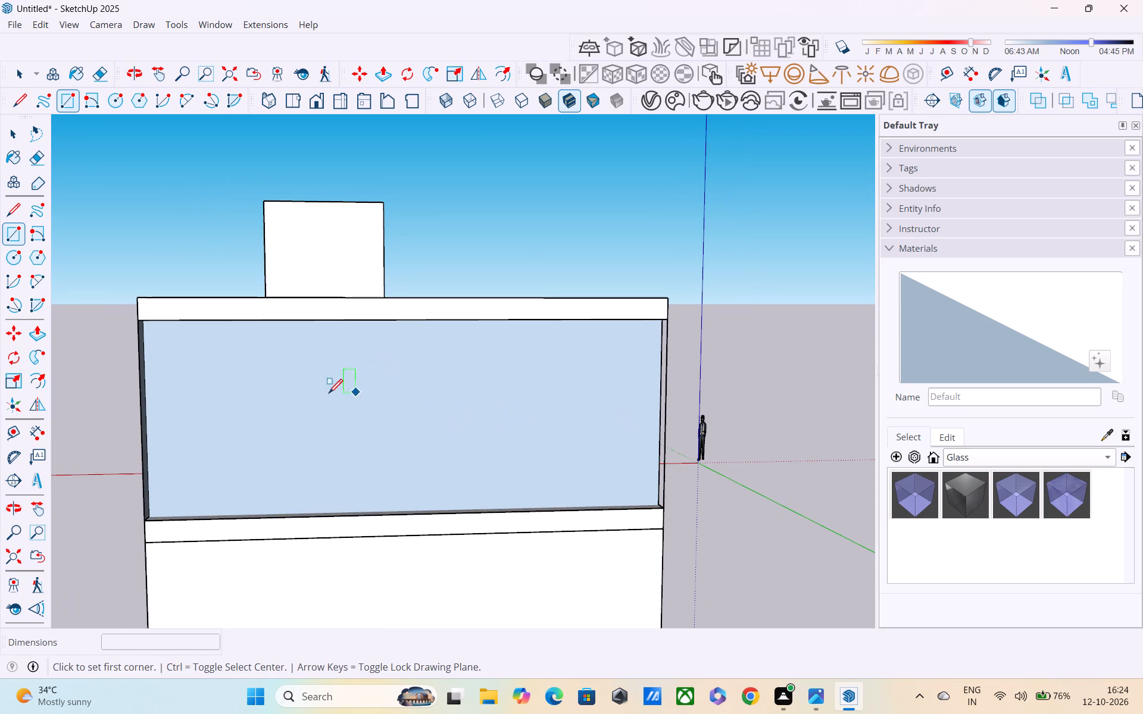
{"action": "left_click", "coordinate": [140, 321]}
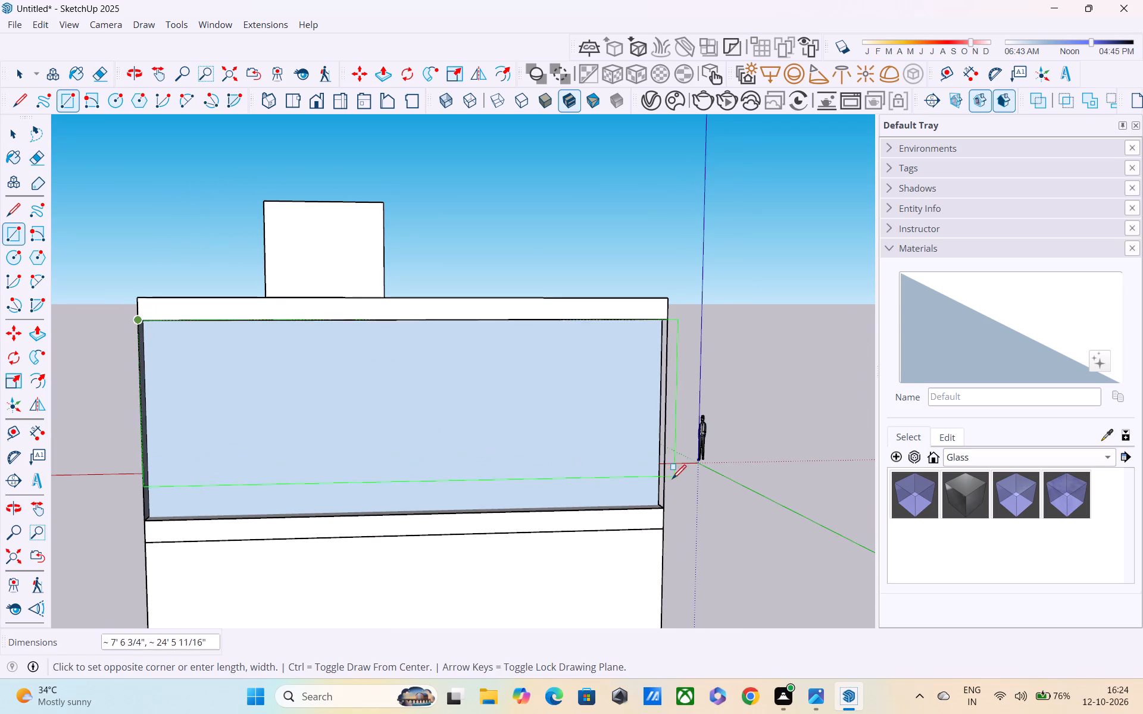
{"action": "left_click", "coordinate": [661, 510]}
Draw a rectangle about 9' 1" by 9" over the open narrow end of the upper-storey end wall.
{"action": "middle_click_drag", "start_coordinate": [558, 544], "coordinate": [232, 556]}
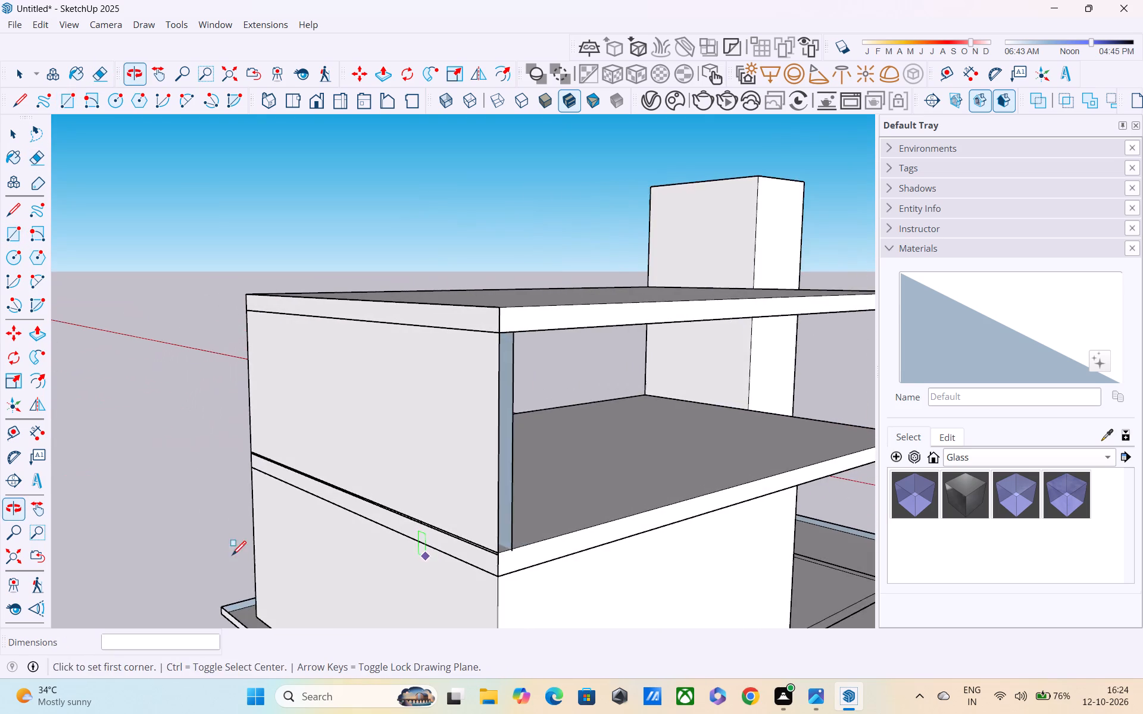
{"action": "middle_click_drag", "start_coordinate": [232, 556], "coordinate": [233, 558]}
{"action": "middle_click_drag", "start_coordinate": [452, 494], "coordinate": [138, 521]}
{"action": "middle_click_drag", "start_coordinate": [209, 500], "coordinate": [292, 497]}
{"action": "scroll", "coordinate": [288, 502], "scroll_direction": "down", "scroll_amount": 1}
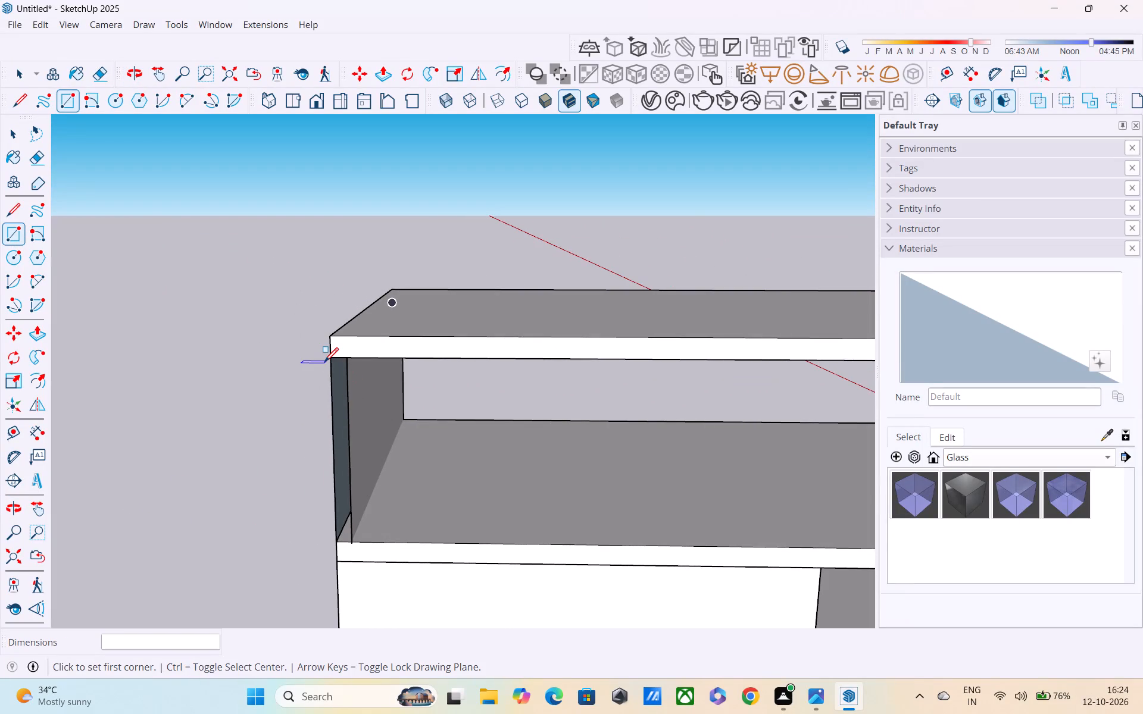
{"action": "left_click", "coordinate": [326, 360]}
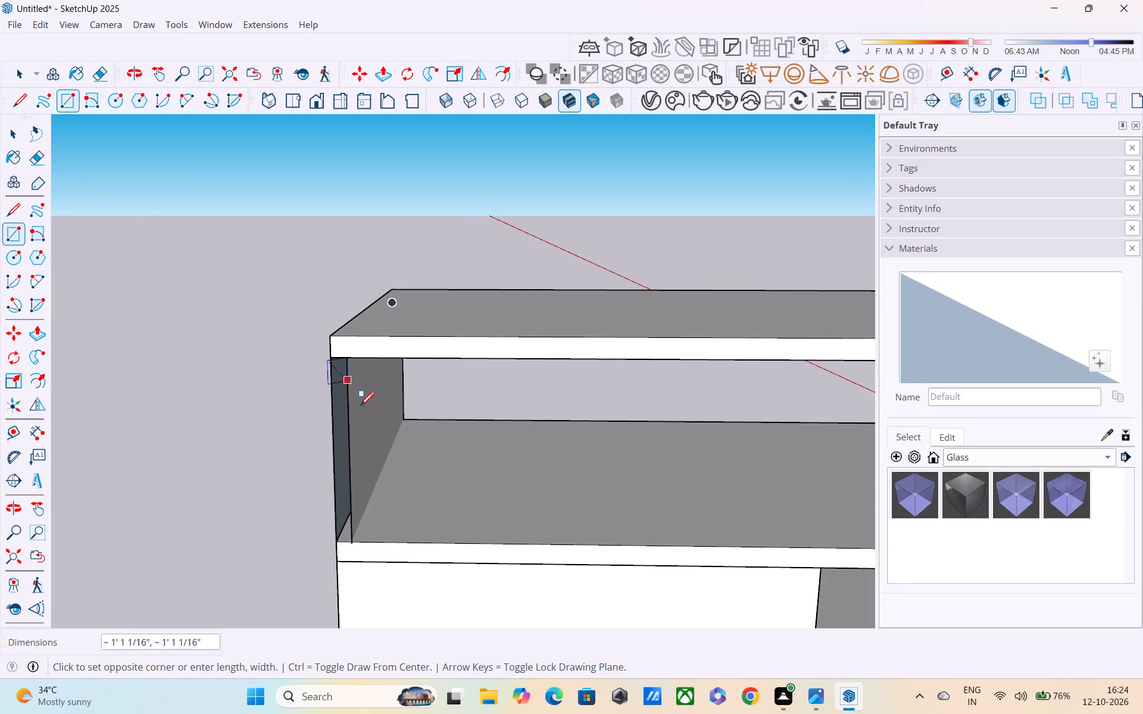
{"action": "key", "text": "Escape"}
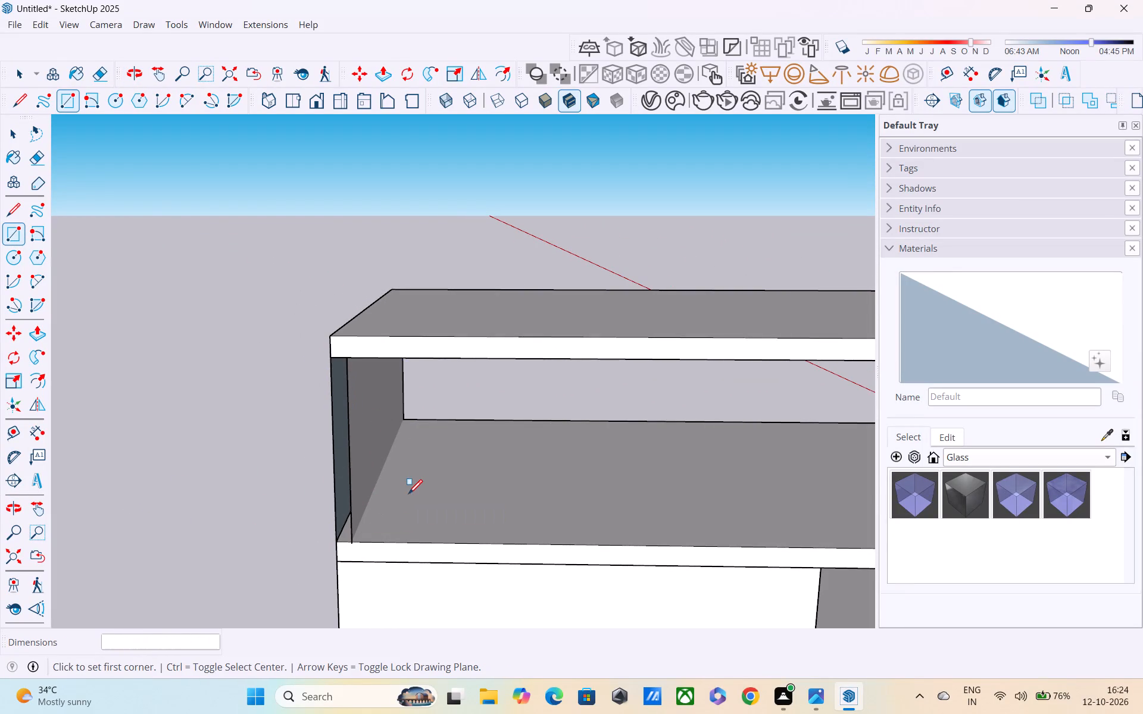
{"action": "scroll", "coordinate": [322, 424], "scroll_direction": "up", "scroll_amount": 3}
{"action": "scroll", "coordinate": [331, 359], "scroll_direction": "up", "scroll_amount": 3}
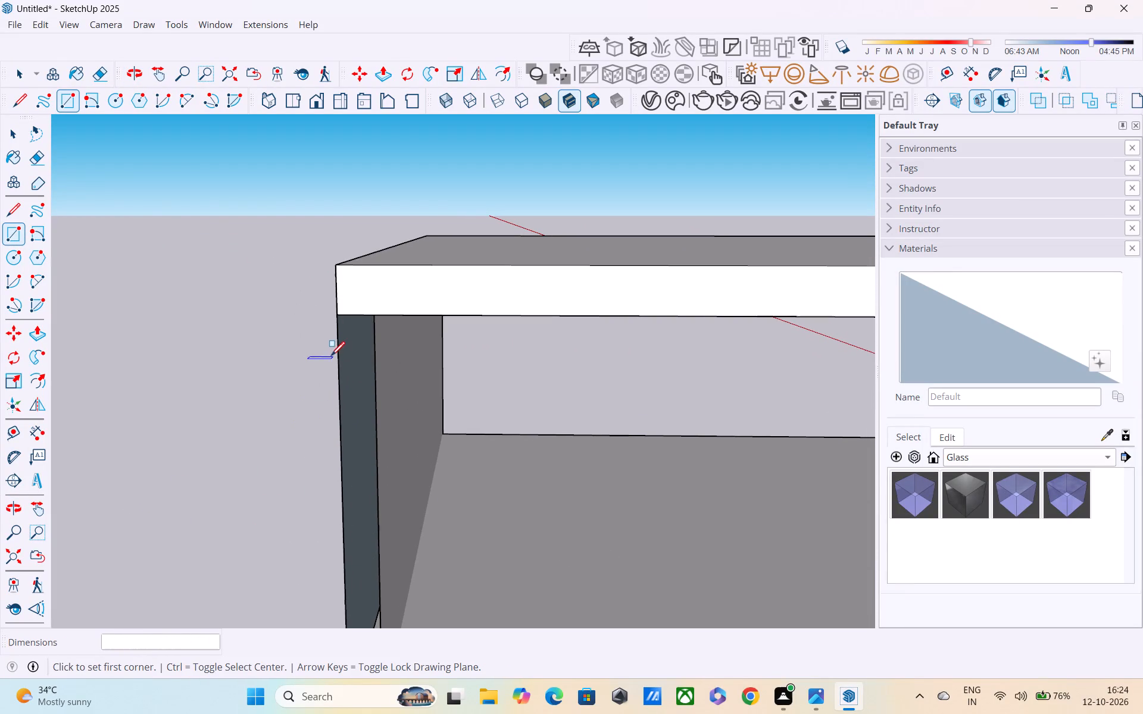
{"action": "middle_click_drag", "start_coordinate": [319, 407], "coordinate": [392, 344]}
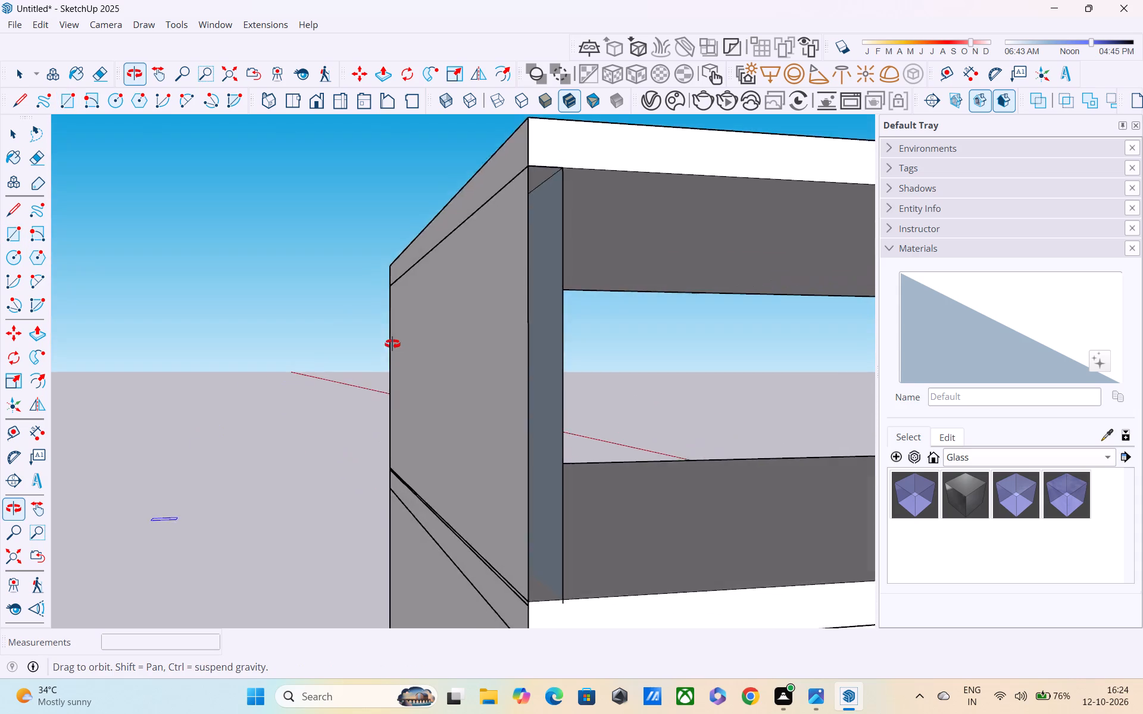
{"action": "middle_click_drag", "start_coordinate": [392, 344], "coordinate": [328, 344]}
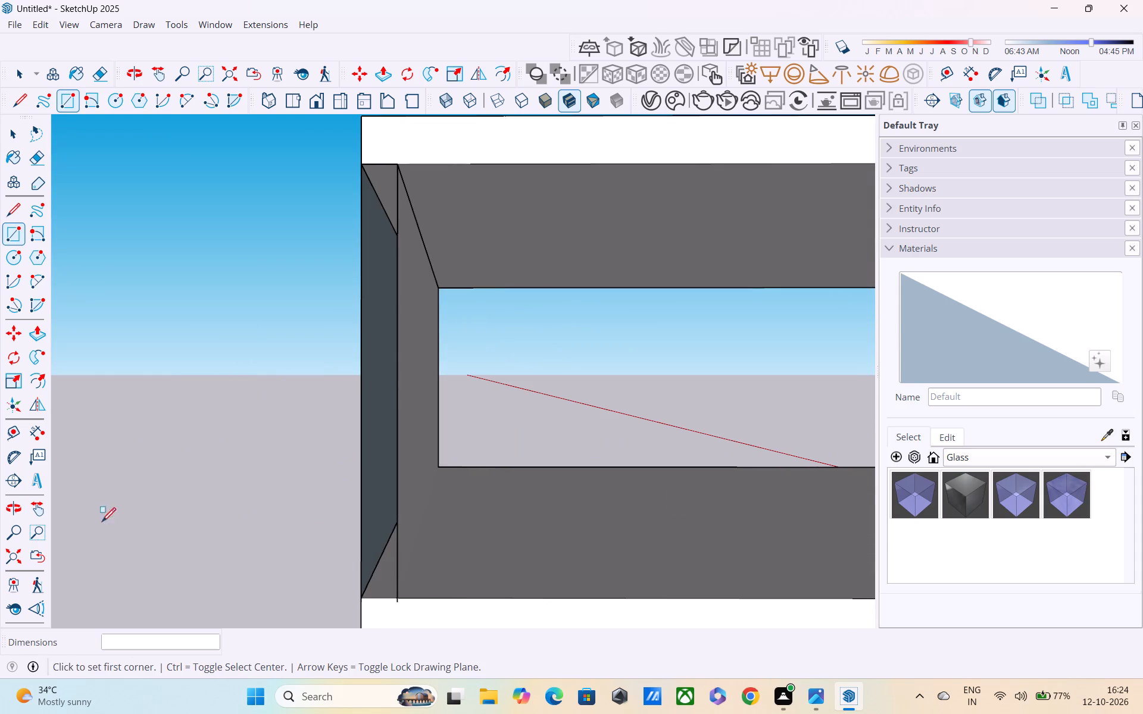
{"action": "left_click", "coordinate": [360, 165]}
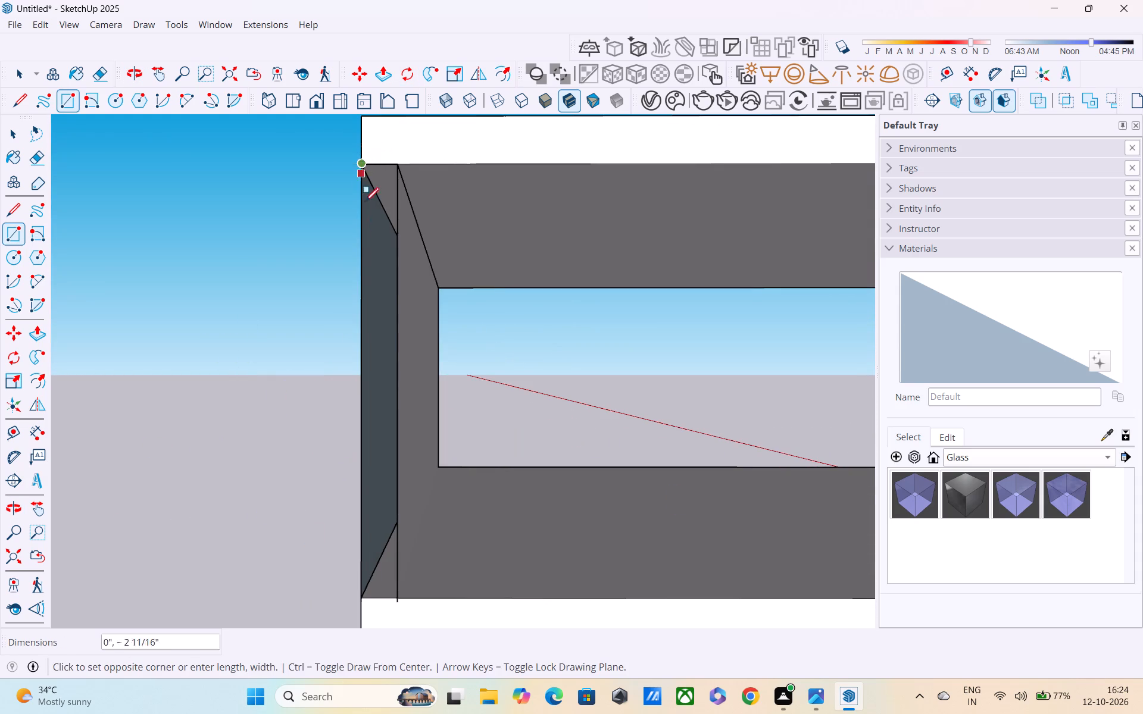
{"action": "scroll", "coordinate": [382, 498], "scroll_direction": "down", "scroll_amount": 1}
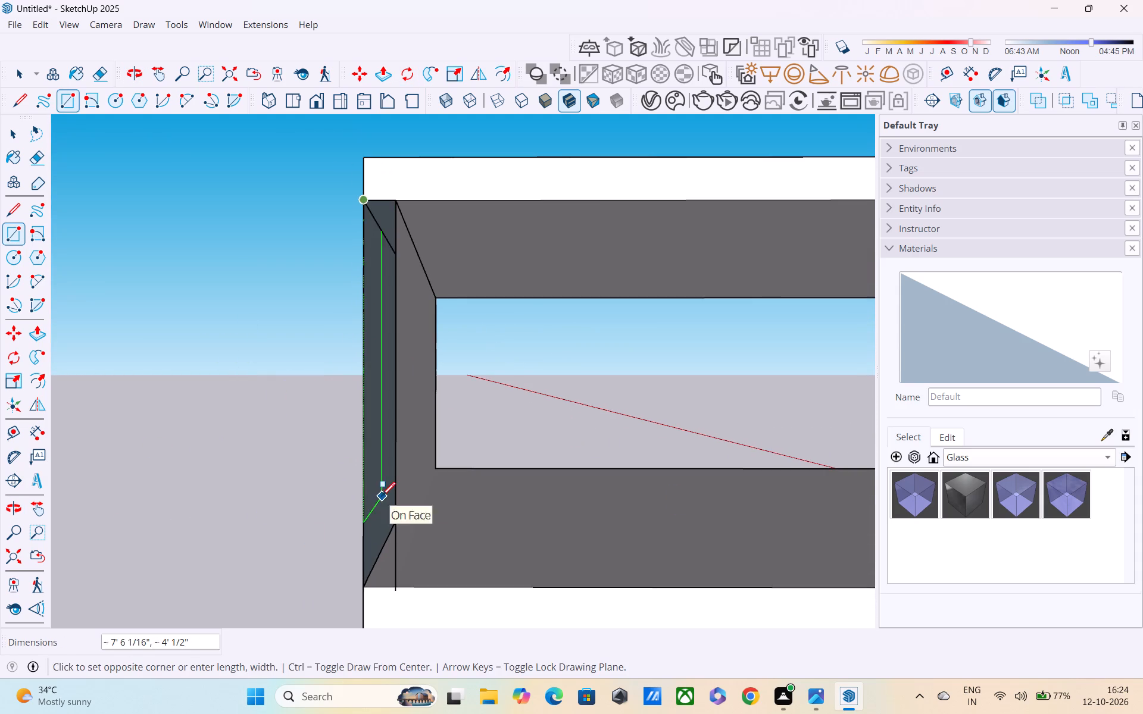
{"action": "middle_click_drag", "start_coordinate": [368, 446], "coordinate": [371, 365]}
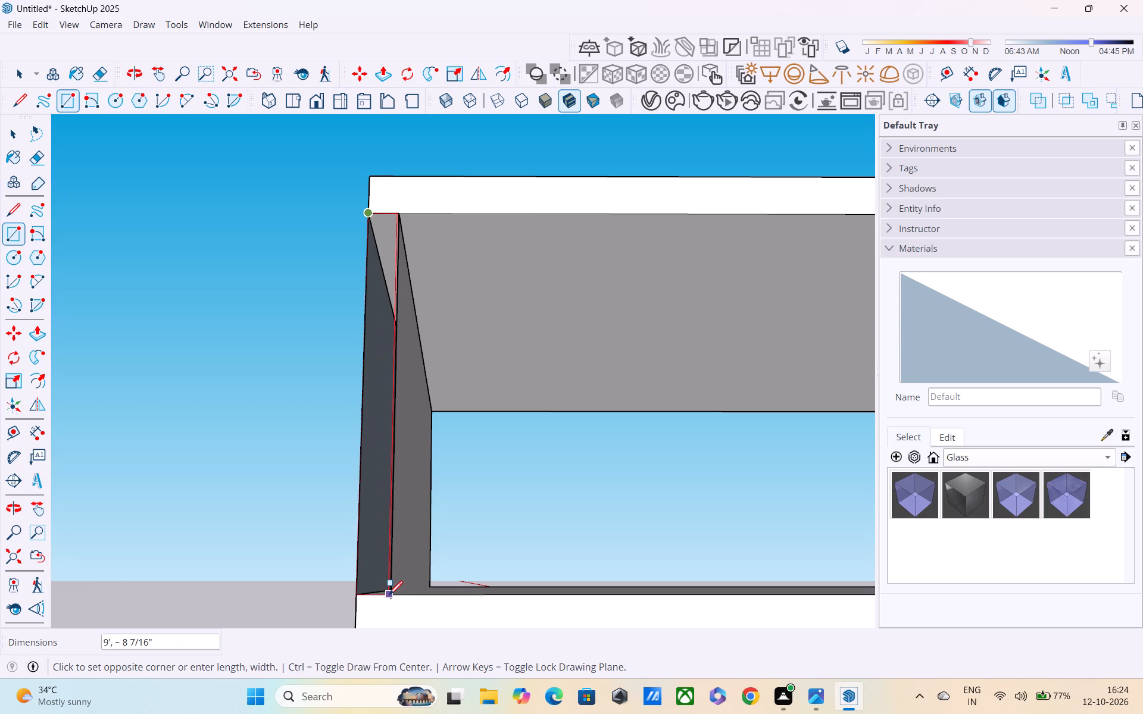
{"action": "left_click", "coordinate": [394, 600]}
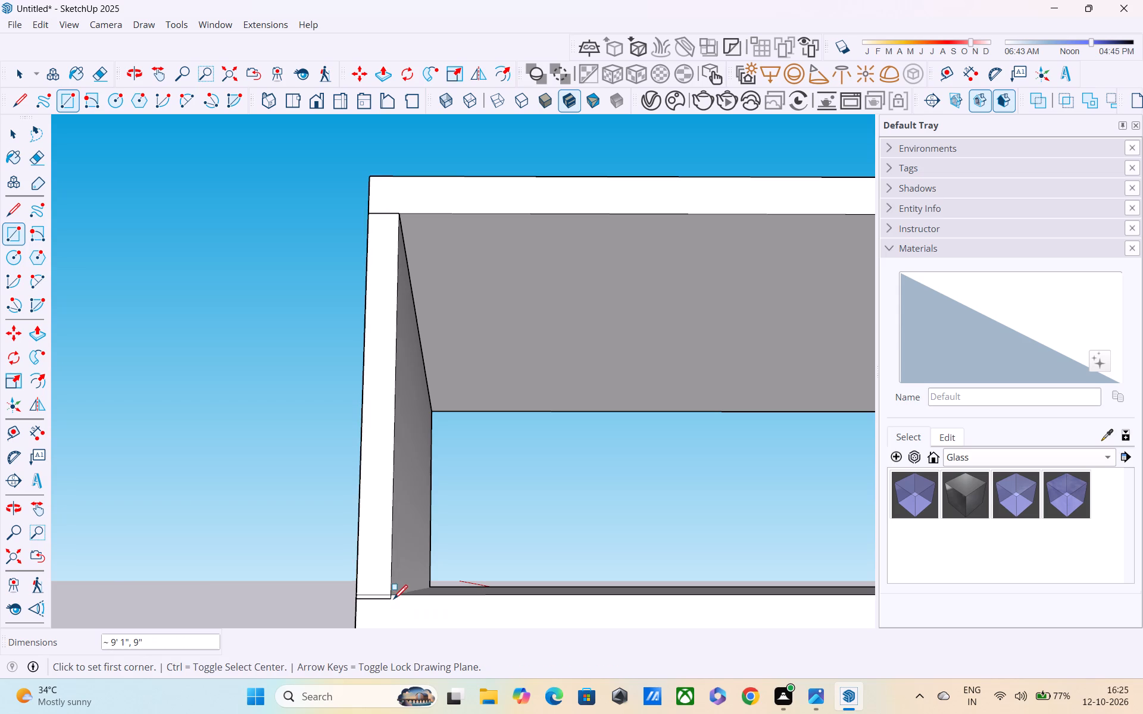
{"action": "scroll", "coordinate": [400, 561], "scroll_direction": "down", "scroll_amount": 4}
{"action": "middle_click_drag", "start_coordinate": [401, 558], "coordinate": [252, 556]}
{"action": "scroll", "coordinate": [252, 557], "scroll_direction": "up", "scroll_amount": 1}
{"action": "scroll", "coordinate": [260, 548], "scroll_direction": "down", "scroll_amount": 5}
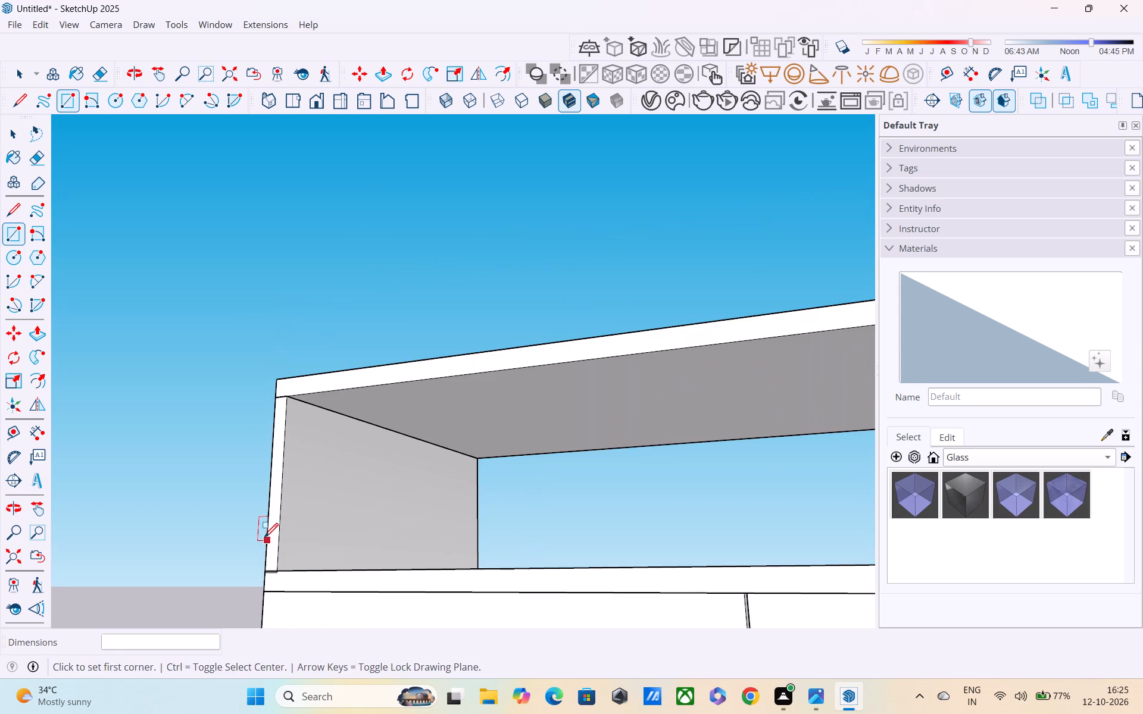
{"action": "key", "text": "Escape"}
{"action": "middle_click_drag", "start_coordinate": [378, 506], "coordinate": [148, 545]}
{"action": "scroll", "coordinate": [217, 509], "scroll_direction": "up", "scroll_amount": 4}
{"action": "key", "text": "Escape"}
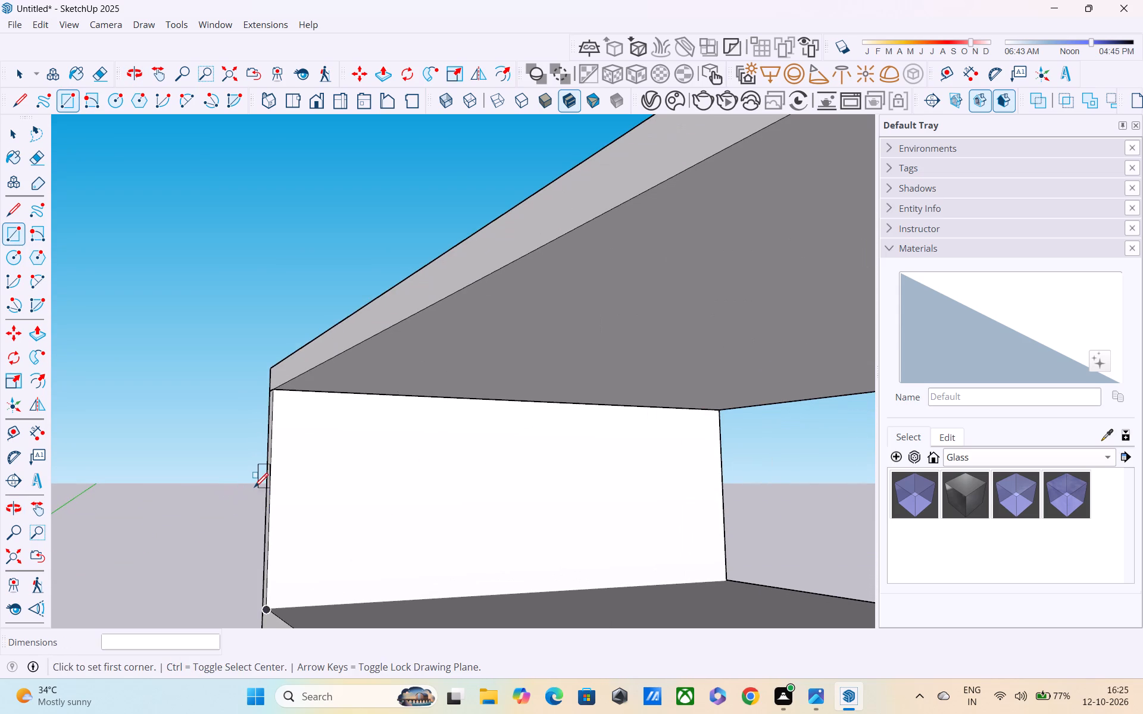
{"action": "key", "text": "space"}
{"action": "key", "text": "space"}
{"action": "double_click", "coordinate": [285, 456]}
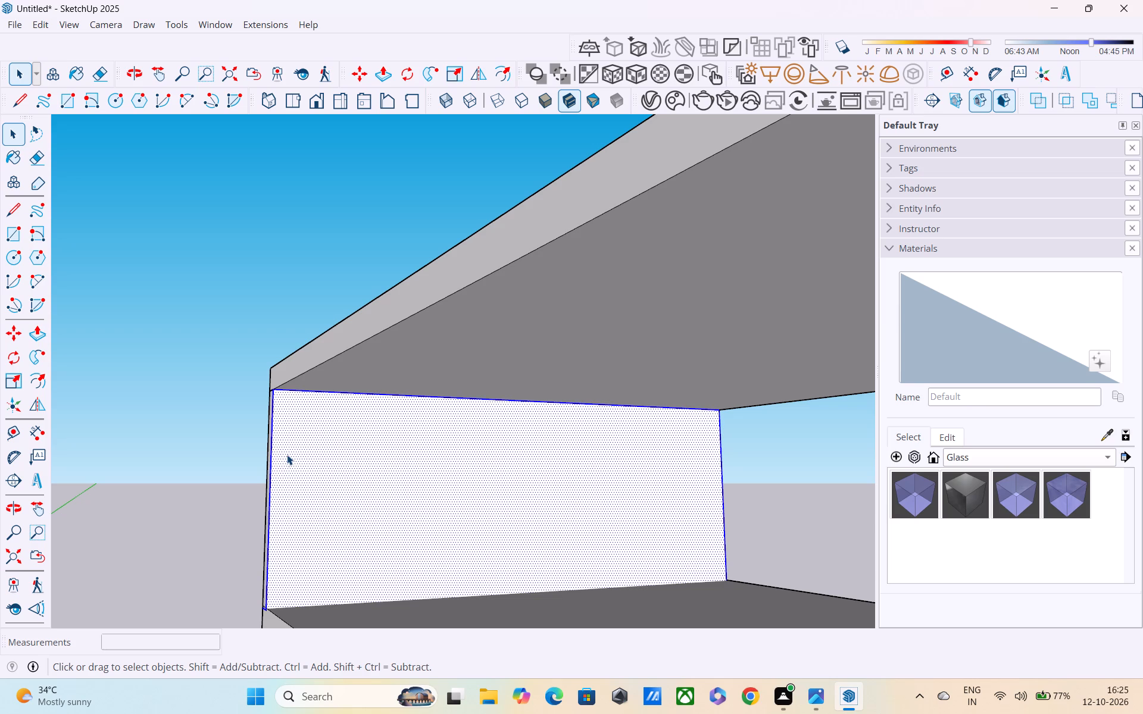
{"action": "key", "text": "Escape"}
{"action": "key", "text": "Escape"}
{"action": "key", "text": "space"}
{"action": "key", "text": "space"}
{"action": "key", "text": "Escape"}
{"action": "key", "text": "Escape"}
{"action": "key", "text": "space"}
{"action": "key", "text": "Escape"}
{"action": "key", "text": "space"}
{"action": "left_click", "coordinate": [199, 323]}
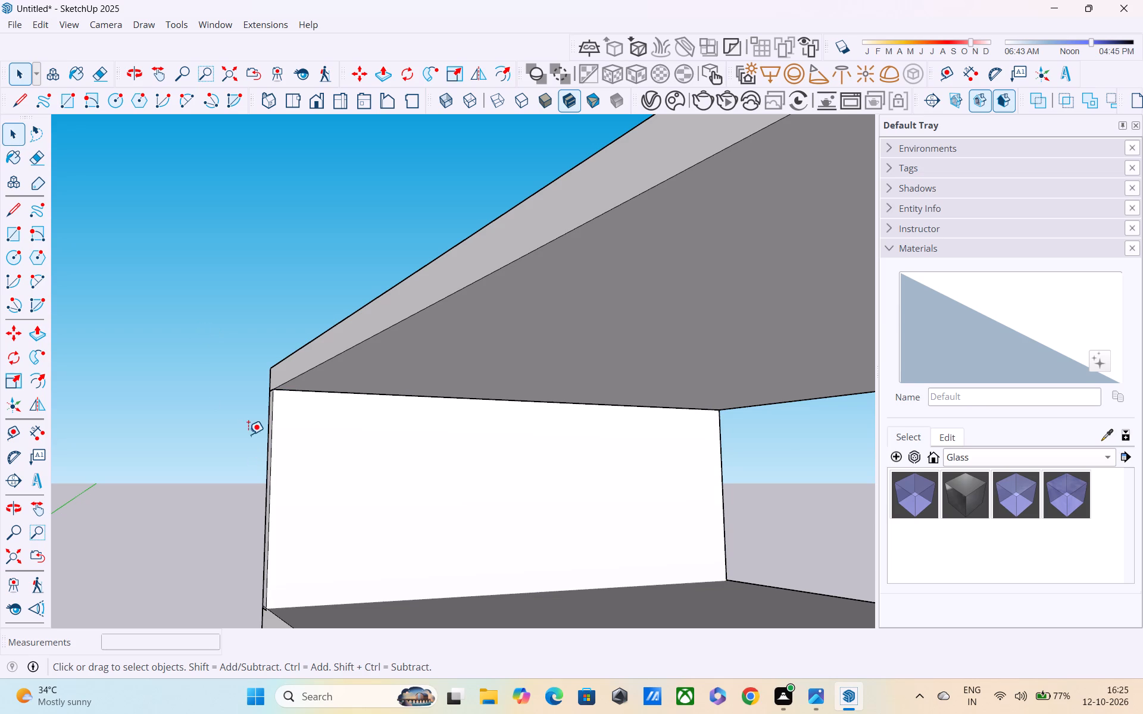
Place a vertical guide line 9" in from the vertical edge on the end wall's inner face.
{"action": "key", "text": "t"}
{"action": "left_click", "coordinate": [268, 447]}
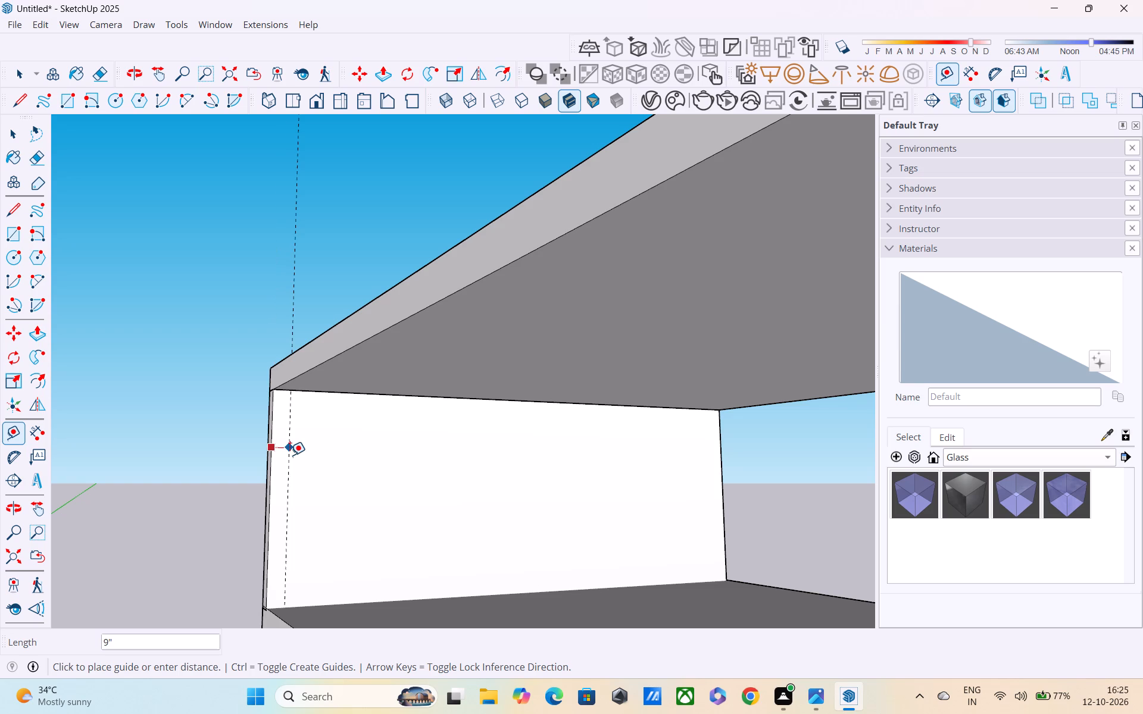
{"action": "left_click", "coordinate": [294, 447]}
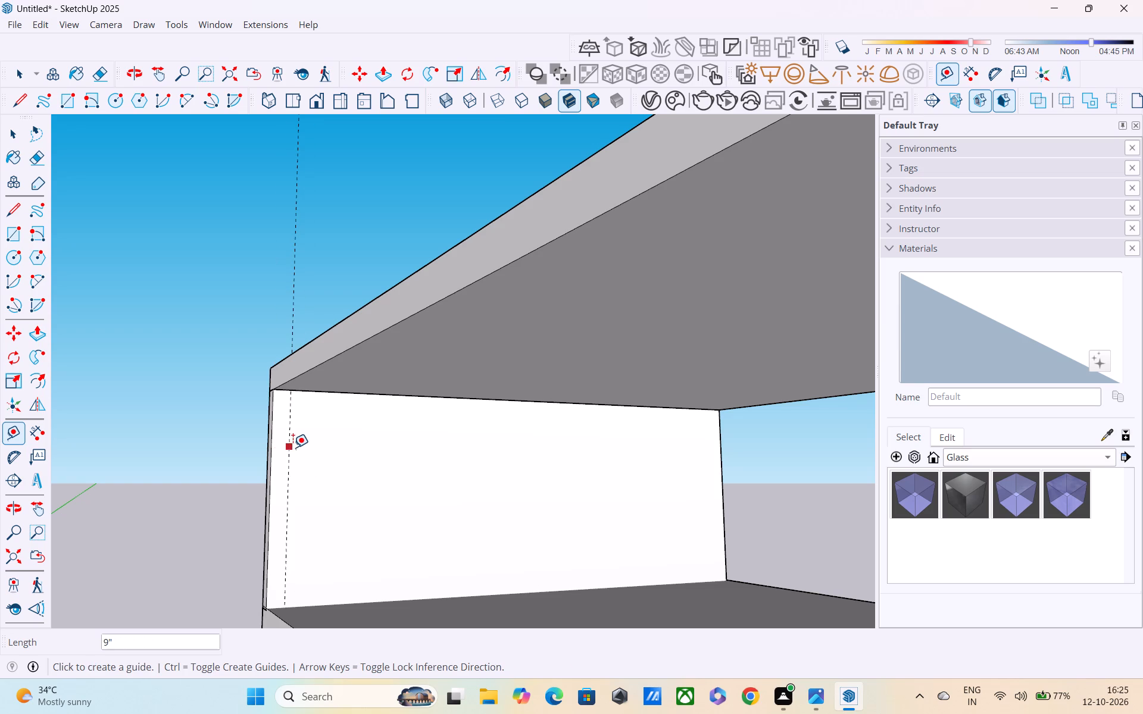
{"action": "scroll", "coordinate": [290, 418], "scroll_direction": "up", "scroll_amount": 1}
{"action": "key", "text": "Escape"}
{"action": "key", "text": "Escape"}
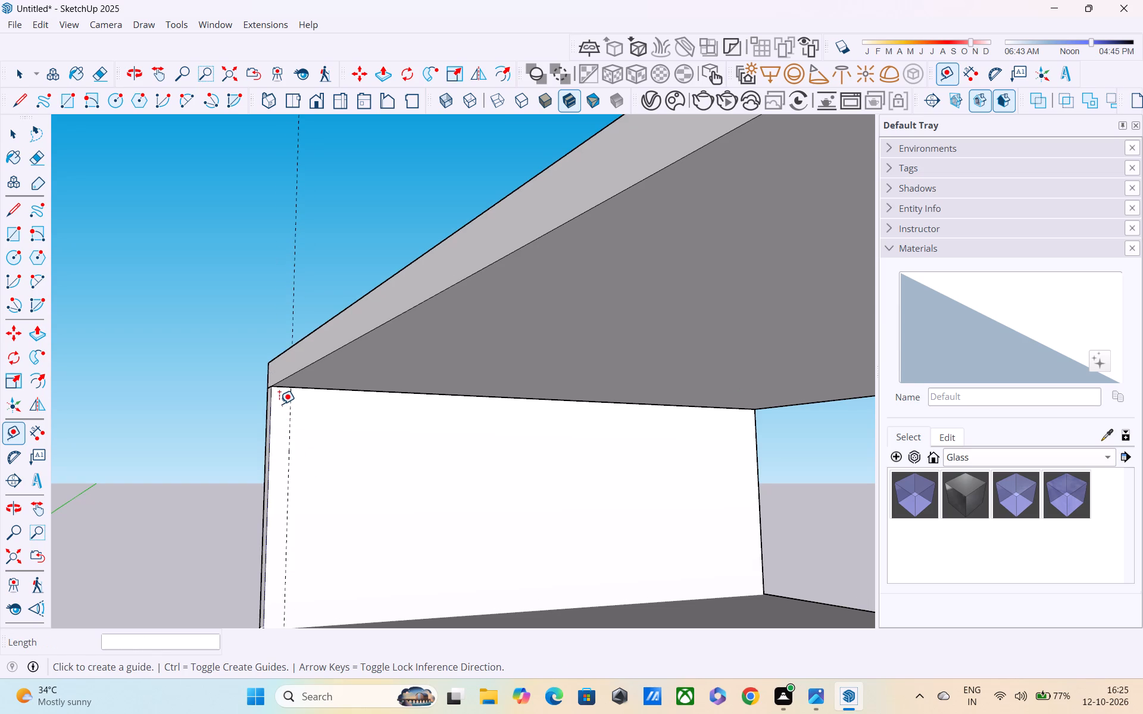
{"action": "key", "text": "Escape"}
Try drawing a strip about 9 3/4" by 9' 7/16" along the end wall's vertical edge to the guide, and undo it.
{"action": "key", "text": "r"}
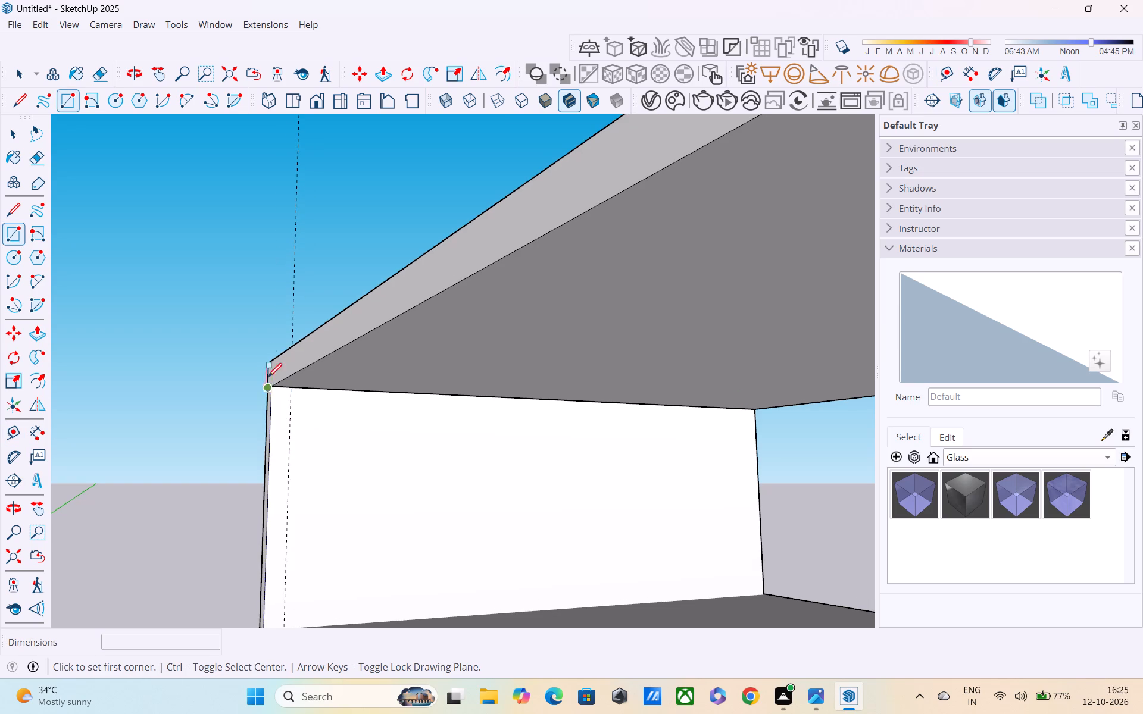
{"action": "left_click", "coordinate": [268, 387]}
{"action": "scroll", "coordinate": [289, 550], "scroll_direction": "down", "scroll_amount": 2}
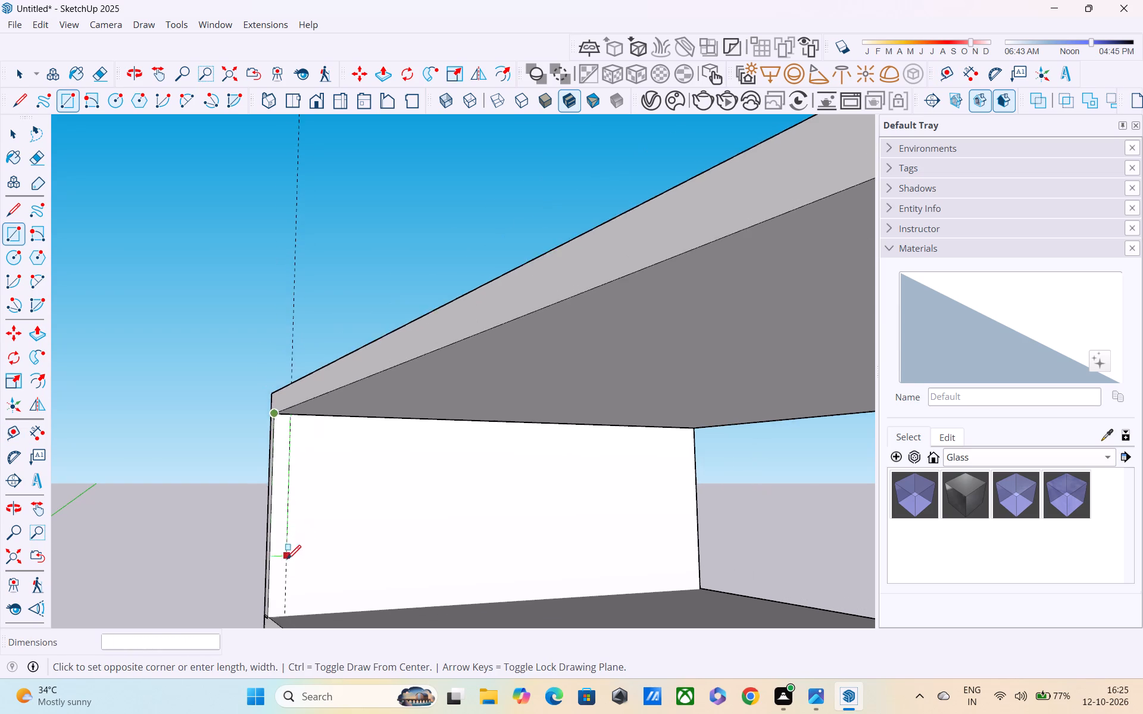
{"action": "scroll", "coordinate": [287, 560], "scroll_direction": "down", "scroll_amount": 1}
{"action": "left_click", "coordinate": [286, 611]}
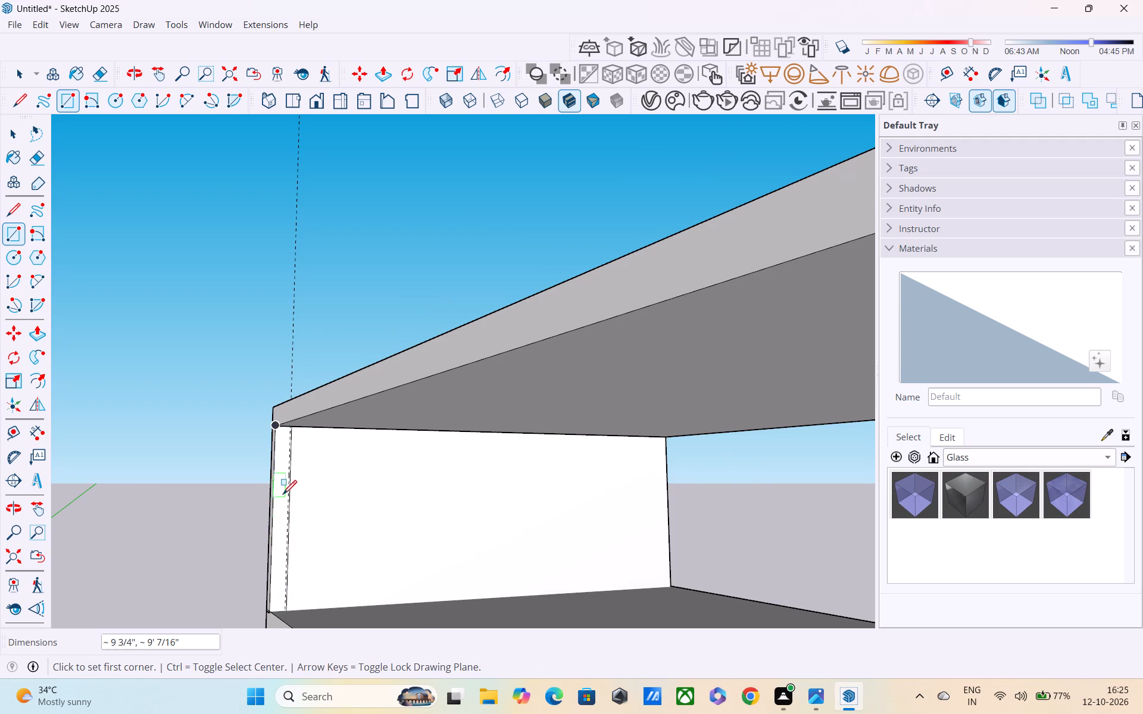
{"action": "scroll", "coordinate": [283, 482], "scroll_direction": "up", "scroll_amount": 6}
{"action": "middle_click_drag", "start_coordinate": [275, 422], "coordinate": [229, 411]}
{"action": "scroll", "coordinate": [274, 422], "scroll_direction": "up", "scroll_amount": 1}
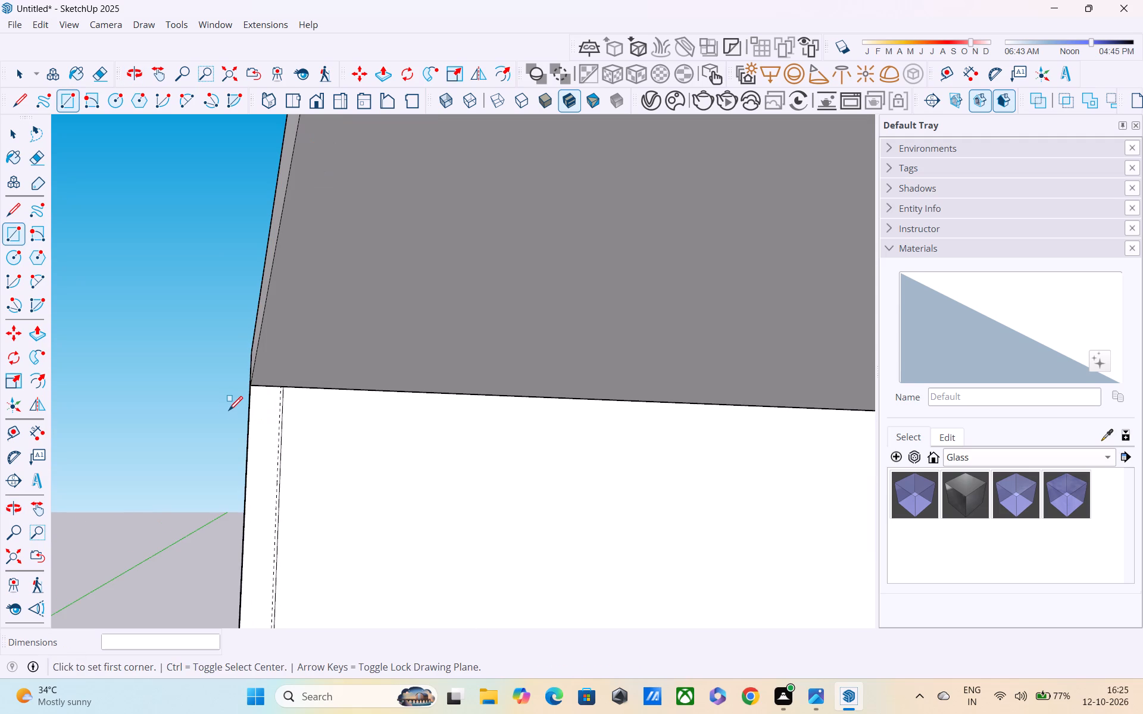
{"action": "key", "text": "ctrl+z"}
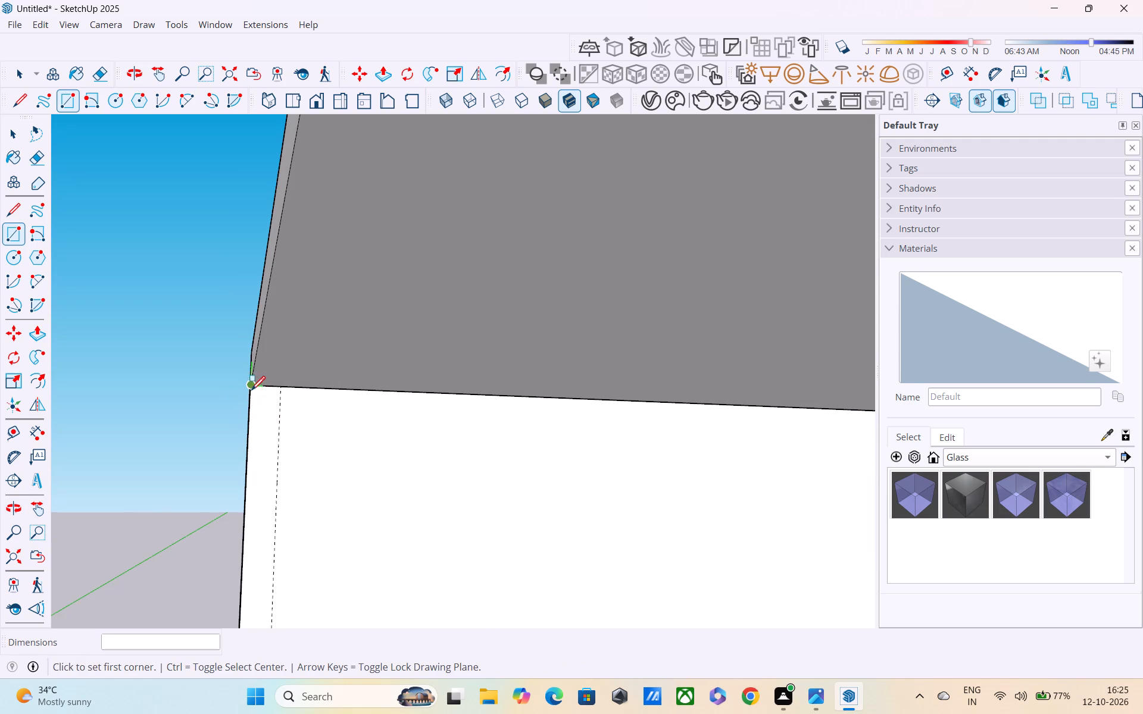
Draw a 9" by 9' rectangle on the end wall's inner face between its vertical edge and the guide line.
{"action": "left_click", "coordinate": [251, 387]}
{"action": "scroll", "coordinate": [268, 397], "scroll_direction": "down", "scroll_amount": 5}
{"action": "scroll", "coordinate": [280, 462], "scroll_direction": "down", "scroll_amount": 1}
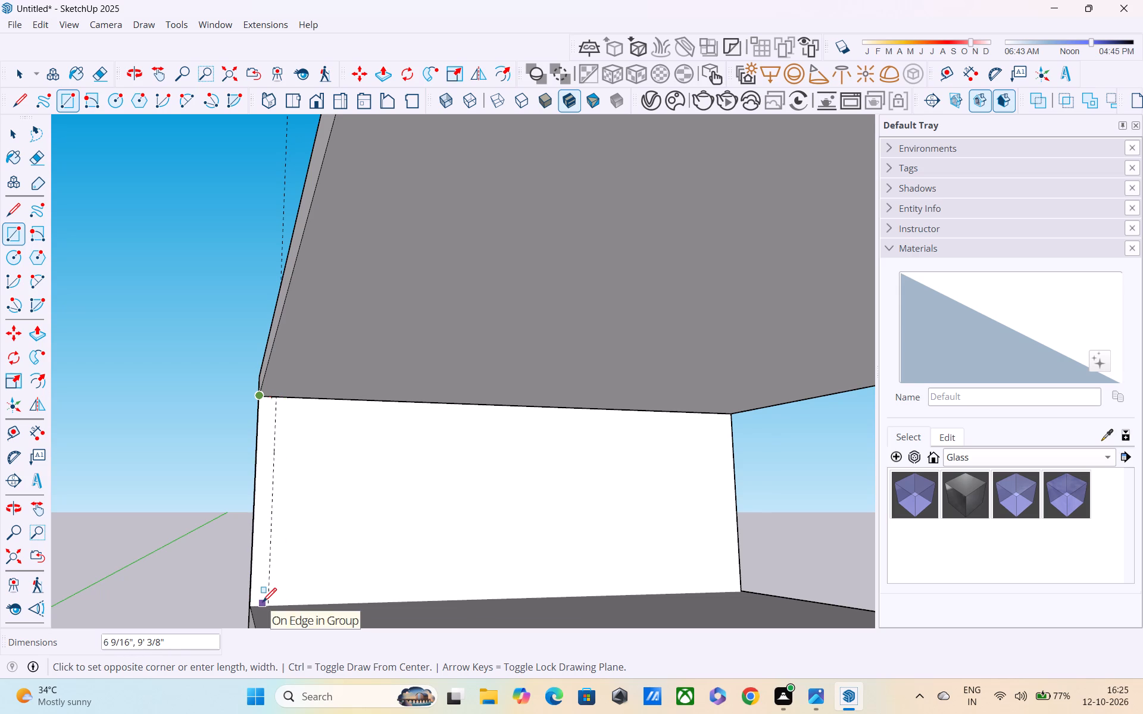
{"action": "scroll", "coordinate": [263, 604], "scroll_direction": "up", "scroll_amount": 7}
{"action": "left_click", "coordinate": [273, 603]}
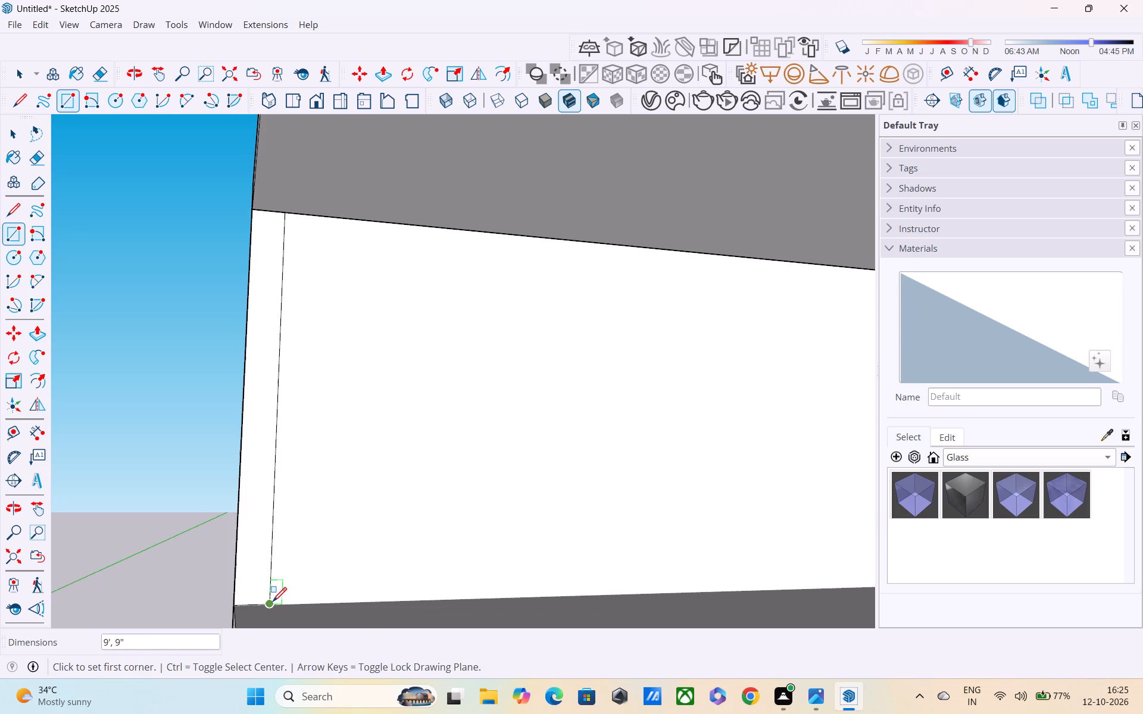
{"action": "key", "text": "Escape"}
Push/Pull the 9" by 9' strip on the end wall's inner face out about 22' 4" to extend the upper-storey side wall.
{"action": "key", "text": "p"}
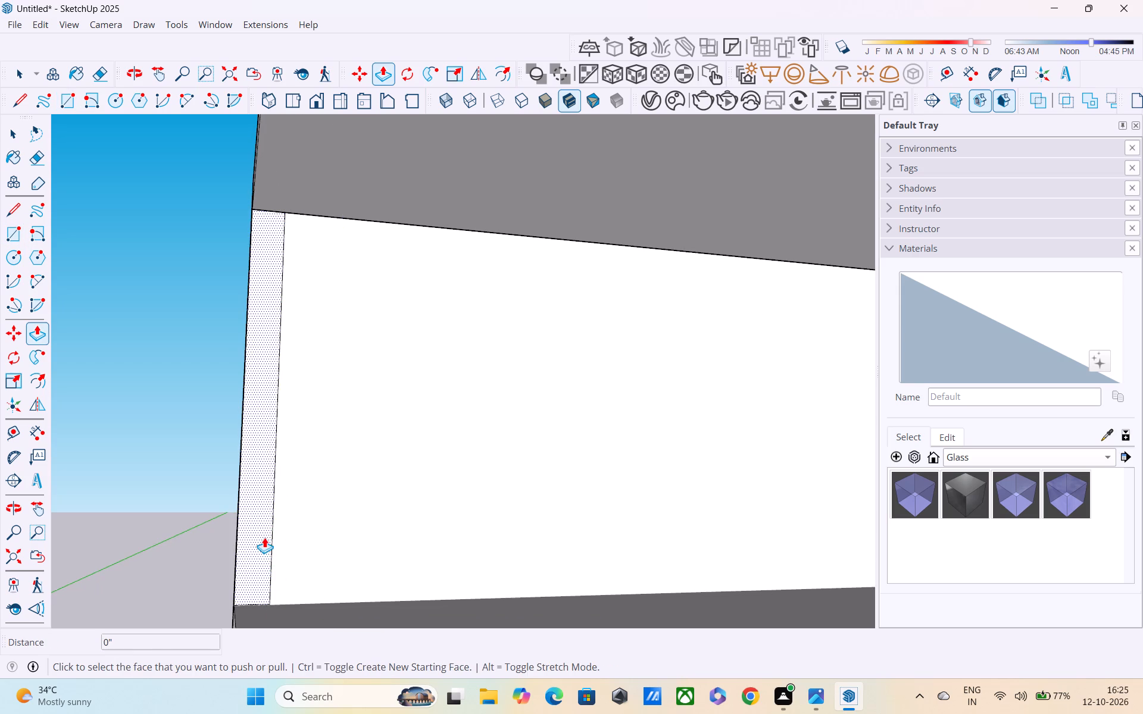
{"action": "left_click", "coordinate": [264, 537]}
{"action": "scroll", "coordinate": [281, 570], "scroll_direction": "down", "scroll_amount": 18}
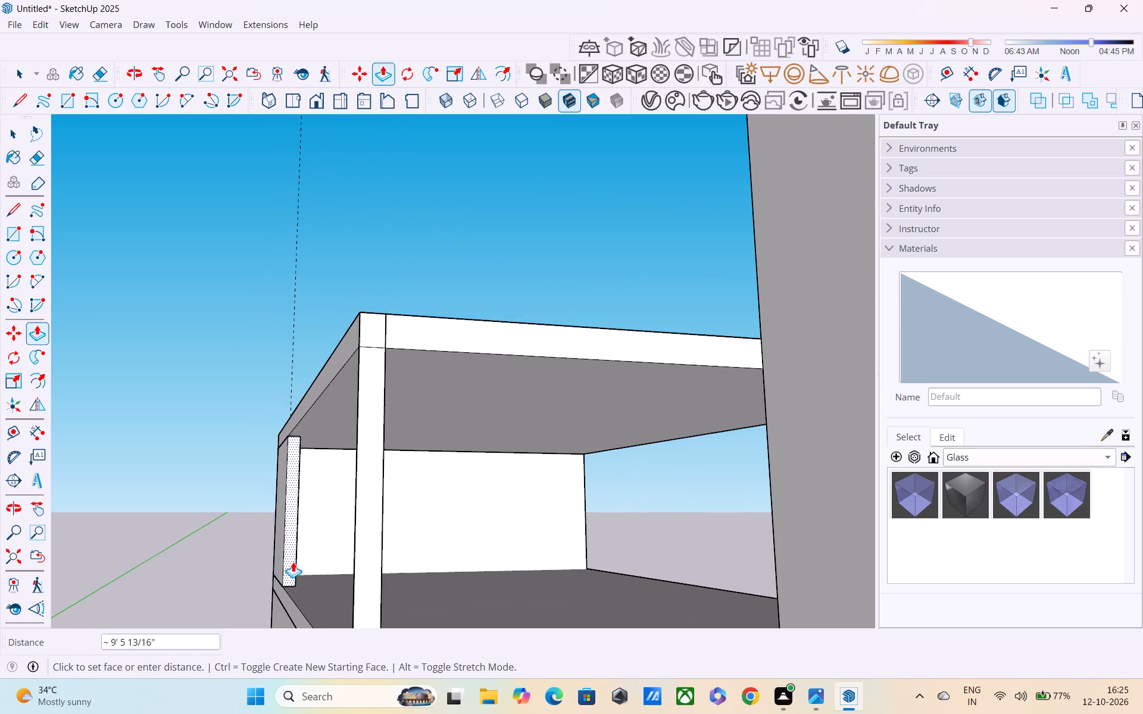
{"action": "middle_click_drag", "start_coordinate": [293, 562], "coordinate": [278, 612]}
{"action": "scroll", "coordinate": [278, 612], "scroll_direction": "down", "scroll_amount": 3}
{"action": "middle_click_drag", "start_coordinate": [293, 606], "coordinate": [504, 578]}
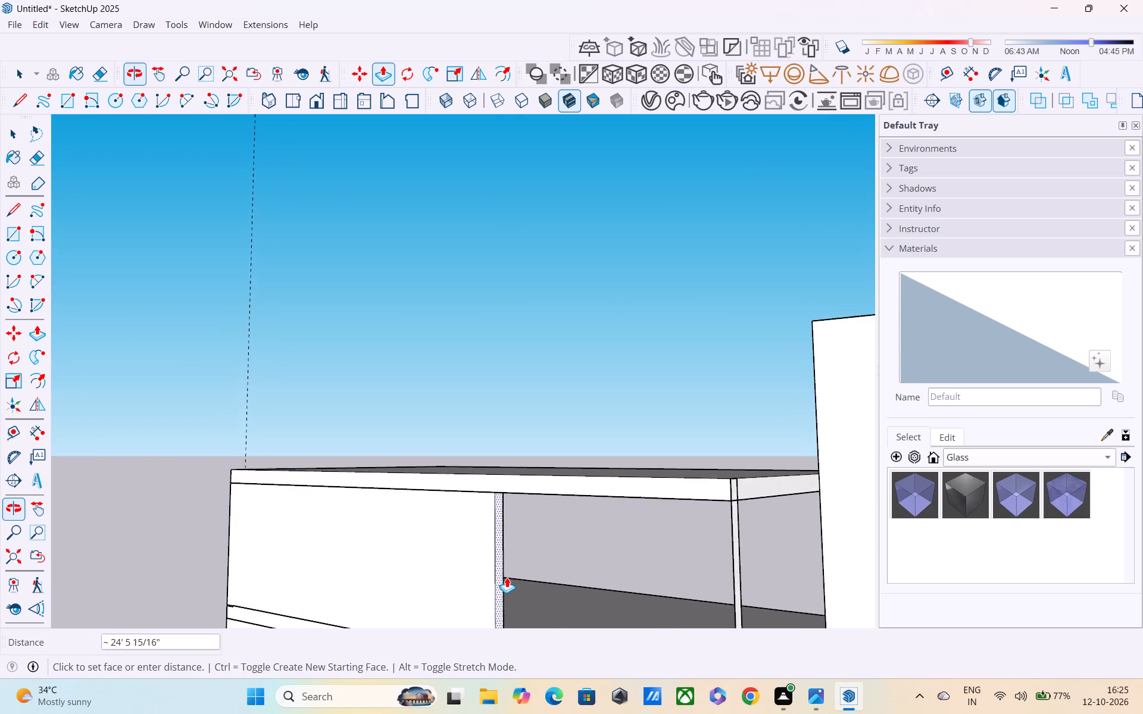
{"action": "scroll", "coordinate": [507, 577], "scroll_direction": "down", "scroll_amount": 4}
{"action": "middle_click_drag", "start_coordinate": [507, 597], "coordinate": [580, 571]}
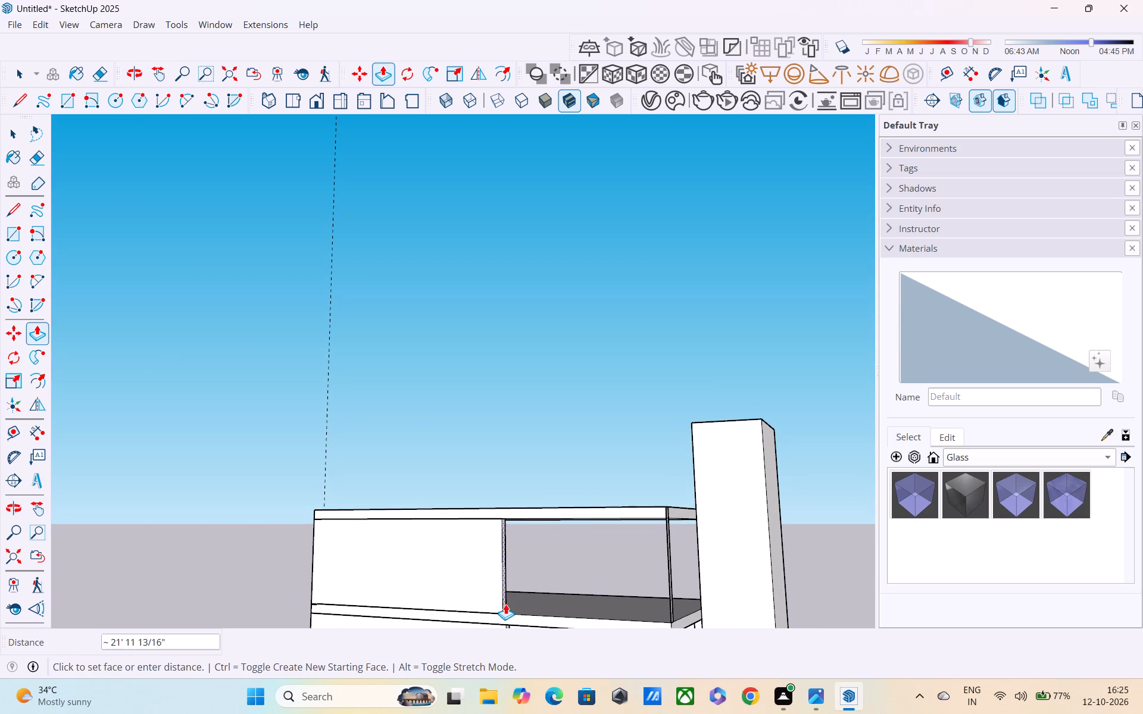
{"action": "middle_click_drag", "start_coordinate": [503, 604], "coordinate": [523, 519], "text": "shift"}
{"action": "left_click", "coordinate": [524, 553]}
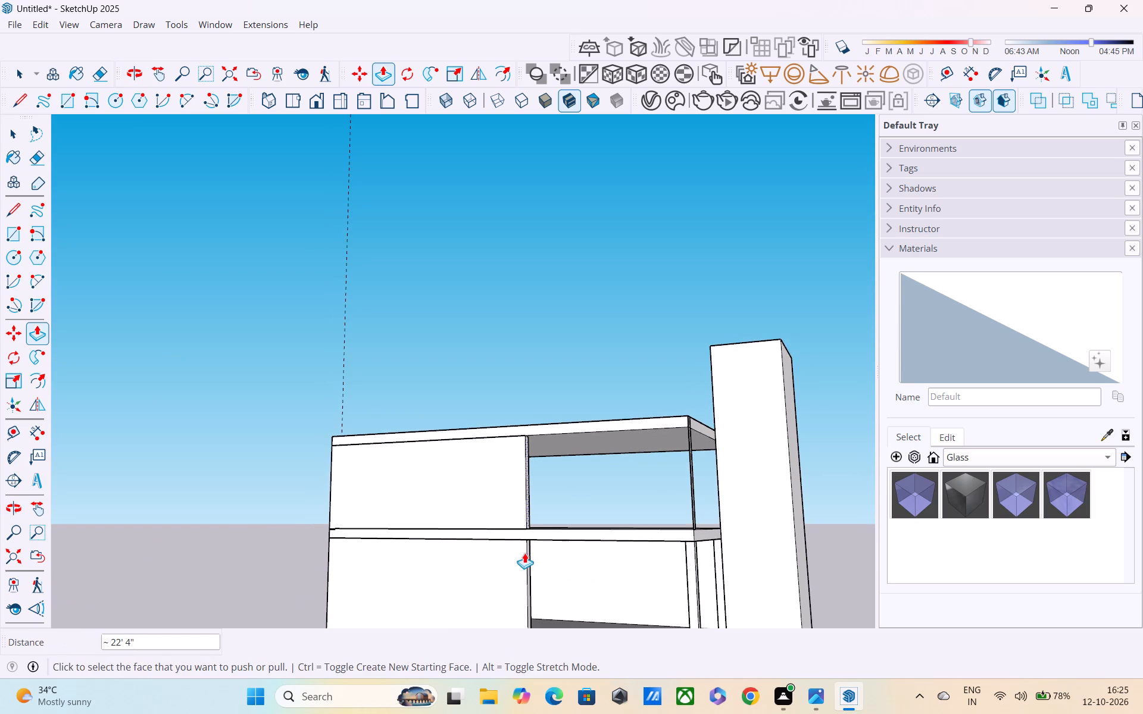
Examine the extended upper-storey wall and the open end of both storeys from several angles.
{"action": "scroll", "coordinate": [528, 550], "scroll_direction": "down", "scroll_amount": 3}
{"action": "middle_click_drag", "start_coordinate": [533, 543], "coordinate": [220, 563]}
{"action": "scroll", "coordinate": [363, 557], "scroll_direction": "down", "scroll_amount": 4}
{"action": "middle_click_drag", "start_coordinate": [433, 549], "coordinate": [430, 547]}
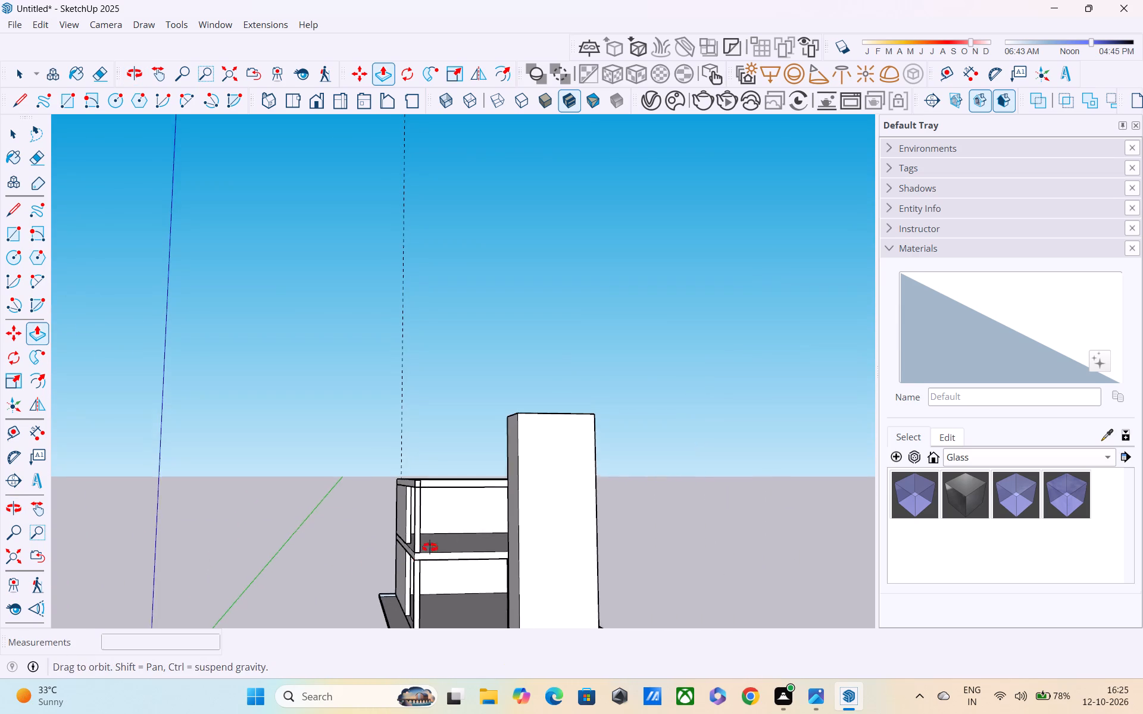
{"action": "middle_click_drag", "start_coordinate": [430, 547], "coordinate": [321, 547]}
{"action": "middle_click_drag", "start_coordinate": [335, 546], "coordinate": [386, 556]}
{"action": "scroll", "coordinate": [389, 509], "scroll_direction": "up", "scroll_amount": 4}
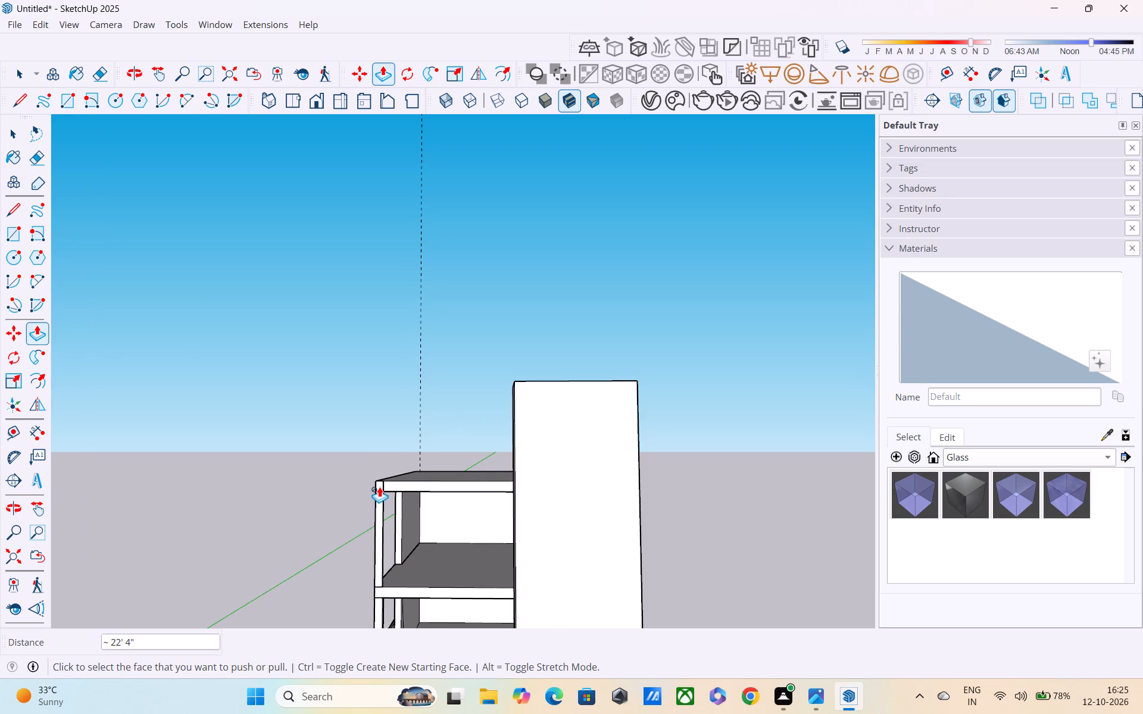
{"action": "scroll", "coordinate": [380, 488], "scroll_direction": "down", "scroll_amount": 1}
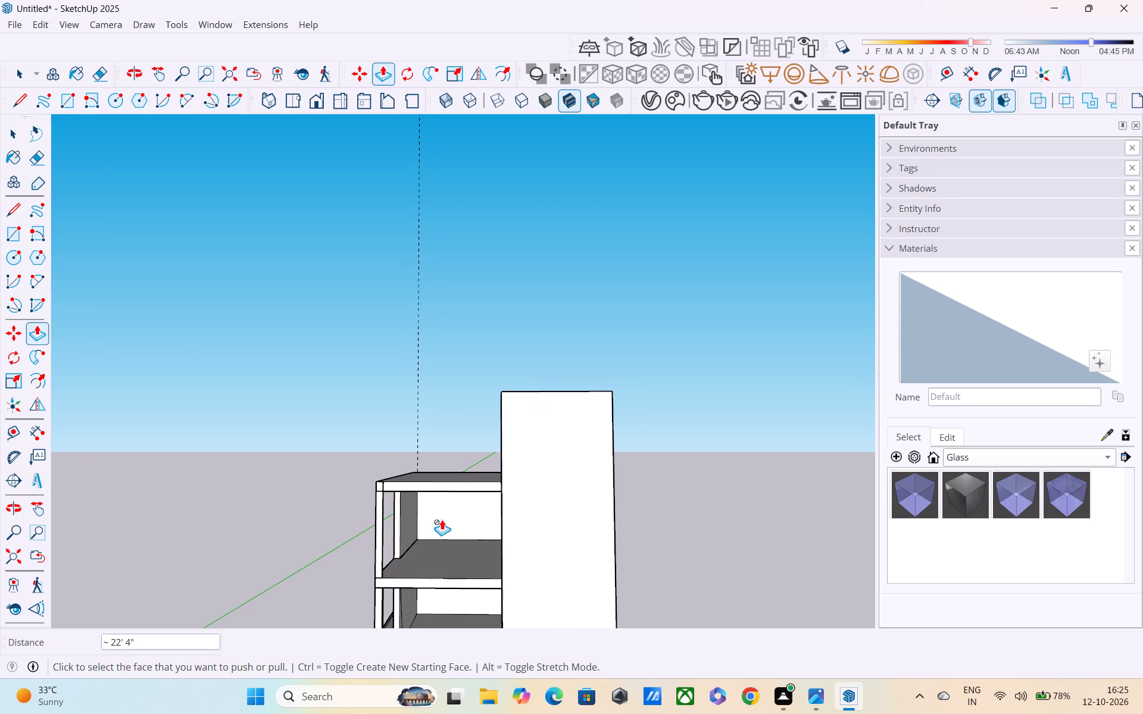
{"action": "middle_click_drag", "start_coordinate": [446, 520], "coordinate": [463, 472]}
{"action": "middle_click_drag", "start_coordinate": [470, 503], "coordinate": [438, 575]}
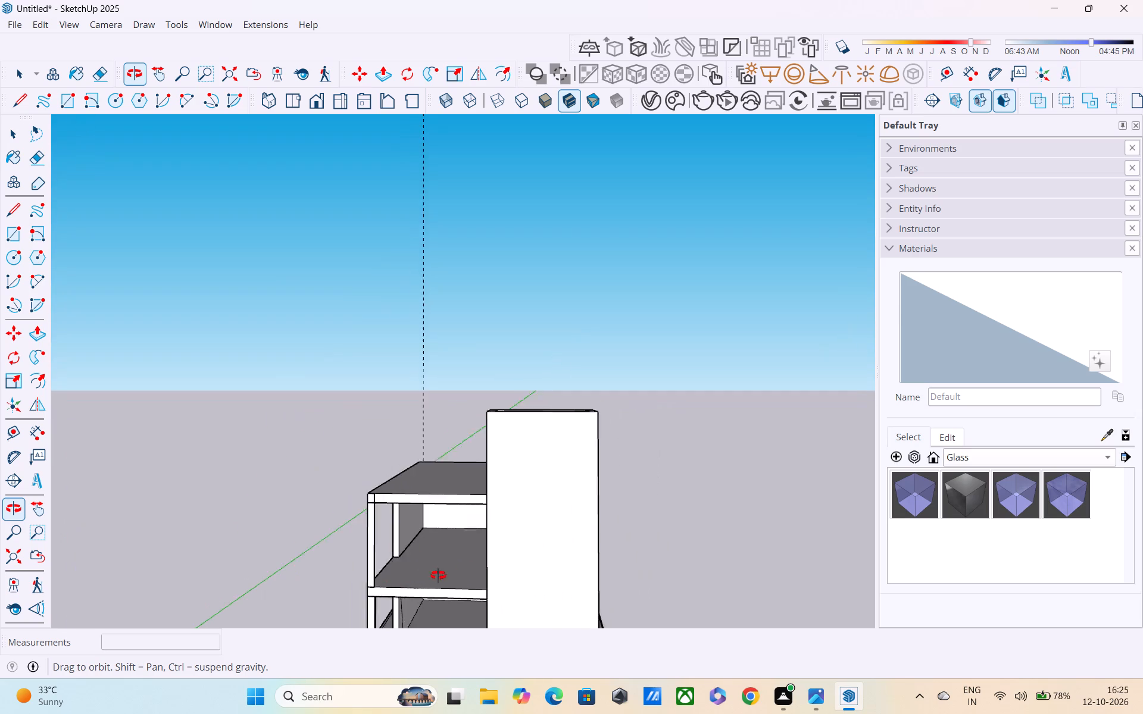
{"action": "middle_click_drag", "start_coordinate": [438, 575], "coordinate": [454, 583]}
{"action": "scroll", "coordinate": [455, 584], "scroll_direction": "up", "scroll_amount": 2}
{"action": "middle_click_drag", "start_coordinate": [456, 582], "coordinate": [441, 526]}
{"action": "scroll", "coordinate": [445, 512], "scroll_direction": "up", "scroll_amount": 3}
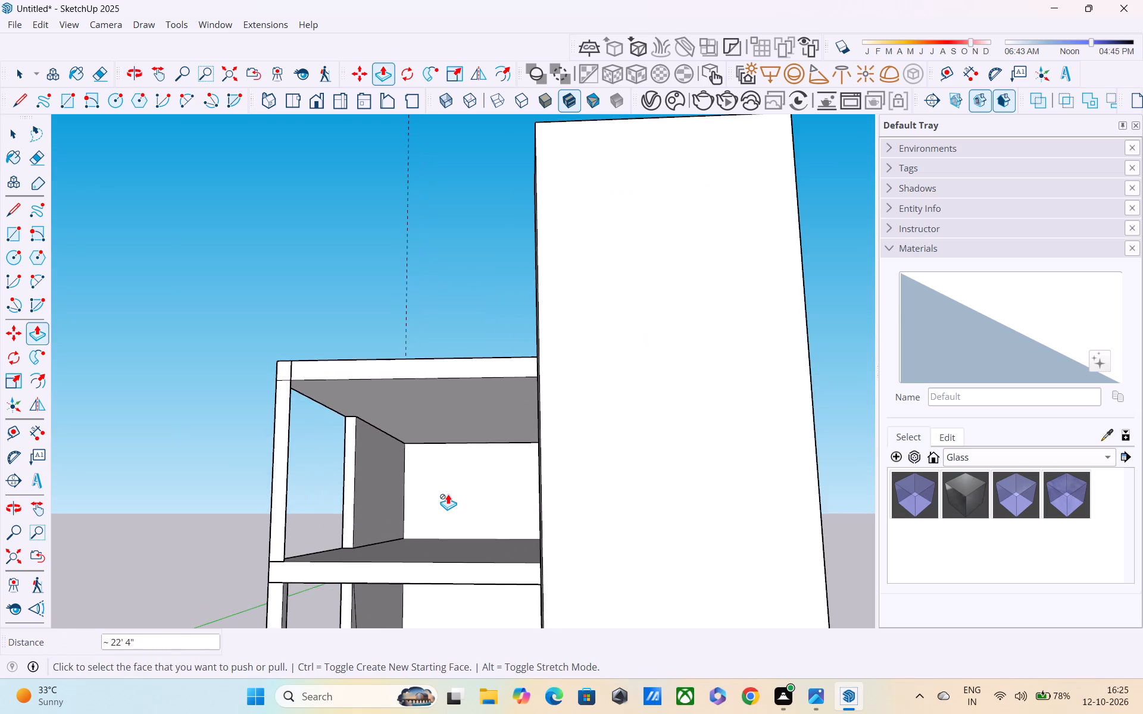
{"action": "scroll", "coordinate": [448, 494], "scroll_direction": "up", "scroll_amount": 1}
{"action": "middle_click_drag", "start_coordinate": [457, 503], "coordinate": [530, 566]}
{"action": "scroll", "coordinate": [526, 557], "scroll_direction": "up", "scroll_amount": 4}
{"action": "middle_click", "coordinate": [521, 547]}
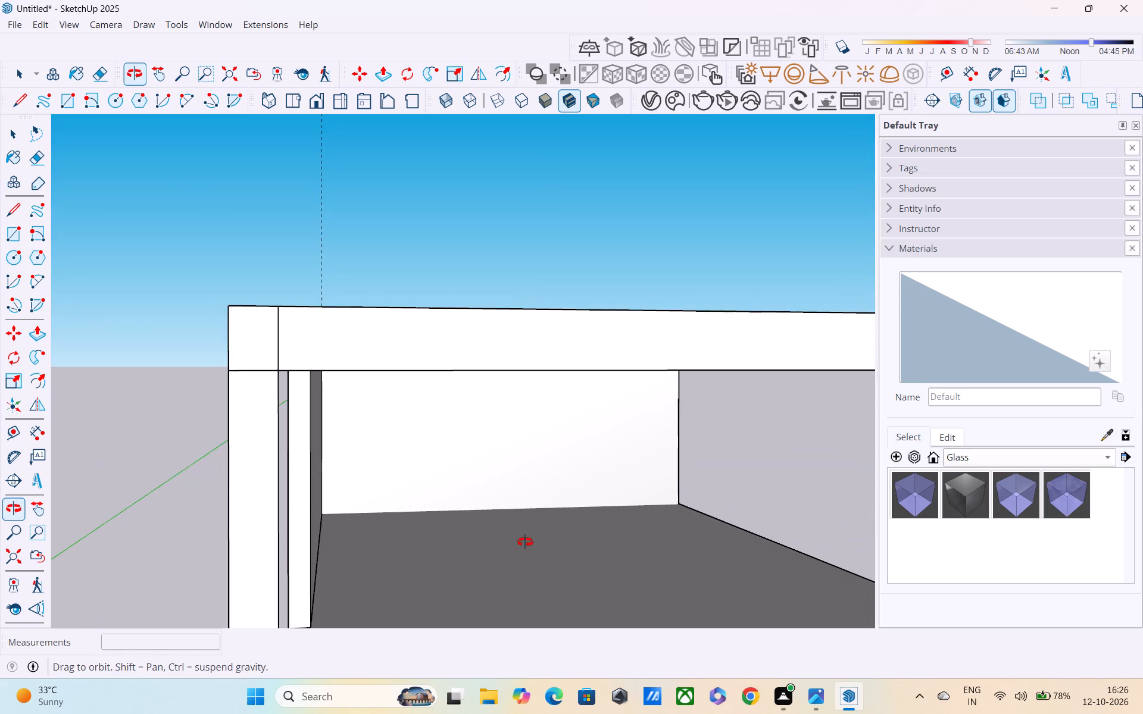
{"action": "scroll", "coordinate": [525, 542], "scroll_direction": "down", "scroll_amount": 4}
{"action": "middle_click_drag", "start_coordinate": [539, 546], "coordinate": [520, 506]}
{"action": "scroll", "coordinate": [434, 520], "scroll_direction": "up", "scroll_amount": 3}
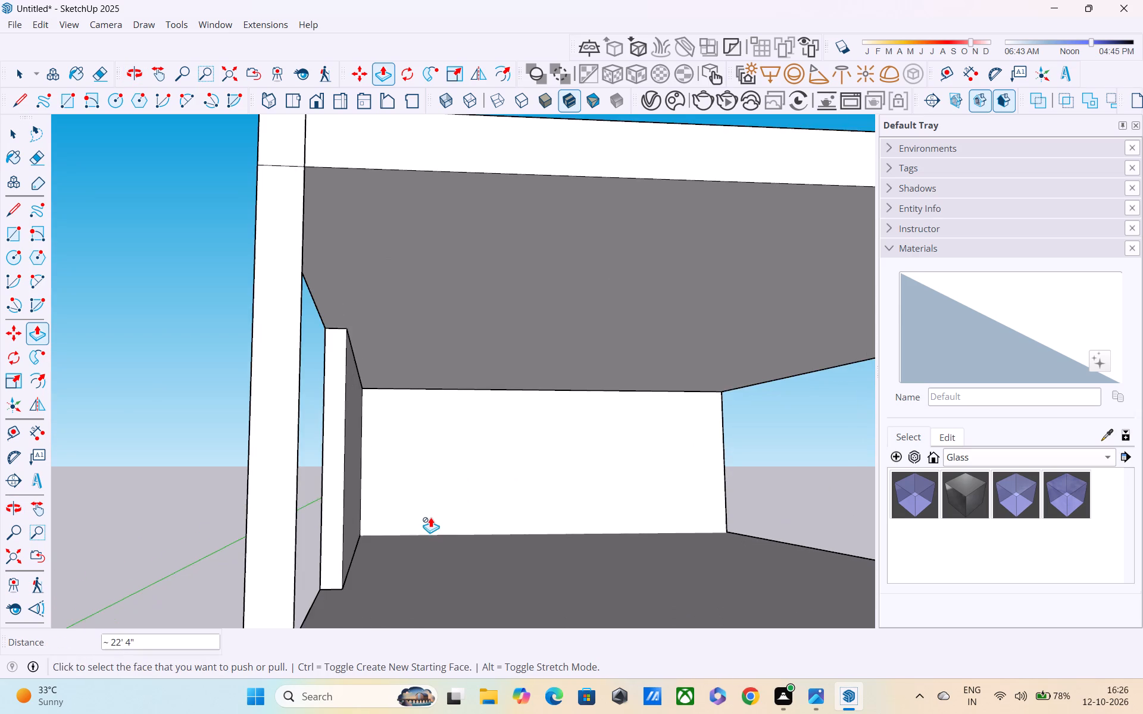
{"action": "scroll", "coordinate": [430, 517], "scroll_direction": "down", "scroll_amount": 4}
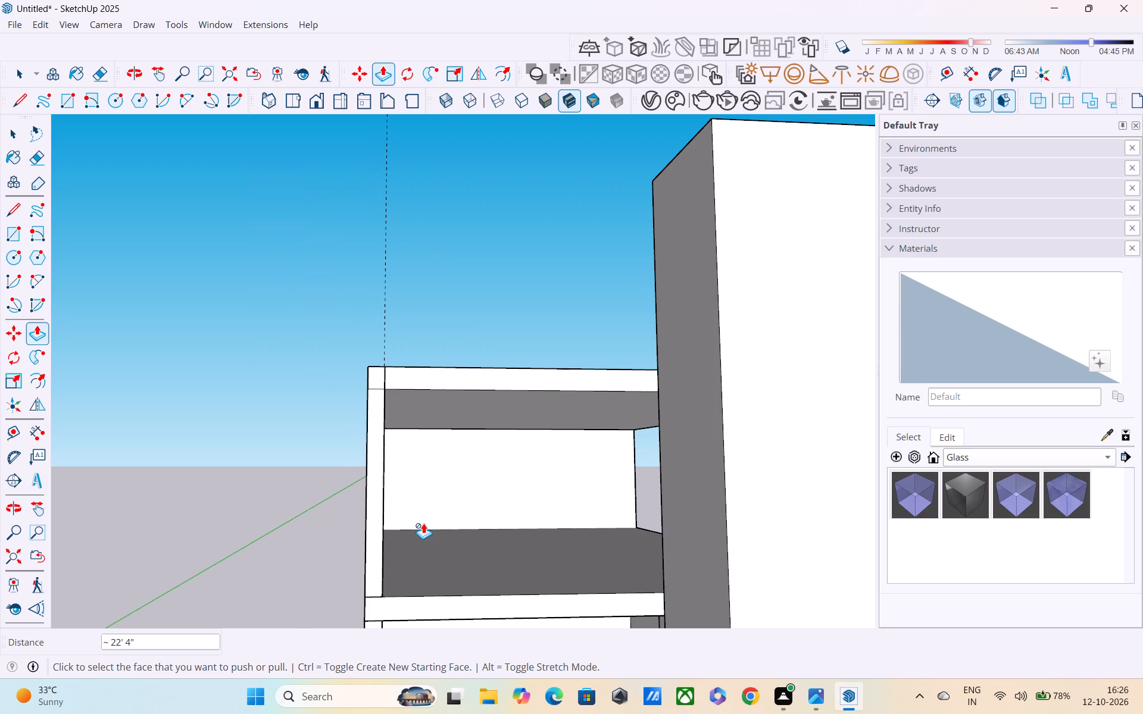
{"action": "scroll", "coordinate": [423, 523], "scroll_direction": "down", "scroll_amount": 2}
{"action": "scroll", "coordinate": [423, 523], "scroll_direction": "up", "scroll_amount": 2}
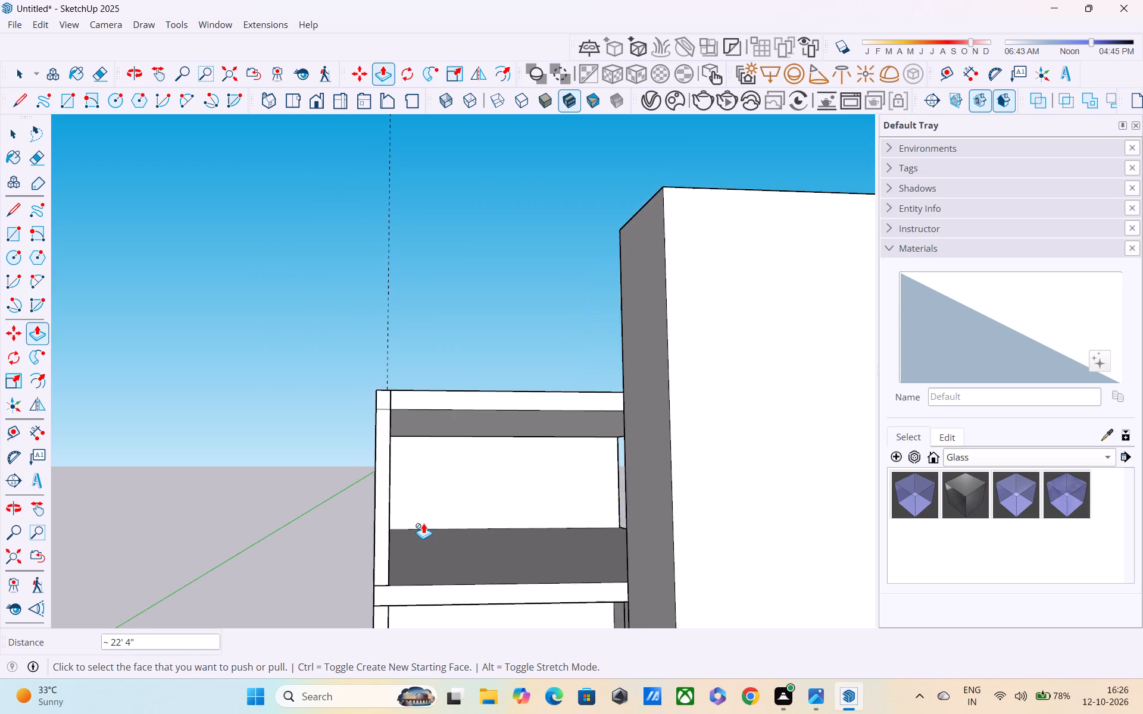
{"action": "scroll", "coordinate": [423, 523], "scroll_direction": "up", "scroll_amount": 1}
{"action": "middle_click_drag", "start_coordinate": [423, 521], "coordinate": [407, 447]}
{"action": "scroll", "coordinate": [405, 485], "scroll_direction": "down", "scroll_amount": 5}
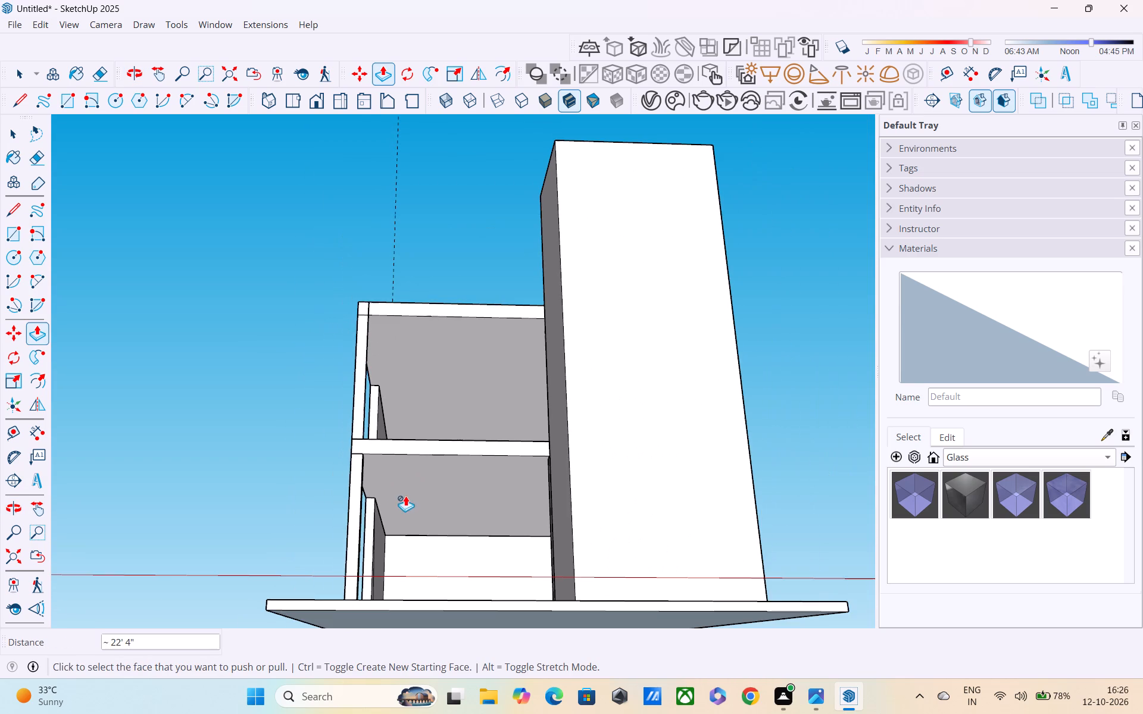
{"action": "scroll", "coordinate": [405, 496], "scroll_direction": "down", "scroll_amount": 1}
{"action": "scroll", "coordinate": [394, 567], "scroll_direction": "down", "scroll_amount": 1}
{"action": "middle_click_drag", "start_coordinate": [410, 556], "coordinate": [421, 623]}
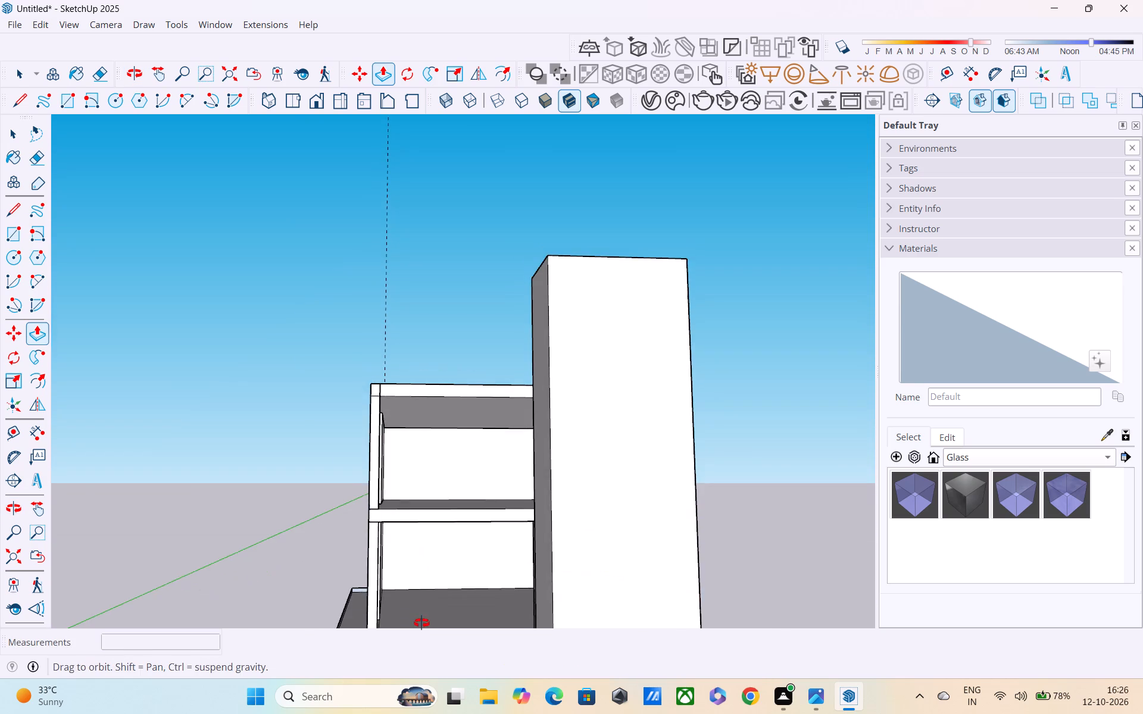
{"action": "middle_click_drag", "start_coordinate": [421, 623], "coordinate": [422, 624]}
Open the lower-storey wall group and delete the stray diagonal edge on the side wall's inner face.
{"action": "scroll", "coordinate": [419, 599], "scroll_direction": "up", "scroll_amount": 5}
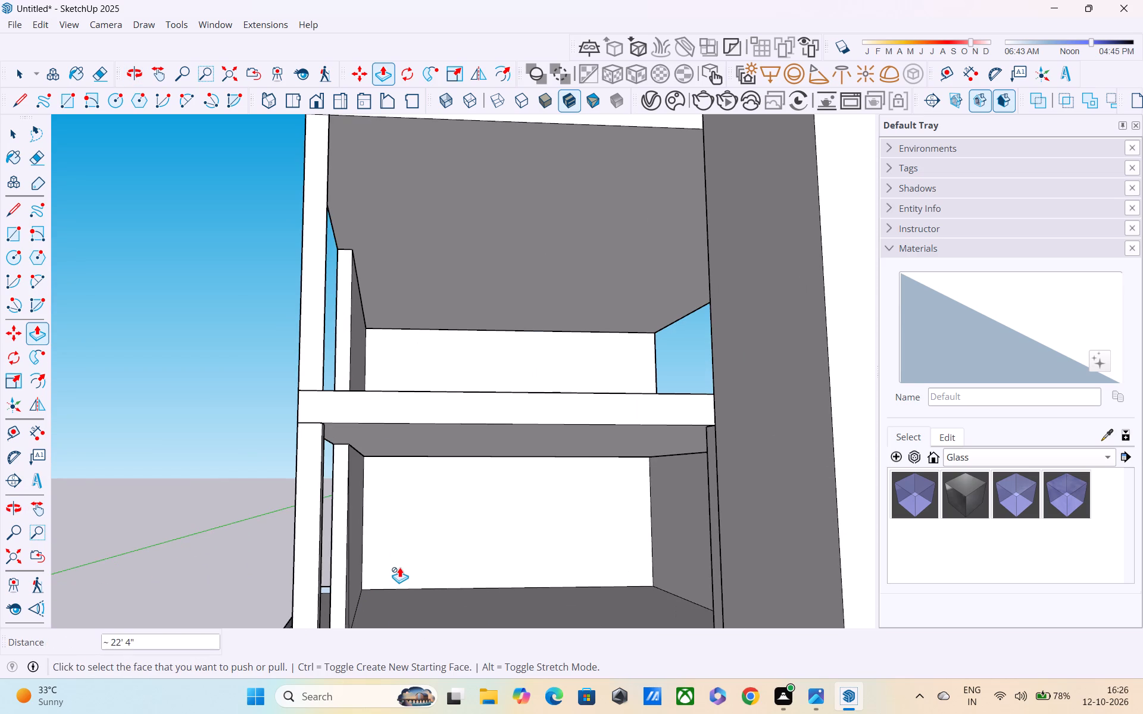
{"action": "middle_click_drag", "start_coordinate": [406, 561], "coordinate": [325, 558]}
{"action": "scroll", "coordinate": [325, 558], "scroll_direction": "up", "scroll_amount": 4}
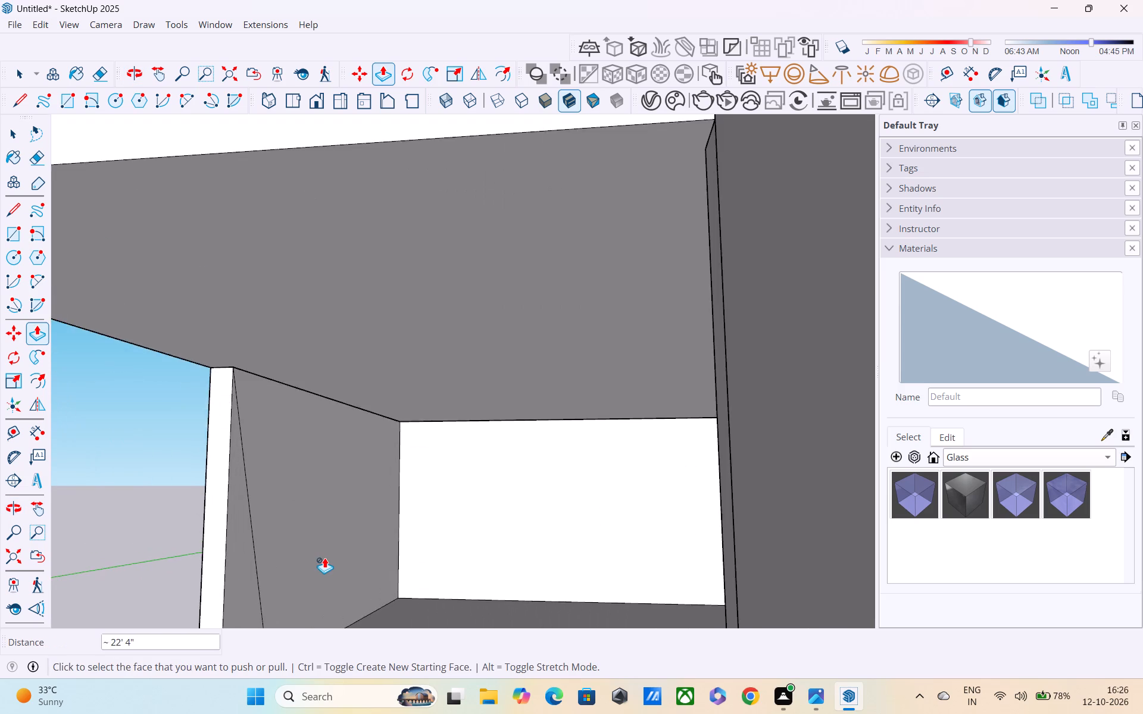
{"action": "scroll", "coordinate": [324, 558], "scroll_direction": "up", "scroll_amount": 4}
{"action": "key", "text": "Escape"}
{"action": "key", "text": "space"}
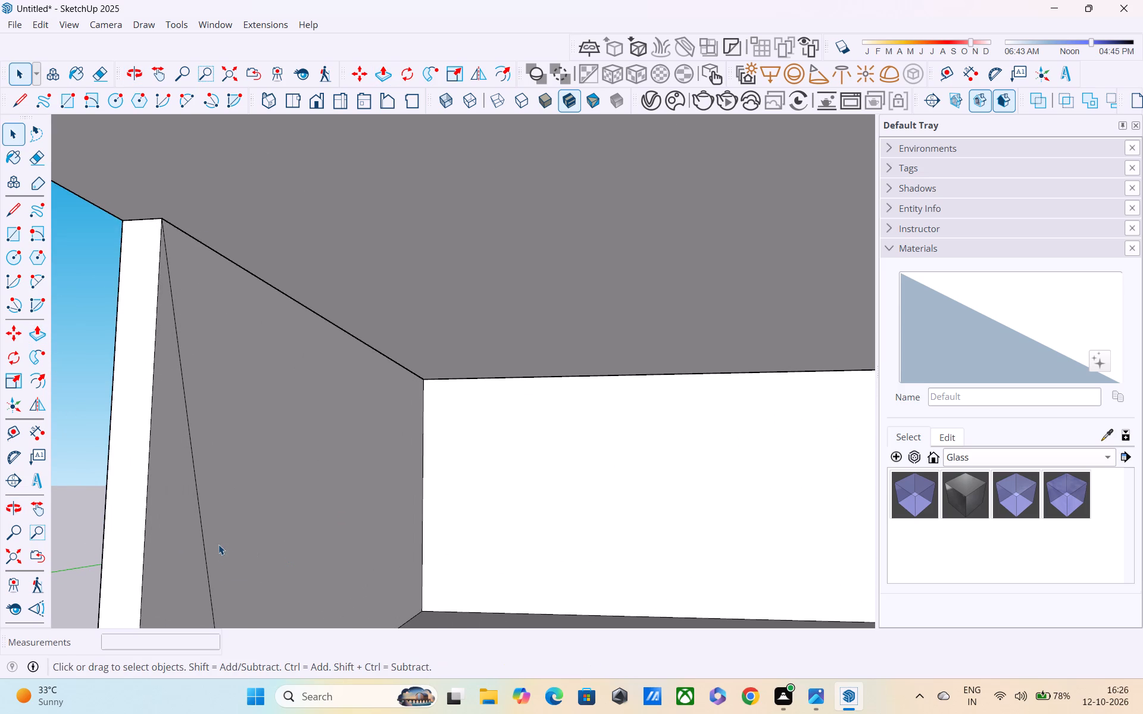
{"action": "left_click", "coordinate": [201, 522]}
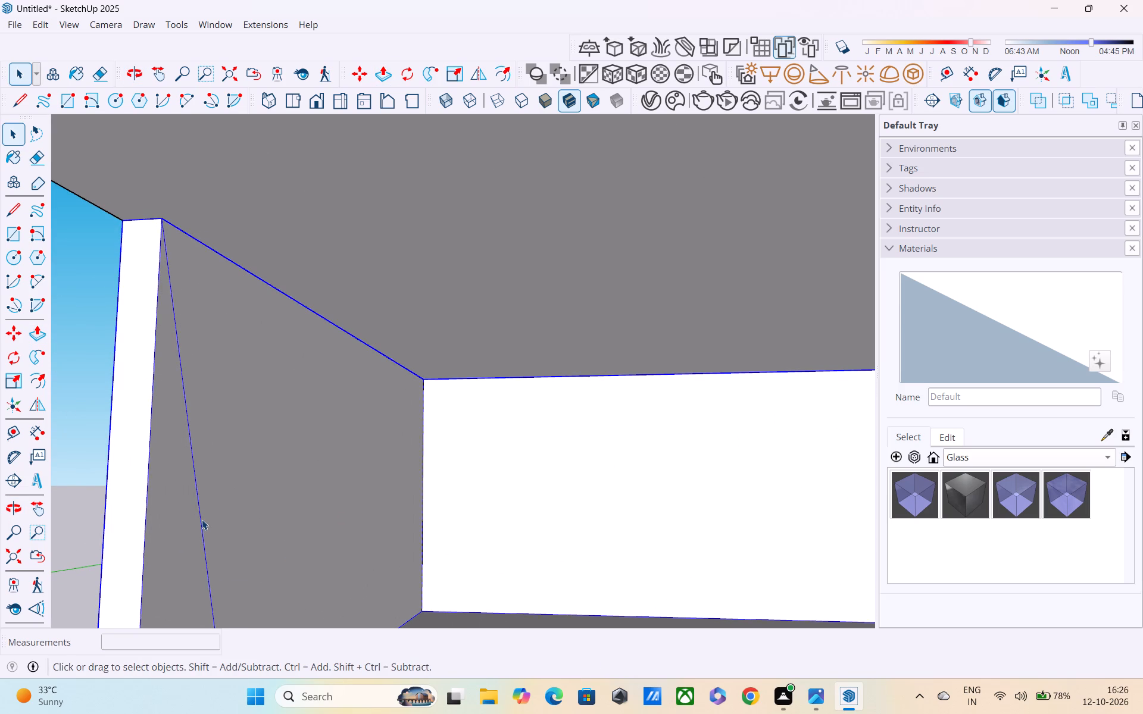
{"action": "middle_click_drag", "start_coordinate": [226, 514], "coordinate": [149, 524]}
{"action": "double_click", "coordinate": [215, 483]}
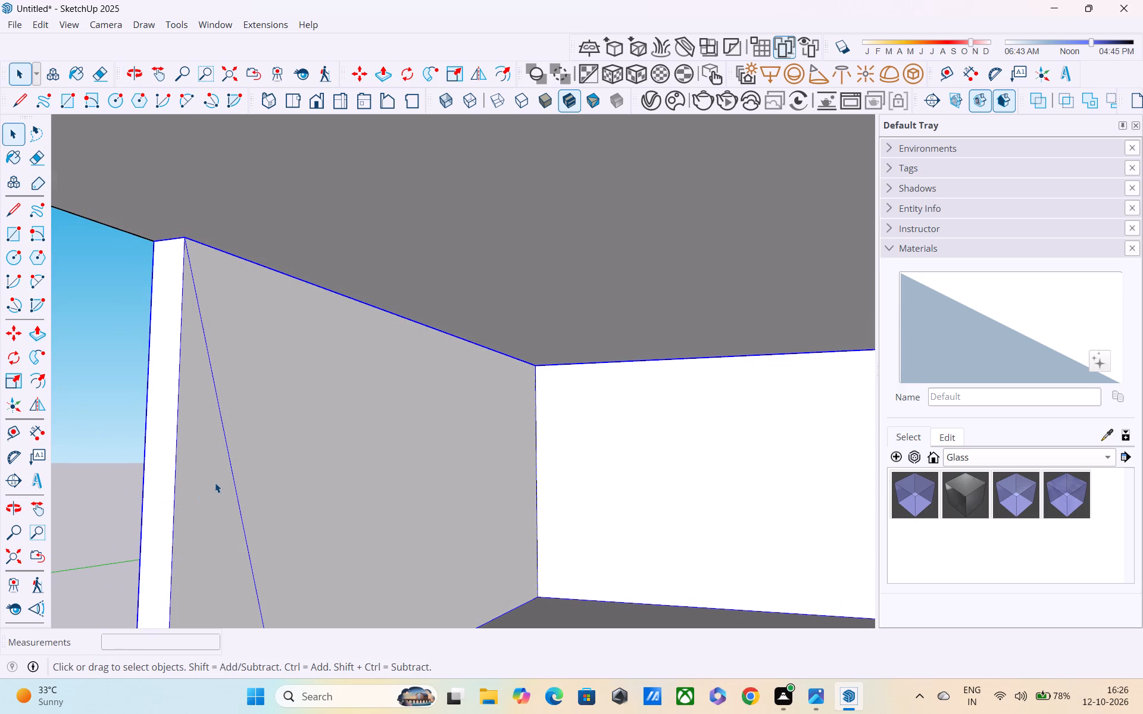
{"action": "left_click", "coordinate": [229, 464]}
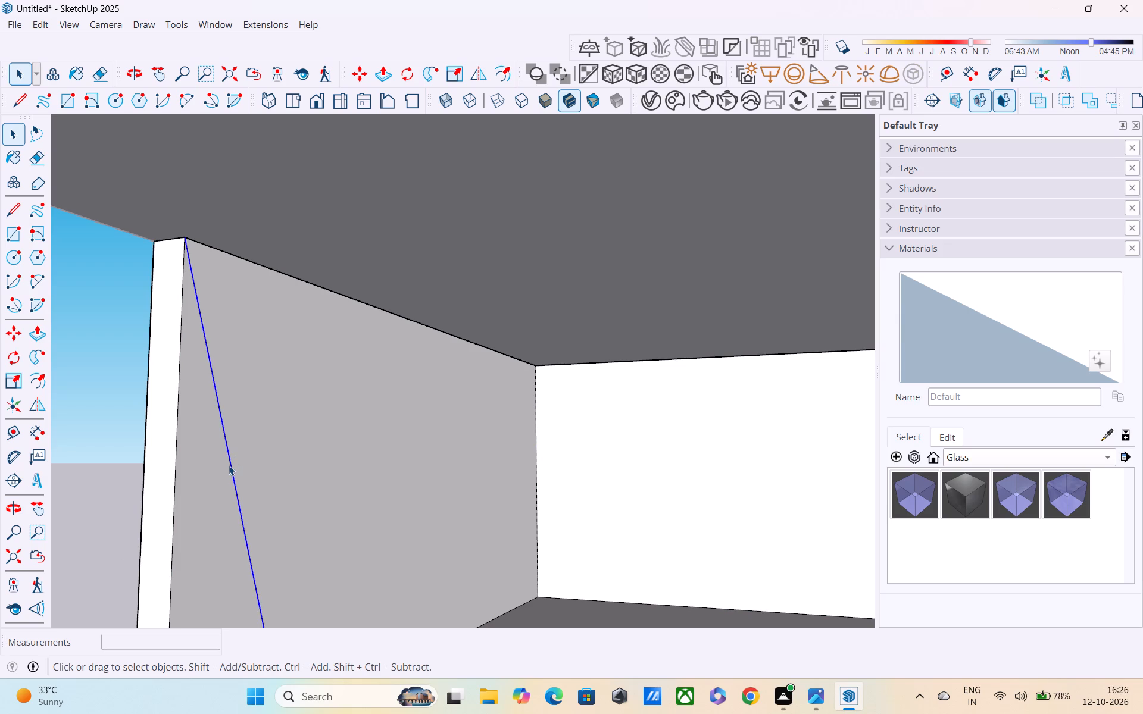
{"action": "key", "text": "Delete"}
Bring the model back into view and examine the lower-storey side wall's inner face and end edge.
{"action": "scroll", "coordinate": [233, 465], "scroll_direction": "down", "scroll_amount": 4}
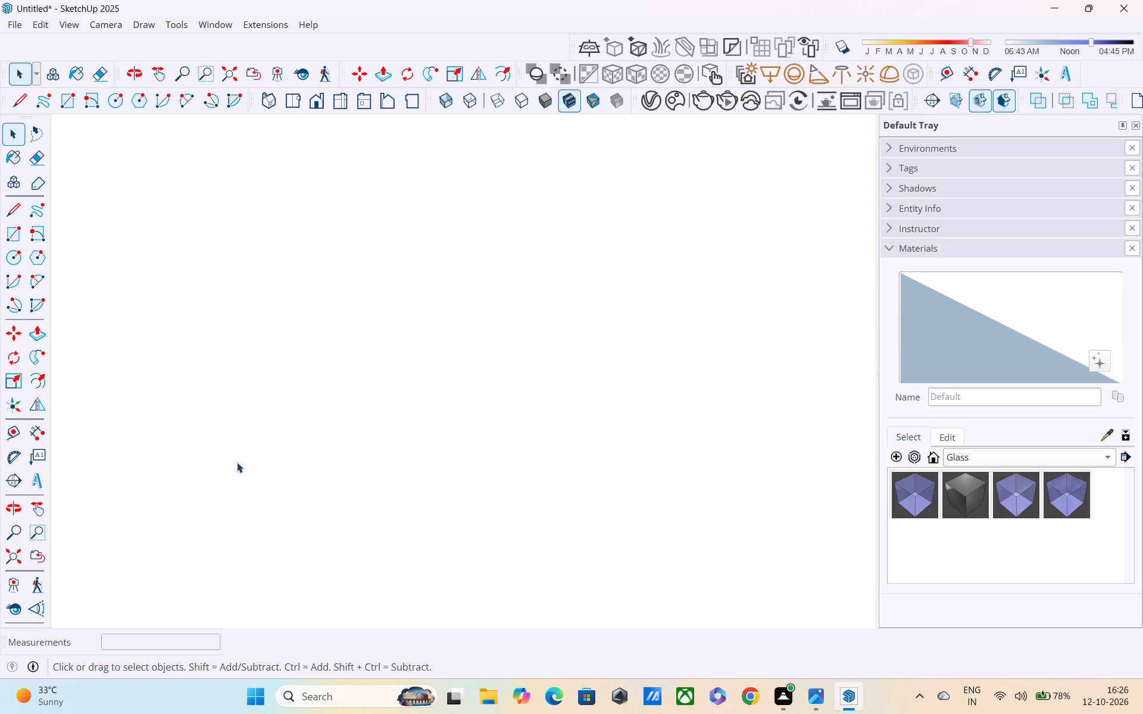
{"action": "scroll", "coordinate": [237, 462], "scroll_direction": "up", "scroll_amount": 3}
{"action": "scroll", "coordinate": [237, 462], "scroll_direction": "down", "scroll_amount": 1}
{"action": "left_click", "coordinate": [11, 513]}
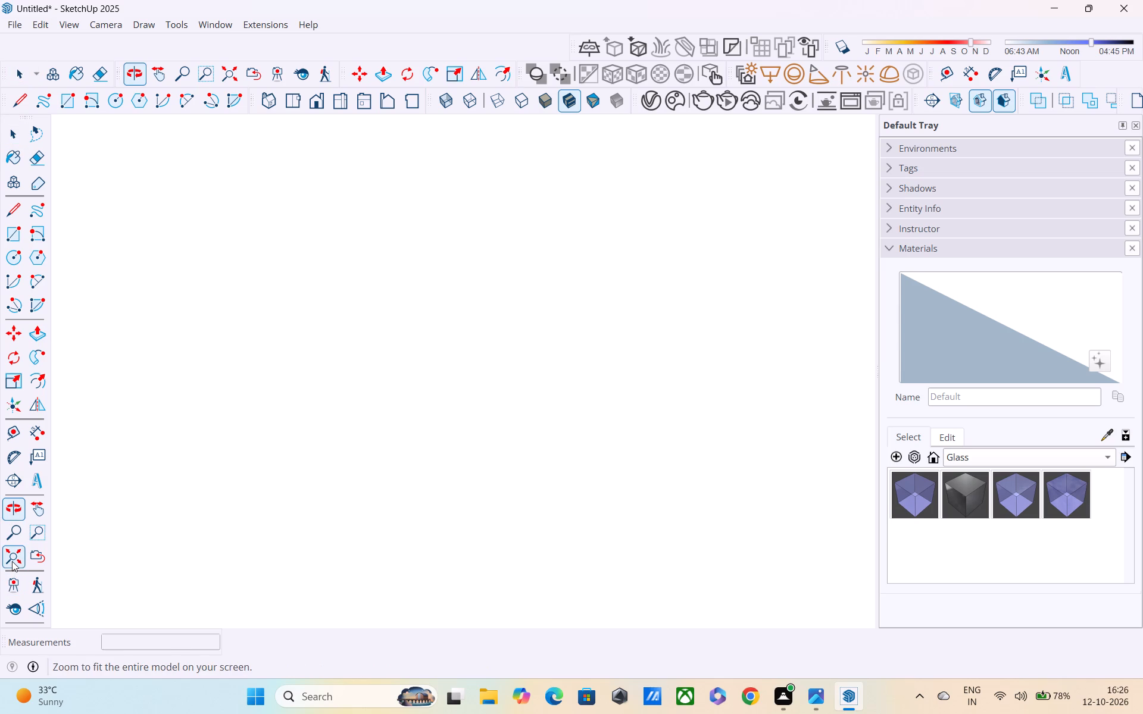
{"action": "left_click", "coordinate": [12, 560]}
{"action": "scroll", "coordinate": [601, 496], "scroll_direction": "up", "scroll_amount": 8}
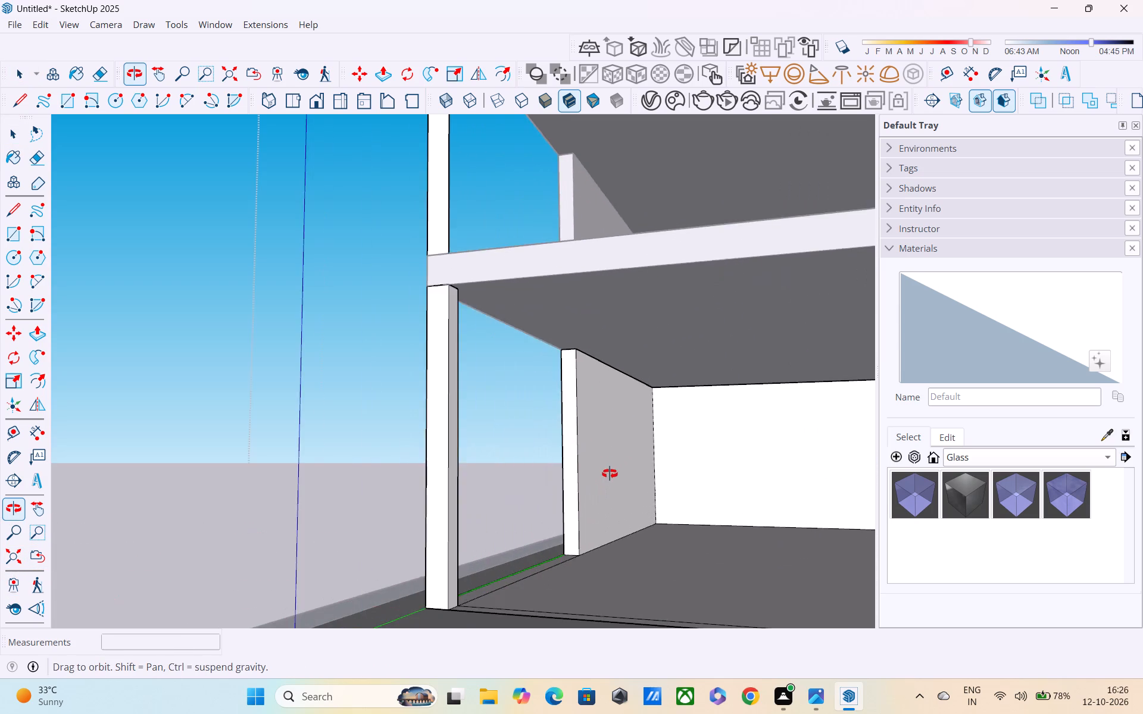
{"action": "scroll", "coordinate": [608, 468], "scroll_direction": "up", "scroll_amount": 4}
{"action": "middle_click_drag", "start_coordinate": [602, 456], "coordinate": [542, 465]}
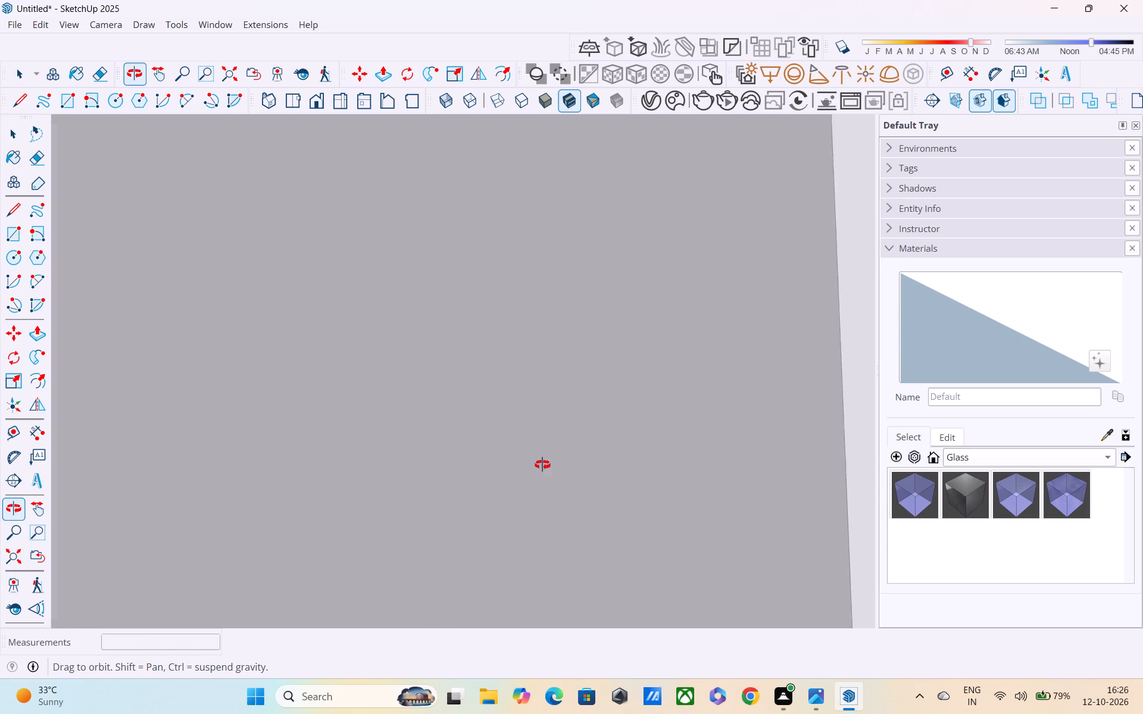
{"action": "middle_click_drag", "start_coordinate": [542, 465], "coordinate": [626, 469]}
{"action": "scroll", "coordinate": [626, 469], "scroll_direction": "up", "scroll_amount": 8}
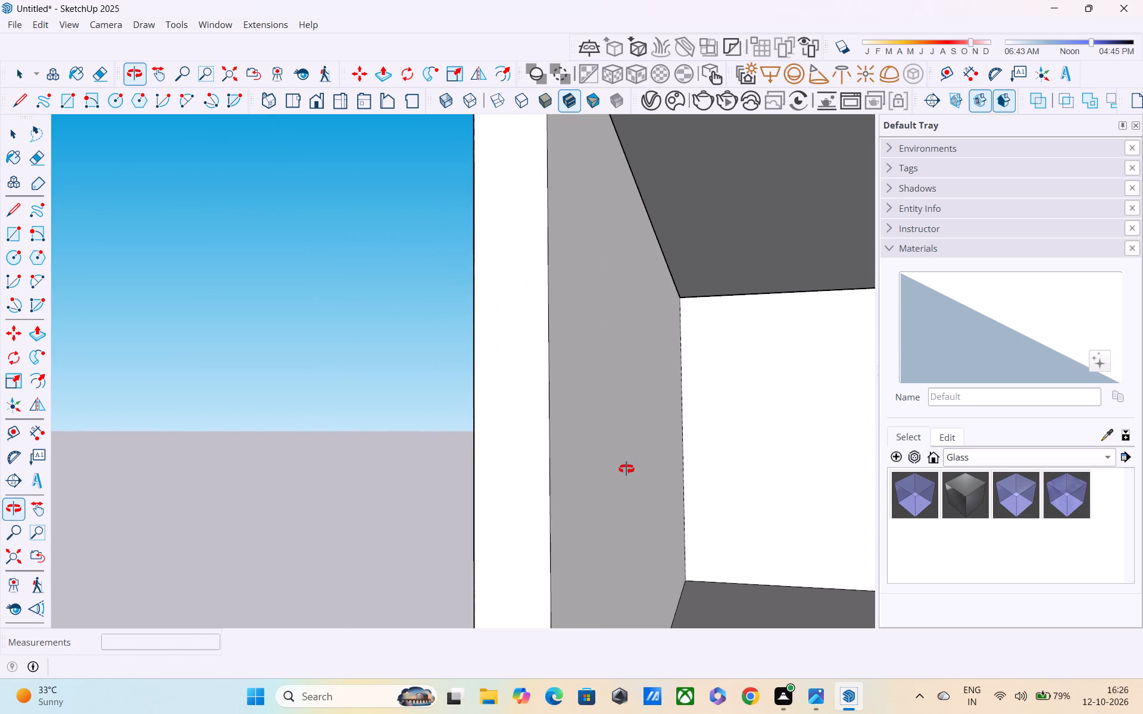
{"action": "middle_click_drag", "start_coordinate": [591, 474], "coordinate": [498, 494]}
{"action": "scroll", "coordinate": [498, 494], "scroll_direction": "up", "scroll_amount": 1}
{"action": "scroll", "coordinate": [498, 494], "scroll_direction": "down", "scroll_amount": 10}
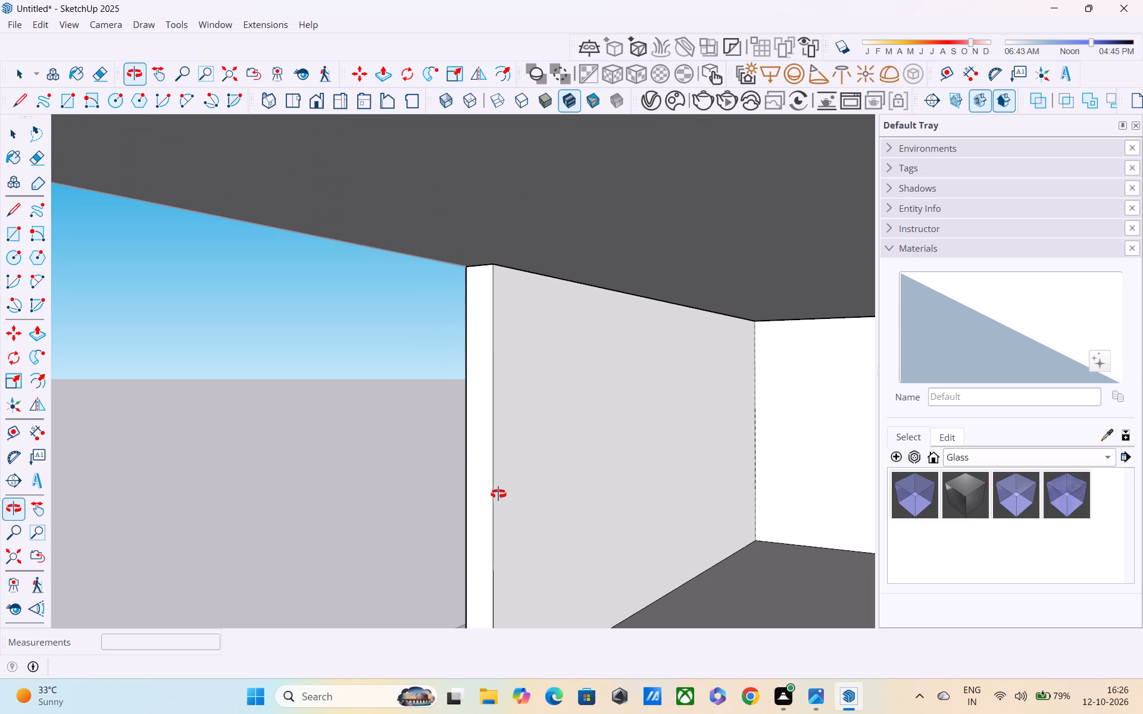
{"action": "middle_click_drag", "start_coordinate": [498, 494], "coordinate": [516, 494]}
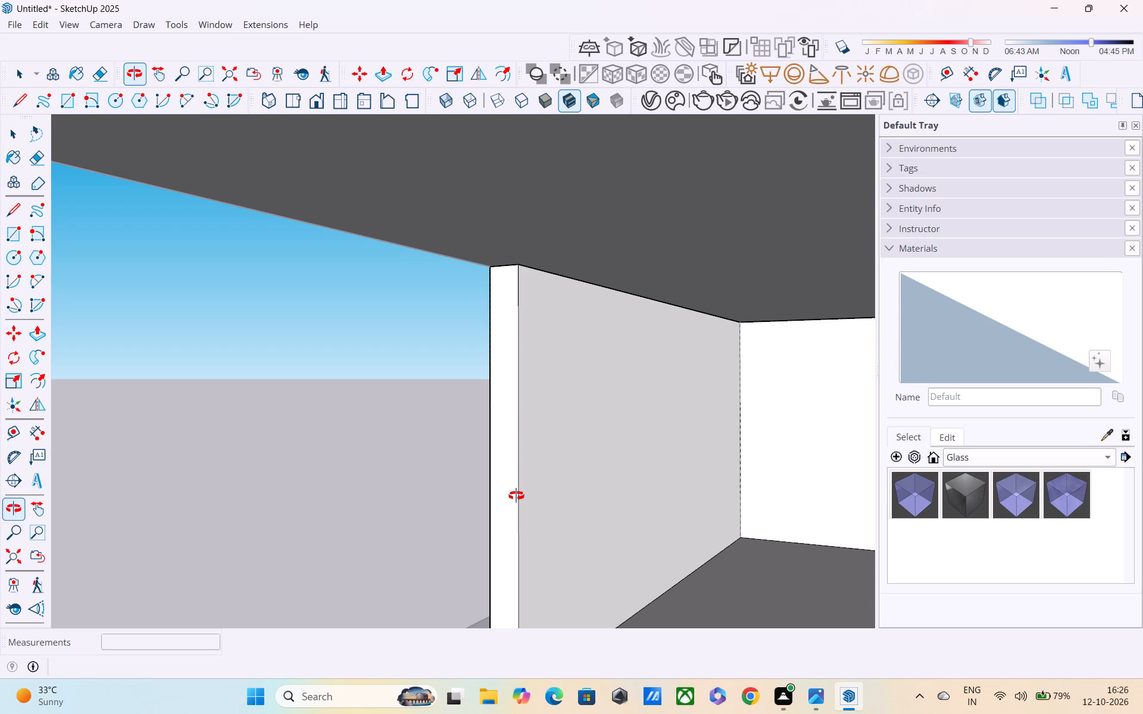
{"action": "scroll", "coordinate": [516, 496], "scroll_direction": "down", "scroll_amount": 3}
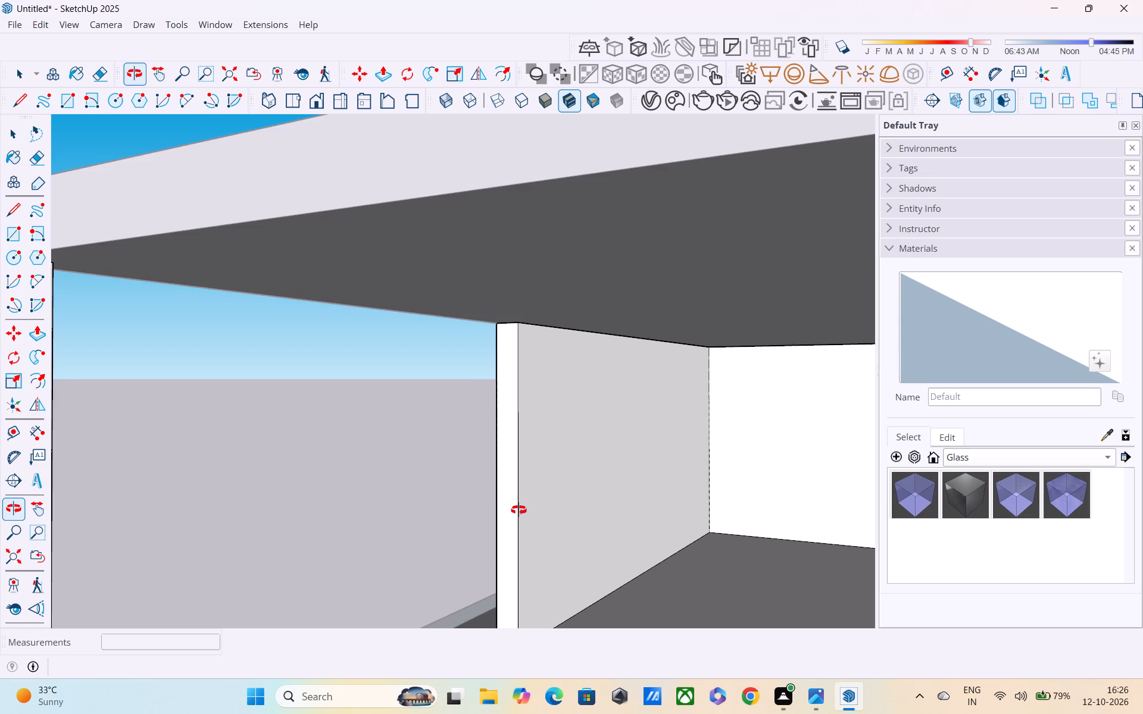
{"action": "middle_click_drag", "start_coordinate": [551, 506], "coordinate": [575, 489]}
{"action": "scroll", "coordinate": [585, 482], "scroll_direction": "up", "scroll_amount": 2}
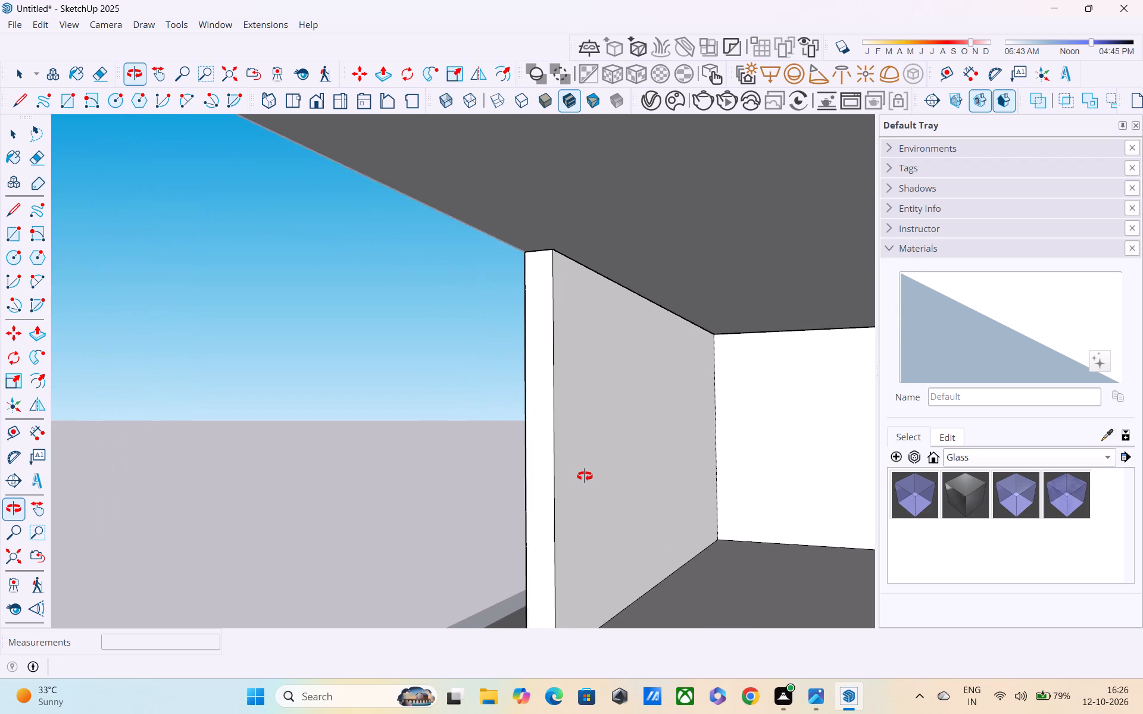
{"action": "scroll", "coordinate": [586, 474], "scroll_direction": "up", "scroll_amount": 4}
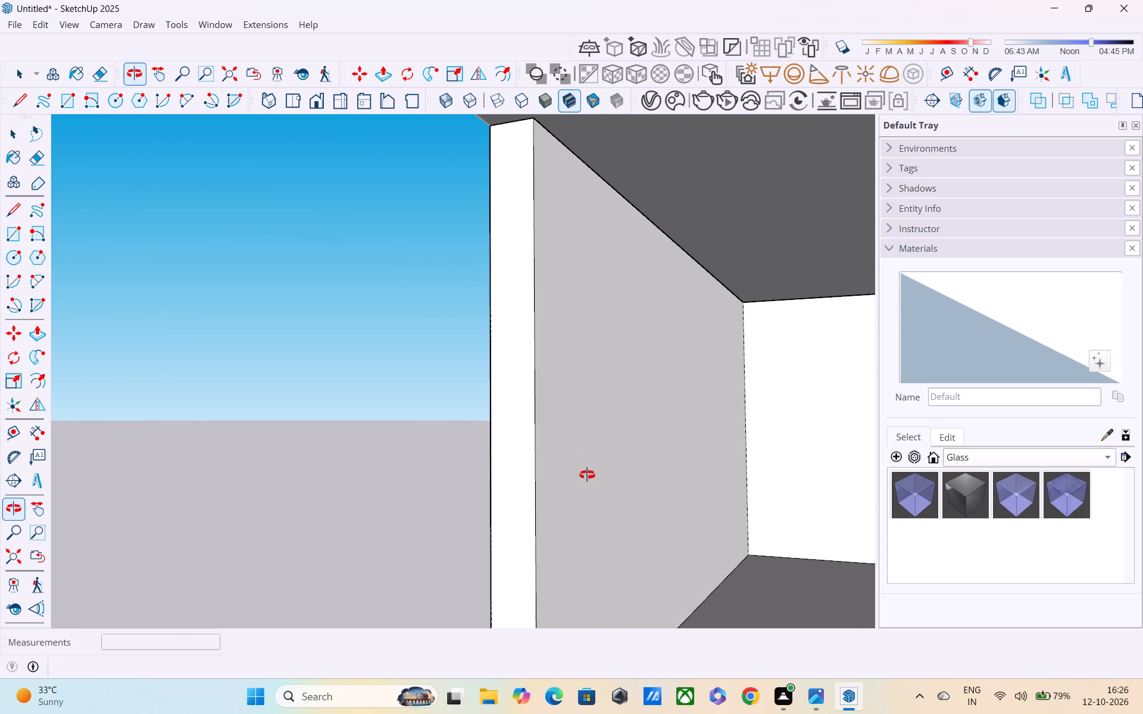
{"action": "scroll", "coordinate": [606, 467], "scroll_direction": "down", "scroll_amount": 4}
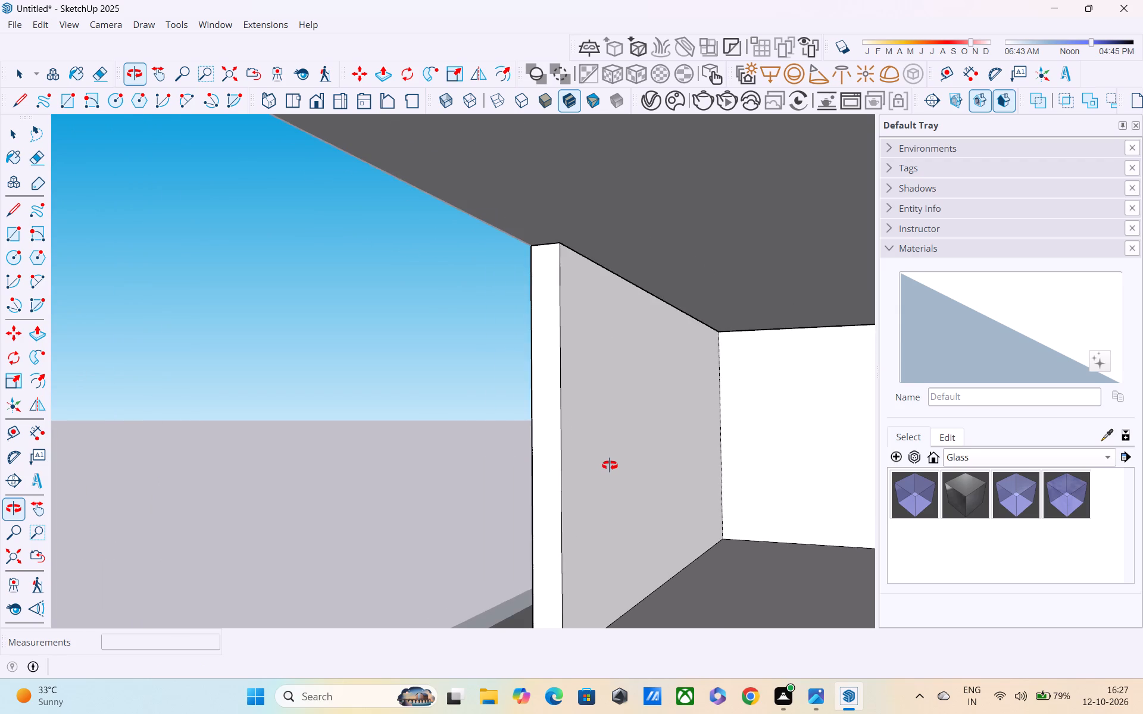
{"action": "middle_click_drag", "start_coordinate": [610, 463], "coordinate": [485, 469]}
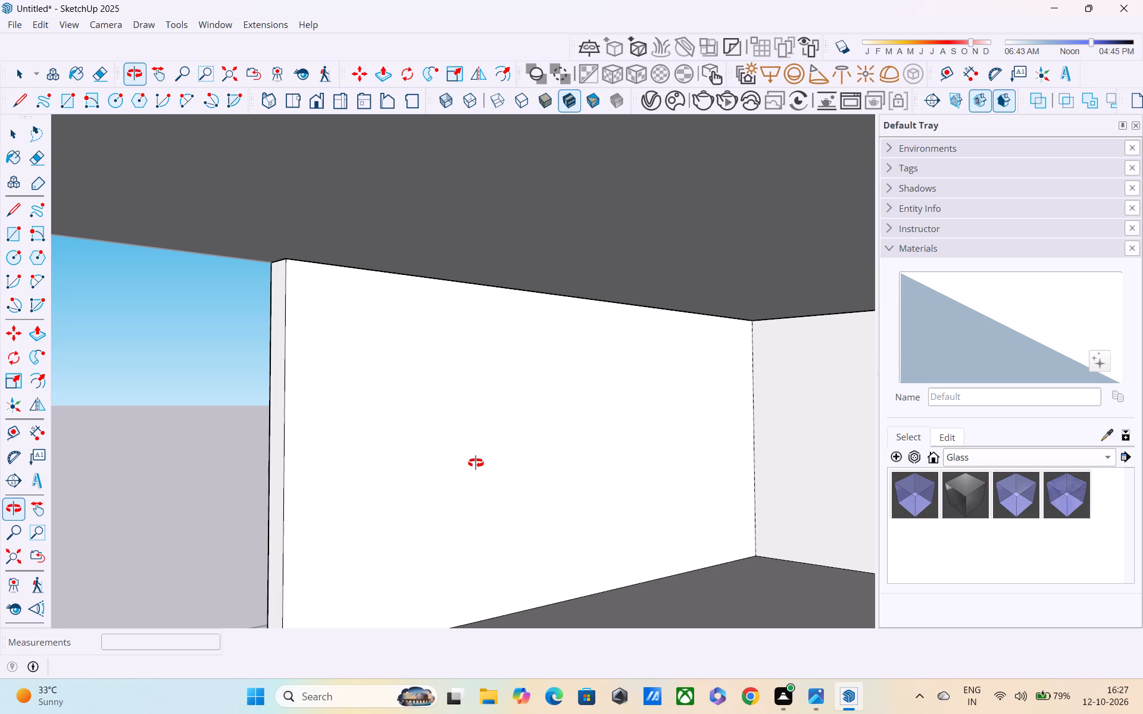
Draw two vertical lines 9" apart and 10' high on the lower-storey side wall's inner face to outline a wall strip.
{"action": "key", "text": "l"}
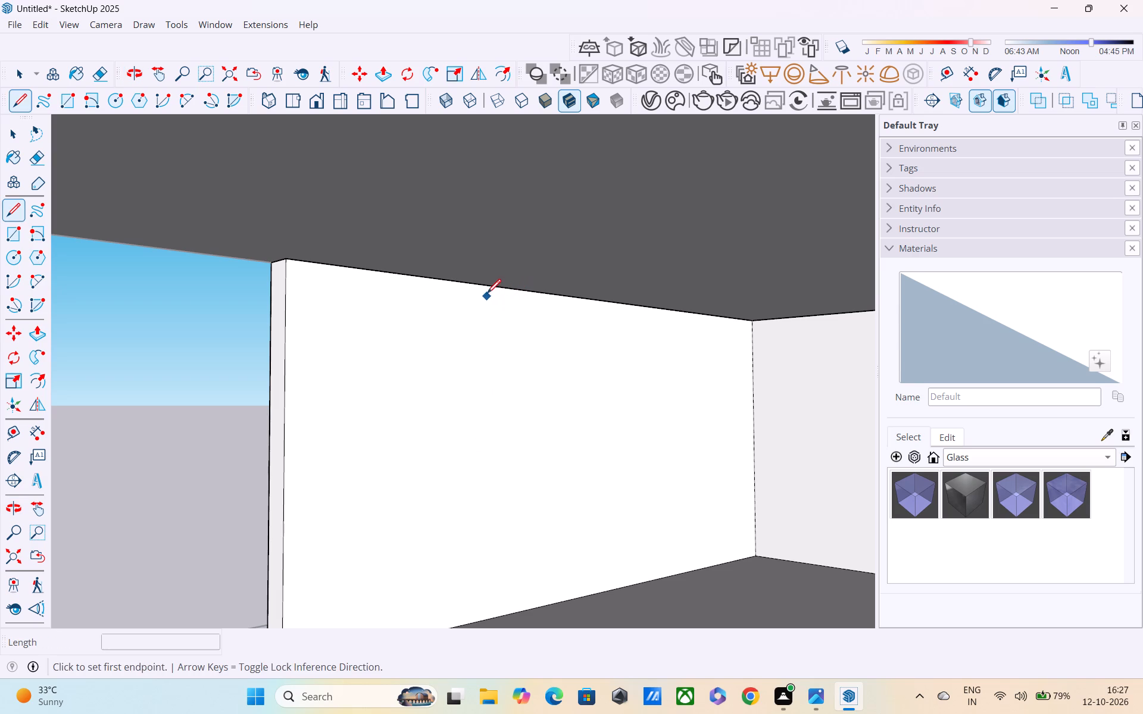
{"action": "left_click", "coordinate": [486, 289]}
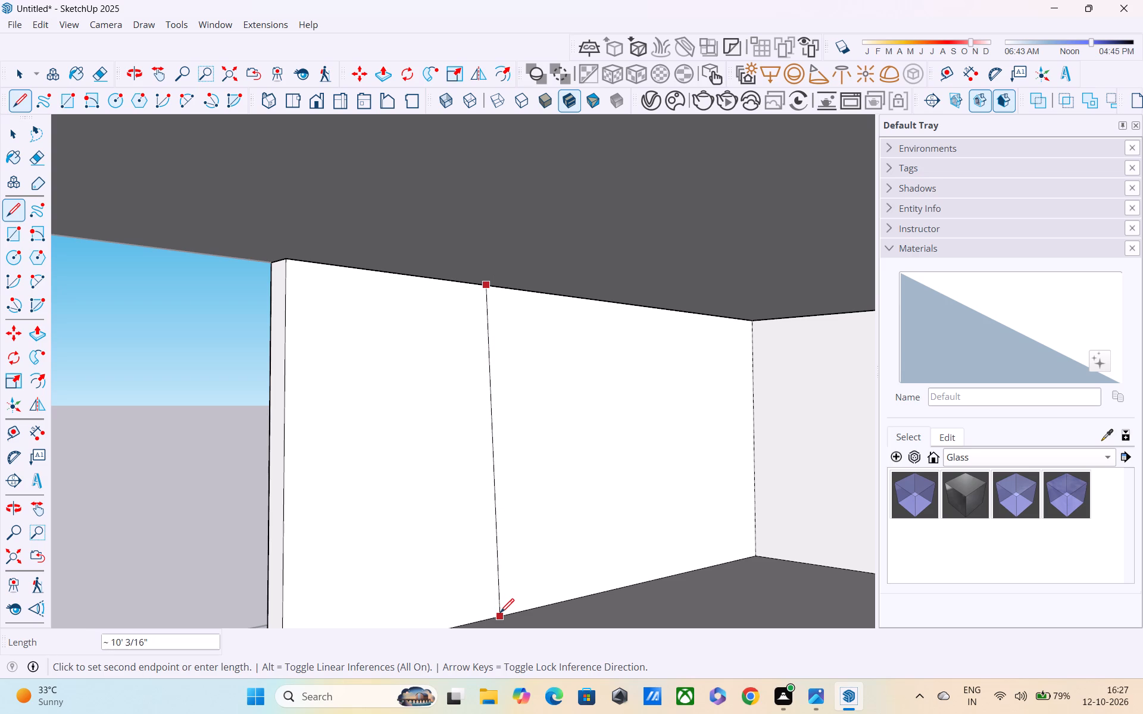
{"action": "left_click", "coordinate": [492, 627]}
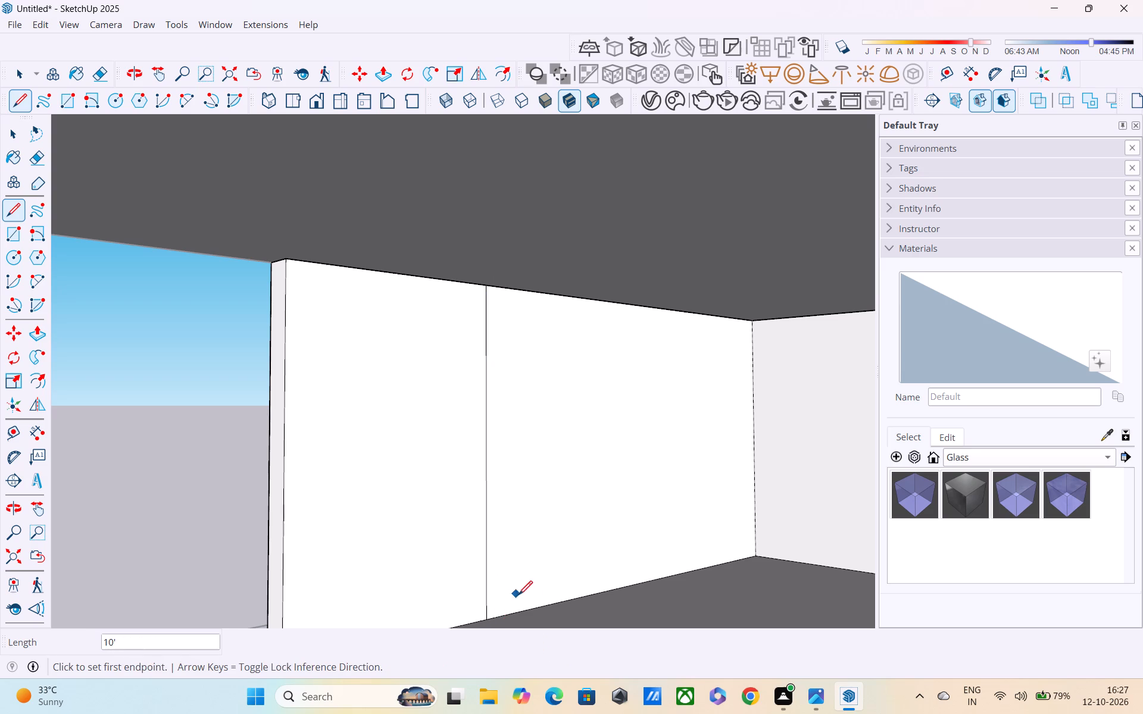
{"action": "left_click", "coordinate": [492, 621]}
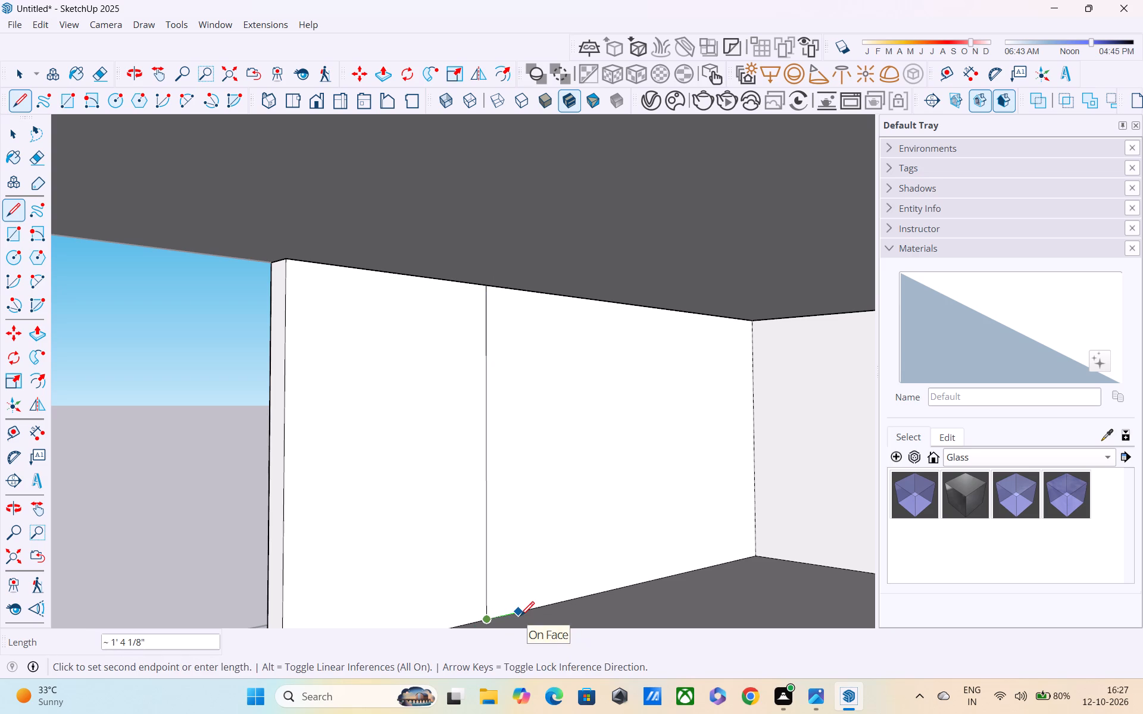
{"action": "left_click", "coordinate": [521, 616]}
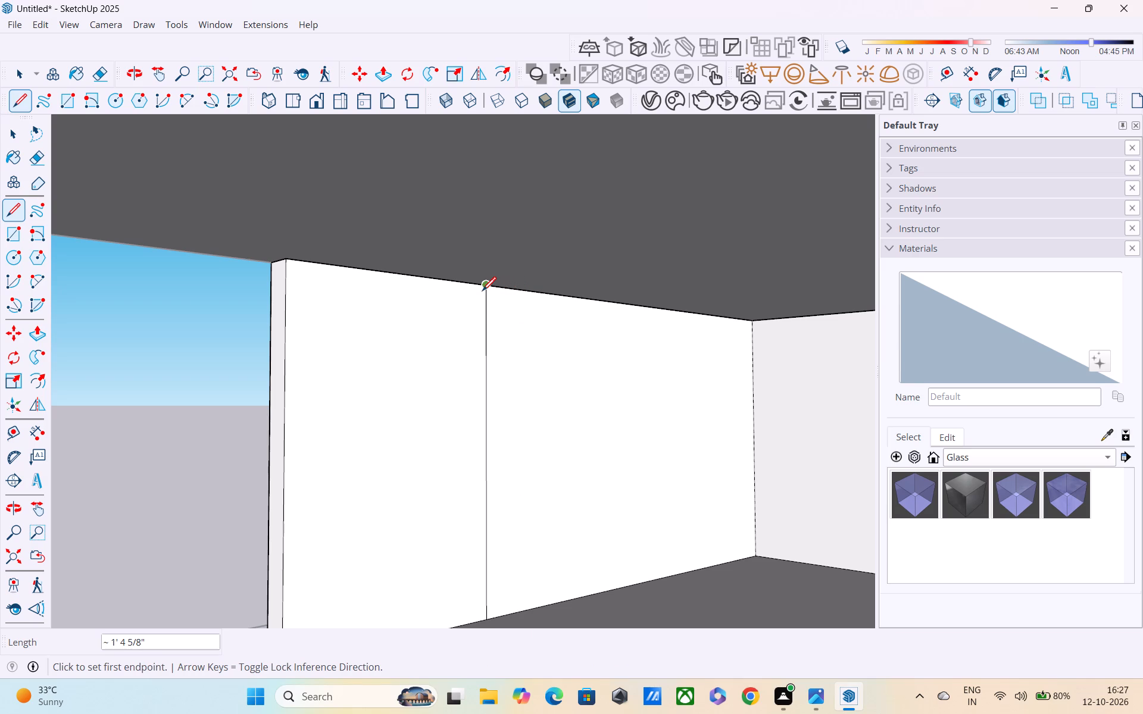
{"action": "left_click", "coordinate": [484, 286]}
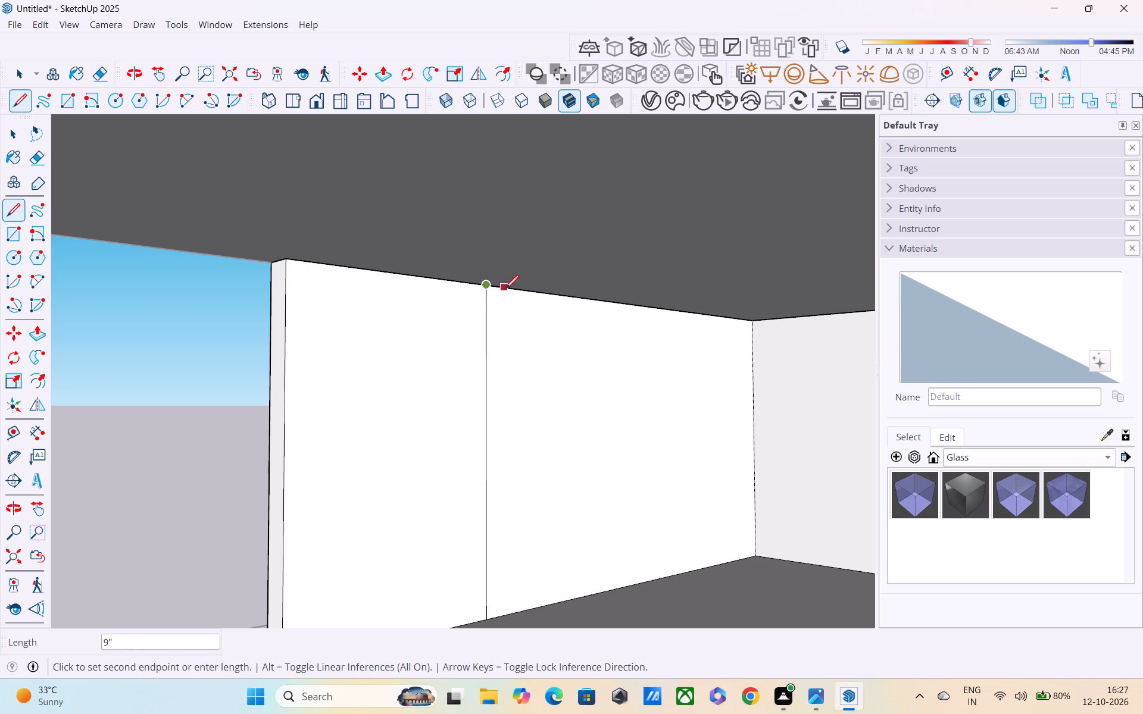
{"action": "left_click", "coordinate": [508, 291]}
{"action": "left_click", "coordinate": [505, 618]}
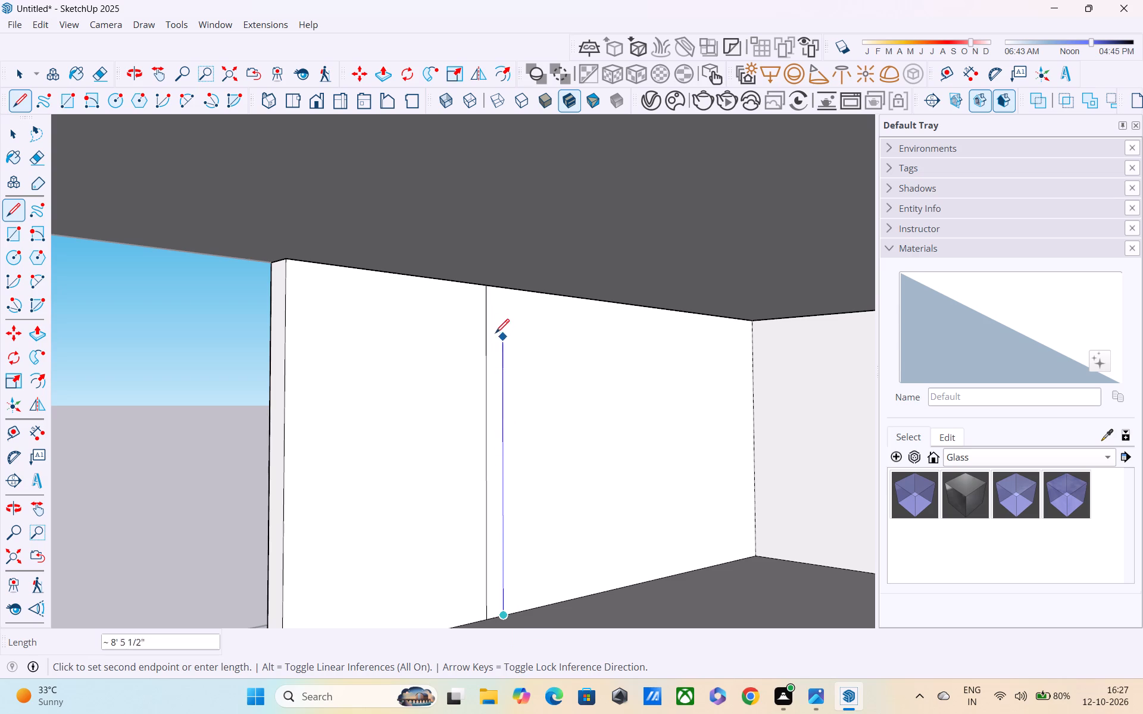
{"action": "left_click", "coordinate": [495, 292]}
{"action": "key", "text": "Escape"}
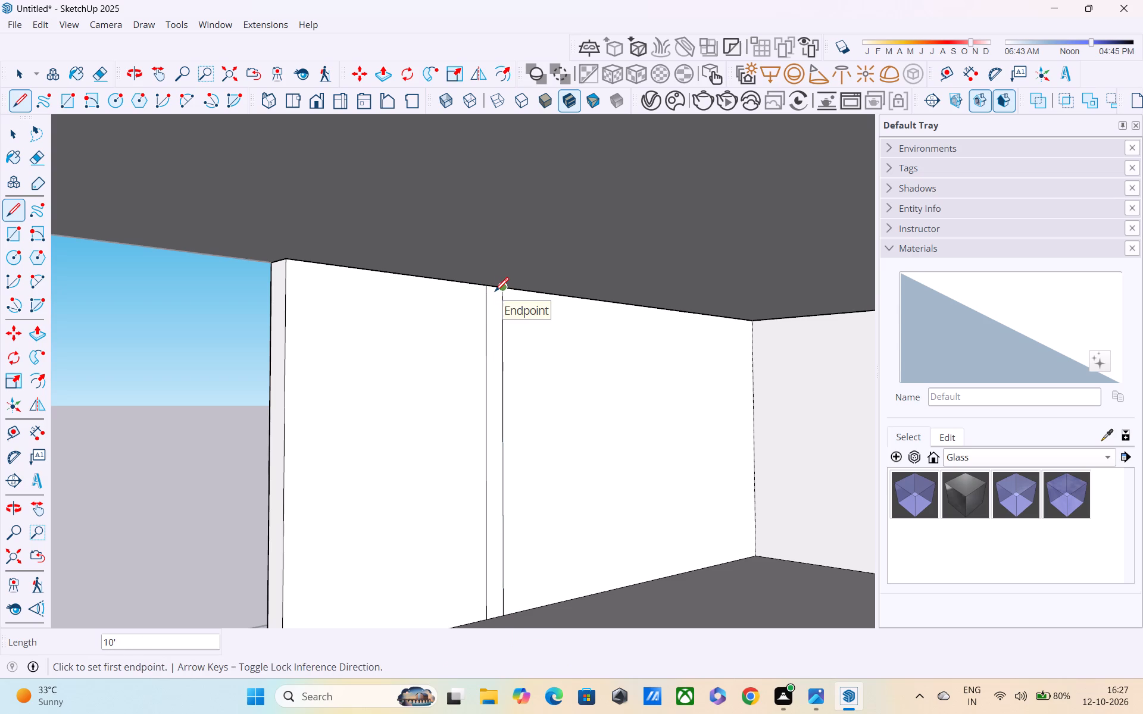
Push/Pull the 9" by 10' strip out 22' 6" across the lower storey to form a cross wall.
{"action": "key", "text": "p"}
{"action": "left_click", "coordinate": [500, 336]}
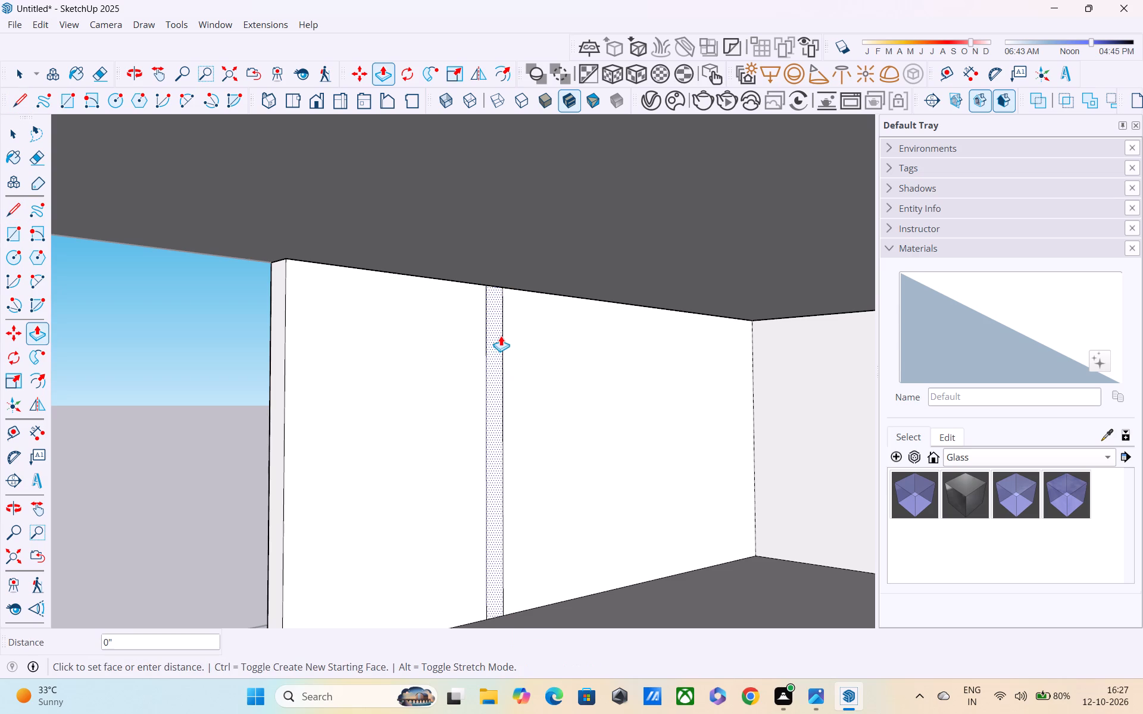
{"action": "scroll", "coordinate": [562, 423], "scroll_direction": "down", "scroll_amount": 3}
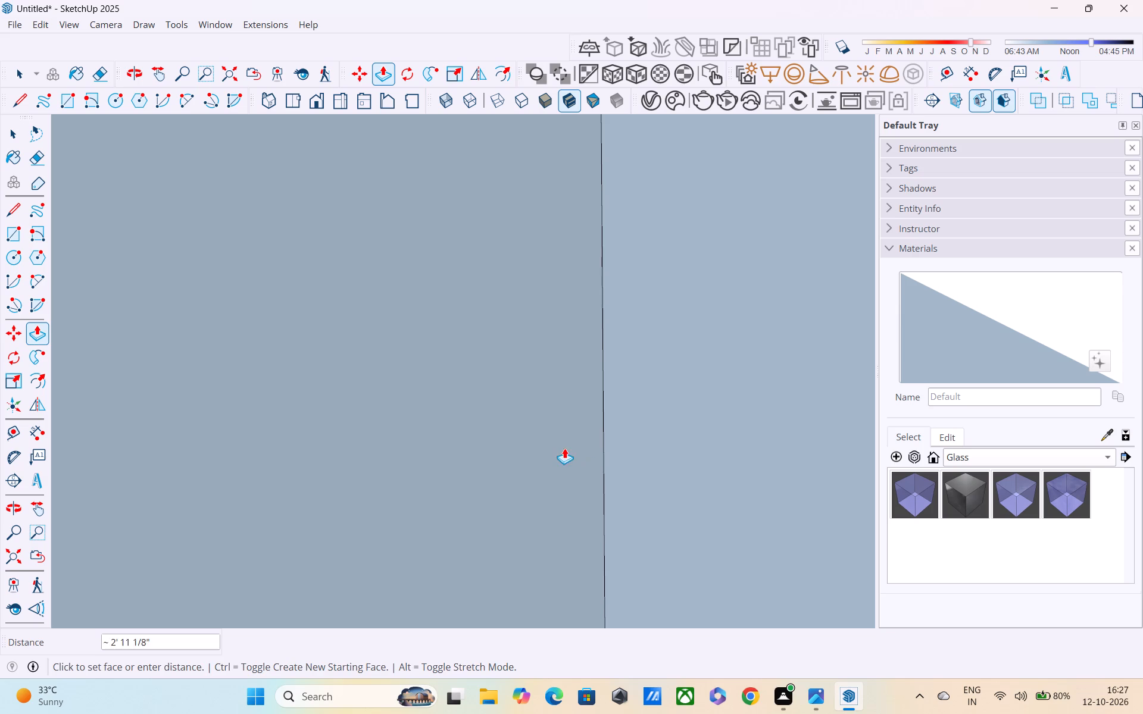
{"action": "middle_click_drag", "start_coordinate": [569, 450], "coordinate": [811, 458]}
{"action": "scroll", "coordinate": [802, 461], "scroll_direction": "down", "scroll_amount": 4}
{"action": "scroll", "coordinate": [655, 483], "scroll_direction": "down", "scroll_amount": 3}
{"action": "scroll", "coordinate": [585, 475], "scroll_direction": "down", "scroll_amount": 3}
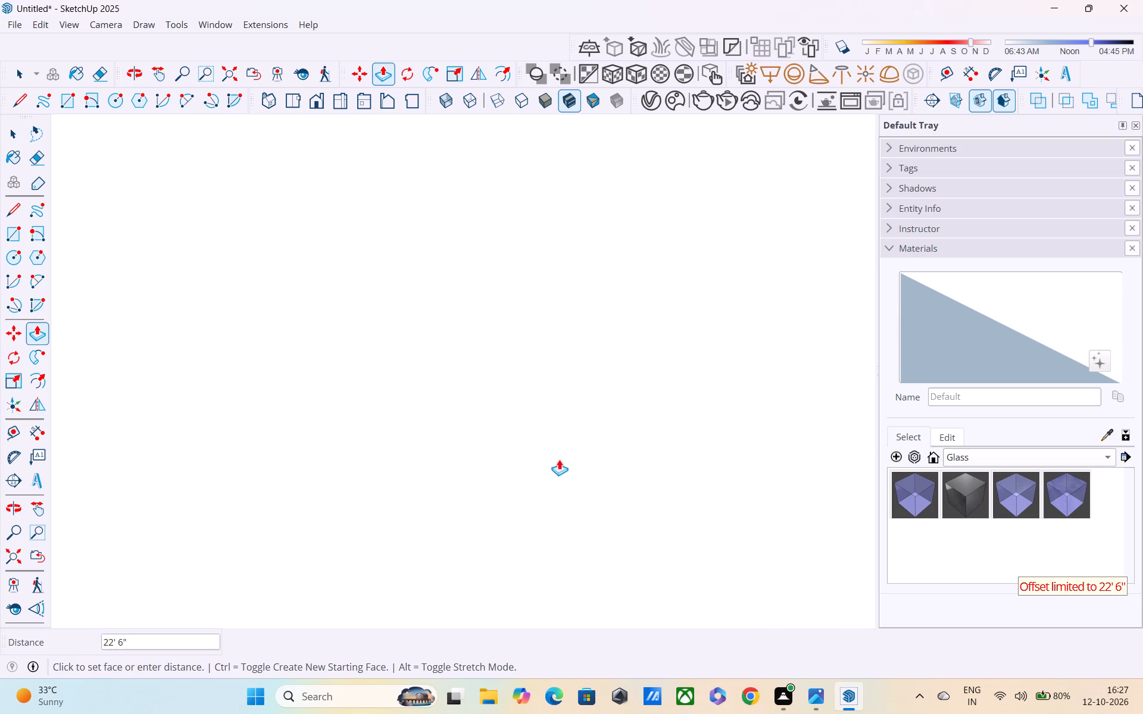
{"action": "scroll", "coordinate": [554, 455], "scroll_direction": "down", "scroll_amount": 3}
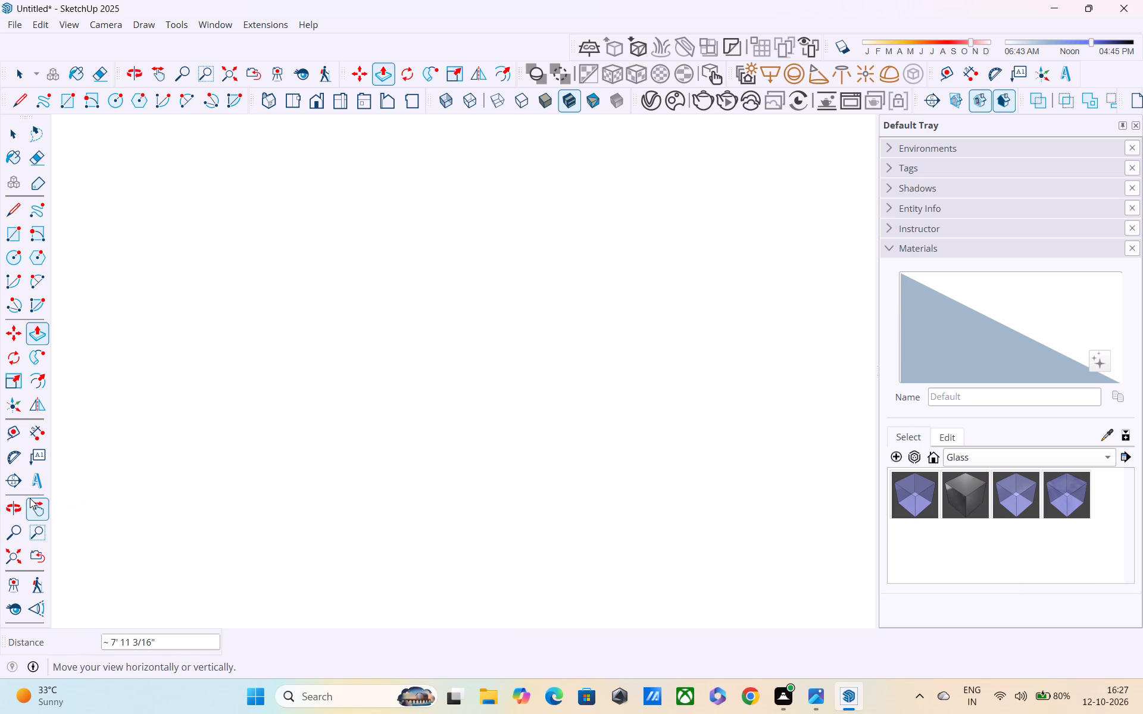
{"action": "left_click", "coordinate": [5, 557]}
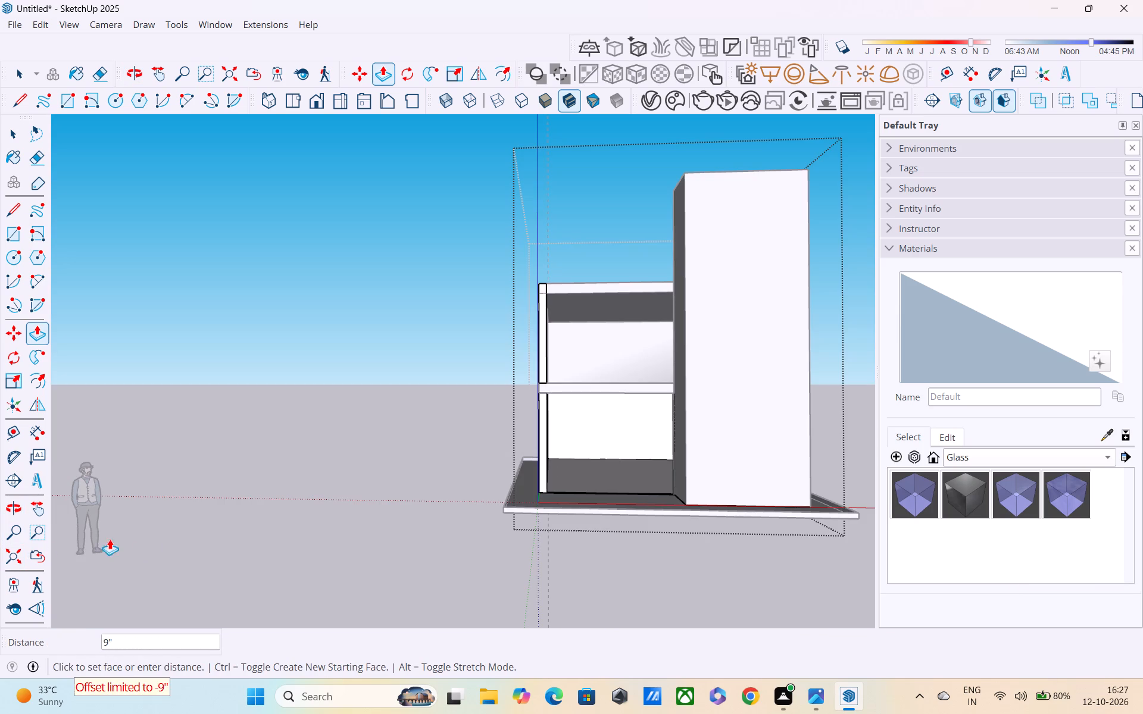
{"action": "scroll", "coordinate": [615, 431], "scroll_direction": "down", "scroll_amount": 1}
{"action": "middle_click_drag", "start_coordinate": [615, 431], "coordinate": [635, 461]}
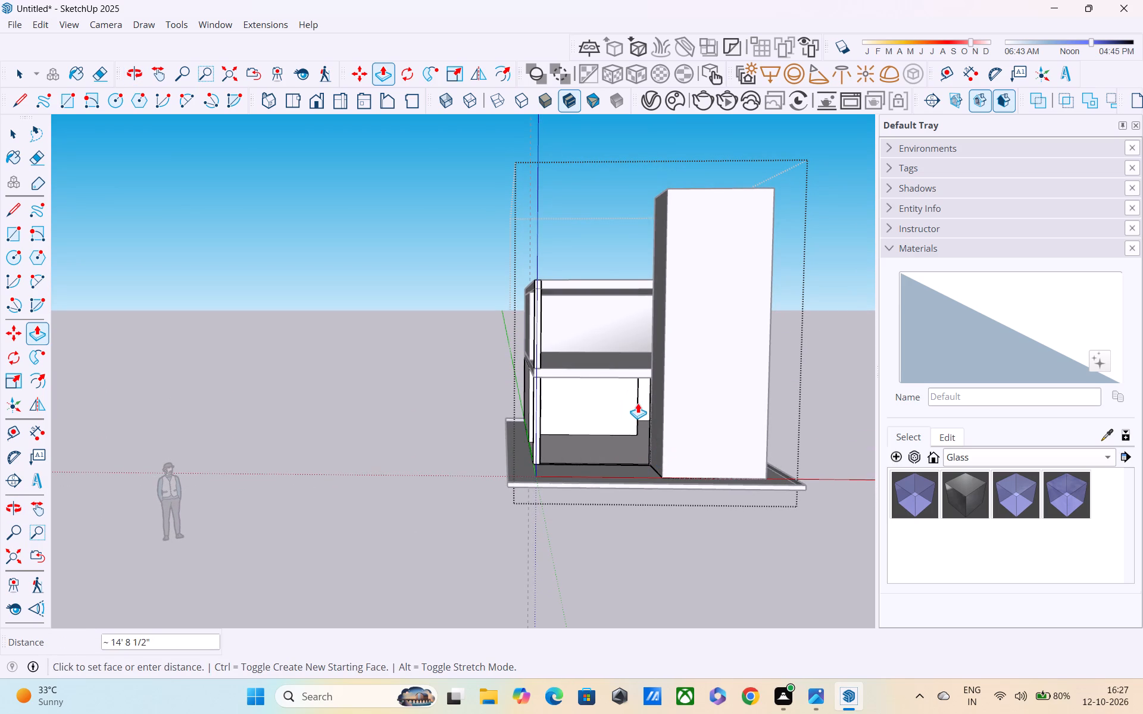
{"action": "middle_click_drag", "start_coordinate": [645, 409], "coordinate": [739, 411]}
{"action": "middle_click_drag", "start_coordinate": [598, 420], "coordinate": [695, 419]}
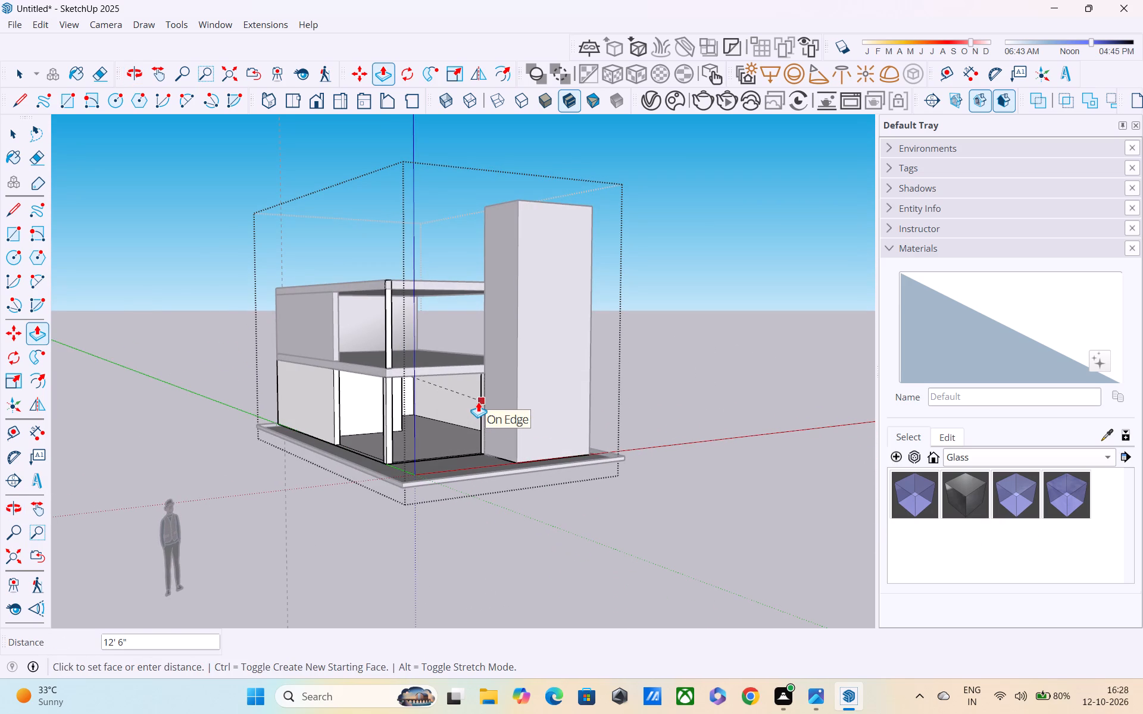
{"action": "scroll", "coordinate": [469, 402], "scroll_direction": "up", "scroll_amount": 1}
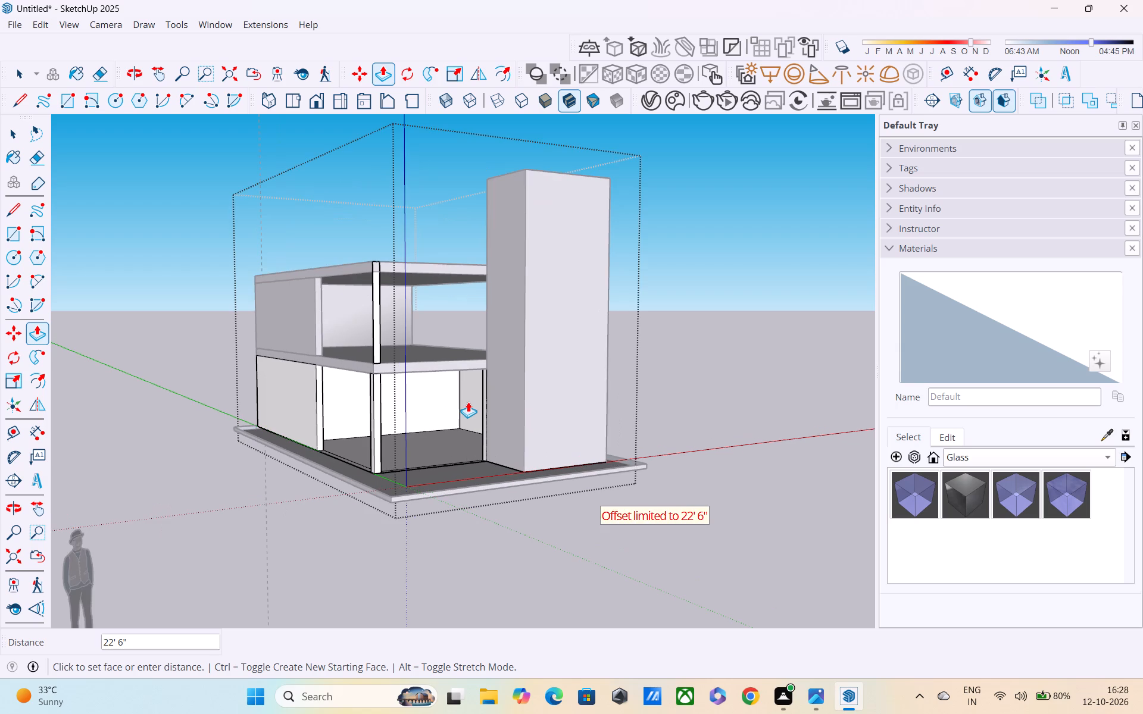
{"action": "middle_click_drag", "start_coordinate": [464, 402], "coordinate": [340, 411]}
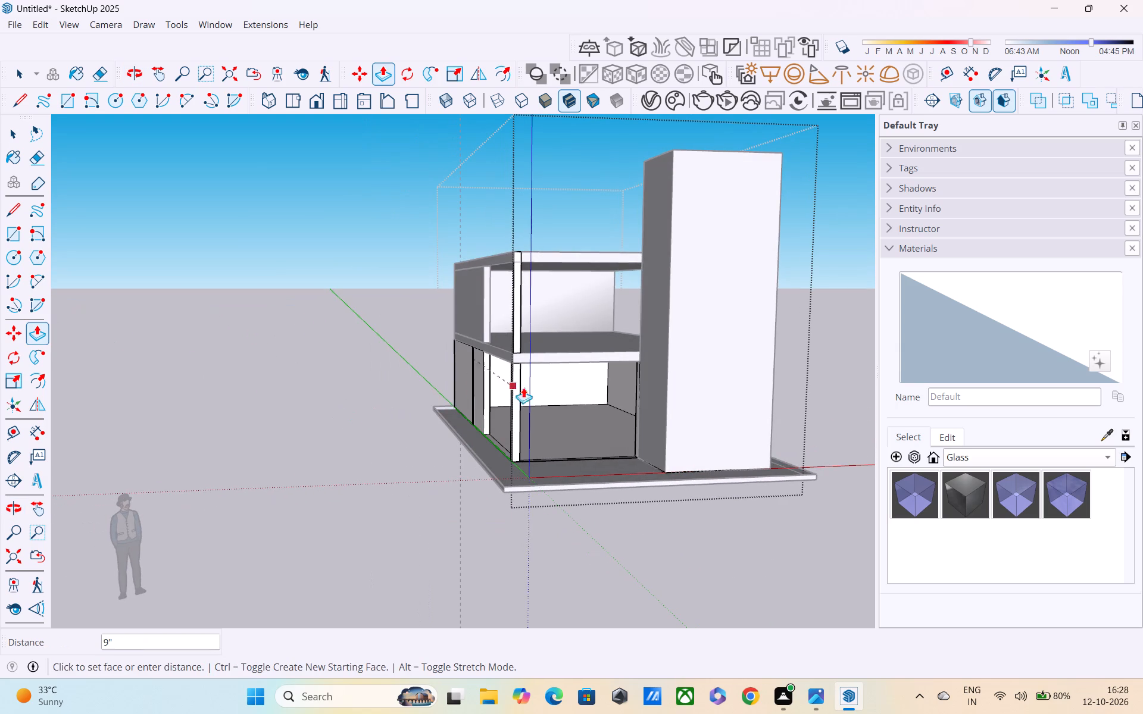
{"action": "middle_click_drag", "start_coordinate": [624, 381], "coordinate": [560, 385]}
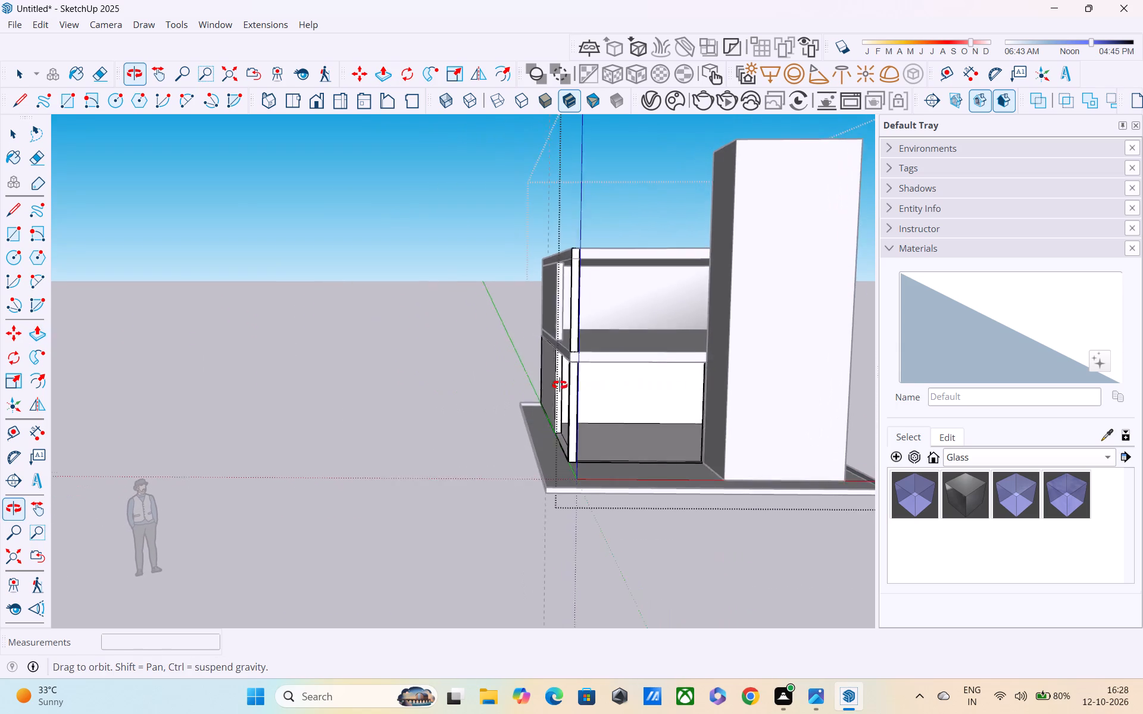
{"action": "middle_click_drag", "start_coordinate": [560, 385], "coordinate": [552, 386]}
{"action": "middle_click_drag", "start_coordinate": [705, 377], "coordinate": [527, 393]}
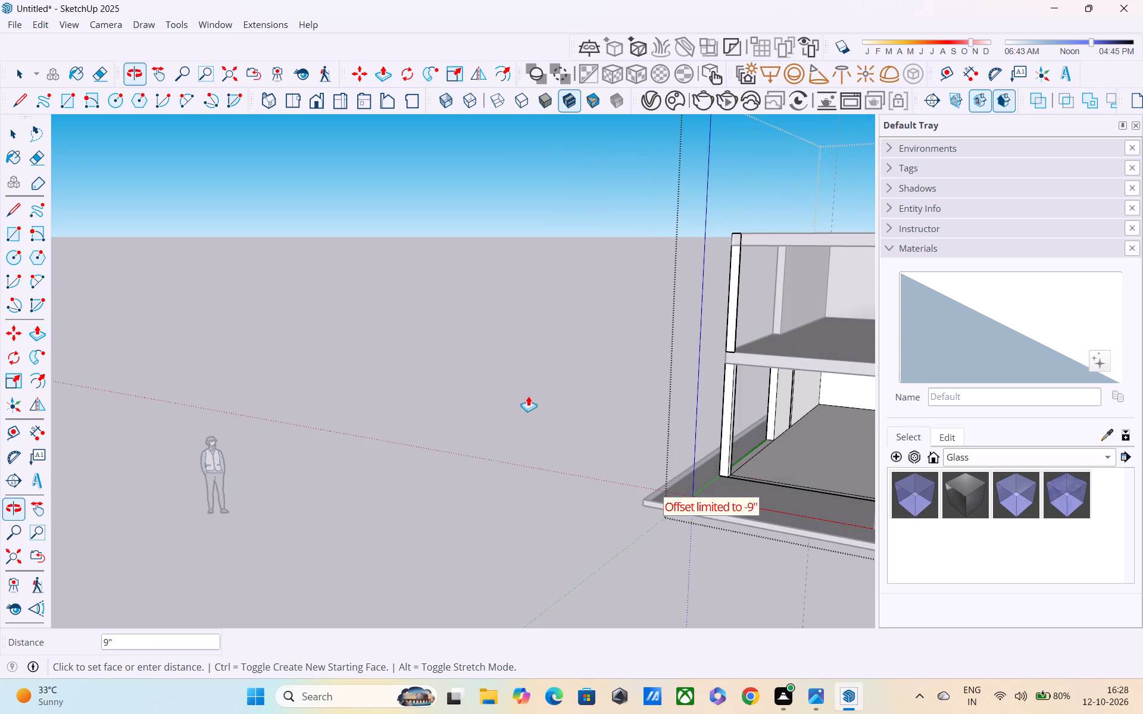
{"action": "scroll", "coordinate": [538, 396], "scroll_direction": "down", "scroll_amount": 4}
{"action": "scroll", "coordinate": [770, 399], "scroll_direction": "down", "scroll_amount": 2}
{"action": "scroll", "coordinate": [820, 399], "scroll_direction": "down", "scroll_amount": 1}
{"action": "middle_click_drag", "start_coordinate": [820, 398], "coordinate": [821, 408]}
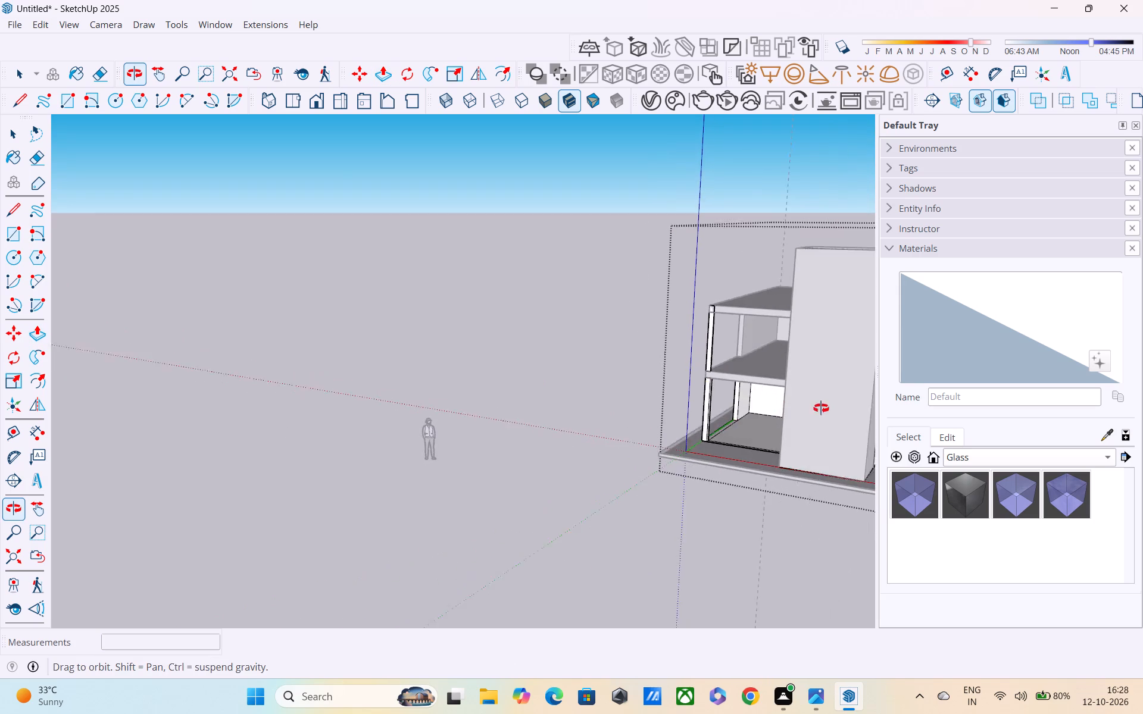
{"action": "middle_click_drag", "start_coordinate": [821, 408], "coordinate": [861, 405]}
{"action": "left_click", "coordinate": [855, 409]}
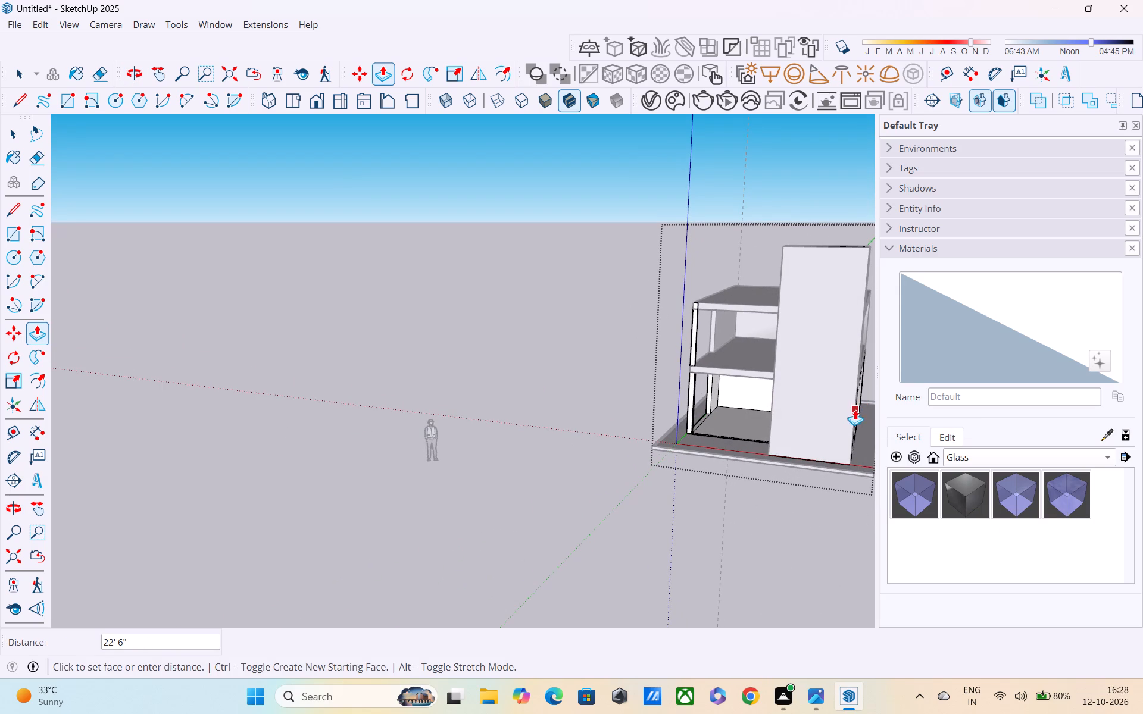
Examine the lower storey's cross wall and the open corner of both storeys from several angles.
{"action": "scroll", "coordinate": [781, 436], "scroll_direction": "down", "scroll_amount": 3}
{"action": "middle_click_drag", "start_coordinate": [764, 433], "coordinate": [865, 391]}
{"action": "scroll", "coordinate": [651, 419], "scroll_direction": "up", "scroll_amount": 3}
{"action": "scroll", "coordinate": [701, 395], "scroll_direction": "up", "scroll_amount": 8}
{"action": "middle_click_drag", "start_coordinate": [698, 387], "coordinate": [664, 395]}
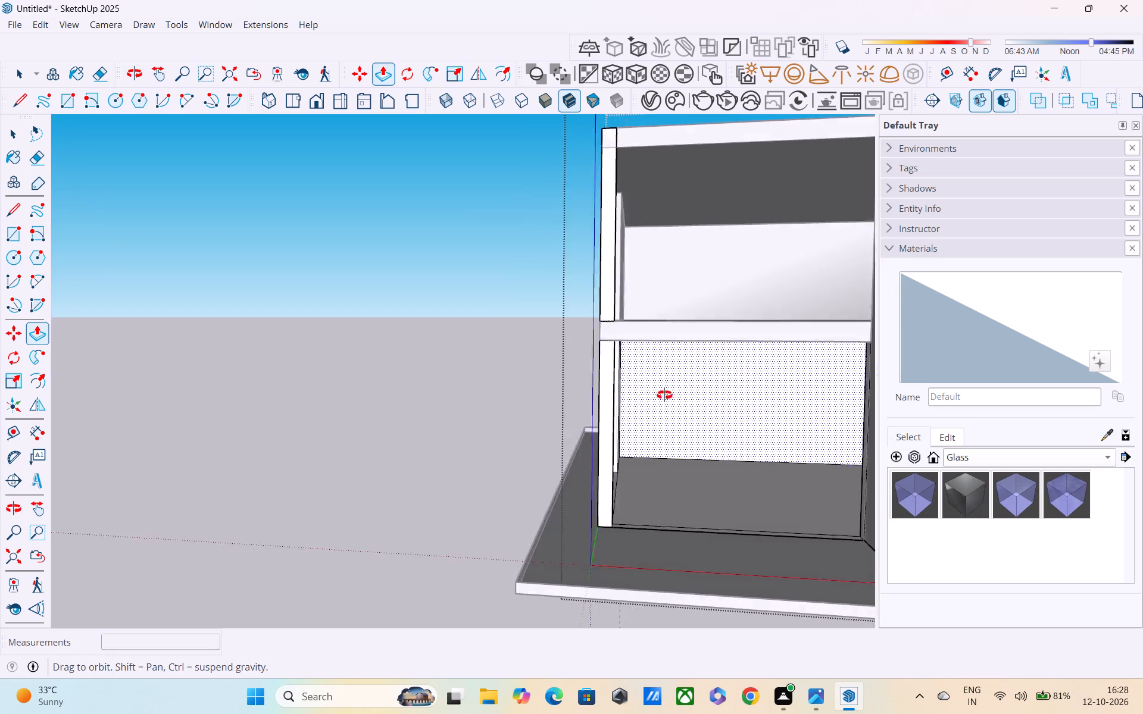
{"action": "middle_click_drag", "start_coordinate": [664, 395], "coordinate": [648, 398]}
{"action": "scroll", "coordinate": [648, 398], "scroll_direction": "up", "scroll_amount": 1}
{"action": "scroll", "coordinate": [647, 398], "scroll_direction": "down", "scroll_amount": 4}
{"action": "middle_click_drag", "start_coordinate": [647, 397], "coordinate": [660, 381]}
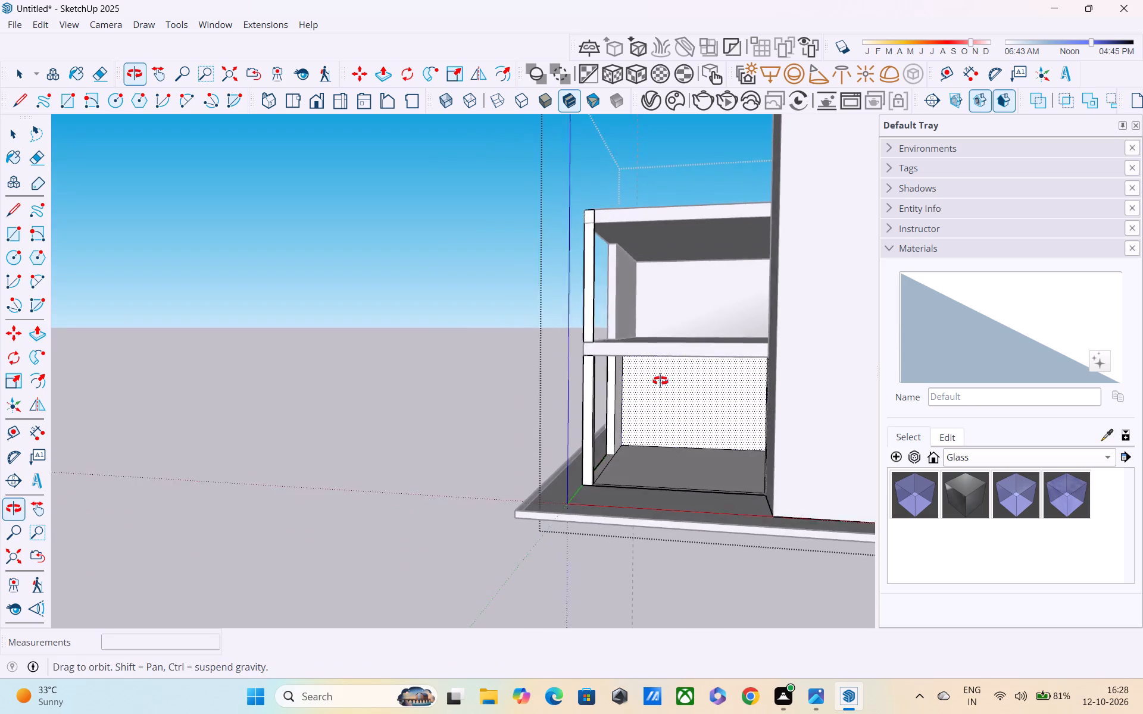
{"action": "middle_click_drag", "start_coordinate": [660, 381], "coordinate": [675, 364]}
{"action": "scroll", "coordinate": [675, 364], "scroll_direction": "up", "scroll_amount": 3}
{"action": "middle_click_drag", "start_coordinate": [675, 381], "coordinate": [689, 453]}
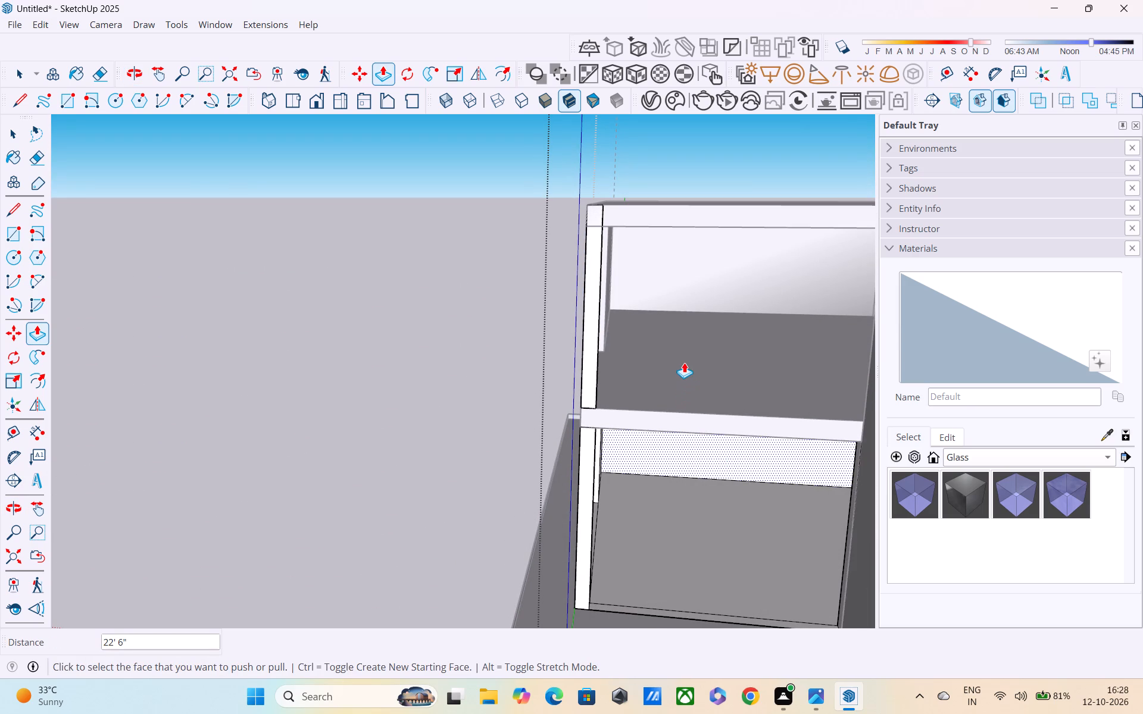
{"action": "key", "text": "Escape"}
{"action": "middle_click_drag", "start_coordinate": [684, 353], "coordinate": [677, 330]}
{"action": "scroll", "coordinate": [677, 330], "scroll_direction": "down", "scroll_amount": 4}
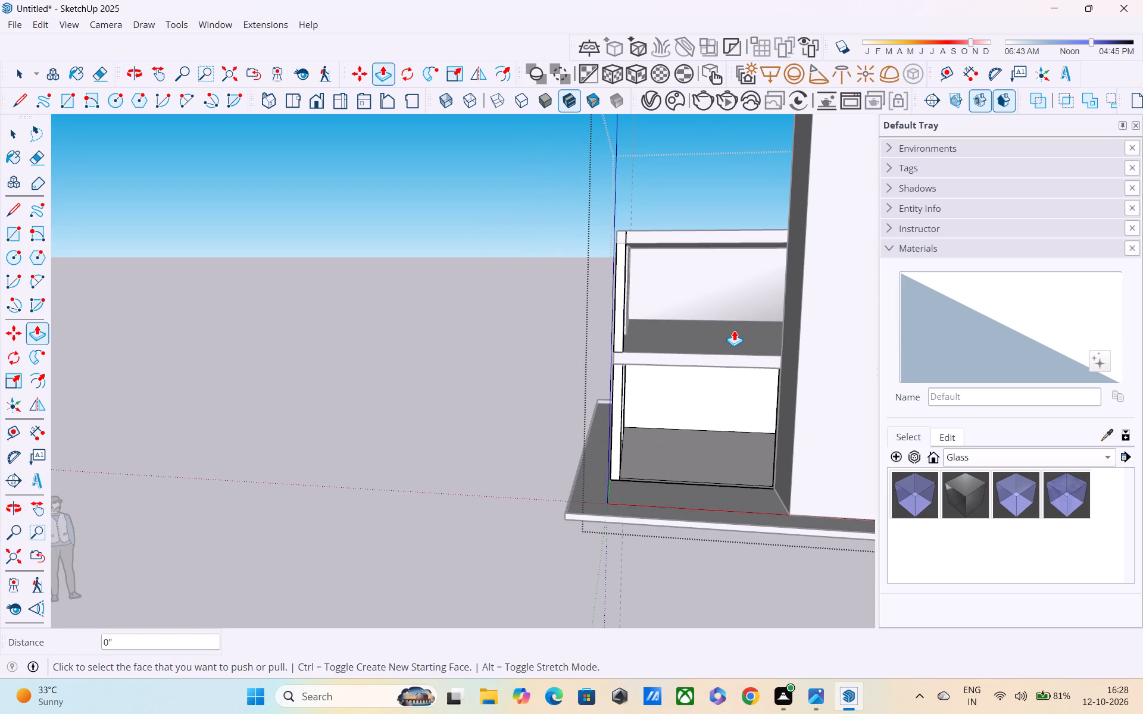
{"action": "scroll", "coordinate": [739, 340], "scroll_direction": "down", "scroll_amount": 1}
{"action": "middle_click_drag", "start_coordinate": [739, 340], "coordinate": [825, 356]}
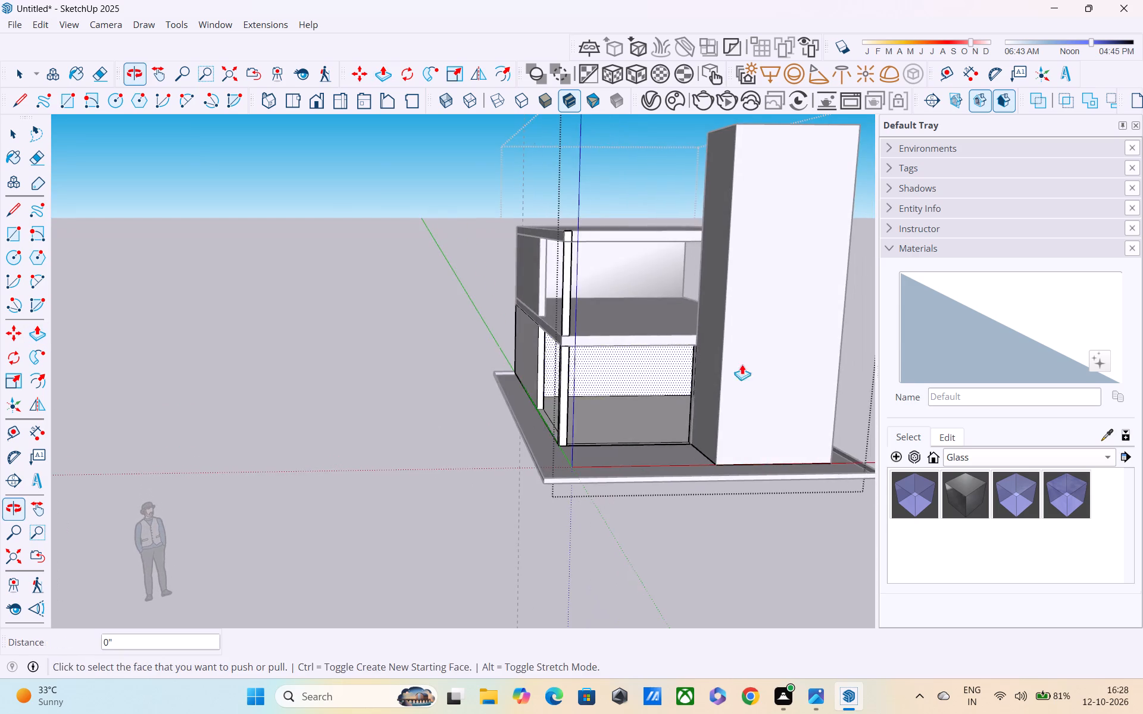
{"action": "middle_click_drag", "start_coordinate": [695, 345], "coordinate": [811, 341]}
{"action": "scroll", "coordinate": [604, 329], "scroll_direction": "up", "scroll_amount": 4}
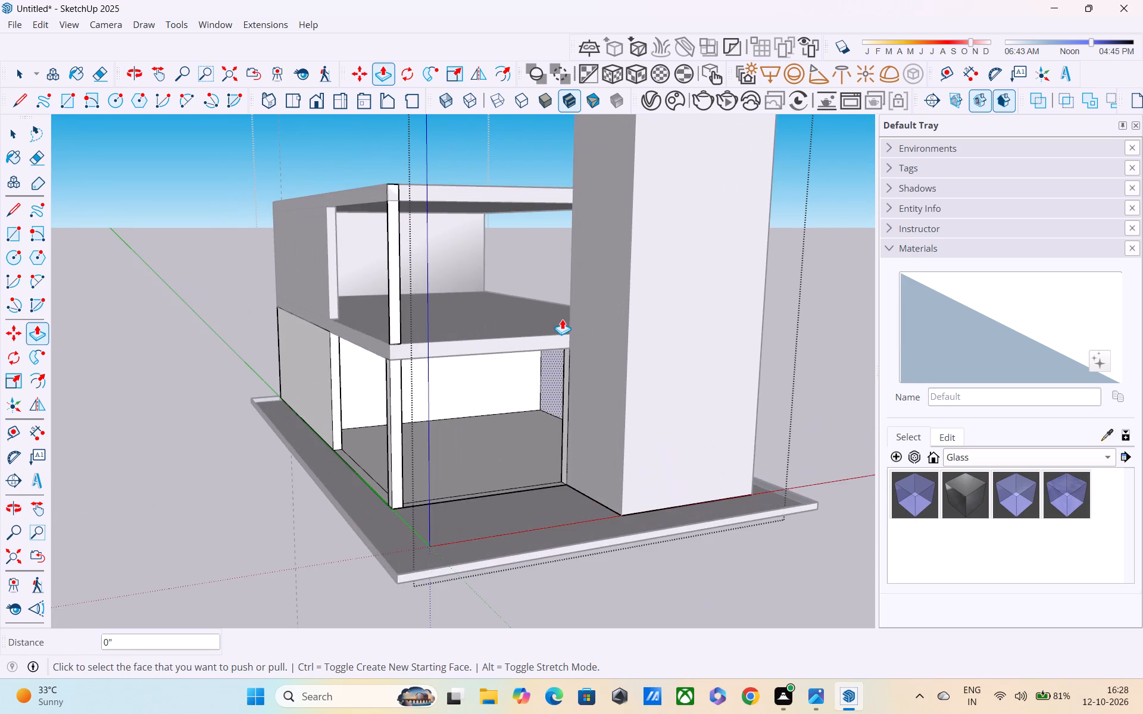
{"action": "scroll", "coordinate": [561, 319], "scroll_direction": "up", "scroll_amount": 2}
{"action": "middle_click_drag", "start_coordinate": [561, 319], "coordinate": [727, 321]}
{"action": "middle_click_drag", "start_coordinate": [722, 340], "coordinate": [748, 395]}
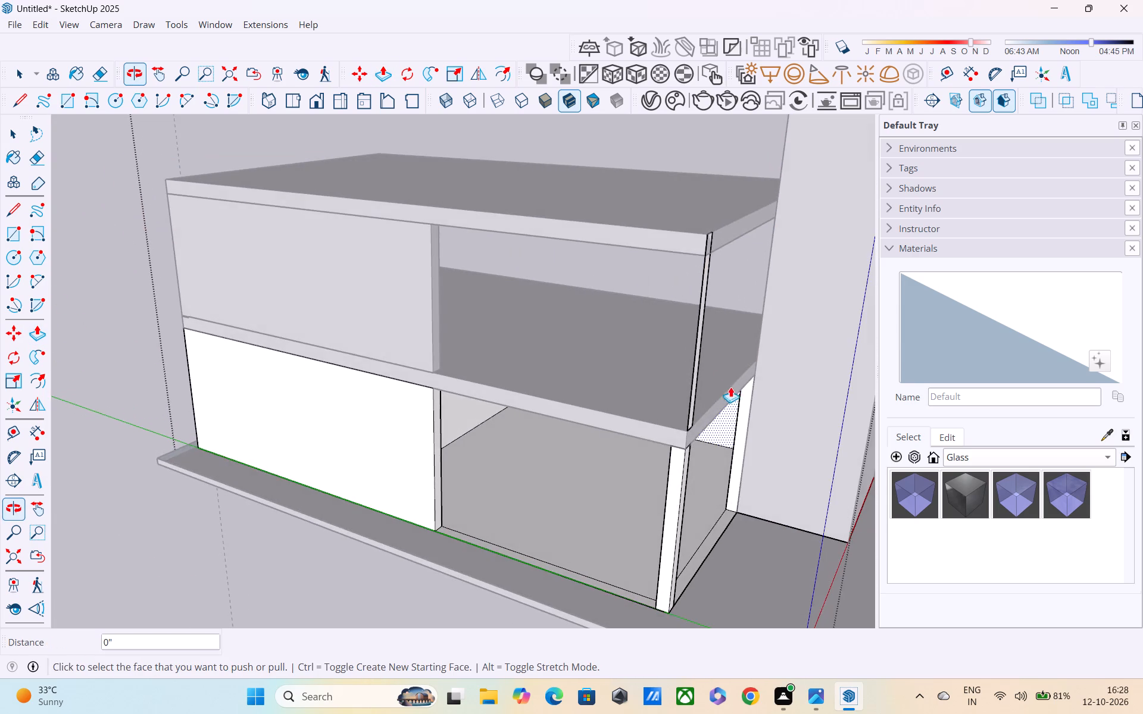
{"action": "scroll", "coordinate": [713, 375], "scroll_direction": "up", "scroll_amount": 7}
Leave Push/Pull and close the lower-storey wall group to return to the whole model.
{"action": "key", "text": "Escape"}
{"action": "key", "text": "Escape"}
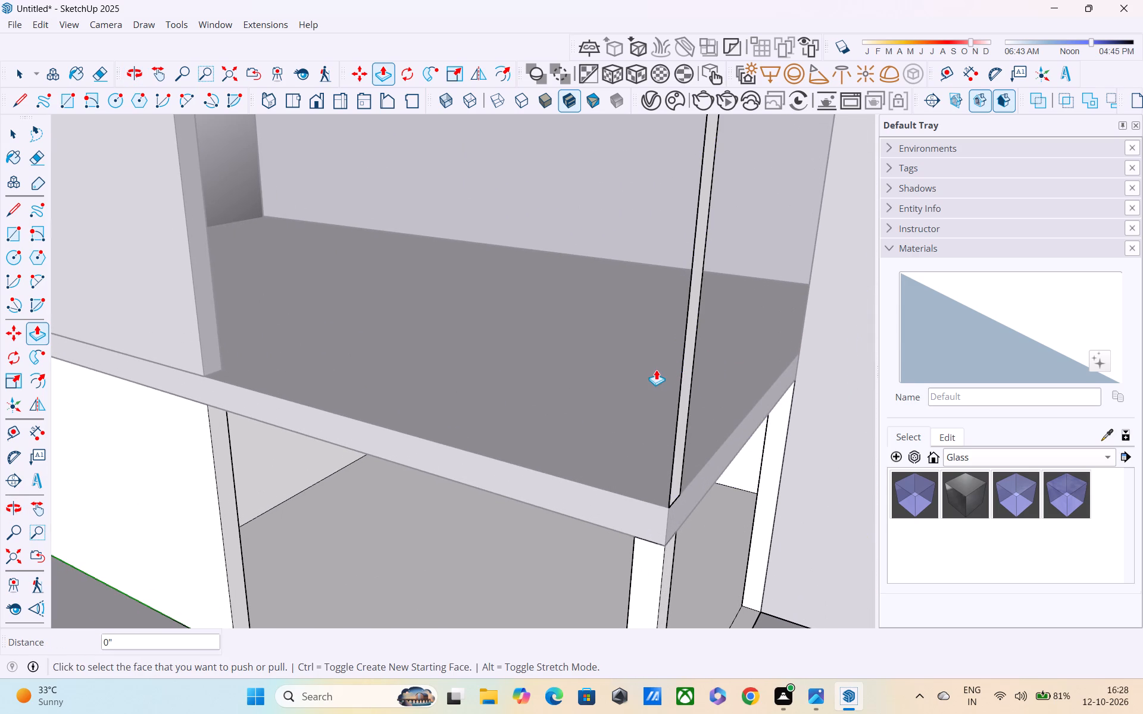
{"action": "key", "text": "space"}
{"action": "key", "text": "space"}
{"action": "scroll", "coordinate": [439, 554], "scroll_direction": "down", "scroll_amount": 4}
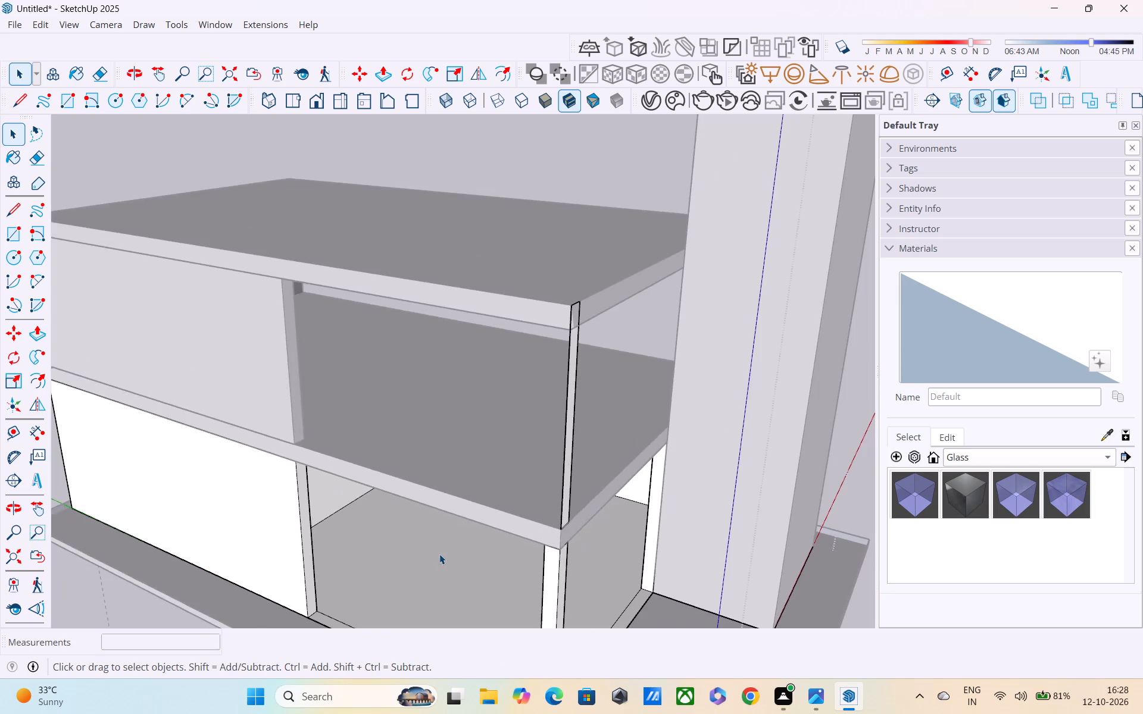
{"action": "middle_click_drag", "start_coordinate": [454, 568], "coordinate": [575, 497]}
{"action": "key", "text": "space"}
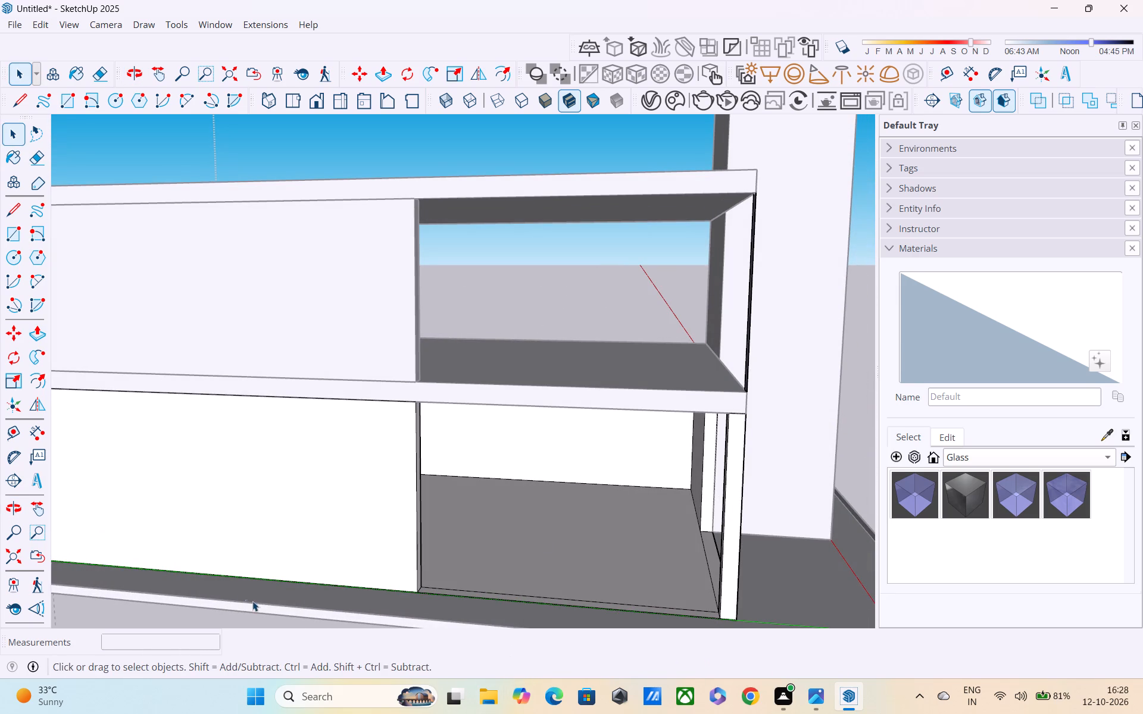
{"action": "left_click", "coordinate": [199, 618]}
{"action": "scroll", "coordinate": [246, 584], "scroll_direction": "down", "scroll_amount": 4}
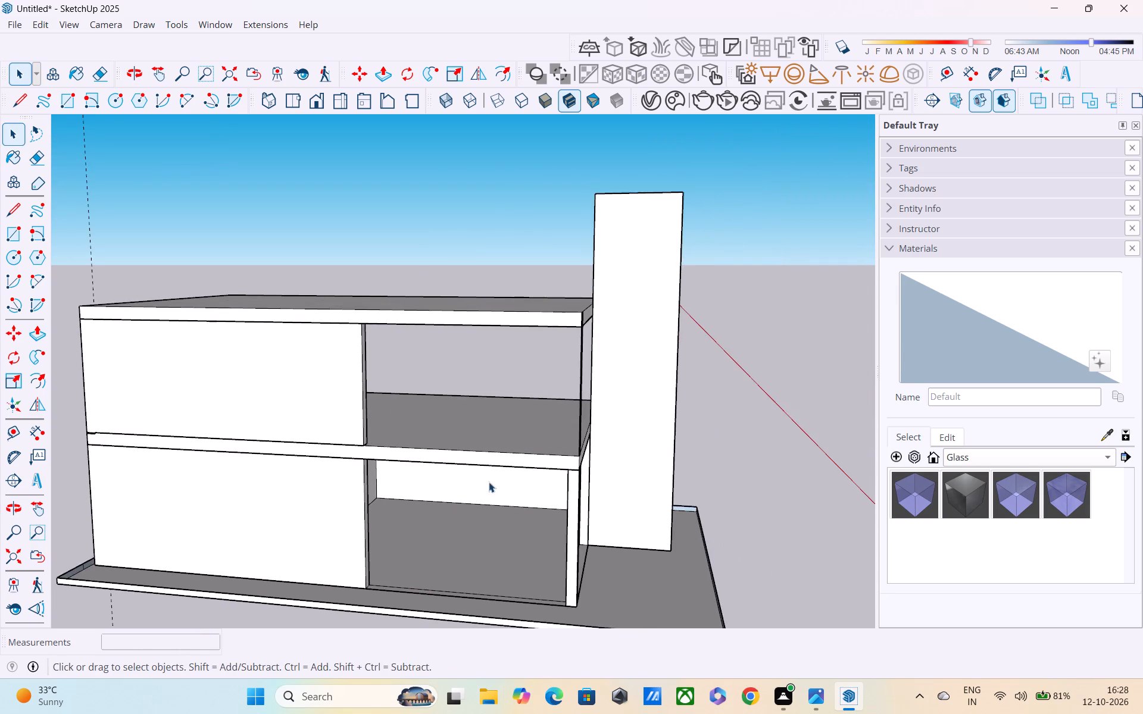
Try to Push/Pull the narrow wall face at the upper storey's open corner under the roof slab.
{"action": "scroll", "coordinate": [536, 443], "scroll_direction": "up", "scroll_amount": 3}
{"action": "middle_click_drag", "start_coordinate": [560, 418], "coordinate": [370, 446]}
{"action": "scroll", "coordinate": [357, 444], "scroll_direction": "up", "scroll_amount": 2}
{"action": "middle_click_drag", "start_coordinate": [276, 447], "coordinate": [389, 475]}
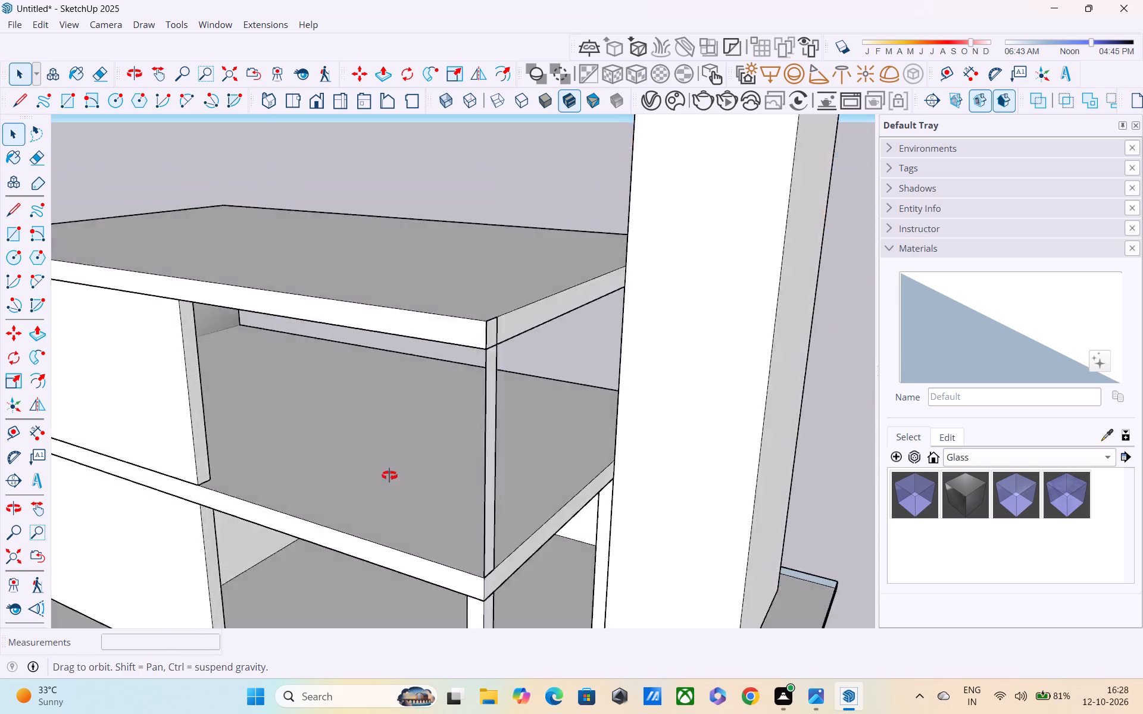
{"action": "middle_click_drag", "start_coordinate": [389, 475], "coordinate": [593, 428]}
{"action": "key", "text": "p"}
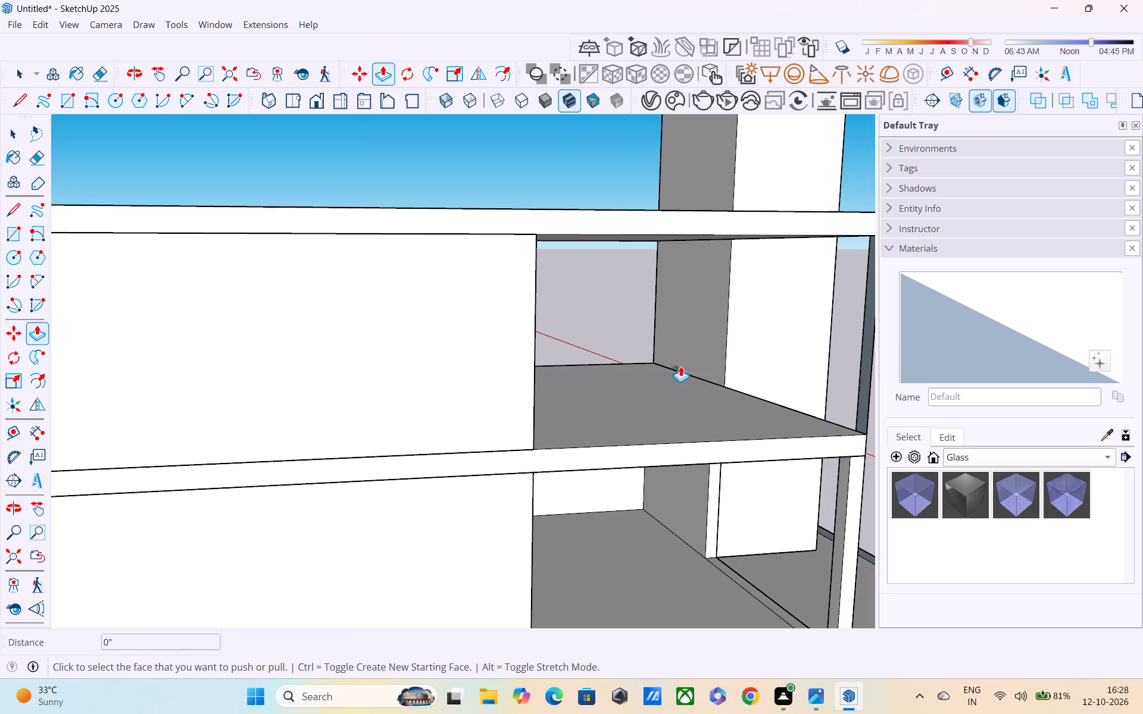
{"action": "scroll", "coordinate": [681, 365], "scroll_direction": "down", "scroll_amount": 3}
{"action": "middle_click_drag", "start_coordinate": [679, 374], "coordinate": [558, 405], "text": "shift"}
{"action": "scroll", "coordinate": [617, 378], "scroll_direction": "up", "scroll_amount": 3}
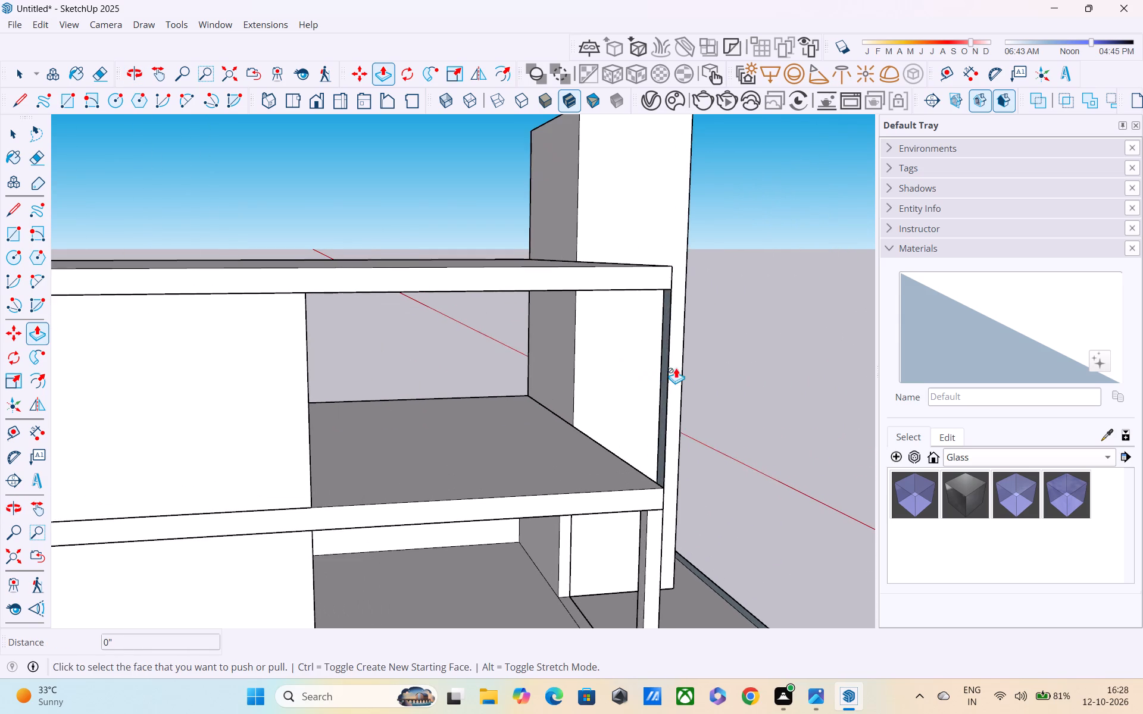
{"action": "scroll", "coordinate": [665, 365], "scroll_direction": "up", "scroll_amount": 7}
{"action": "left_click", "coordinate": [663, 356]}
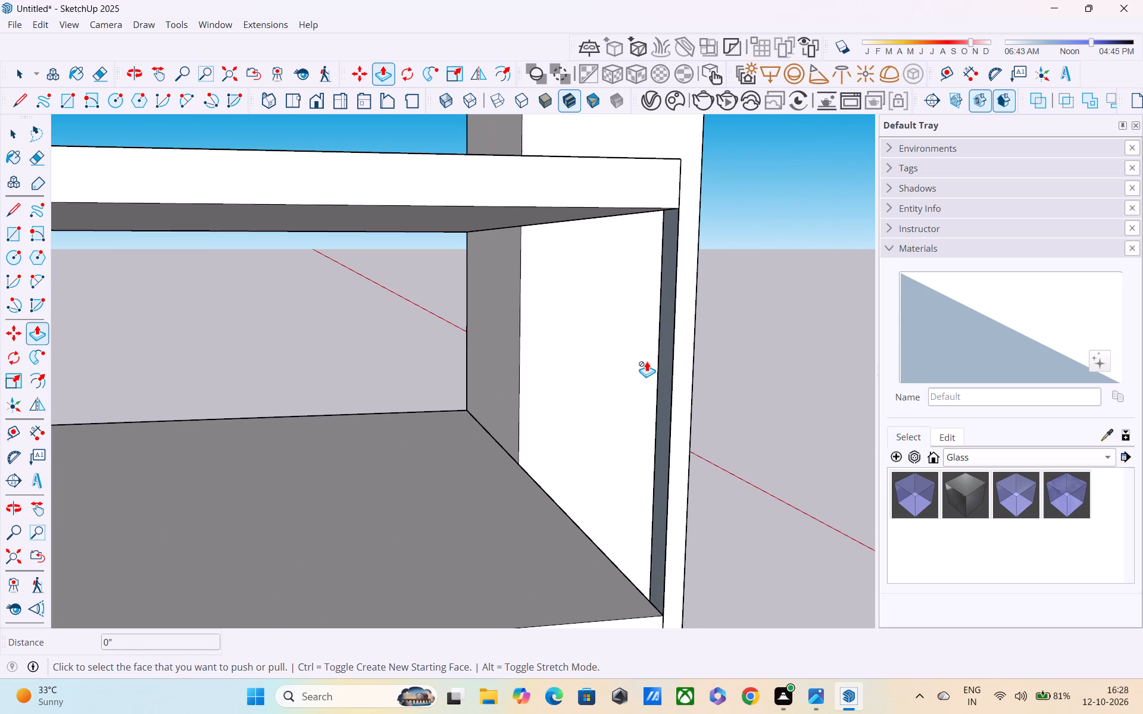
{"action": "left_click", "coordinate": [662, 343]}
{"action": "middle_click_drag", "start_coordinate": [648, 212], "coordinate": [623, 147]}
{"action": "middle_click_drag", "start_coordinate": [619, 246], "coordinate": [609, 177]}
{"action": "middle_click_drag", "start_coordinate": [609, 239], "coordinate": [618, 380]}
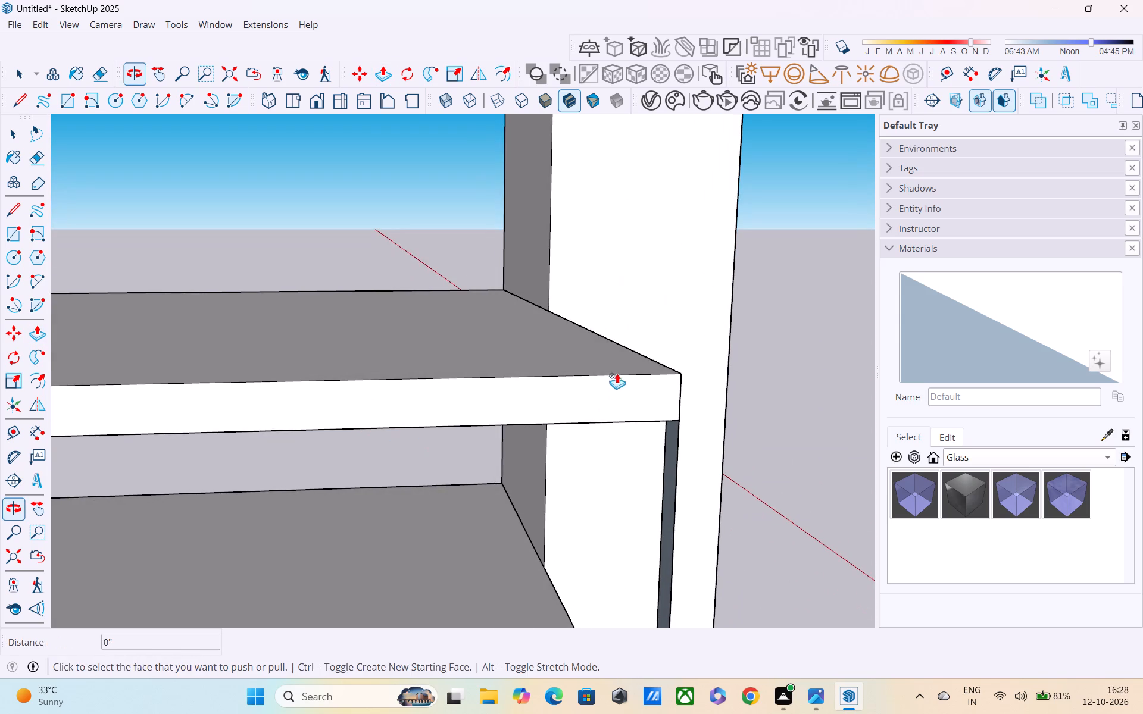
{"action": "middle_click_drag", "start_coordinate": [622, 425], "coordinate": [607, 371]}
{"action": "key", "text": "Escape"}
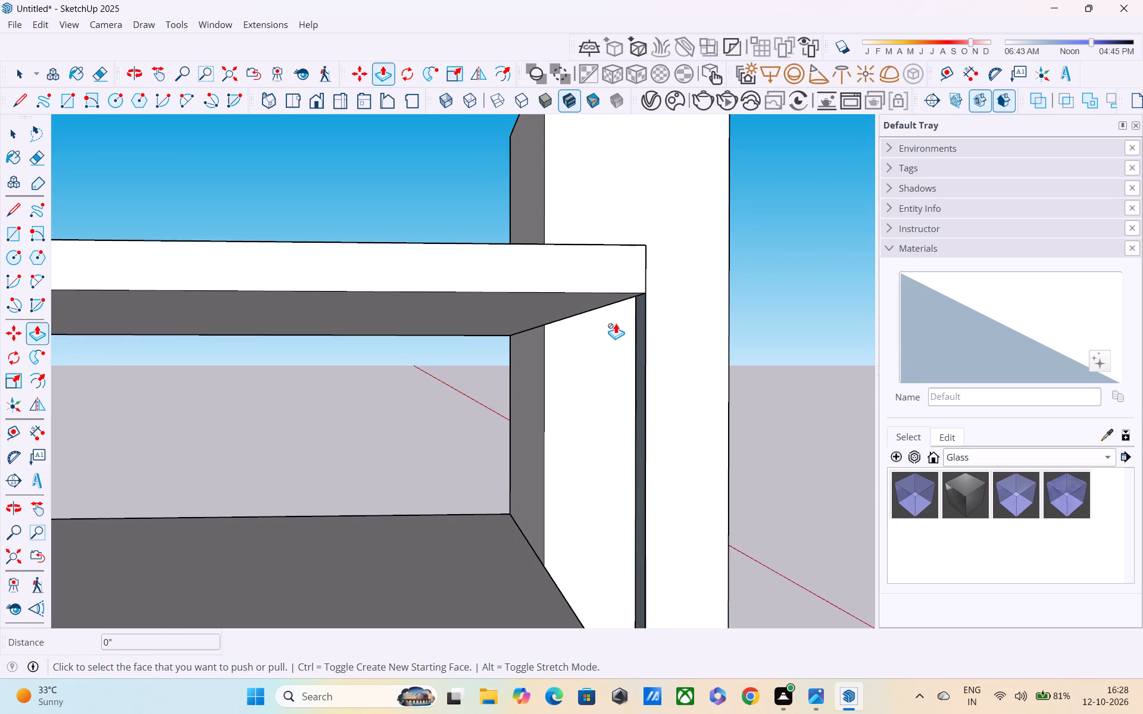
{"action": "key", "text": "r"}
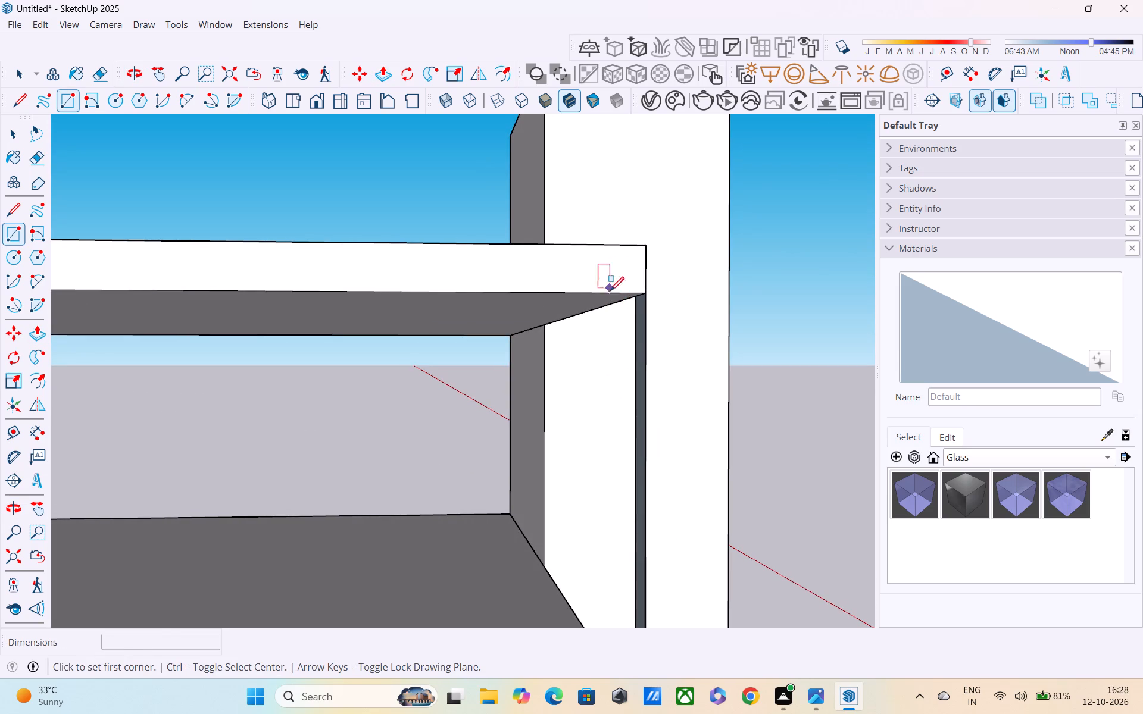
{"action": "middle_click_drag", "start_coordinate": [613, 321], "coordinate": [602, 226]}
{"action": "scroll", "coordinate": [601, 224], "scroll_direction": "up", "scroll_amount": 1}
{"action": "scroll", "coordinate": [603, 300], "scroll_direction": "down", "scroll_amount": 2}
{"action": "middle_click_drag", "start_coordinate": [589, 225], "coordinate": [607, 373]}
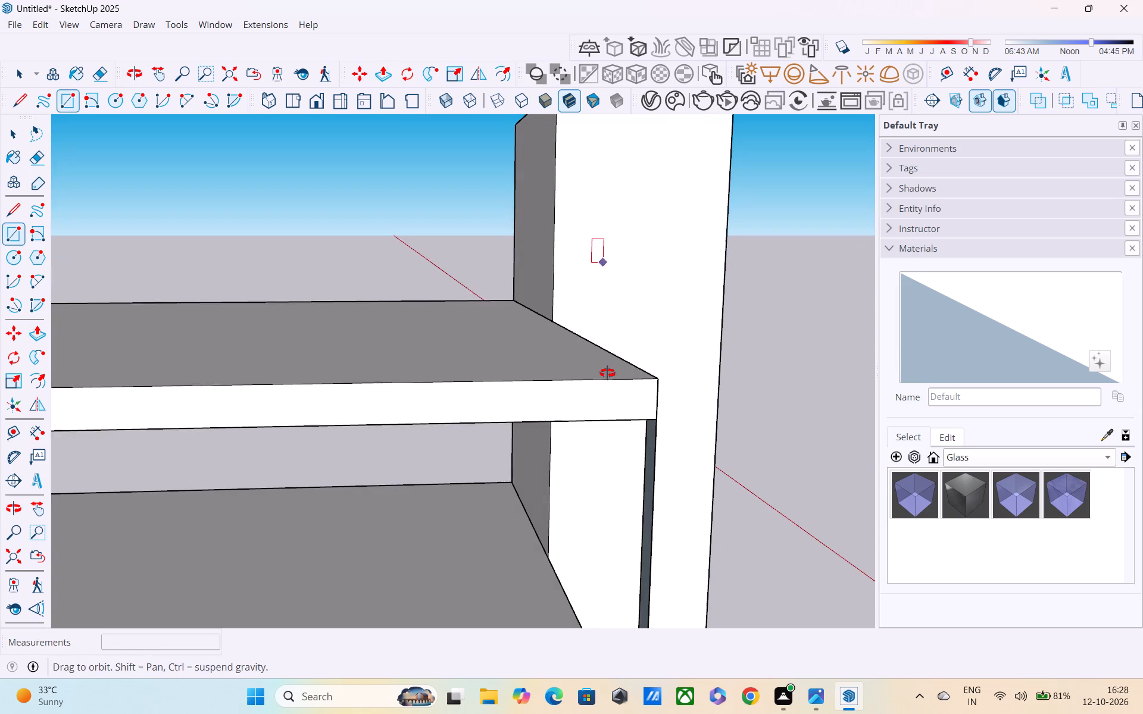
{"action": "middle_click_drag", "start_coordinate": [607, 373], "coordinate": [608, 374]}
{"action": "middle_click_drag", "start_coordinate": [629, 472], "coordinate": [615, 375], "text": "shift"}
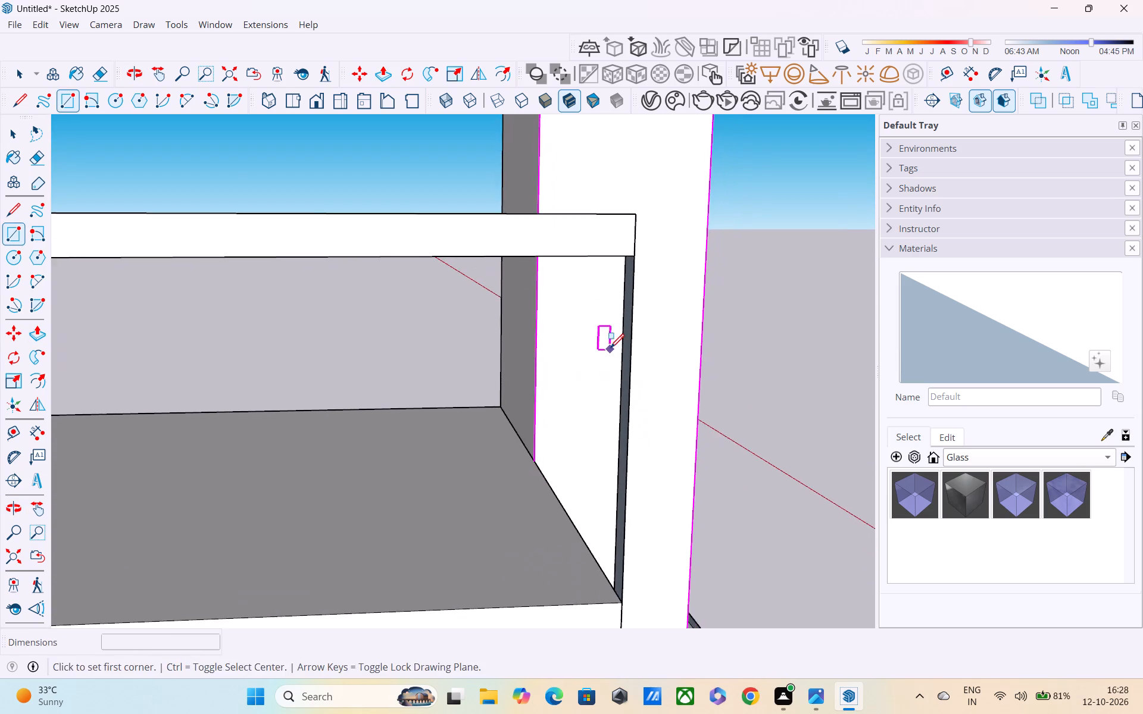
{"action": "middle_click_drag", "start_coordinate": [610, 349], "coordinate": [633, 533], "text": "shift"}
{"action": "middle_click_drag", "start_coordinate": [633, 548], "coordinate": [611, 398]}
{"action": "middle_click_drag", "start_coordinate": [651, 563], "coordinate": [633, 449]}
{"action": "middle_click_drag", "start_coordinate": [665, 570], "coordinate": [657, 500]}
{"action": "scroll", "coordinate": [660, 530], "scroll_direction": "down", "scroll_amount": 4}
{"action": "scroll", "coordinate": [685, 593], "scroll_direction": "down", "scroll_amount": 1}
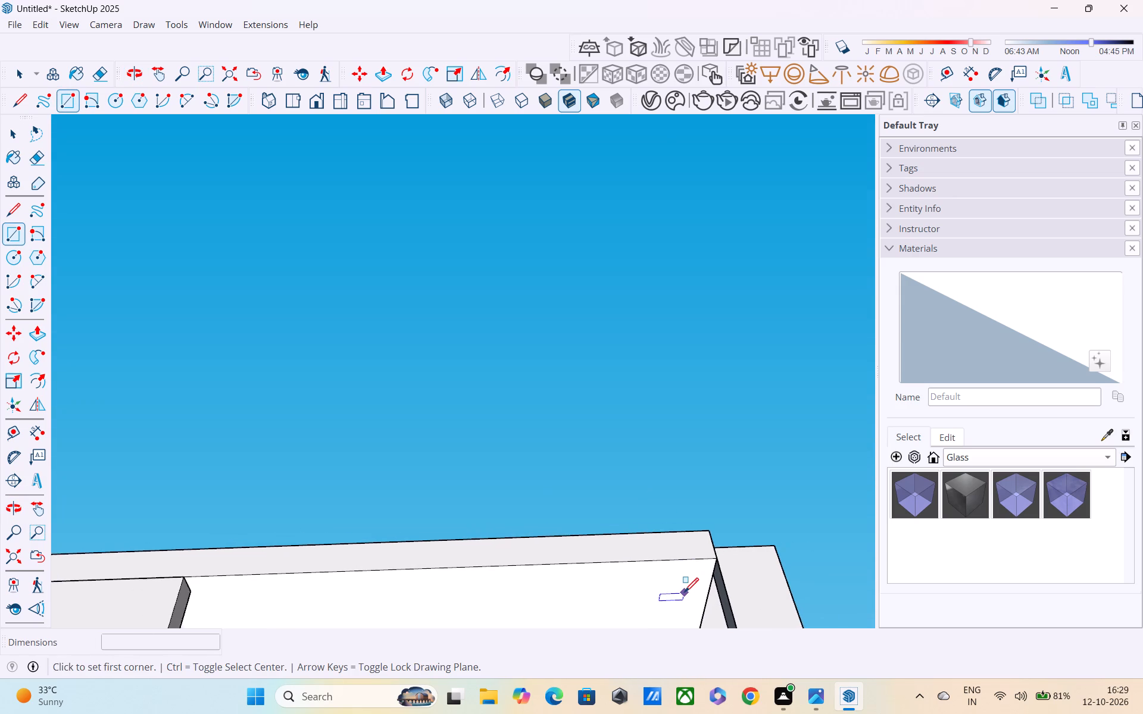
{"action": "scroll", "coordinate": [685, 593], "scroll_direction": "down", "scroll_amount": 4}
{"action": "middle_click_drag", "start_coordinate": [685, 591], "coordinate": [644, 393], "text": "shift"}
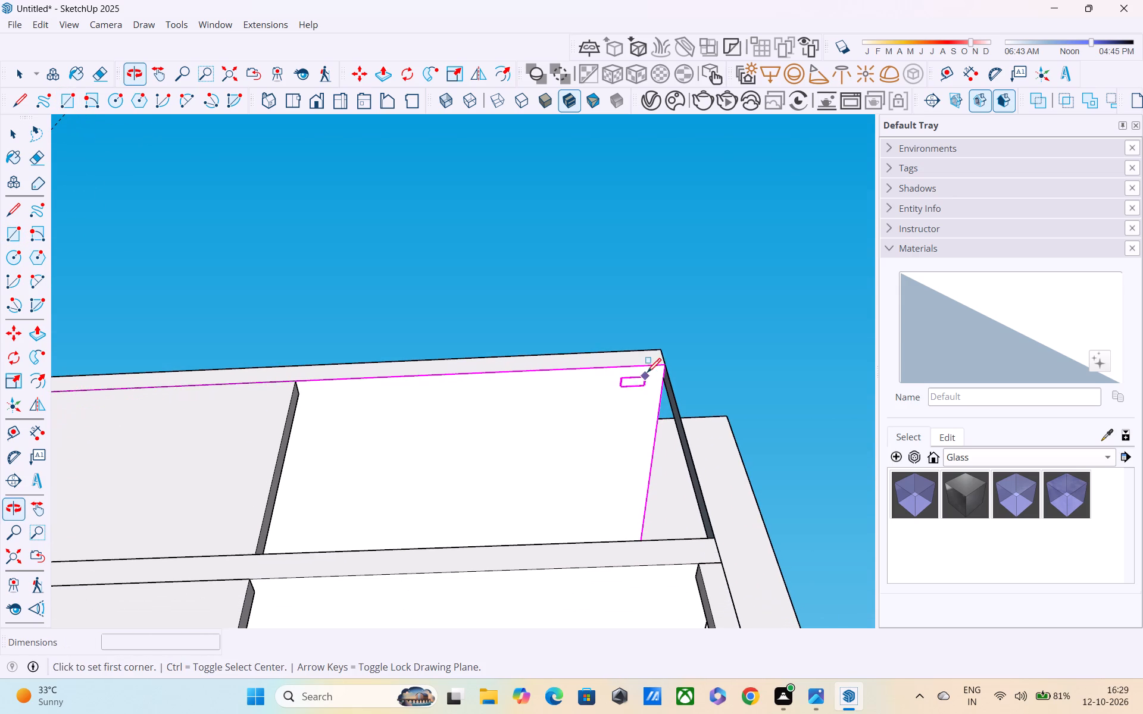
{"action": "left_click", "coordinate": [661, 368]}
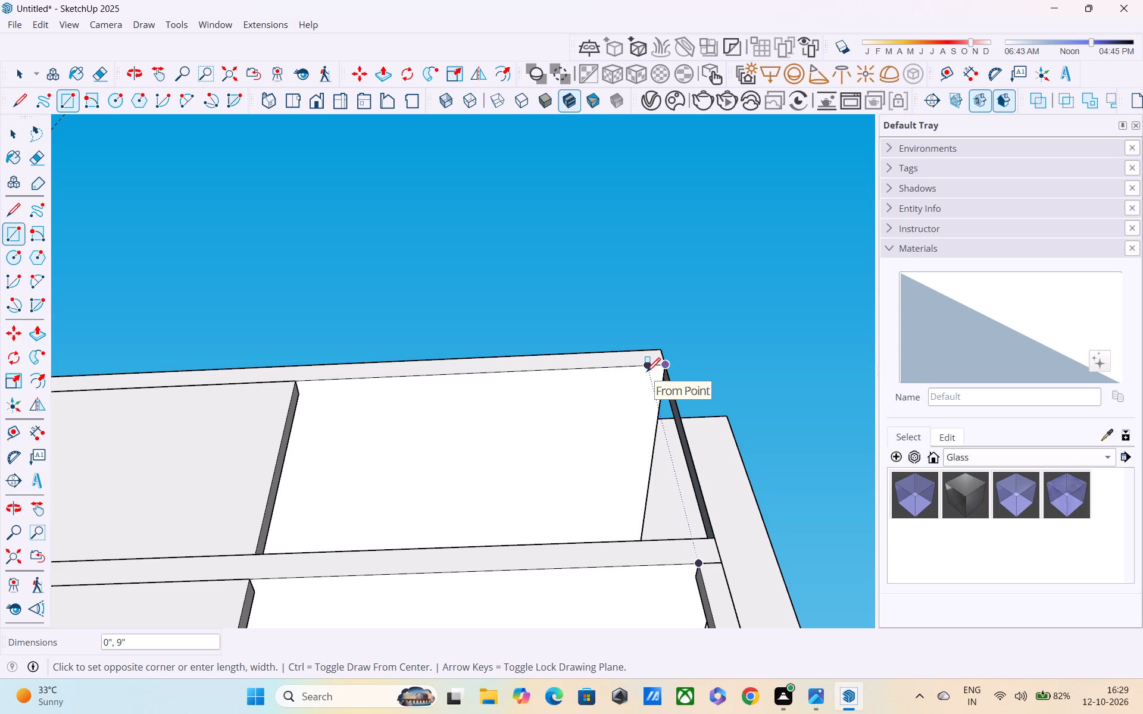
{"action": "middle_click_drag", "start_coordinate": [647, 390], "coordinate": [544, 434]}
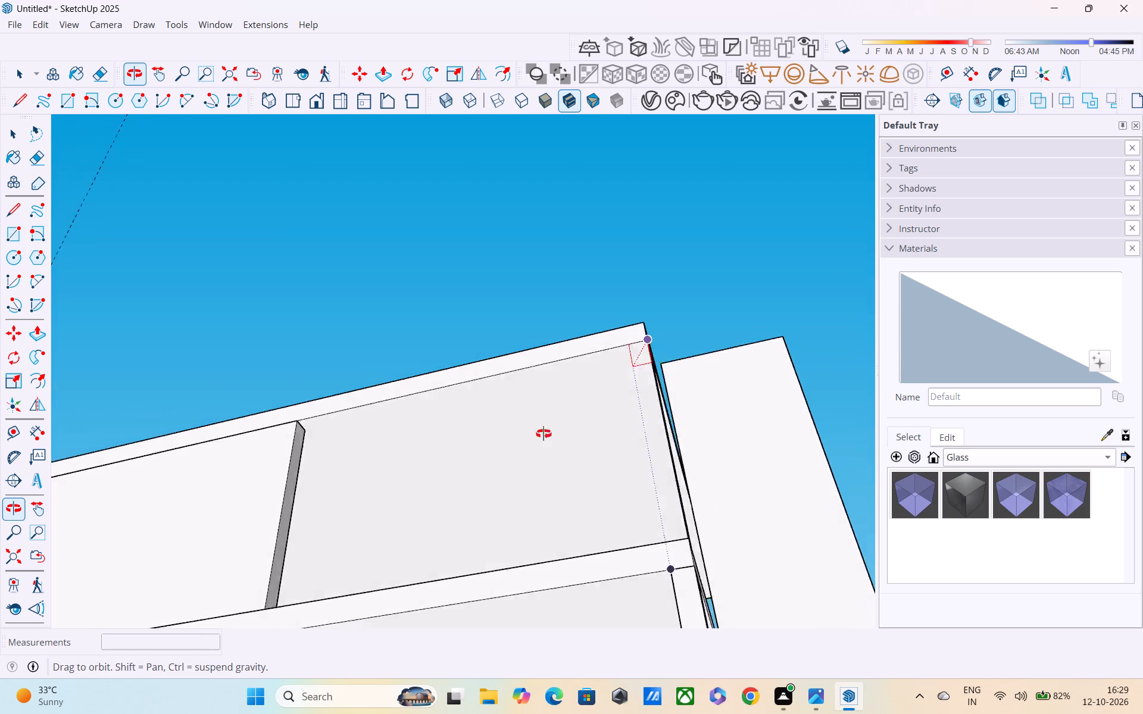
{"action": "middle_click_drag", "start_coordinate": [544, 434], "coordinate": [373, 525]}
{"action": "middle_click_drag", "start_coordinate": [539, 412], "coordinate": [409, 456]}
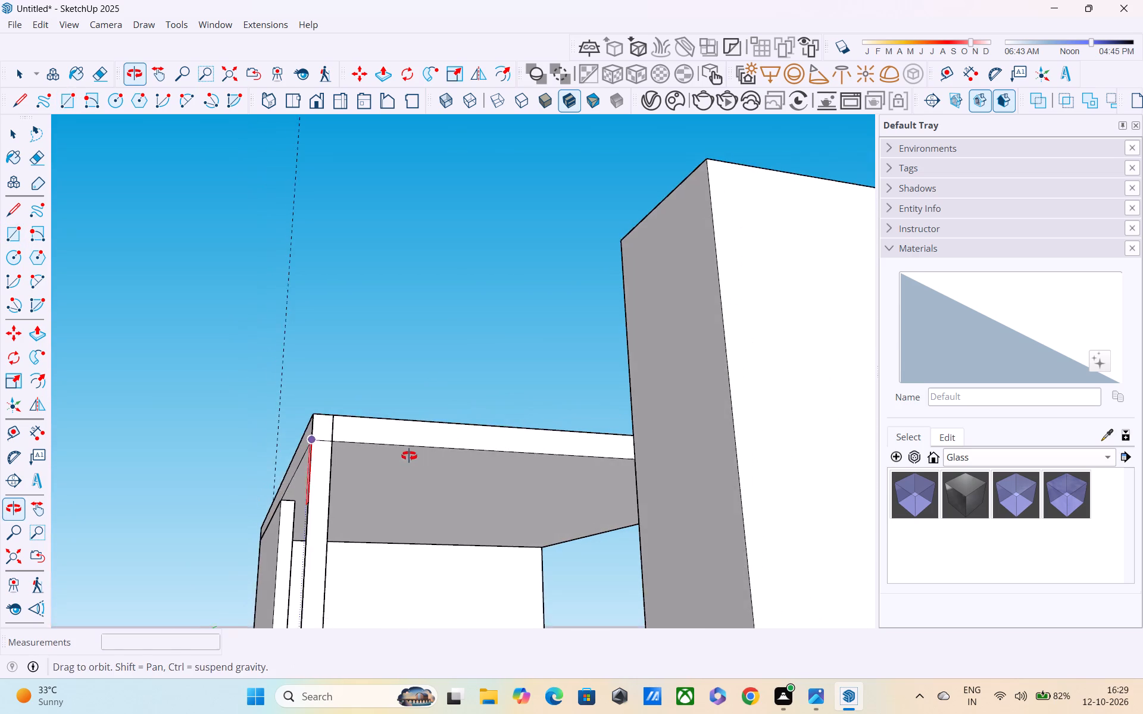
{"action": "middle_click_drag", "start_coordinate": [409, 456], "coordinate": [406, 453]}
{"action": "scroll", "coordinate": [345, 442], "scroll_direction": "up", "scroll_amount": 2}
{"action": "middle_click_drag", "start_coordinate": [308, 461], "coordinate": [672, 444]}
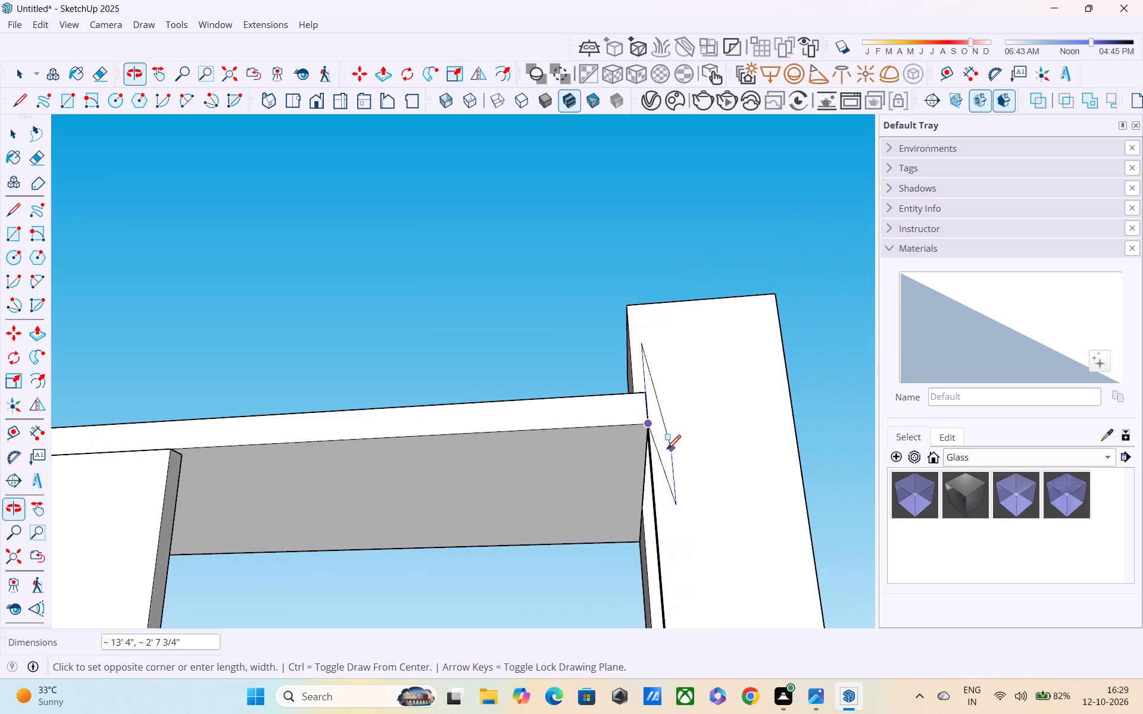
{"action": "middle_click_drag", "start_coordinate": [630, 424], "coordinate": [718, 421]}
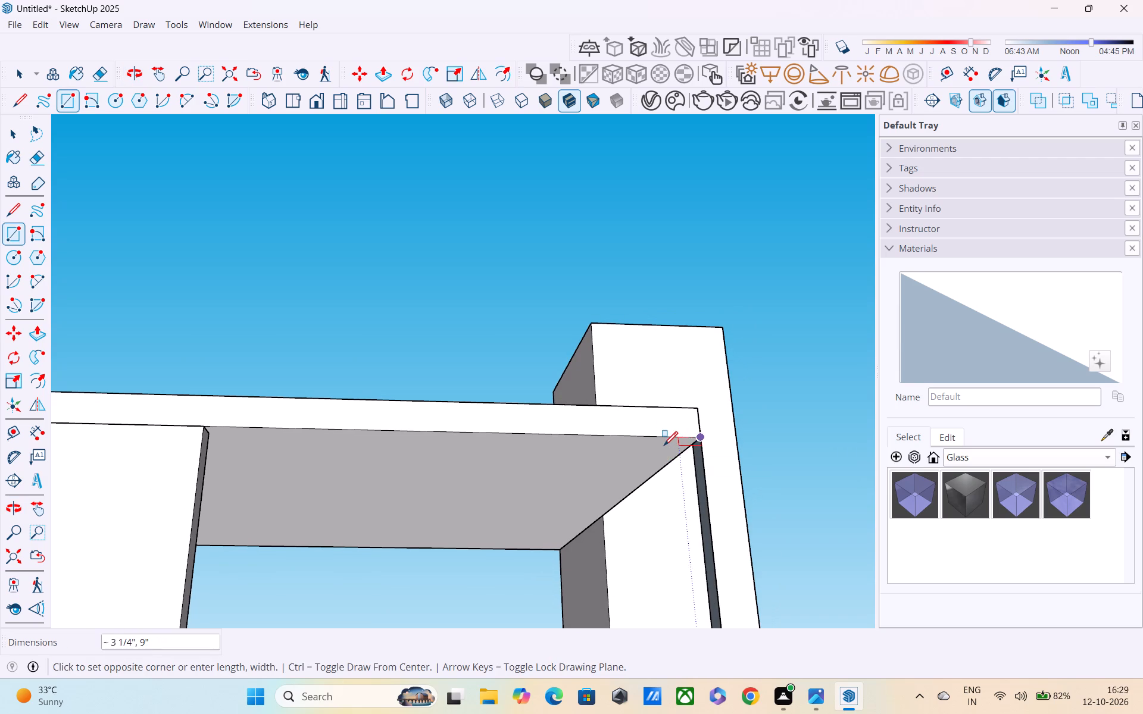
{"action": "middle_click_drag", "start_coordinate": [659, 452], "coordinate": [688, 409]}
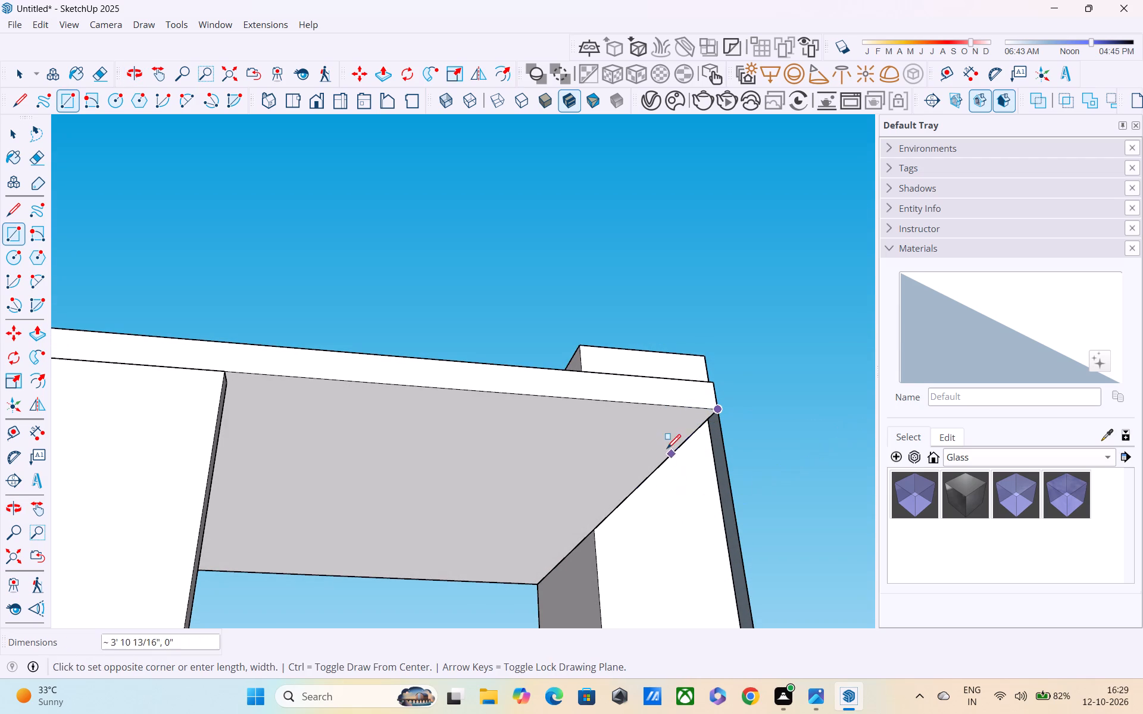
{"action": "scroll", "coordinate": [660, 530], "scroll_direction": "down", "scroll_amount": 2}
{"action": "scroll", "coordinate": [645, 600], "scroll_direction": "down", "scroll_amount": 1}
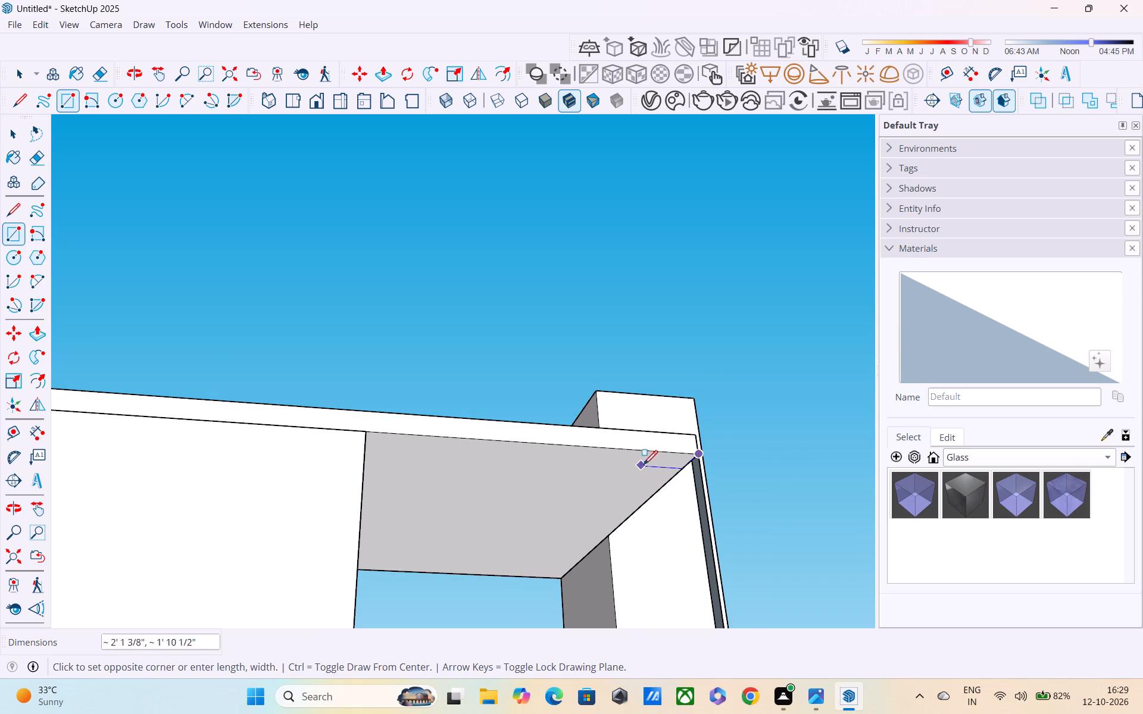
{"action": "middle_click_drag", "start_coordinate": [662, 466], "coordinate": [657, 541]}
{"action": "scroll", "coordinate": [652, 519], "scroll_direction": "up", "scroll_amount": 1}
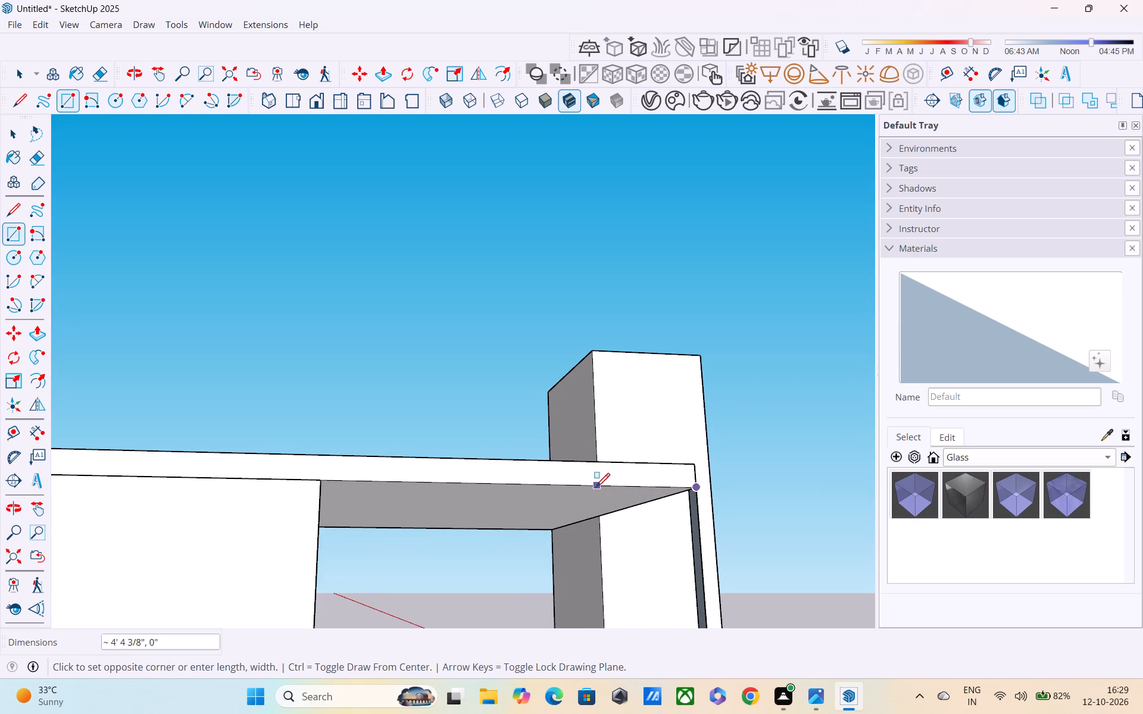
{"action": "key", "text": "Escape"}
Draw 9" lines on the roof slab's underside at its open corner to outline a 9" by 9" square.
{"action": "middle_click_drag", "start_coordinate": [606, 527], "coordinate": [457, 427]}
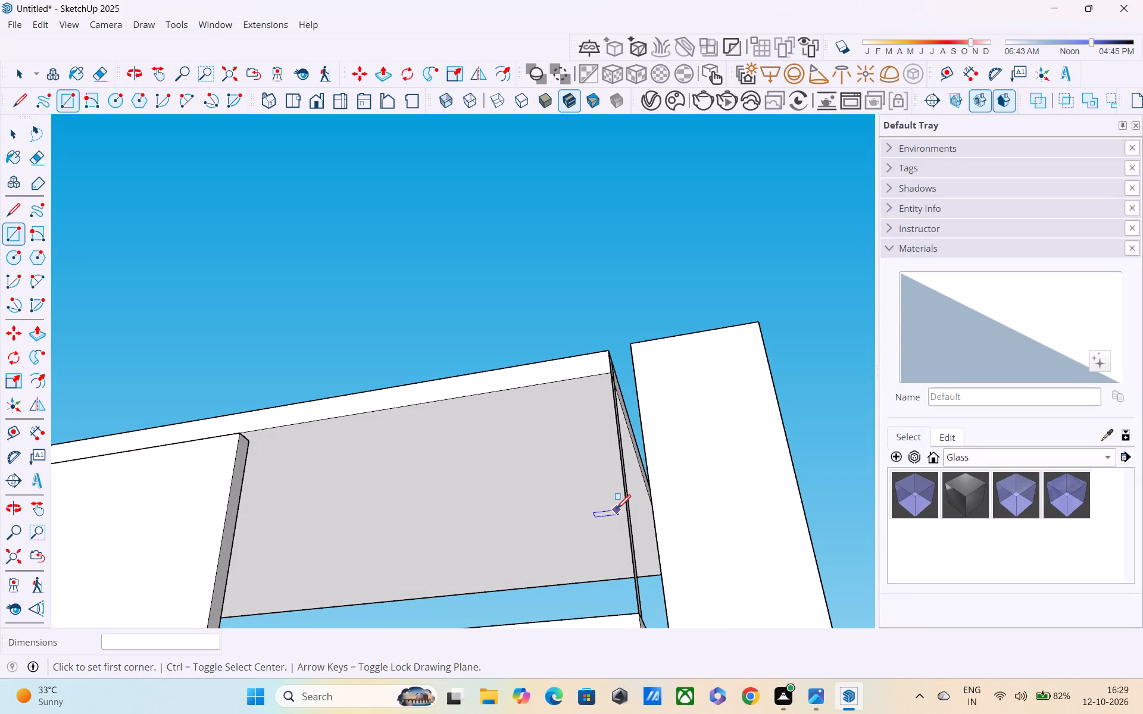
{"action": "key", "text": "l"}
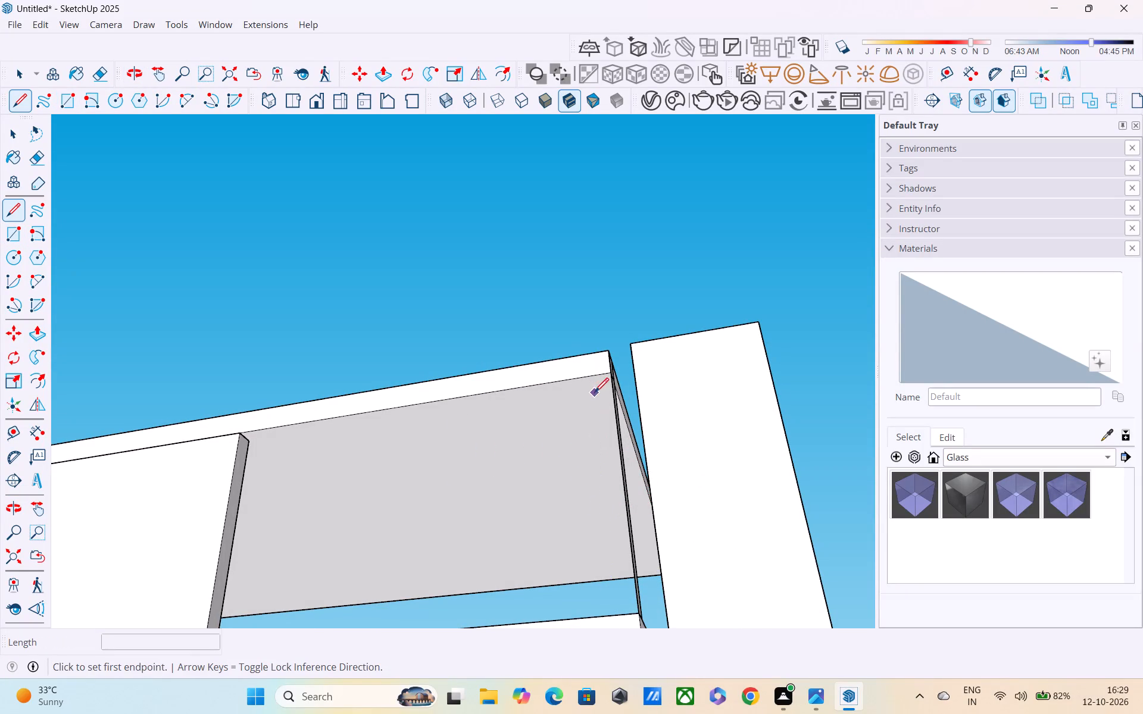
{"action": "left_click", "coordinate": [609, 377]}
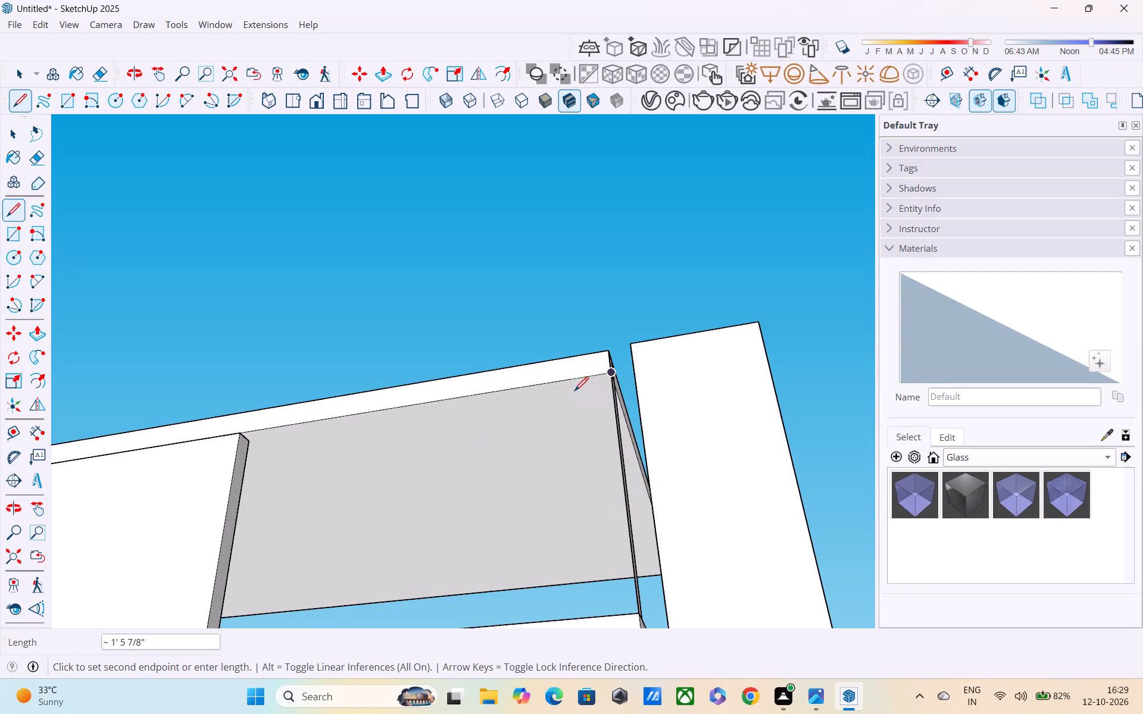
{"action": "type", "text": "9\""}
{"action": "key", "text": "Return"}
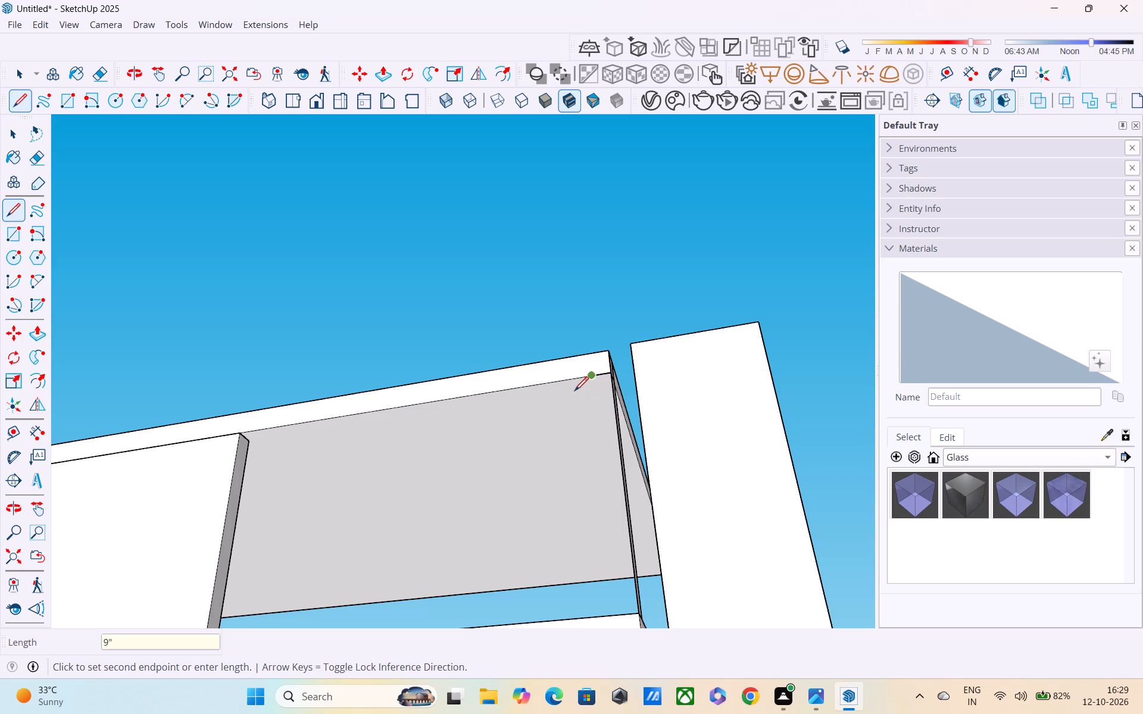
{"action": "middle_click_drag", "start_coordinate": [590, 405], "coordinate": [386, 430]}
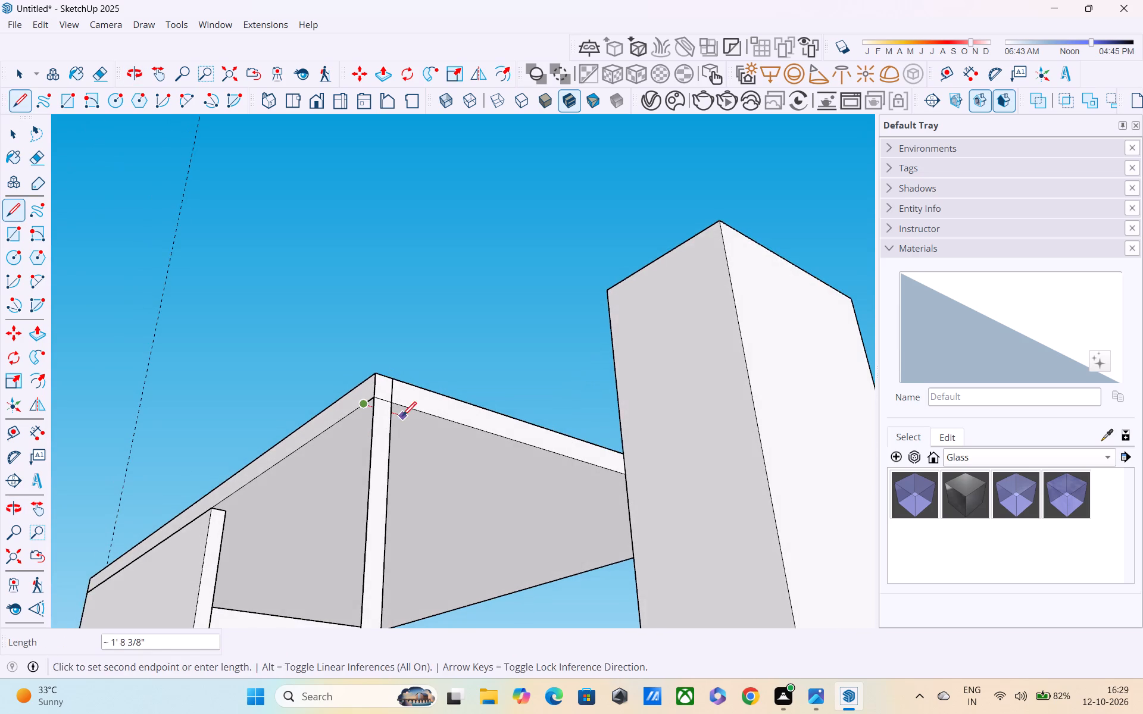
{"action": "middle_click_drag", "start_coordinate": [403, 416], "coordinate": [336, 363]}
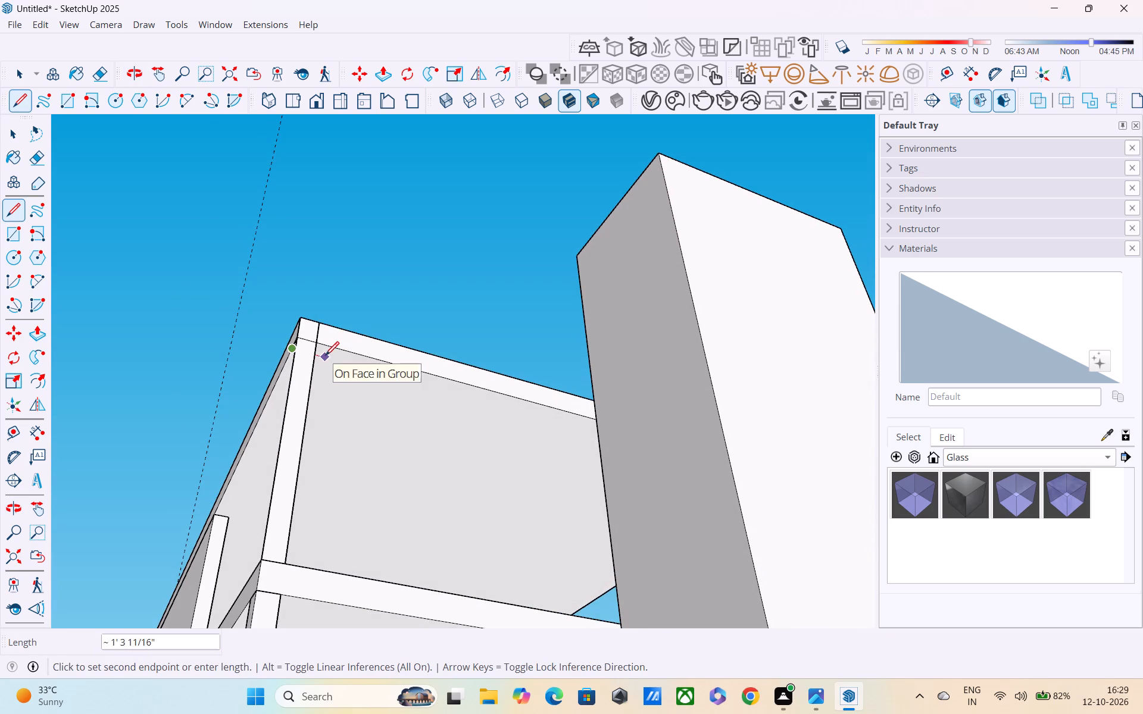
{"action": "type", "text": "9\""}
{"action": "key", "text": "Return"}
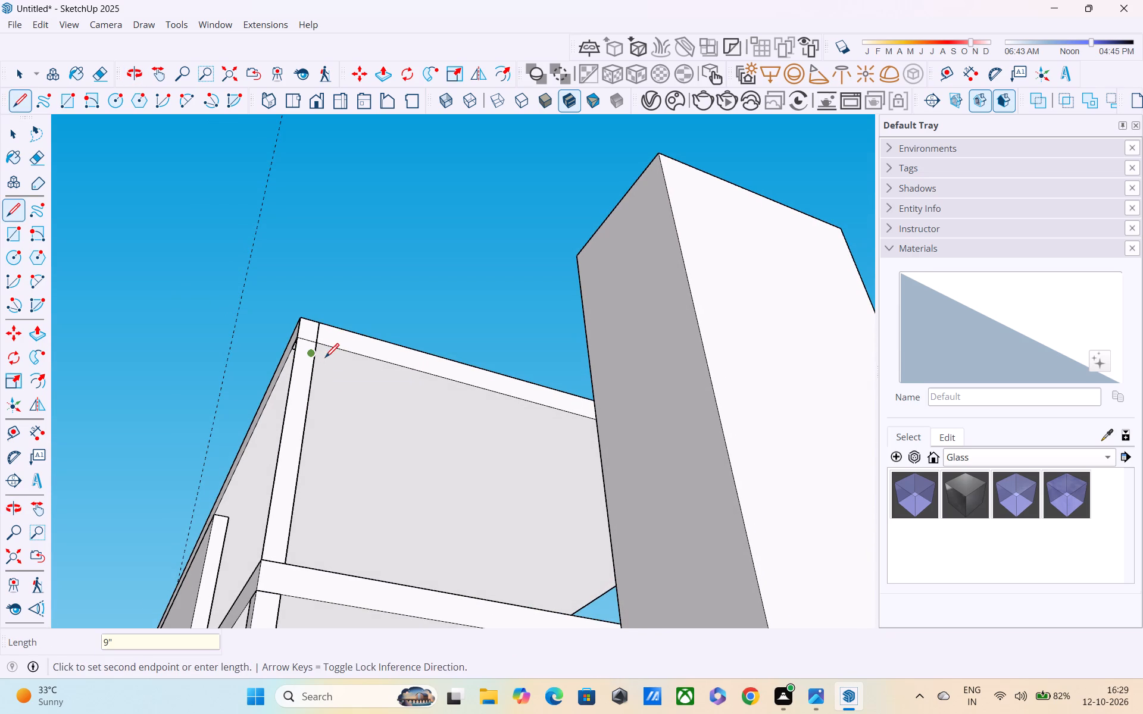
{"action": "middle_click_drag", "start_coordinate": [292, 365], "coordinate": [0, 459]}
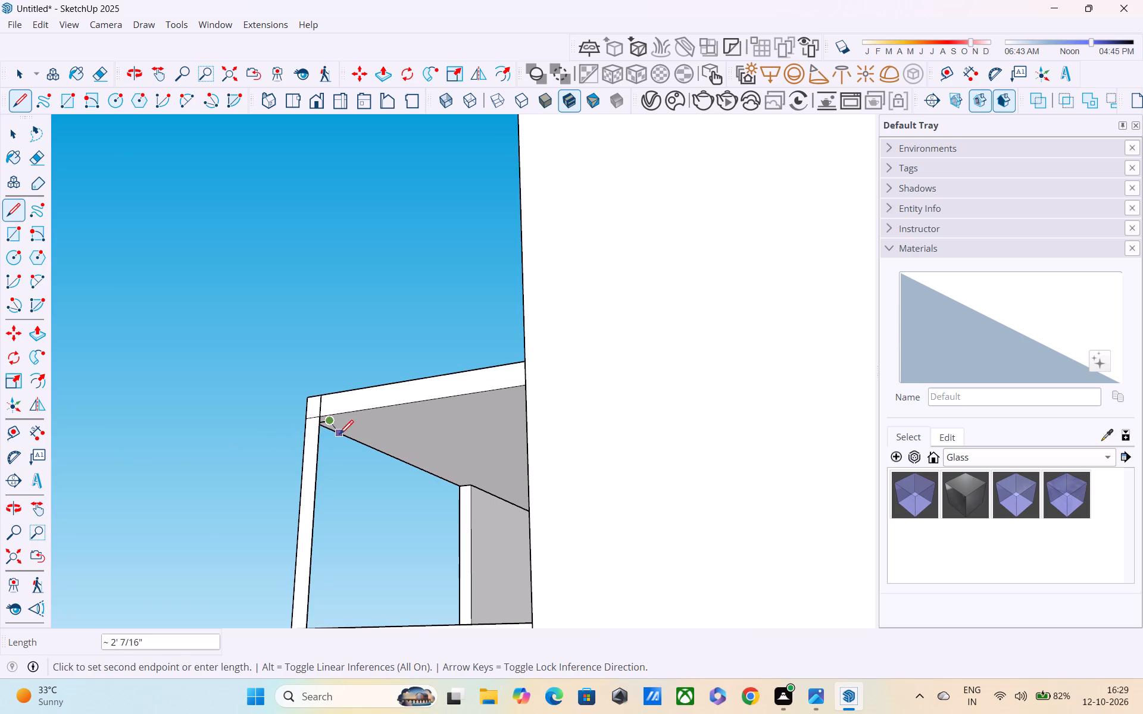
{"action": "middle_click", "coordinate": [327, 424]}
{"action": "scroll", "coordinate": [321, 424], "scroll_direction": "up", "scroll_amount": 7}
{"action": "left_click", "coordinate": [318, 411]}
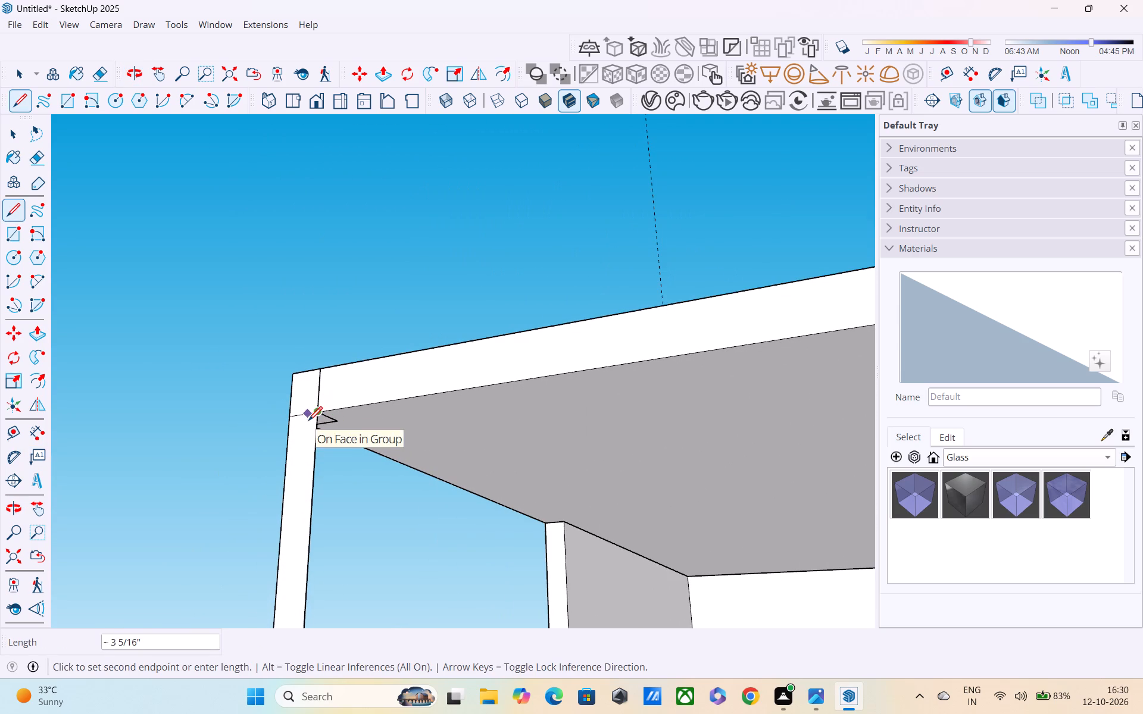
{"action": "key", "text": "grave"}
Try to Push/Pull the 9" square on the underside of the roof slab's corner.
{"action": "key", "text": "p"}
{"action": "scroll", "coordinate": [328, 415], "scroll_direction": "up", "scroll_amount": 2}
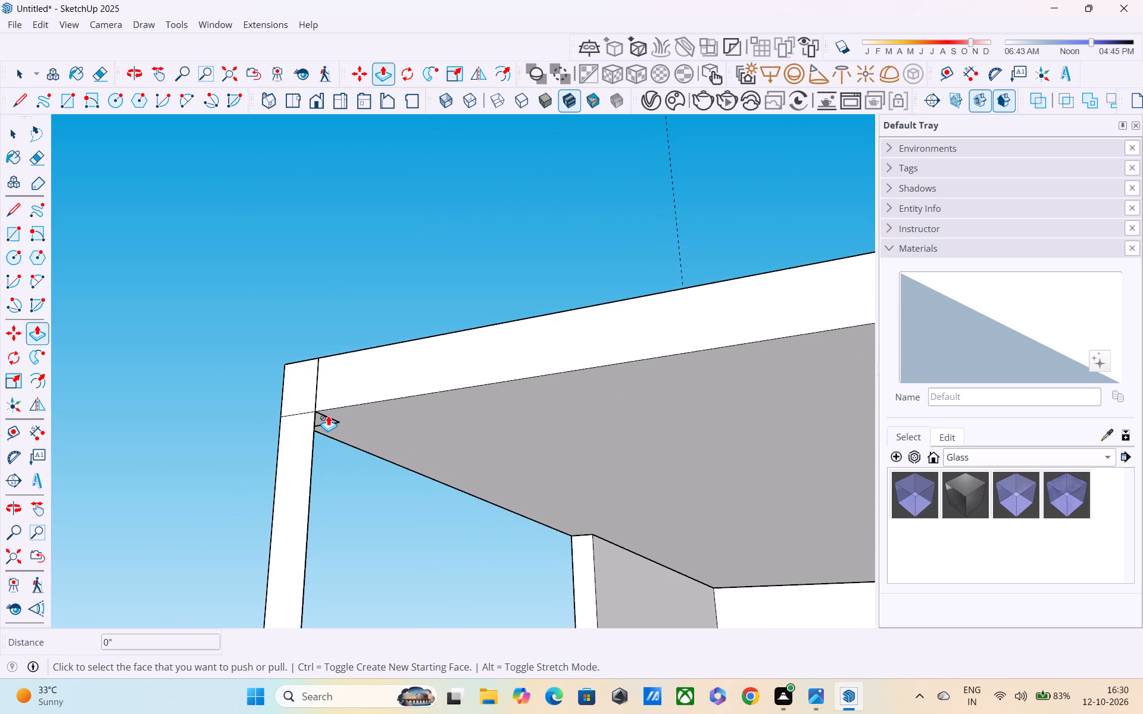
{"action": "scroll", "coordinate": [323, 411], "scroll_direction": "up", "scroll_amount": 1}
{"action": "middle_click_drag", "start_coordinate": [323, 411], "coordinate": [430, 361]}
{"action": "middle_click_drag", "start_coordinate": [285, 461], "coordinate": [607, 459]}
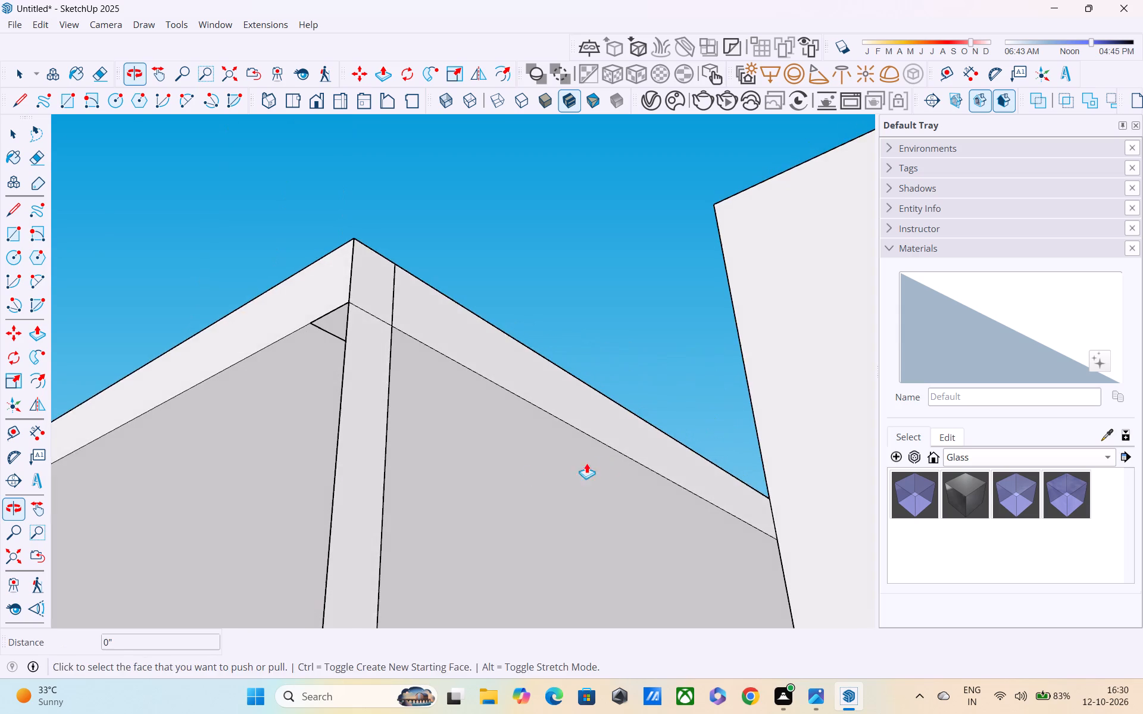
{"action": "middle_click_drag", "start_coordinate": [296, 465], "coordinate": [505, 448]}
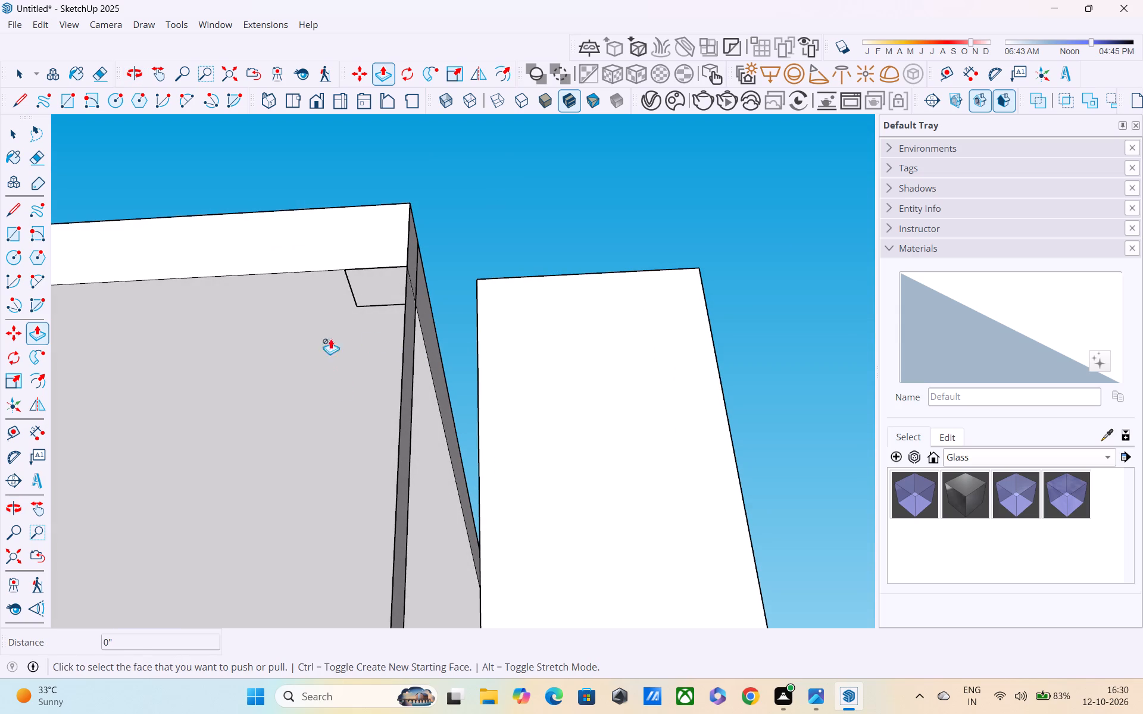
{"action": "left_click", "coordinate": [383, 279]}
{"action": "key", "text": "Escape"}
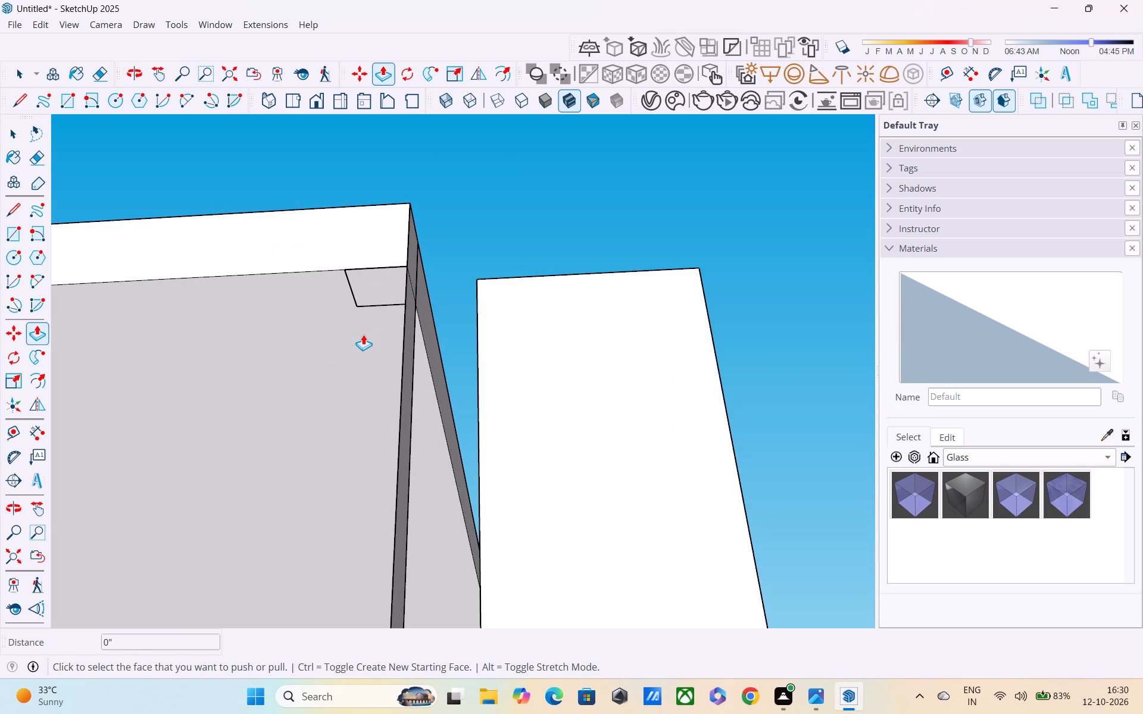
Open the roof slab group and trace a 9" by 9" square on its underside at the open corner.
{"action": "key", "text": "space"}
{"action": "double_click", "coordinate": [363, 334]}
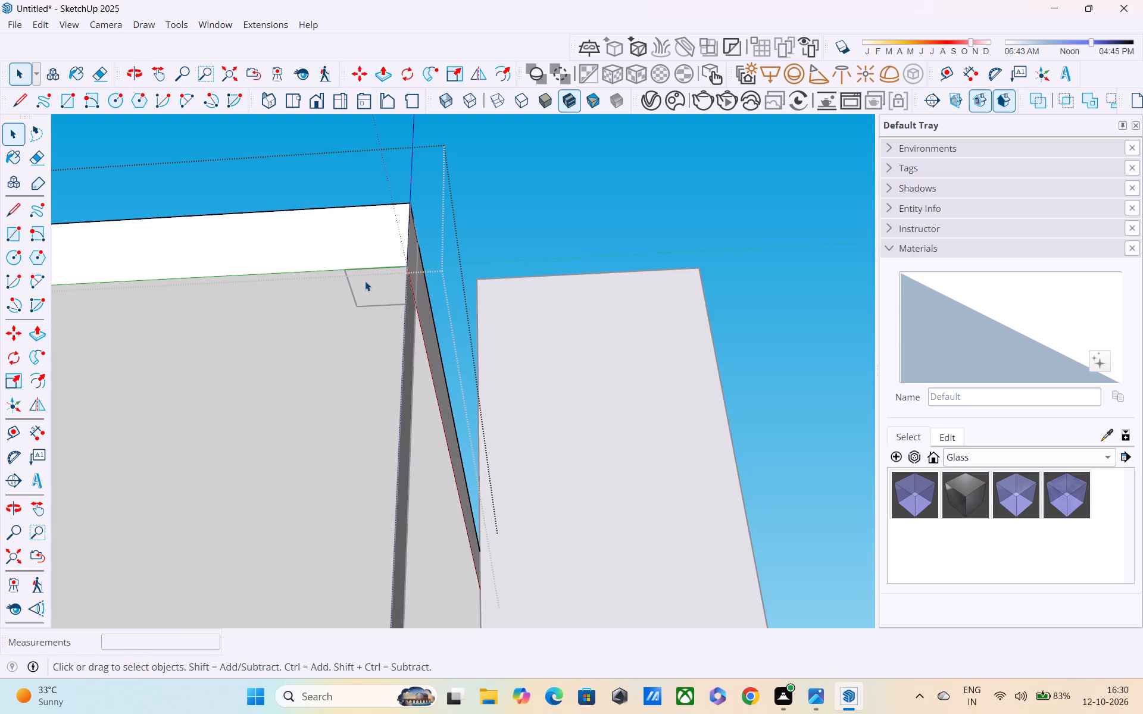
{"action": "key", "text": "p"}
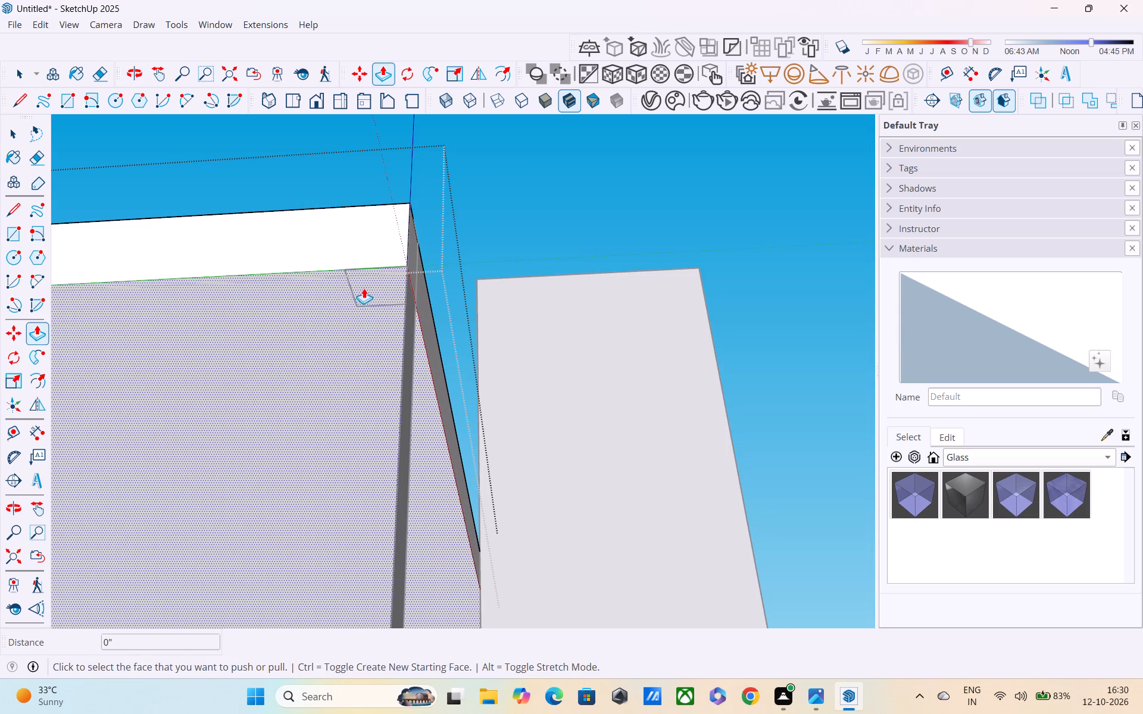
{"action": "key", "text": "grave"}
{"action": "key", "text": "l"}
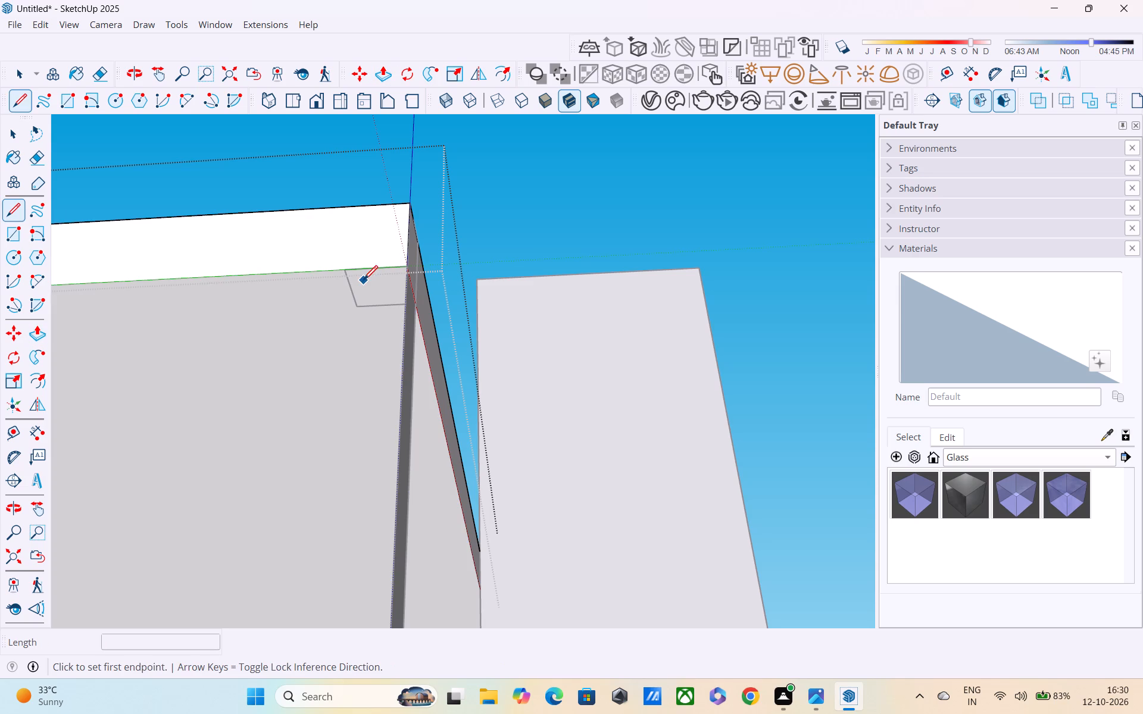
{"action": "left_click", "coordinate": [348, 274]}
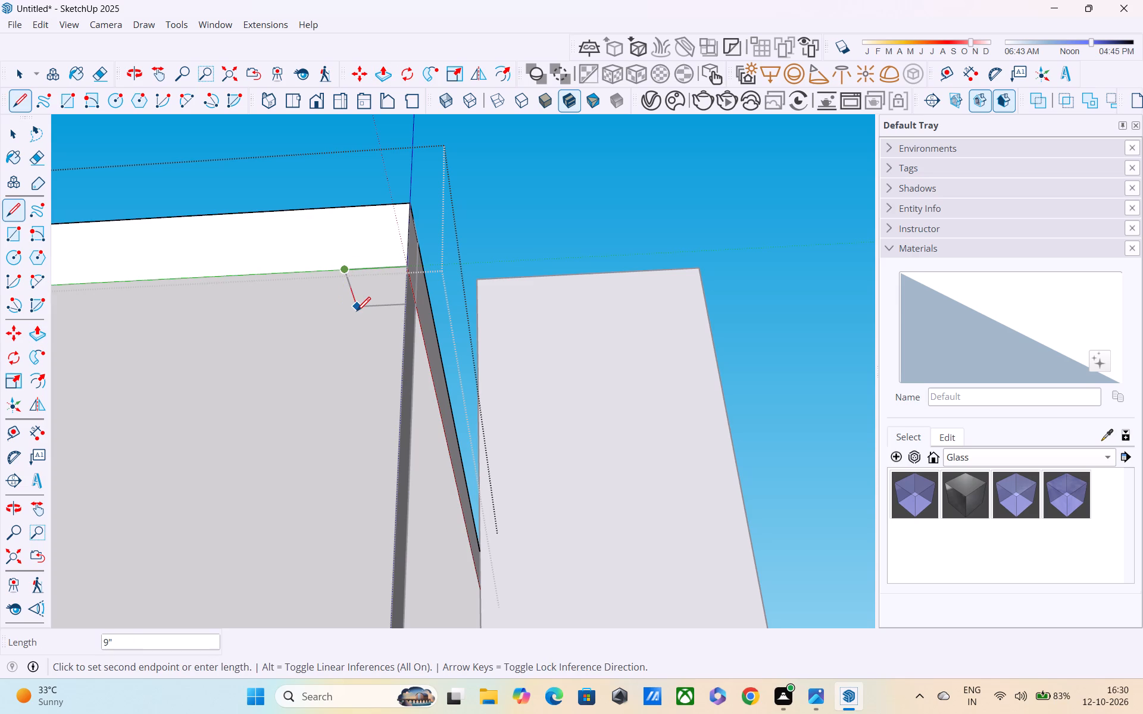
{"action": "scroll", "coordinate": [357, 312], "scroll_direction": "up", "scroll_amount": 4}
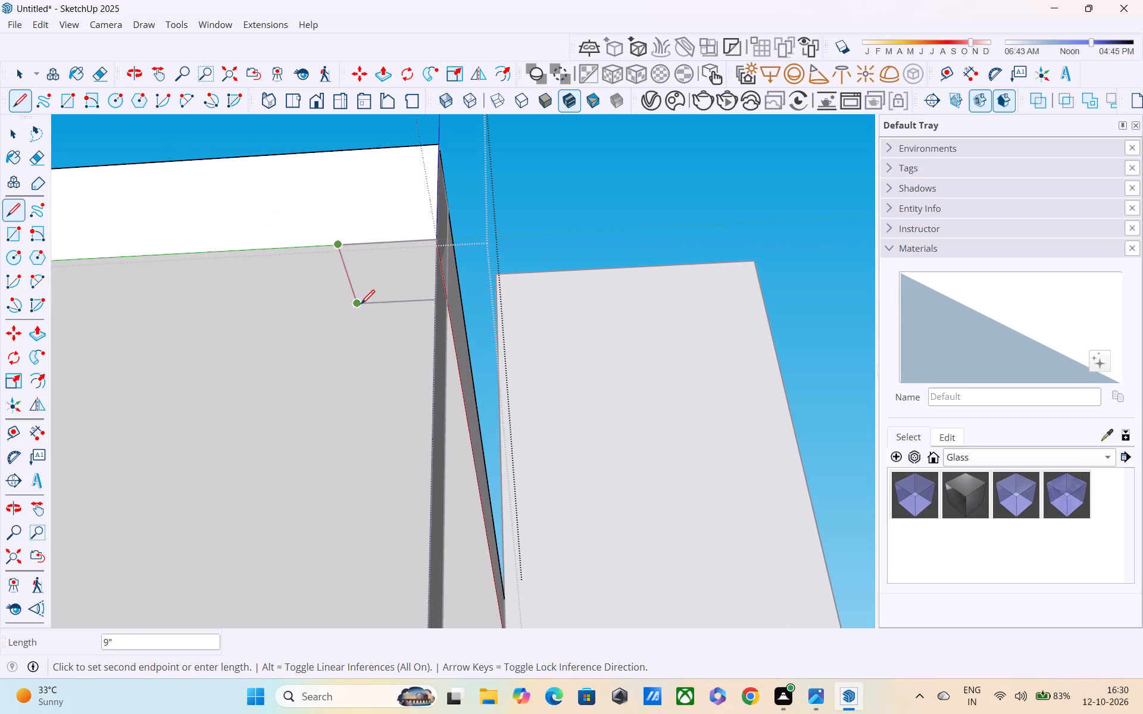
{"action": "left_click", "coordinate": [361, 305]}
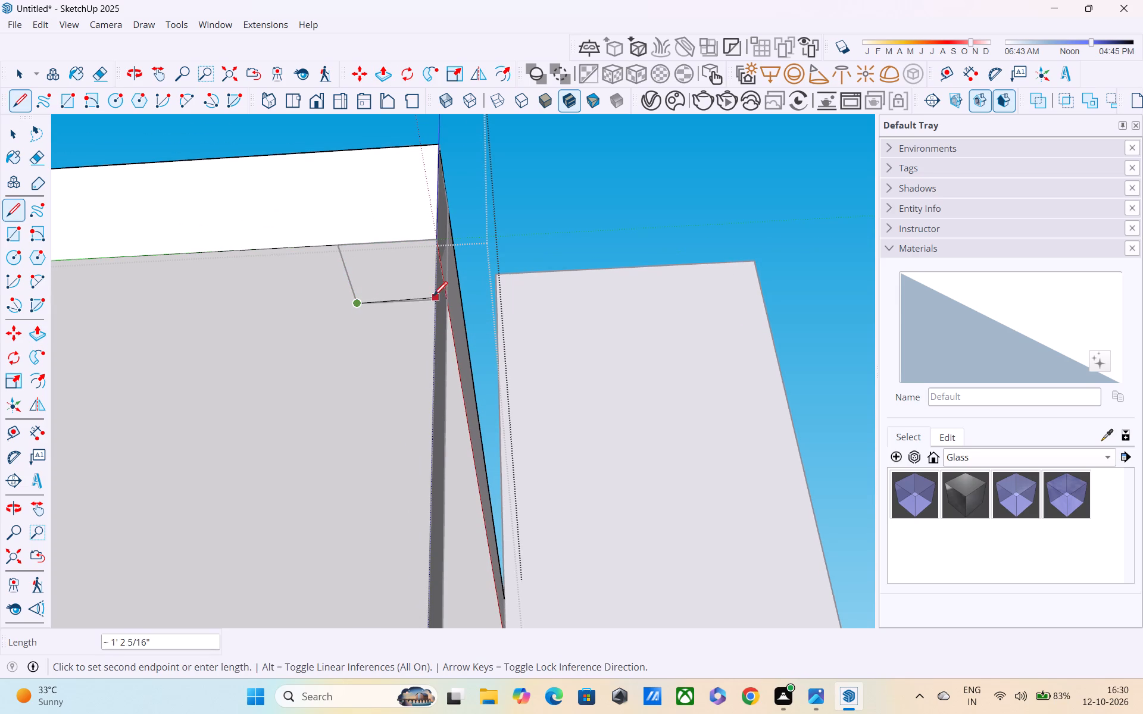
{"action": "middle_click_drag", "start_coordinate": [433, 299], "coordinate": [510, 320]}
{"action": "left_click", "coordinate": [444, 296]}
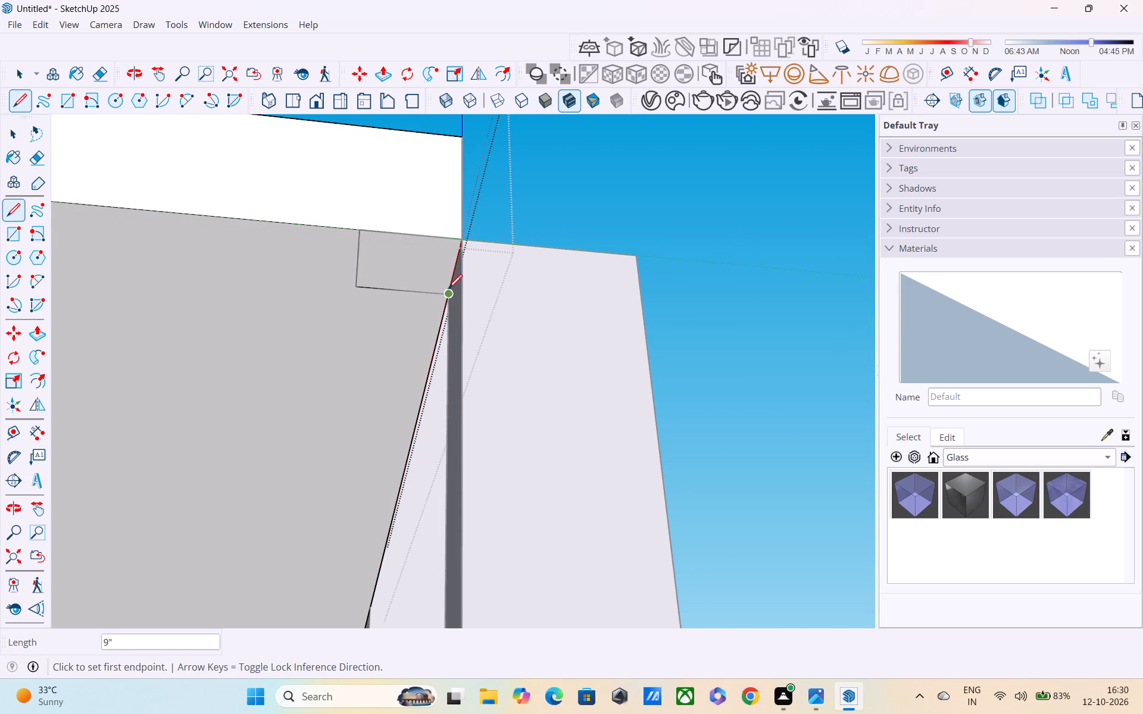
{"action": "left_click", "coordinate": [457, 244]}
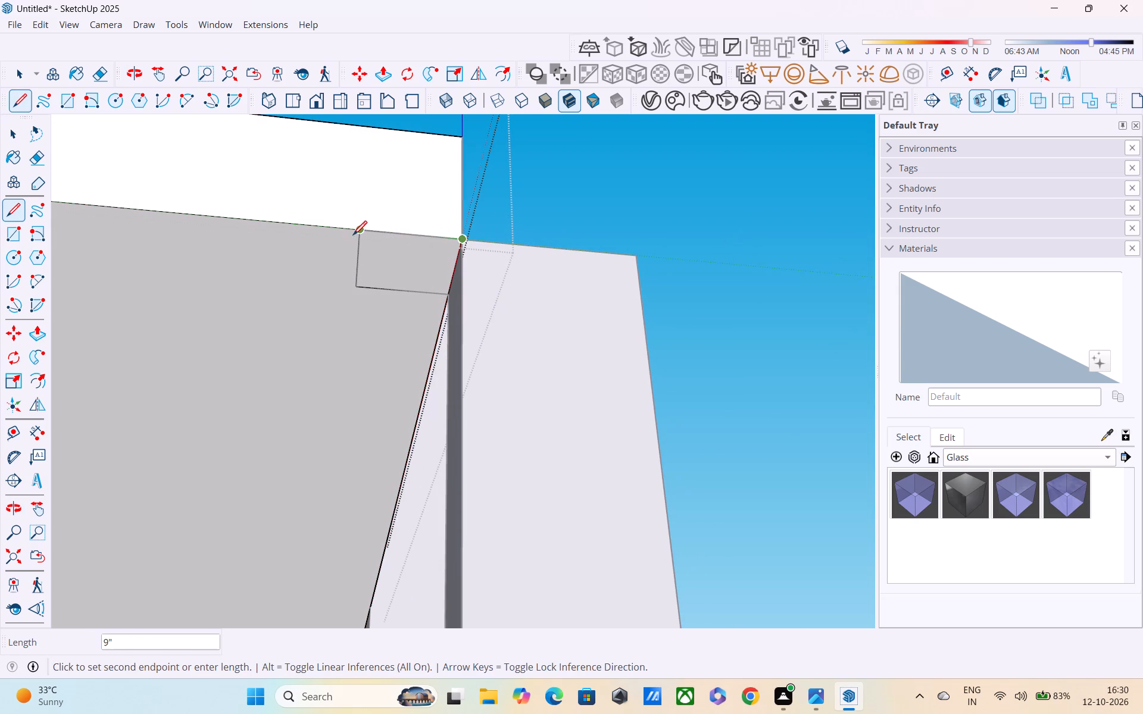
{"action": "left_click", "coordinate": [355, 235]}
Push/Pull the 9" square down 9' to the floor slab below to form the upper storey's corner column.
{"action": "key", "text": "p"}
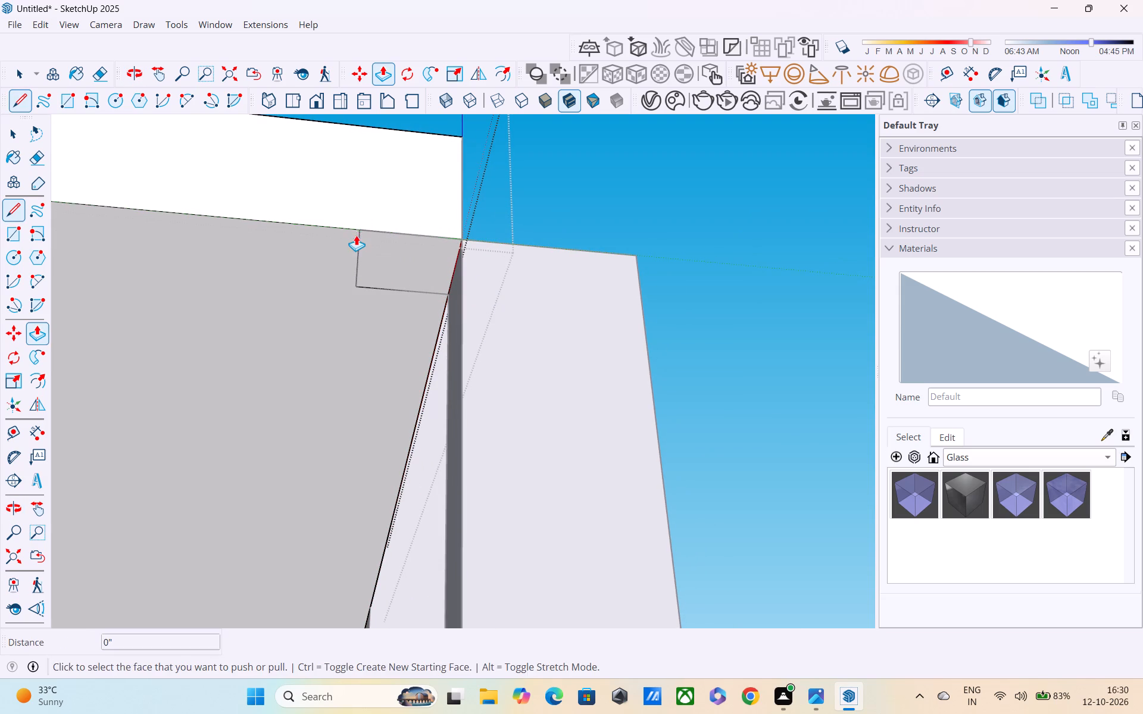
{"action": "left_click", "coordinate": [386, 242]}
{"action": "scroll", "coordinate": [412, 415], "scroll_direction": "down", "scroll_amount": 8}
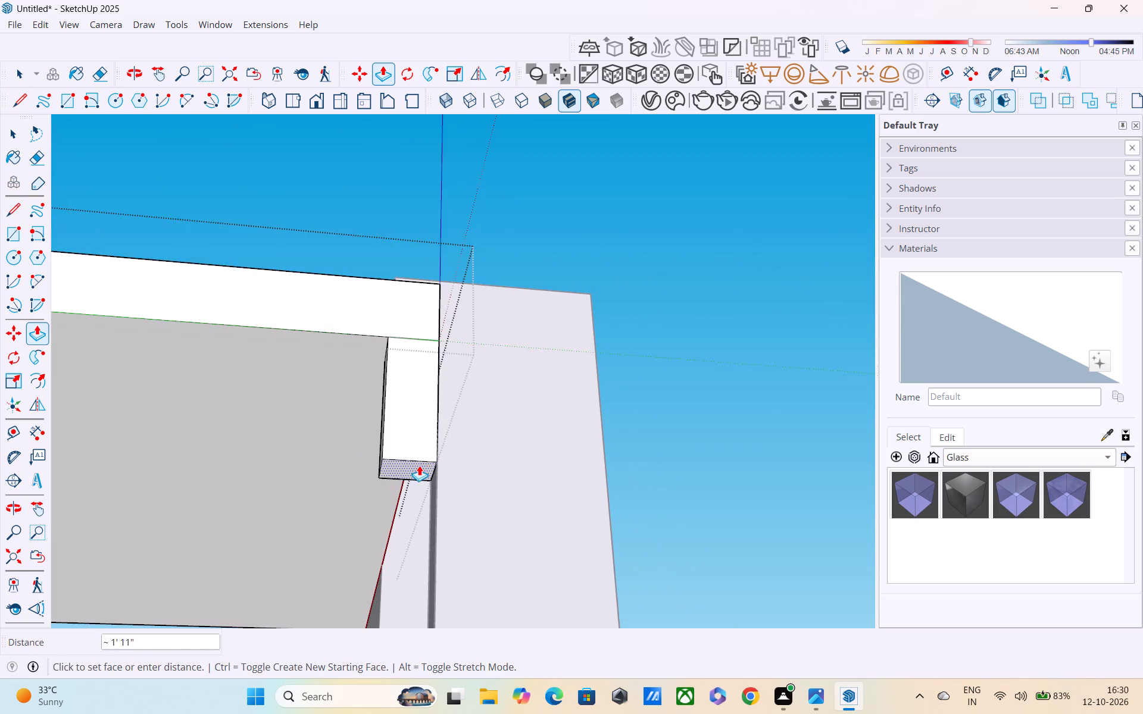
{"action": "scroll", "coordinate": [420, 468], "scroll_direction": "down", "scroll_amount": 7}
{"action": "scroll", "coordinate": [413, 536], "scroll_direction": "down", "scroll_amount": 15}
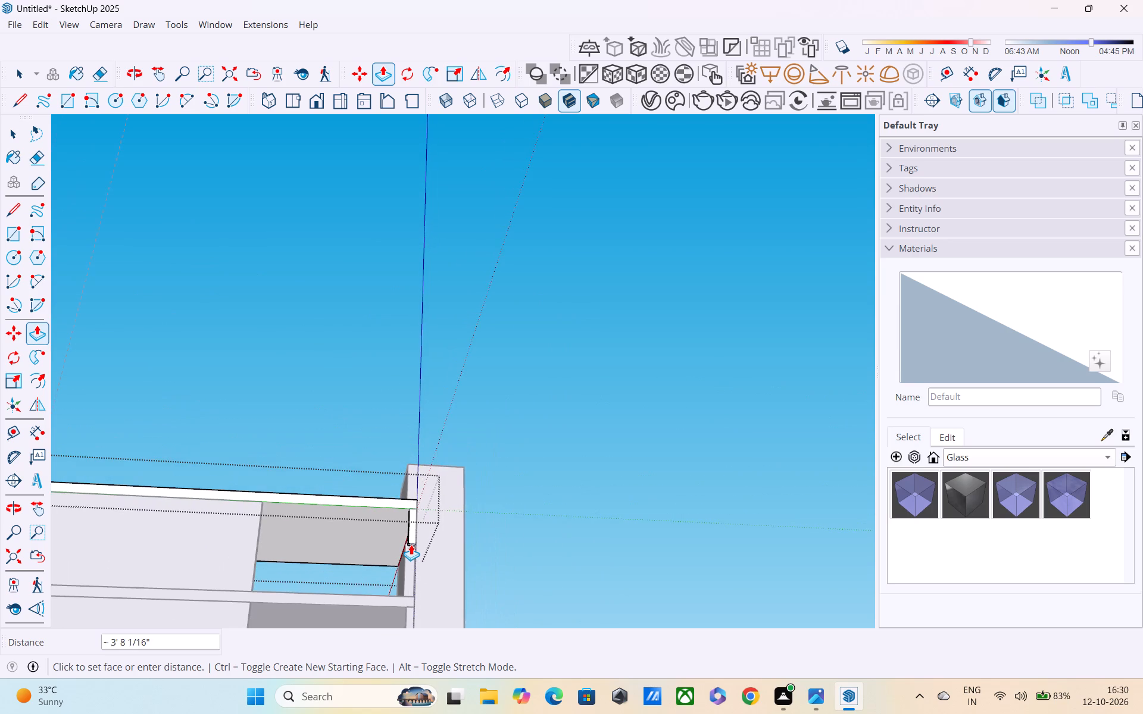
{"action": "scroll", "coordinate": [410, 541], "scroll_direction": "down", "scroll_amount": 7}
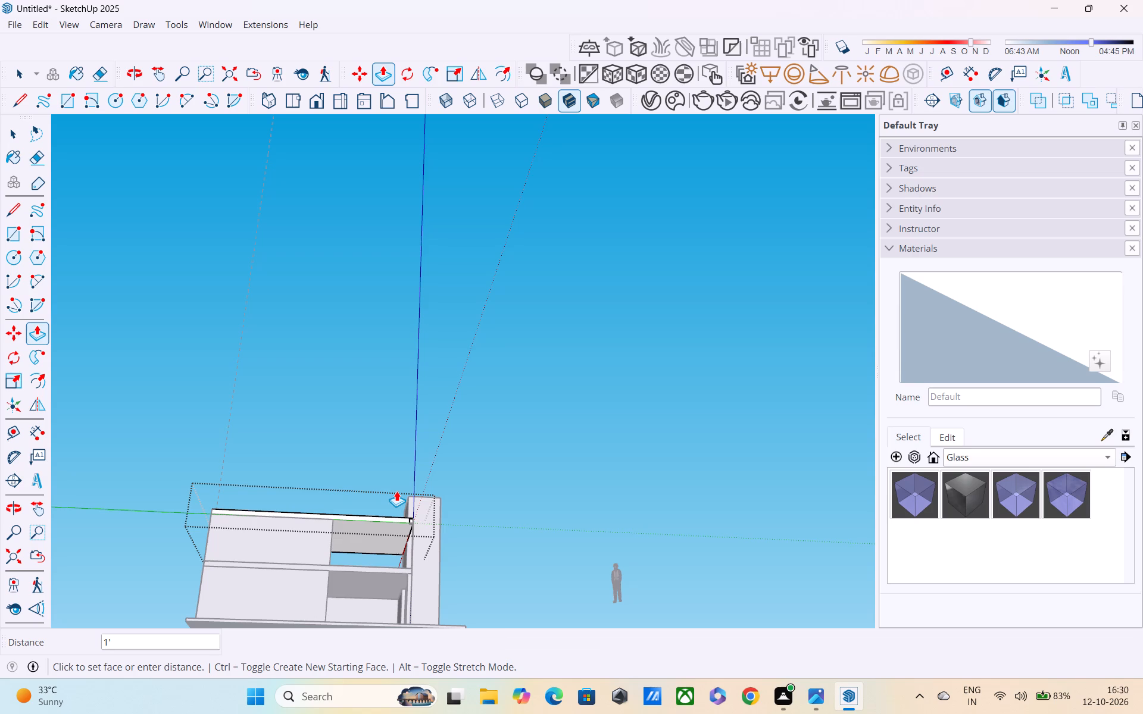
{"action": "middle_click_drag", "start_coordinate": [413, 588], "coordinate": [429, 621]}
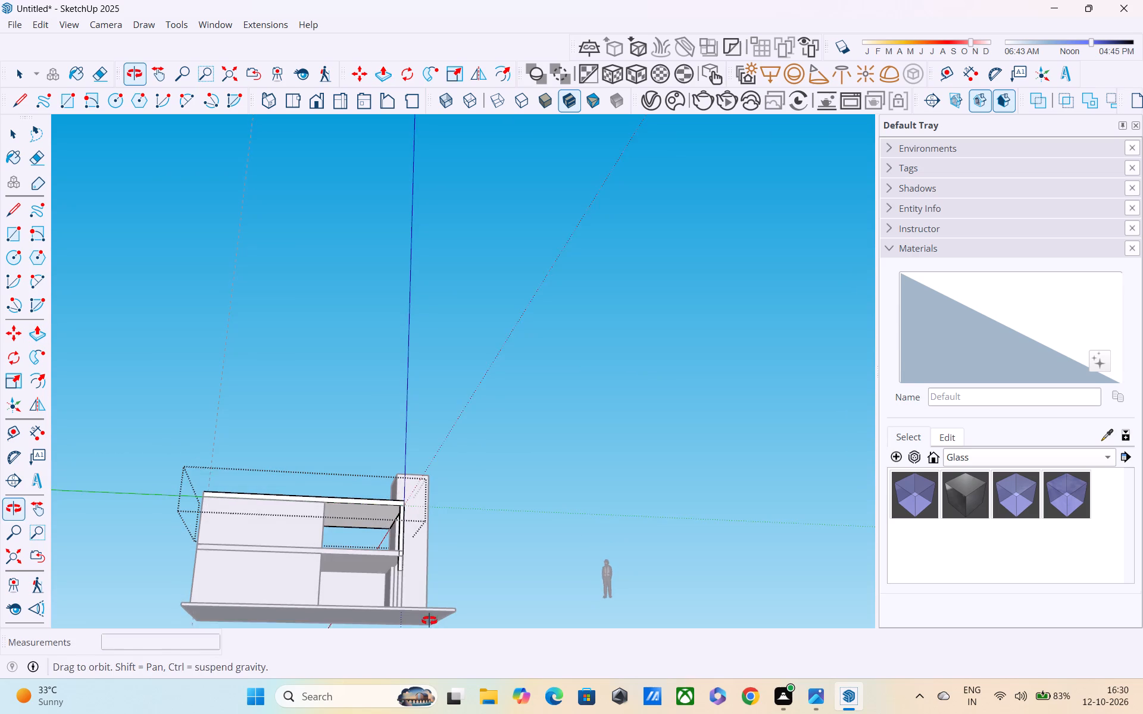
{"action": "middle_click_drag", "start_coordinate": [429, 621], "coordinate": [429, 621]}
{"action": "scroll", "coordinate": [408, 528], "scroll_direction": "up", "scroll_amount": 2}
{"action": "middle_click_drag", "start_coordinate": [401, 540], "coordinate": [404, 594], "text": "shift"}
{"action": "middle_click_drag", "start_coordinate": [404, 593], "coordinate": [403, 498], "text": "shift"}
{"action": "scroll", "coordinate": [398, 498], "scroll_direction": "up", "scroll_amount": 4}
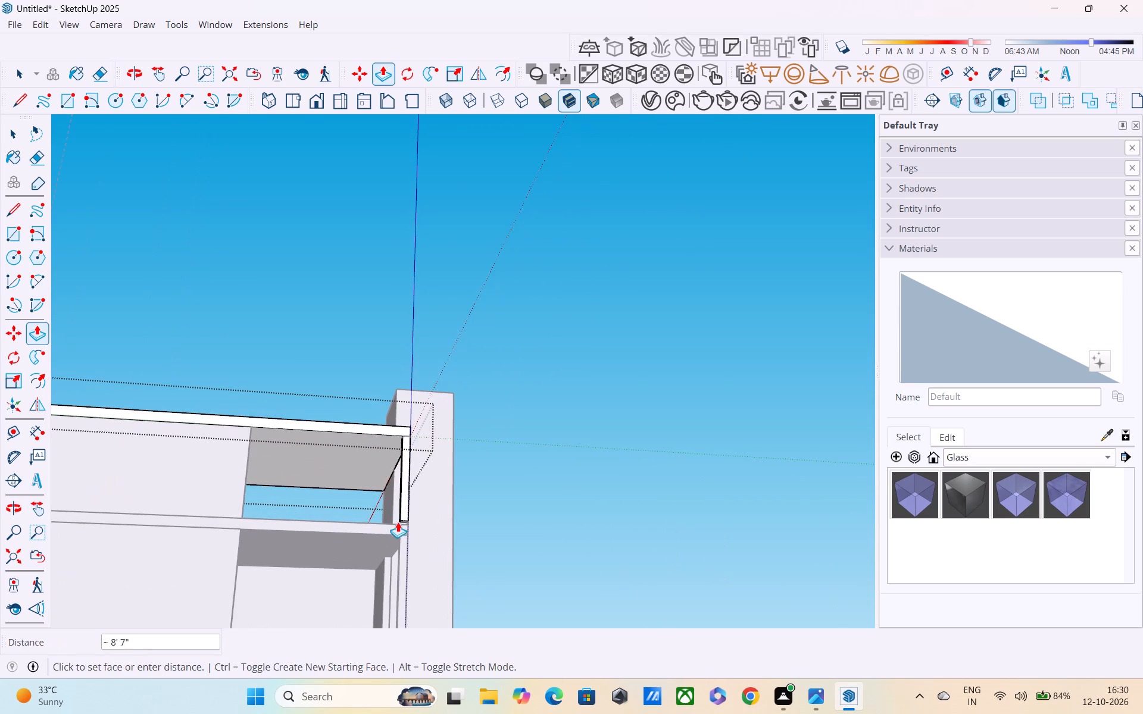
{"action": "scroll", "coordinate": [396, 523], "scroll_direction": "up", "scroll_amount": 3}
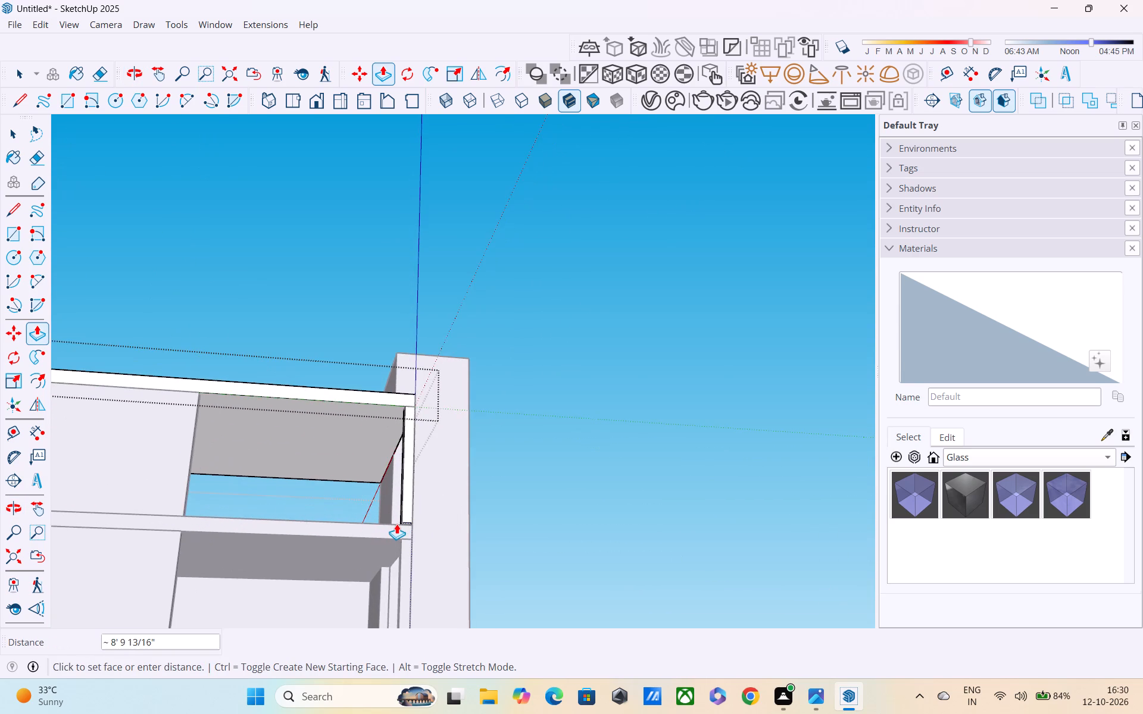
{"action": "middle_click_drag", "start_coordinate": [396, 528], "coordinate": [396, 573]}
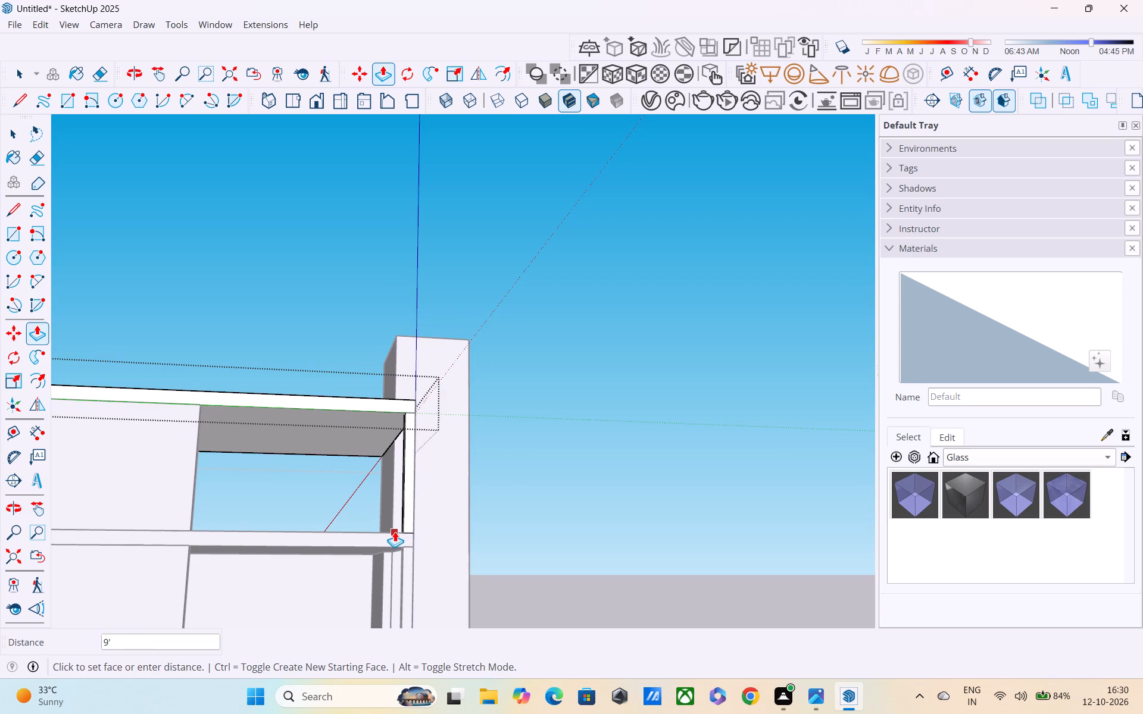
{"action": "left_click", "coordinate": [395, 531]}
{"action": "key", "text": "Escape"}
Leave Push/Pull and close the roof slab group to return to the whole model.
{"action": "scroll", "coordinate": [426, 526], "scroll_direction": "down", "scroll_amount": 2}
{"action": "middle_click_drag", "start_coordinate": [533, 509], "coordinate": [382, 545]}
{"action": "scroll", "coordinate": [385, 544], "scroll_direction": "down", "scroll_amount": 2}
{"action": "middle_click_drag", "start_coordinate": [430, 512], "coordinate": [260, 558]}
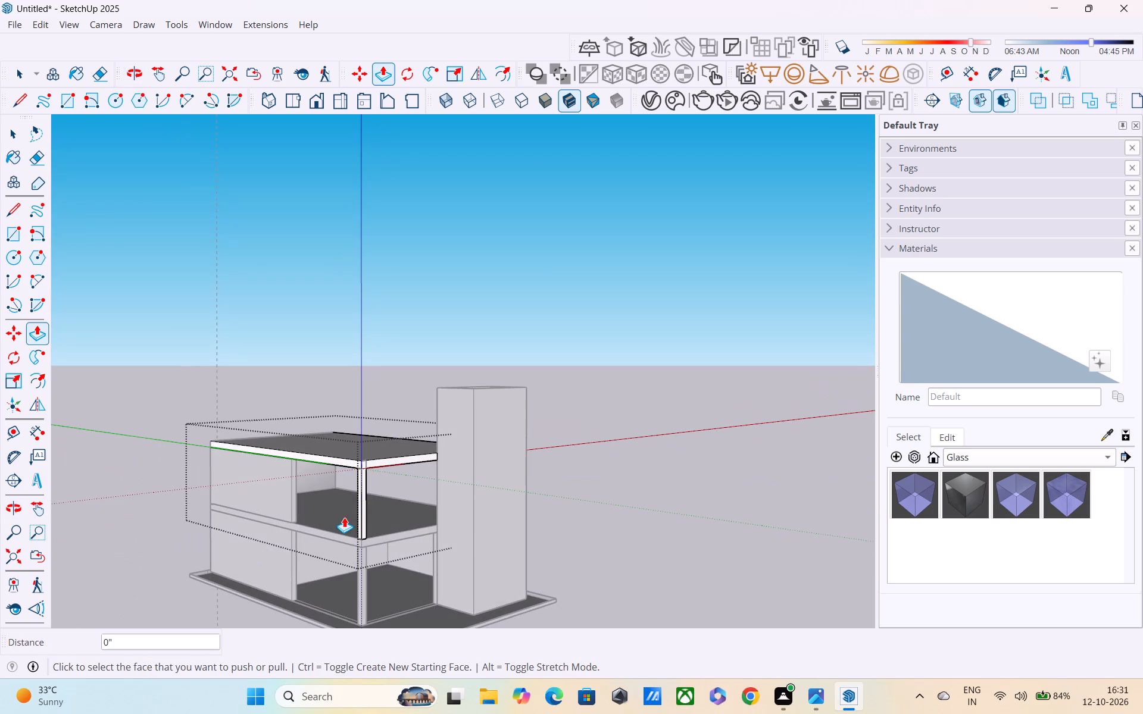
{"action": "key", "text": "Escape"}
{"action": "left_click", "coordinate": [615, 485]}
{"action": "key", "text": "space"}
{"action": "double_click", "coordinate": [614, 484]}
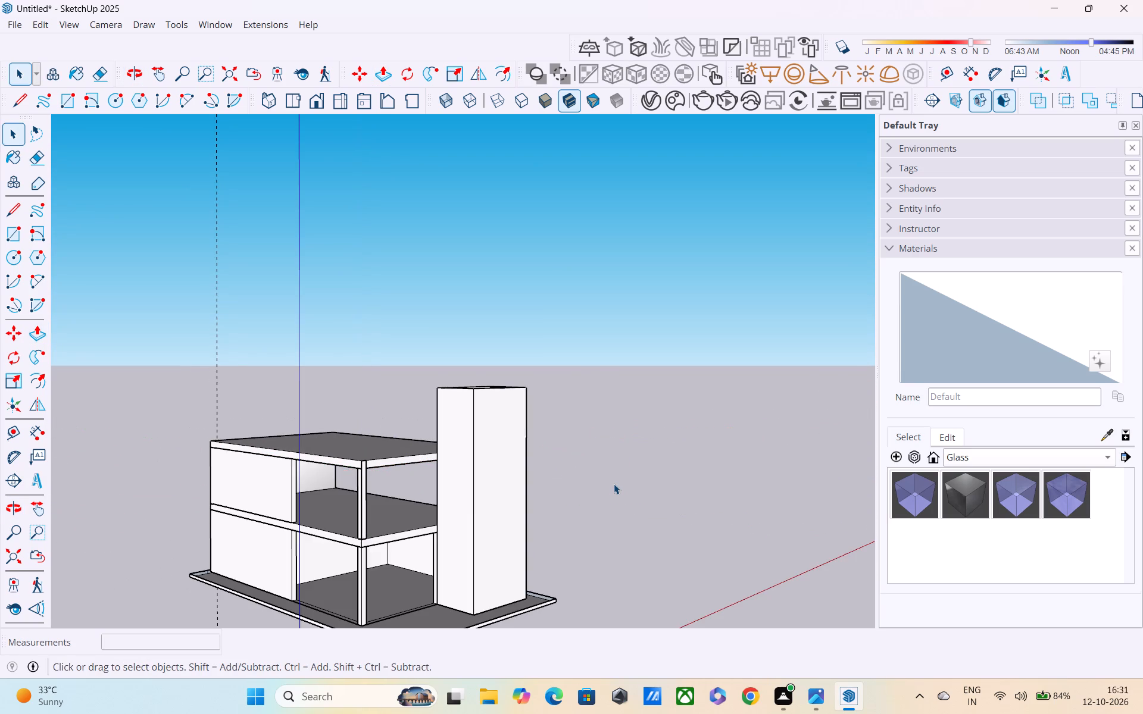
Delete the vertical dashed guide line at the building's far corner.
{"action": "middle_click_drag", "start_coordinate": [465, 502], "coordinate": [261, 513]}
{"action": "scroll", "coordinate": [291, 493], "scroll_direction": "up", "scroll_amount": 3}
{"action": "middle_click_drag", "start_coordinate": [304, 387], "coordinate": [368, 481]}
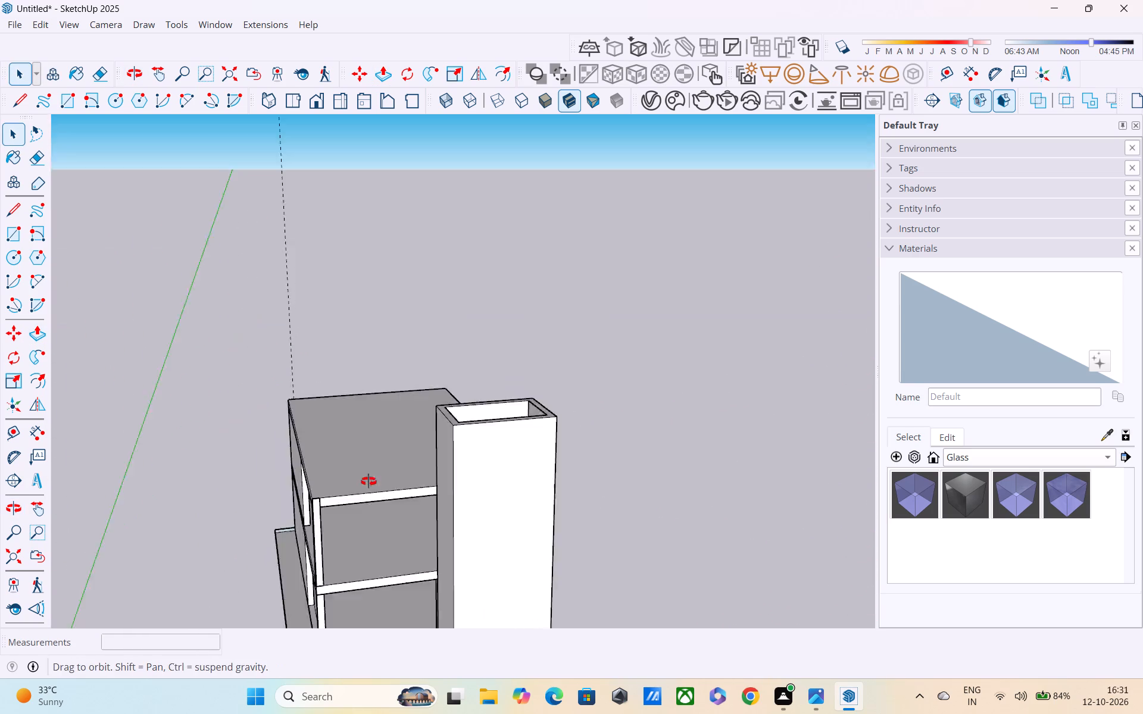
{"action": "middle_click_drag", "start_coordinate": [368, 481], "coordinate": [438, 439]}
{"action": "left_click_drag", "start_coordinate": [349, 254], "coordinate": [165, 262]}
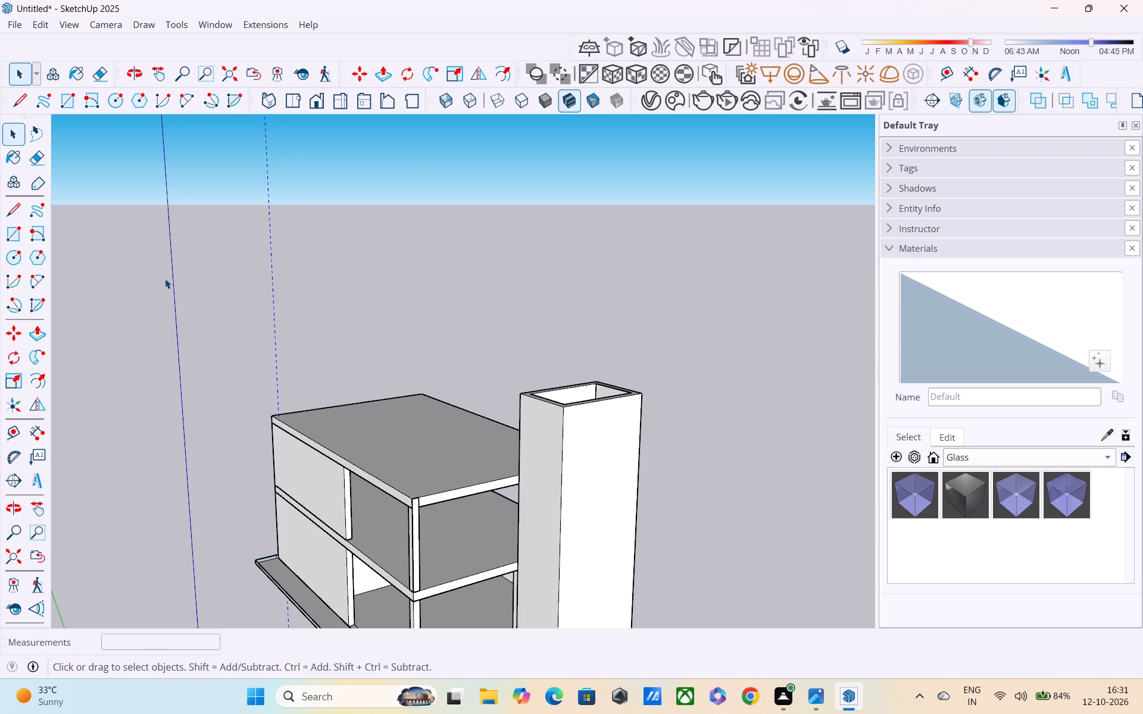
{"action": "key", "text": "Delete"}
{"action": "scroll", "coordinate": [171, 295], "scroll_direction": "down", "scroll_amount": 2}
{"action": "scroll", "coordinate": [266, 380], "scroll_direction": "down", "scroll_amount": 4}
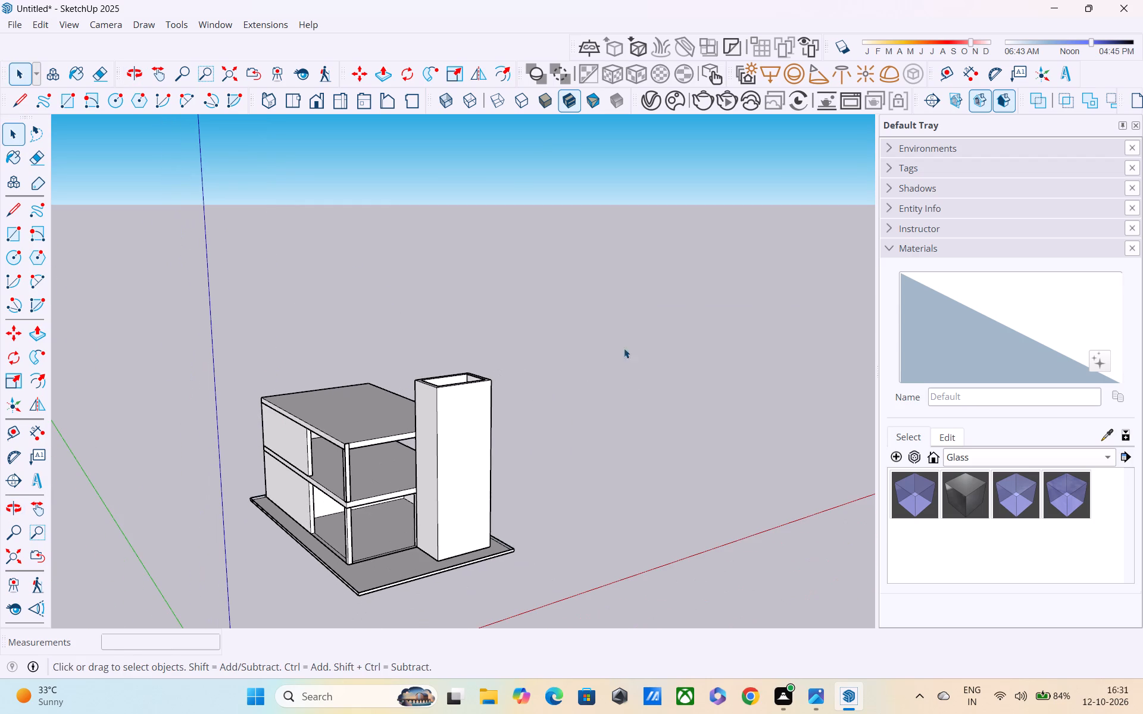
{"action": "left_click", "coordinate": [640, 321]}
Examine the open corner, its columns and the upper storey's interior walls from several sides.
{"action": "middle_click_drag", "start_coordinate": [392, 478], "coordinate": [299, 427]}
{"action": "scroll", "coordinate": [349, 425], "scroll_direction": "up", "scroll_amount": 1}
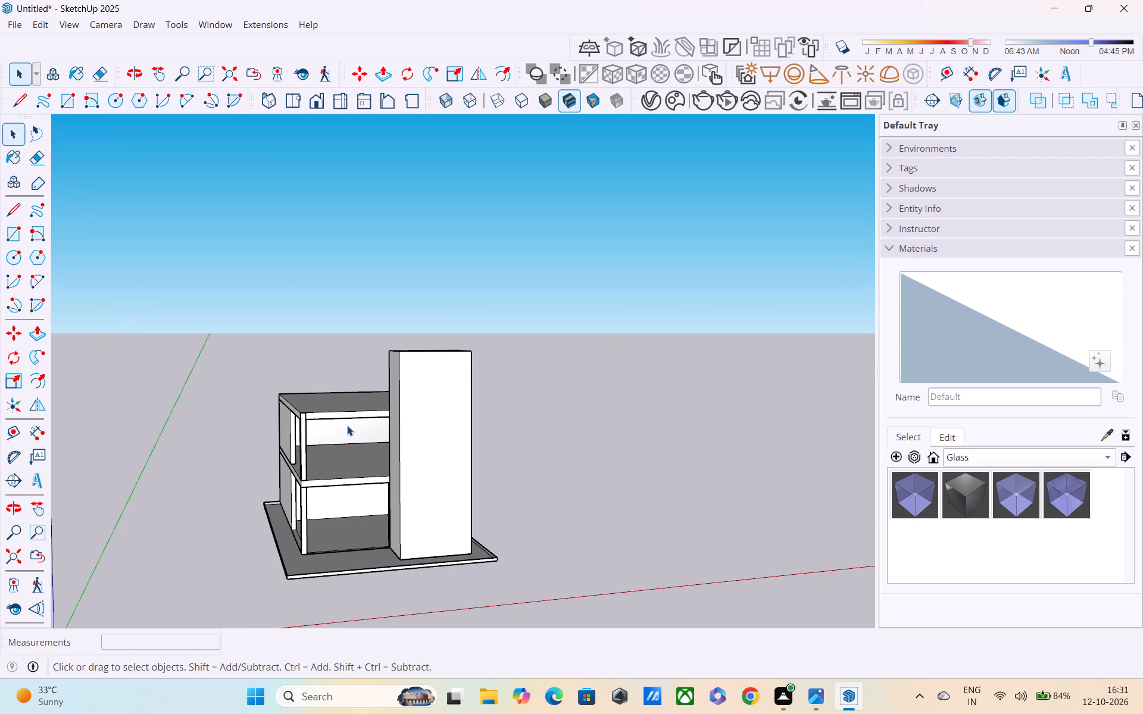
{"action": "scroll", "coordinate": [338, 437], "scroll_direction": "down", "scroll_amount": 1}
{"action": "middle_click_drag", "start_coordinate": [327, 469], "coordinate": [301, 423]}
{"action": "scroll", "coordinate": [324, 468], "scroll_direction": "up", "scroll_amount": 2}
{"action": "middle_click_drag", "start_coordinate": [341, 527], "coordinate": [341, 453]}
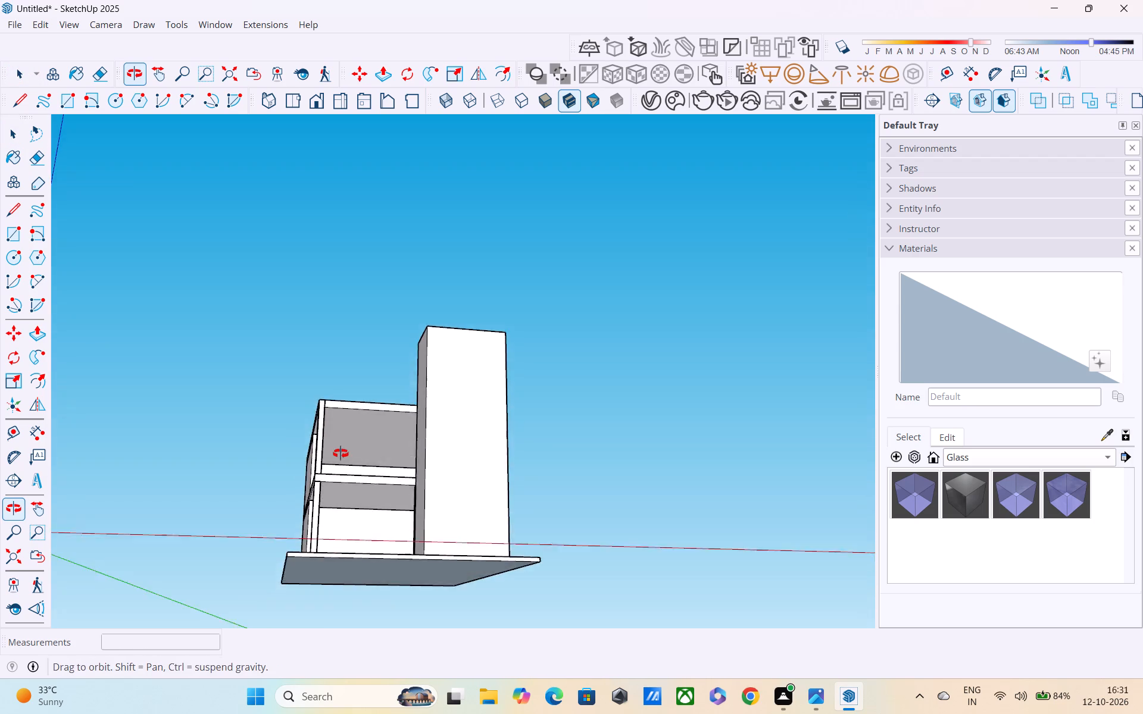
{"action": "middle_click_drag", "start_coordinate": [341, 453], "coordinate": [348, 559]}
{"action": "middle_click_drag", "start_coordinate": [351, 559], "coordinate": [337, 530]}
{"action": "scroll", "coordinate": [339, 581], "scroll_direction": "up", "scroll_amount": 3}
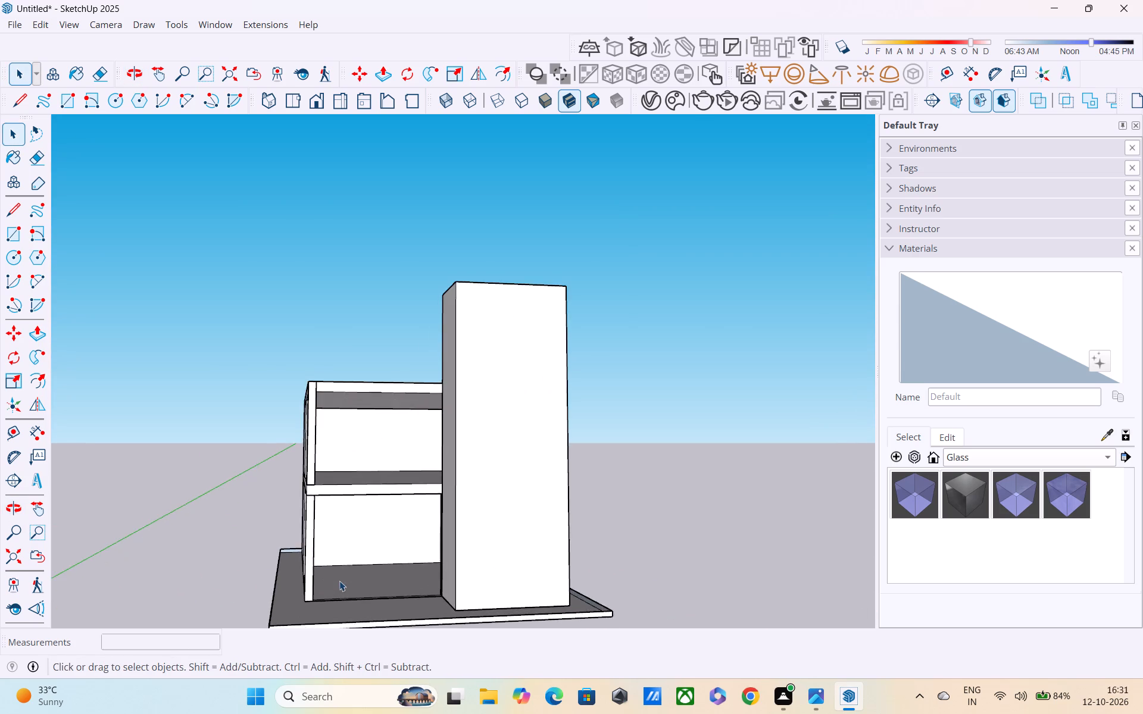
{"action": "scroll", "coordinate": [339, 581], "scroll_direction": "up", "scroll_amount": 4}
{"action": "middle_click_drag", "start_coordinate": [323, 551], "coordinate": [357, 567]}
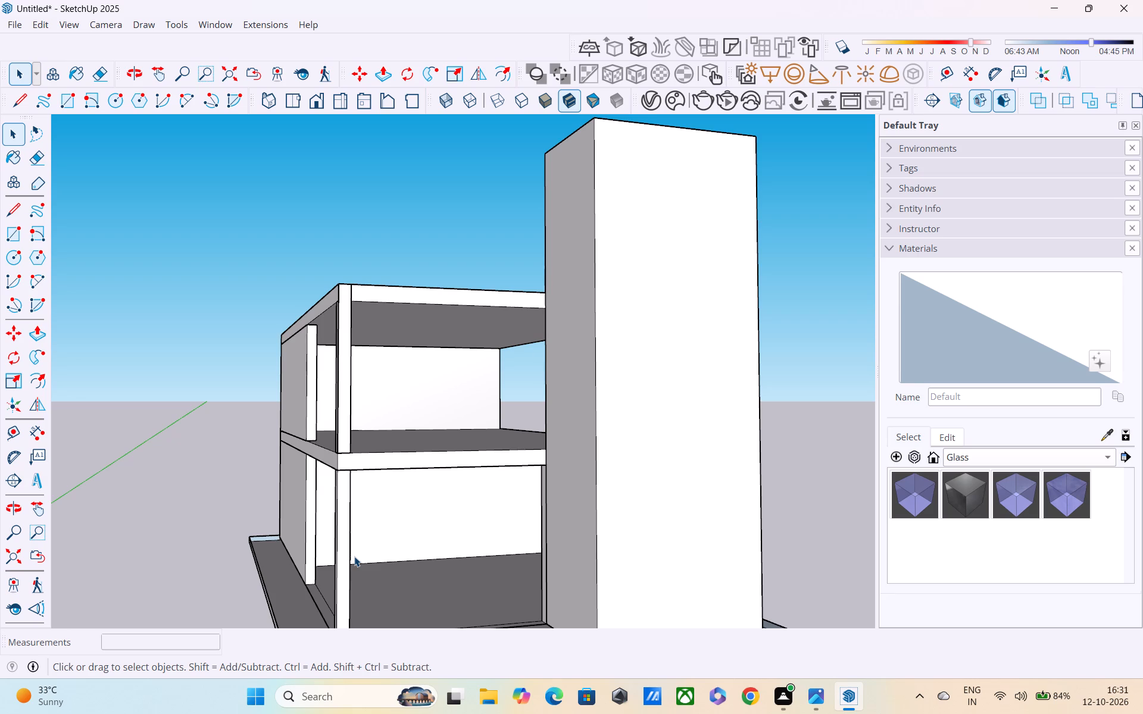
{"action": "scroll", "coordinate": [354, 556], "scroll_direction": "down", "scroll_amount": 8}
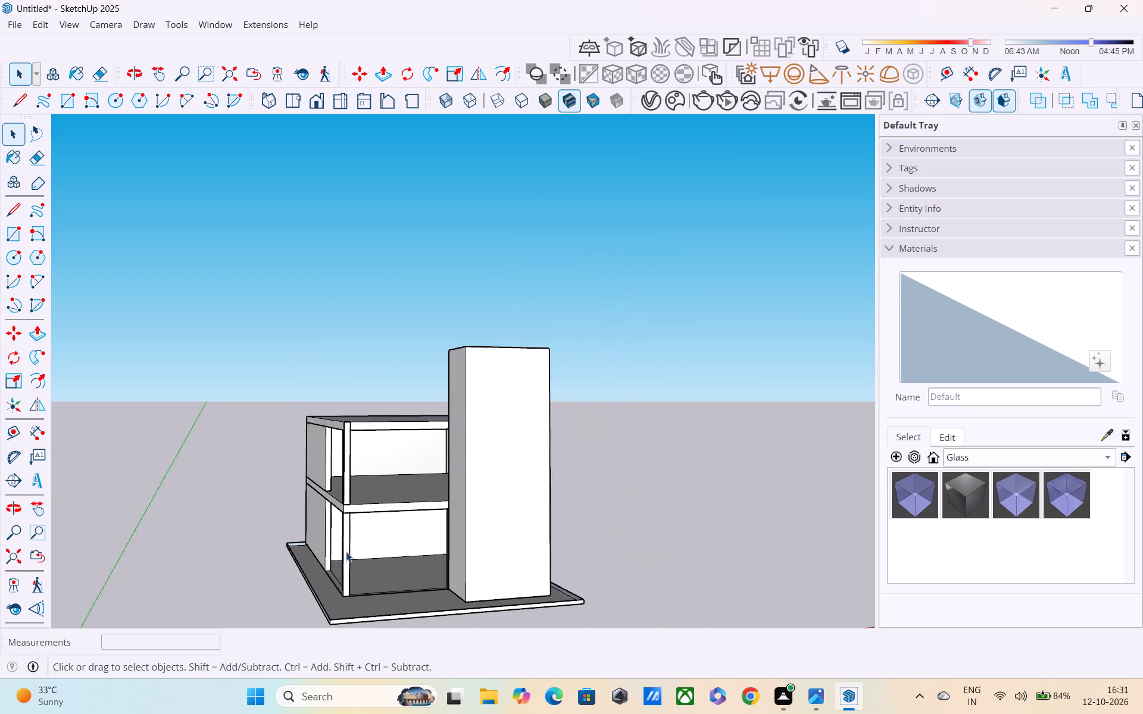
{"action": "scroll", "coordinate": [346, 552], "scroll_direction": "down", "scroll_amount": 5}
{"action": "scroll", "coordinate": [412, 548], "scroll_direction": "up", "scroll_amount": 8}
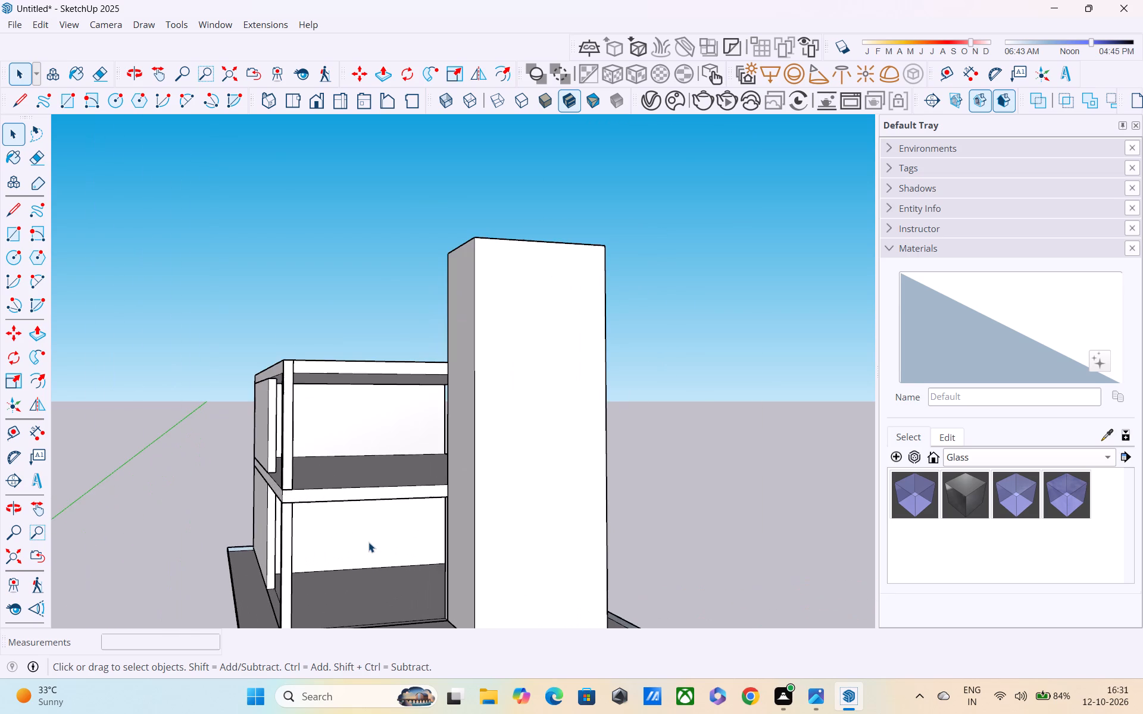
{"action": "scroll", "coordinate": [368, 542], "scroll_direction": "up", "scroll_amount": 2}
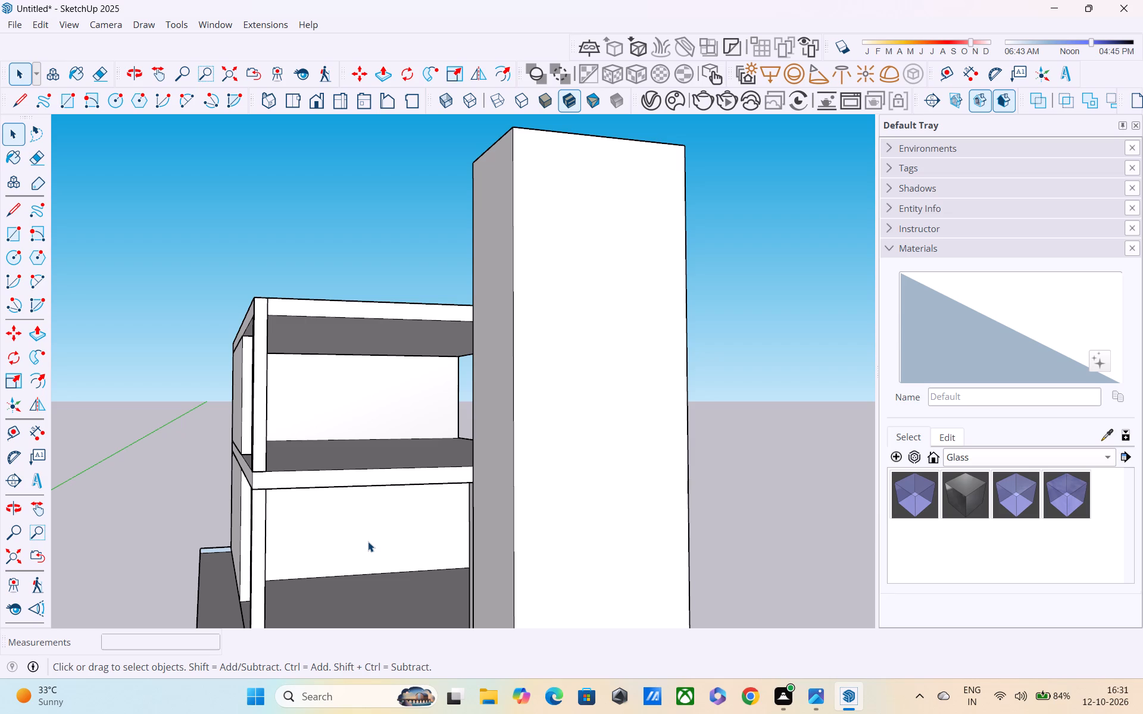
{"action": "scroll", "coordinate": [364, 541], "scroll_direction": "down", "scroll_amount": 4}
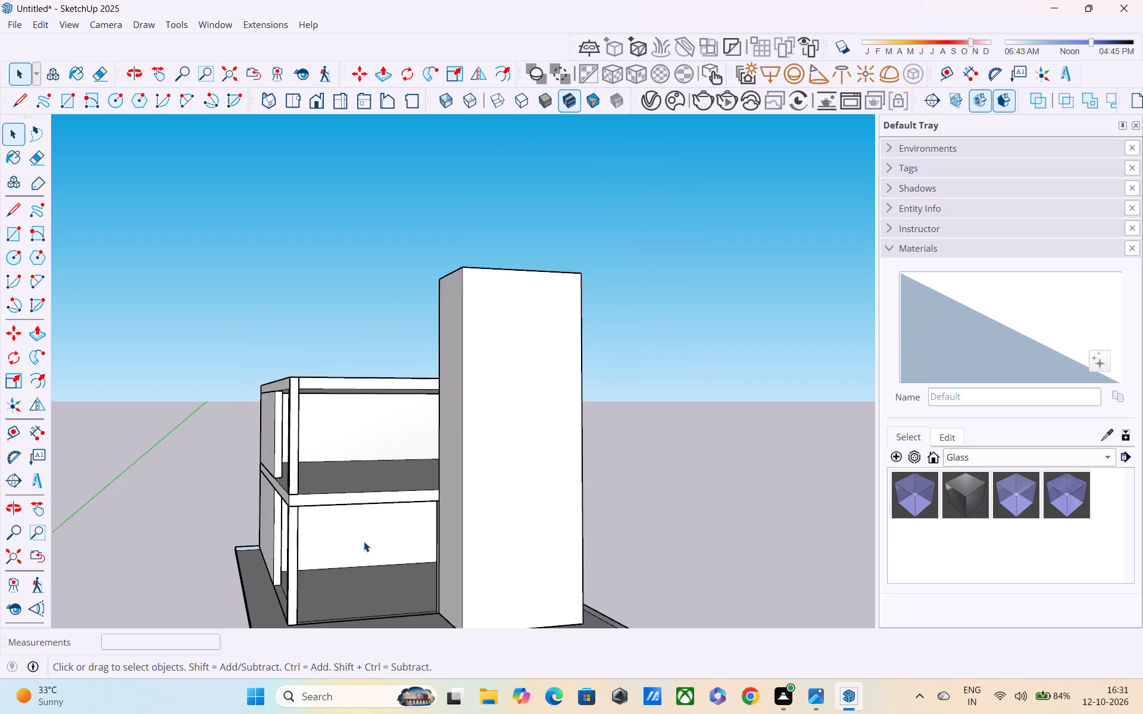
{"action": "middle_click_drag", "start_coordinate": [363, 541], "coordinate": [262, 547]}
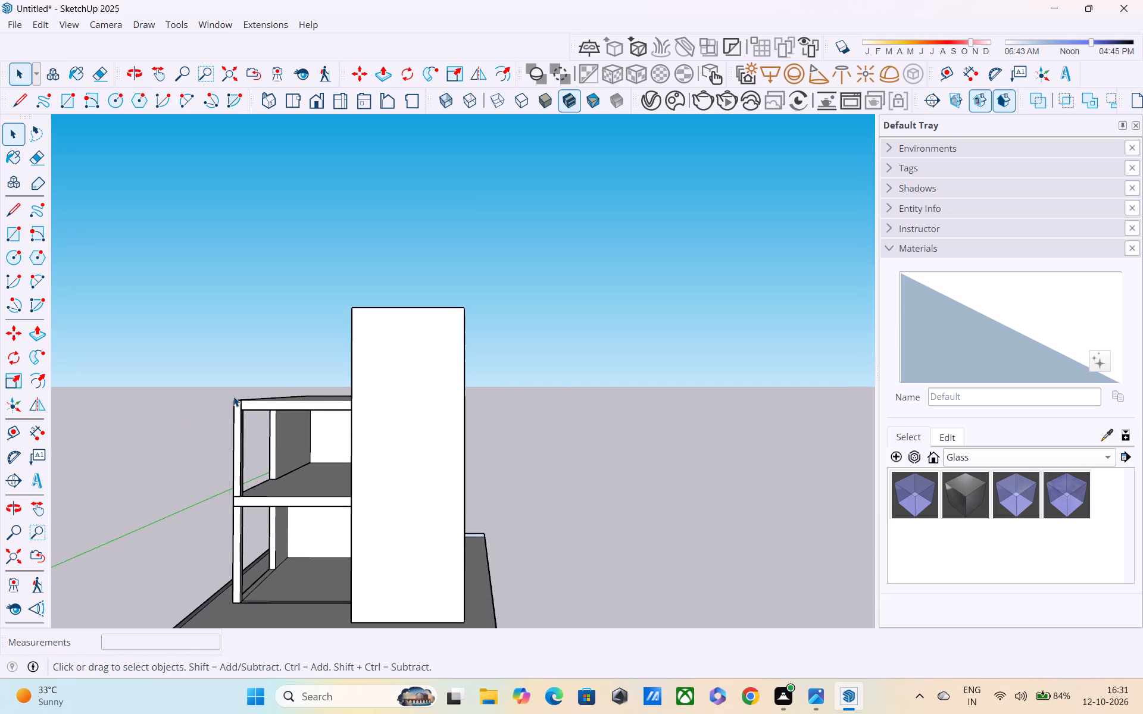
{"action": "scroll", "coordinate": [233, 396], "scroll_direction": "up", "scroll_amount": 8}
{"action": "scroll", "coordinate": [249, 406], "scroll_direction": "down", "scroll_amount": 2}
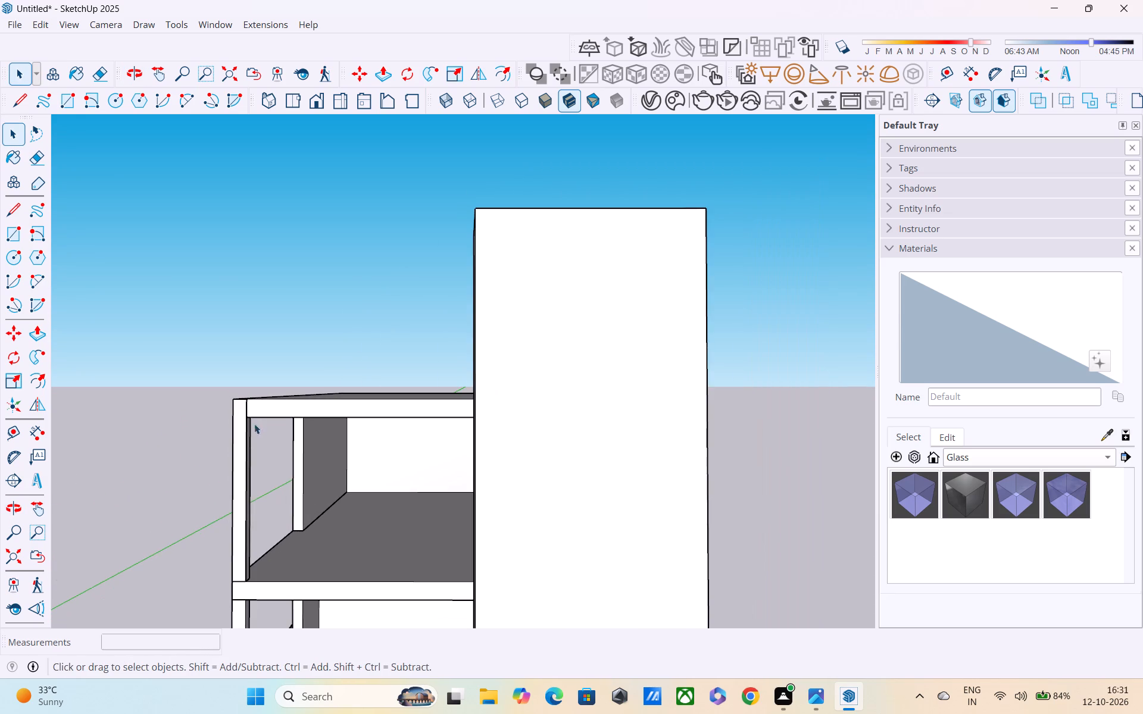
{"action": "scroll", "coordinate": [261, 450], "scroll_direction": "down", "scroll_amount": 2}
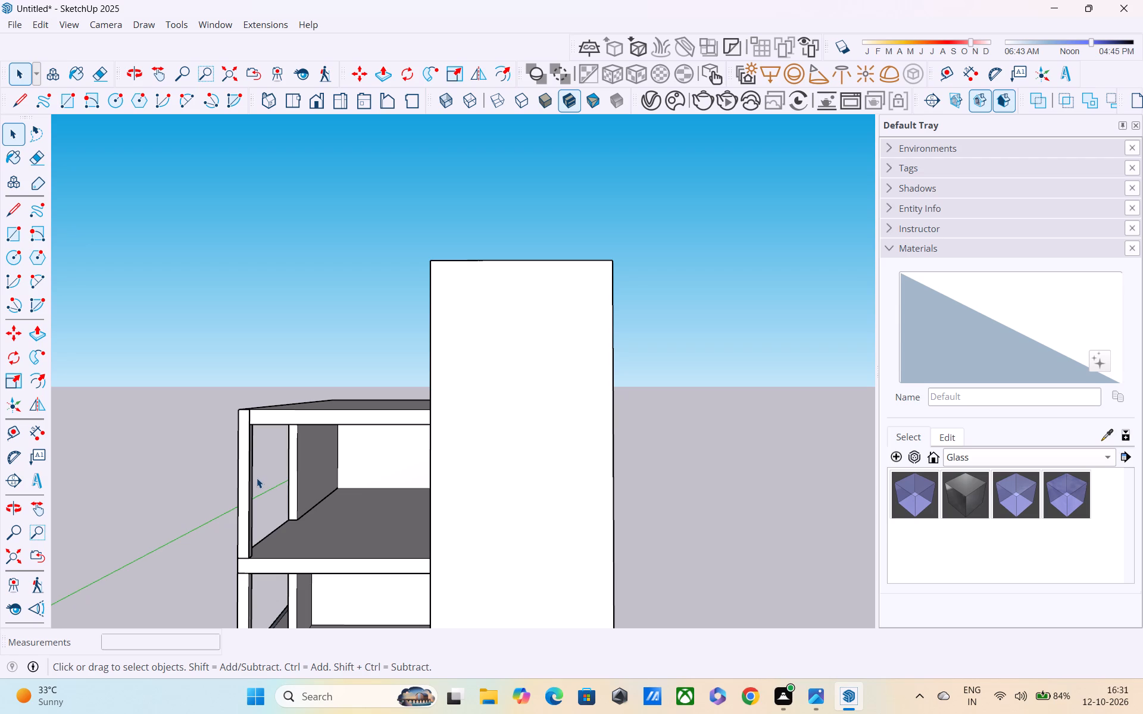
{"action": "scroll", "coordinate": [257, 478], "scroll_direction": "down", "scroll_amount": 5}
{"action": "middle_click_drag", "start_coordinate": [258, 479], "coordinate": [391, 421]}
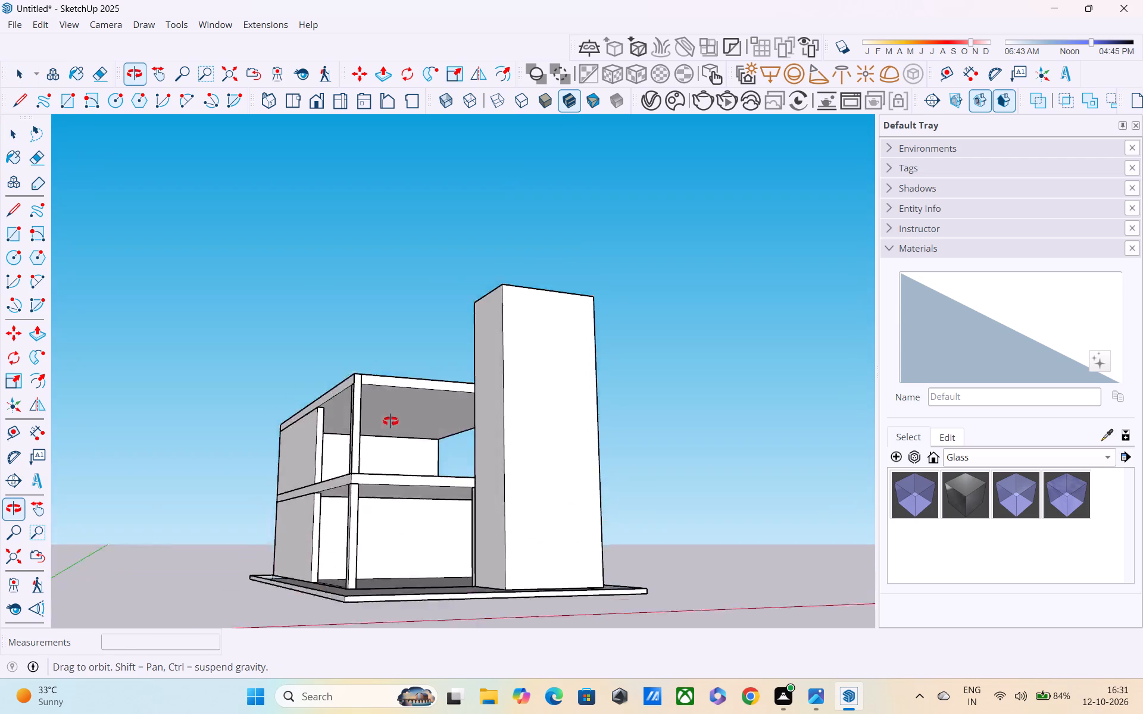
{"action": "middle_click_drag", "start_coordinate": [391, 421], "coordinate": [288, 438]}
{"action": "scroll", "coordinate": [288, 438], "scroll_direction": "up", "scroll_amount": 2}
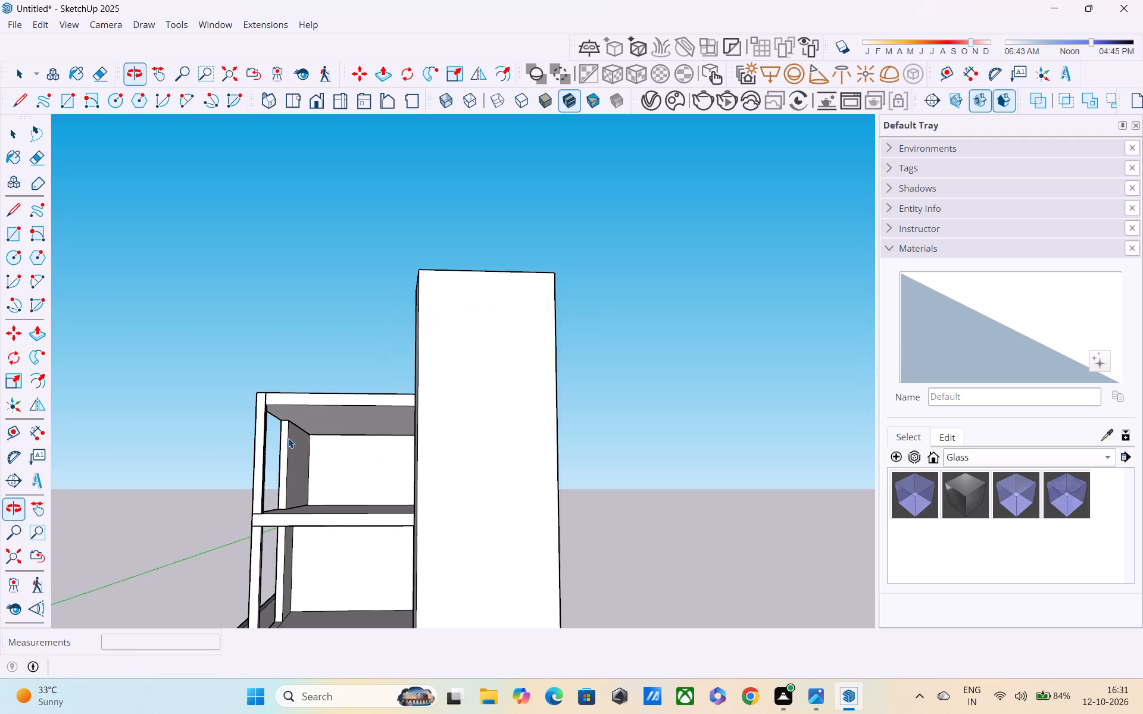
{"action": "scroll", "coordinate": [288, 438], "scroll_direction": "up", "scroll_amount": 6}
{"action": "middle_click_drag", "start_coordinate": [273, 439], "coordinate": [242, 439]}
{"action": "scroll", "coordinate": [276, 439], "scroll_direction": "up", "scroll_amount": 3}
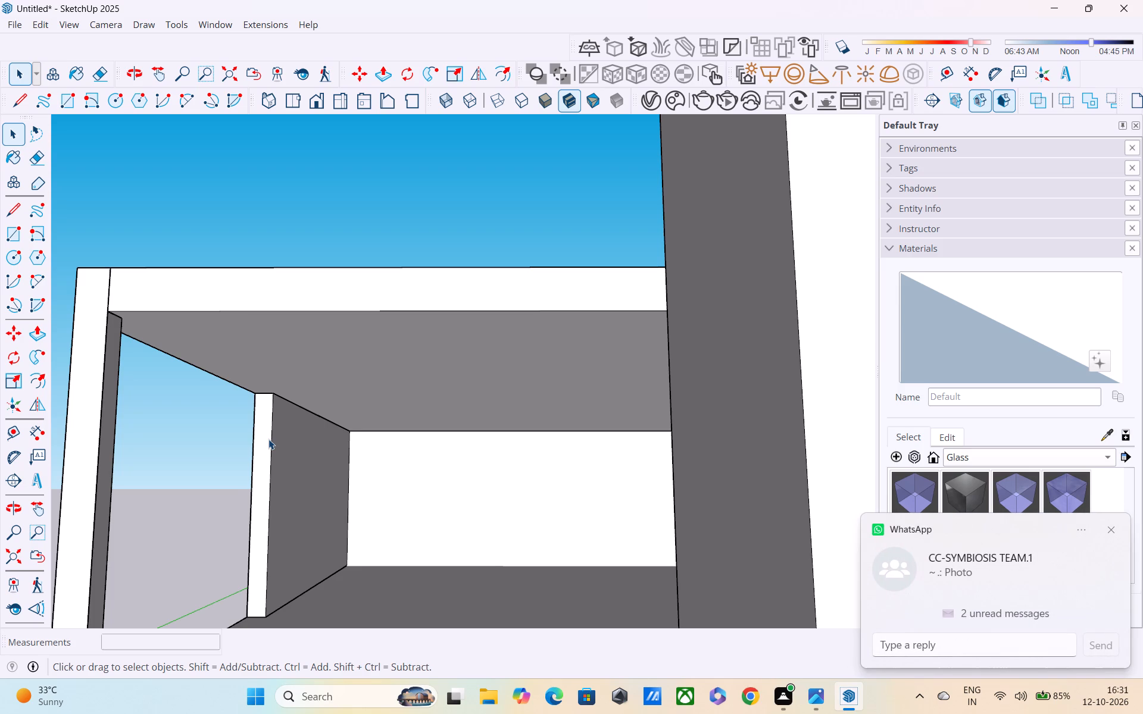
{"action": "scroll", "coordinate": [282, 468], "scroll_direction": "up", "scroll_amount": 2}
{"action": "middle_click_drag", "start_coordinate": [291, 487], "coordinate": [284, 505]}
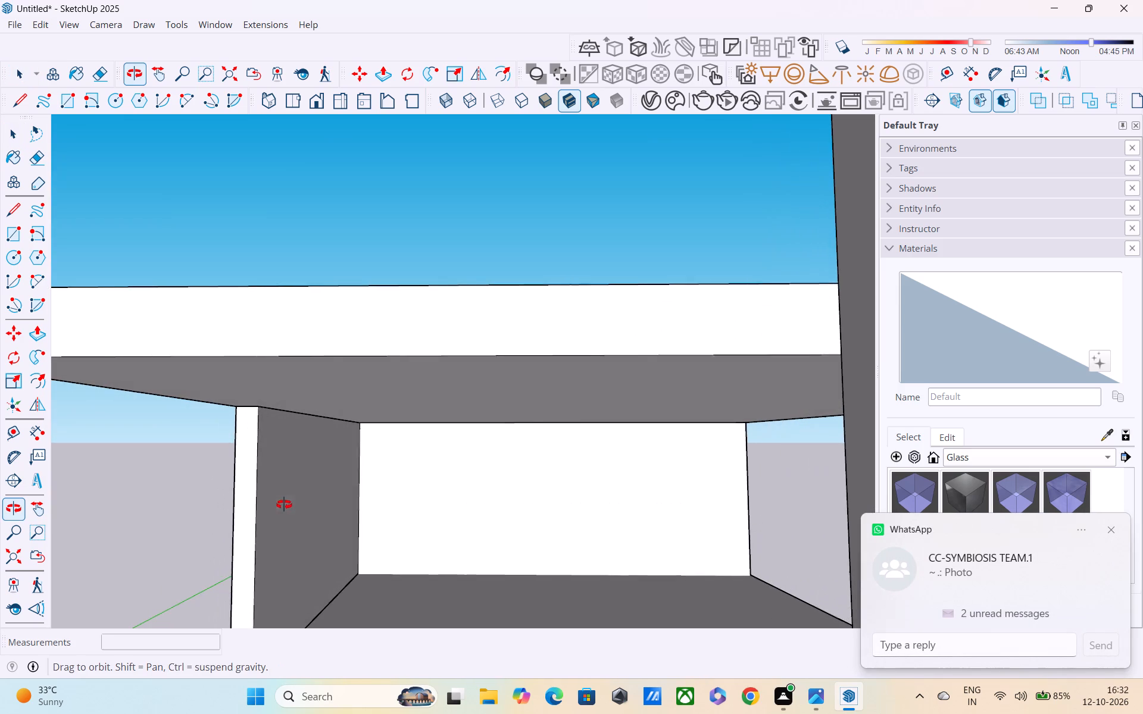
{"action": "middle_click_drag", "start_coordinate": [284, 505], "coordinate": [286, 505]}
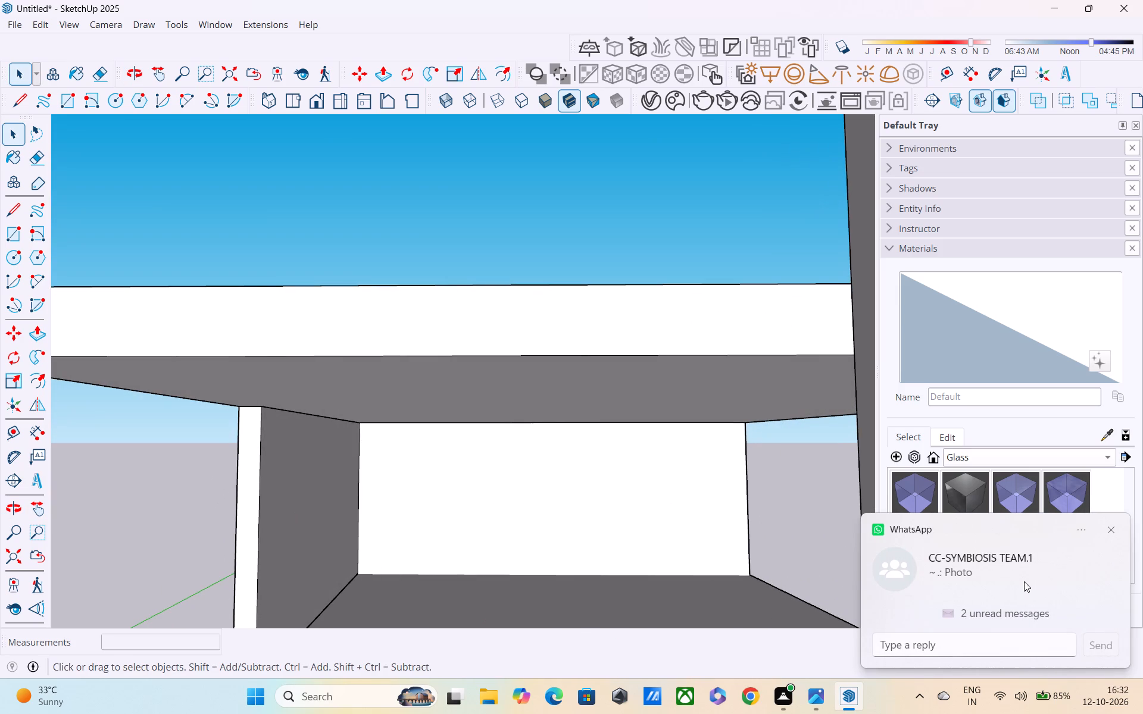
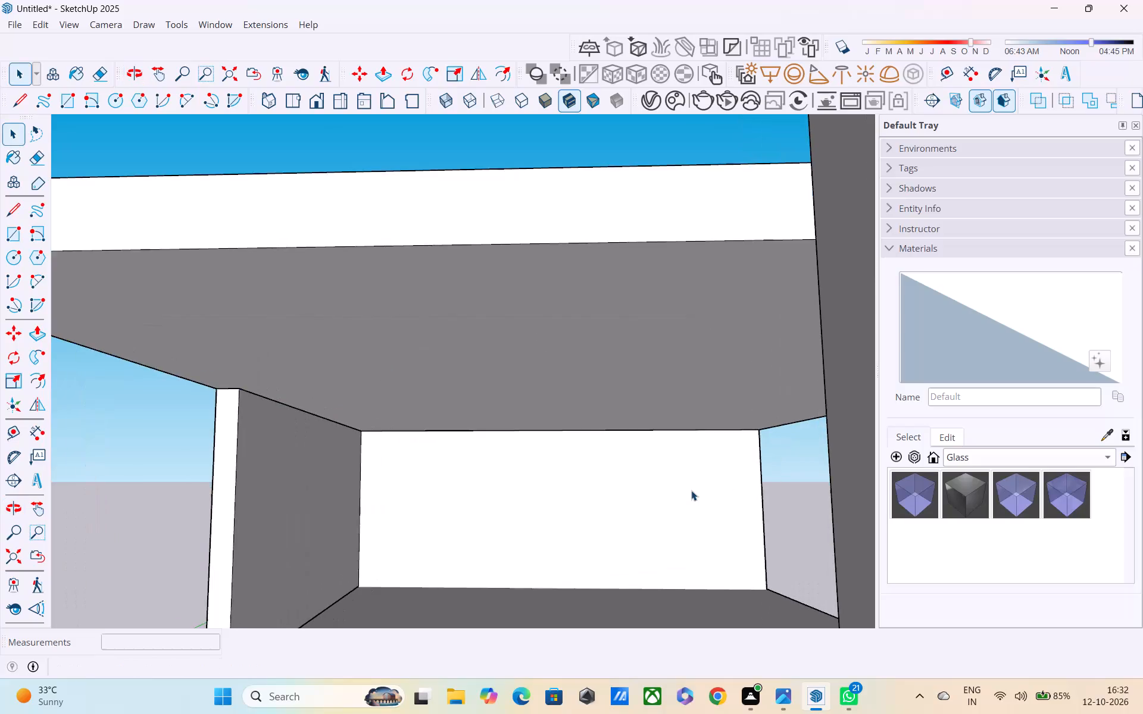
Examine the upper-storey room beside the tall block, including its ceiling, floor and side openings.
{"action": "scroll", "coordinate": [691, 490], "scroll_direction": "down", "scroll_amount": 4}
{"action": "middle_click_drag", "start_coordinate": [691, 490], "coordinate": [692, 442], "text": "shift"}
{"action": "scroll", "coordinate": [628, 445], "scroll_direction": "down", "scroll_amount": 2}
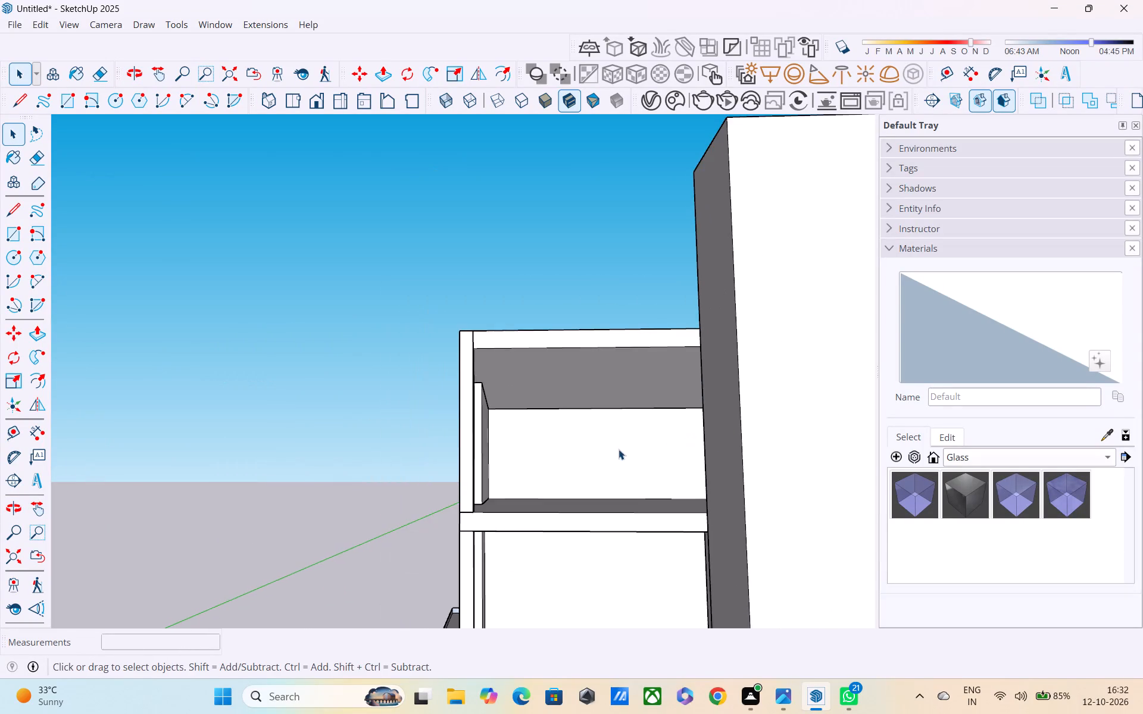
{"action": "middle_click_drag", "start_coordinate": [586, 461], "coordinate": [566, 475]}
{"action": "scroll", "coordinate": [566, 475], "scroll_direction": "up", "scroll_amount": 2}
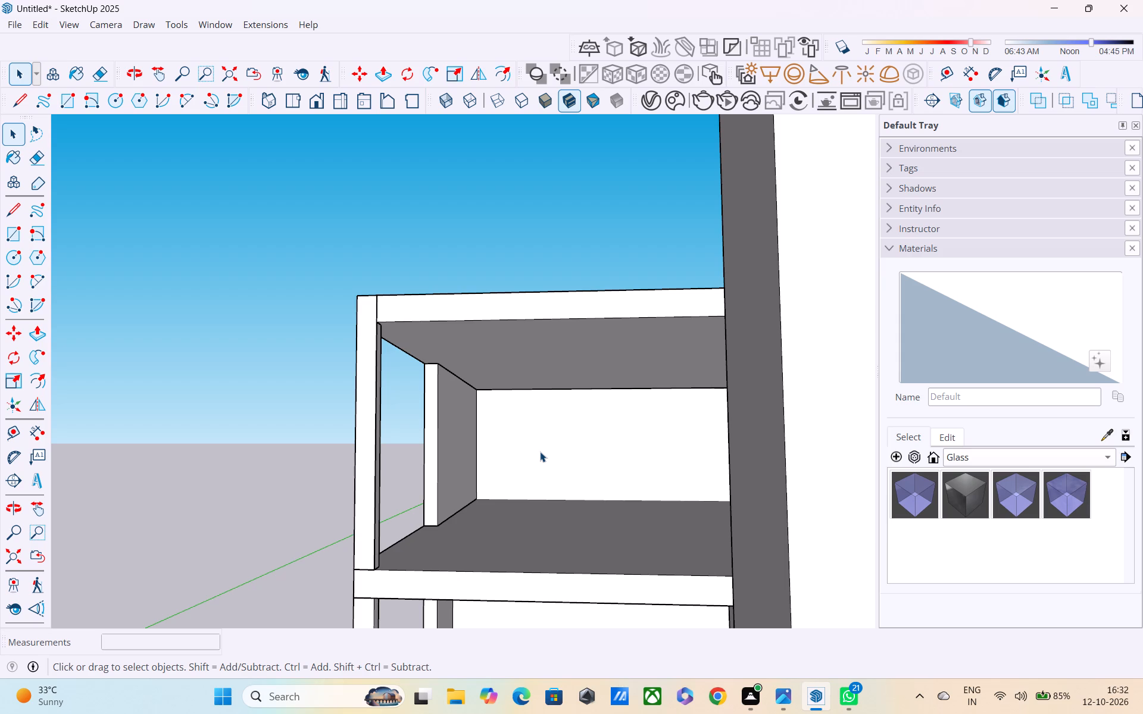
{"action": "middle_click_drag", "start_coordinate": [510, 444], "coordinate": [493, 433]}
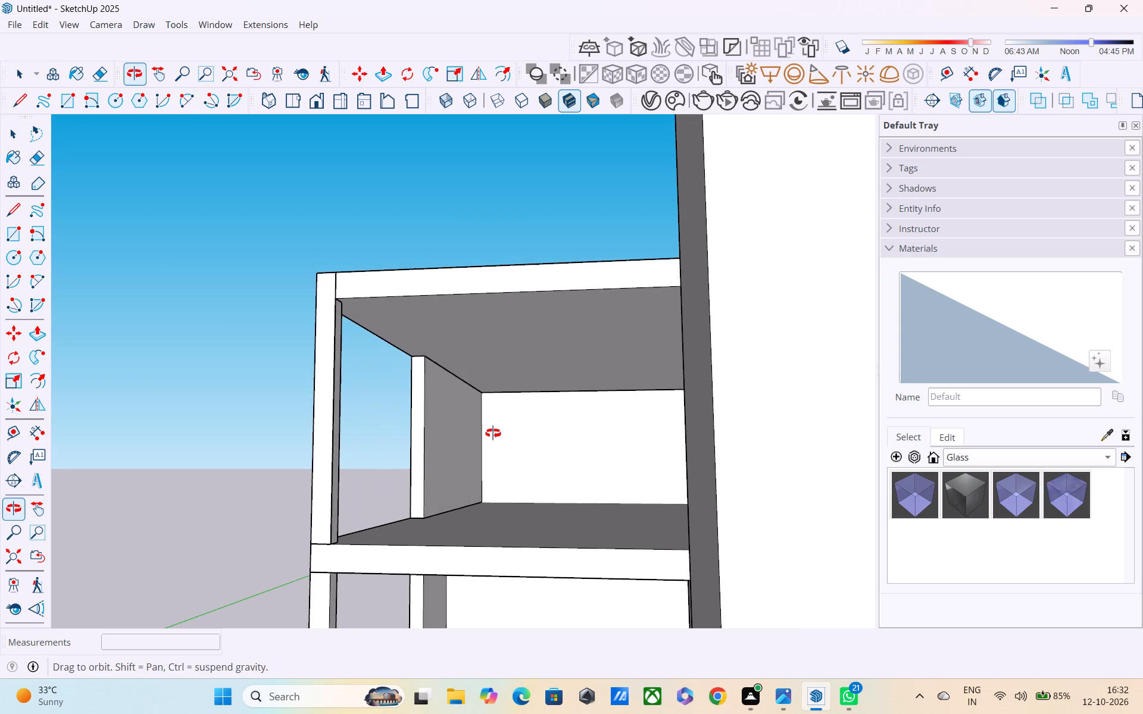
{"action": "middle_click_drag", "start_coordinate": [493, 433], "coordinate": [492, 433]}
{"action": "scroll", "coordinate": [478, 446], "scroll_direction": "up", "scroll_amount": 2}
{"action": "middle_click_drag", "start_coordinate": [480, 449], "coordinate": [511, 433]}
{"action": "middle_click_drag", "start_coordinate": [533, 414], "coordinate": [510, 417]}
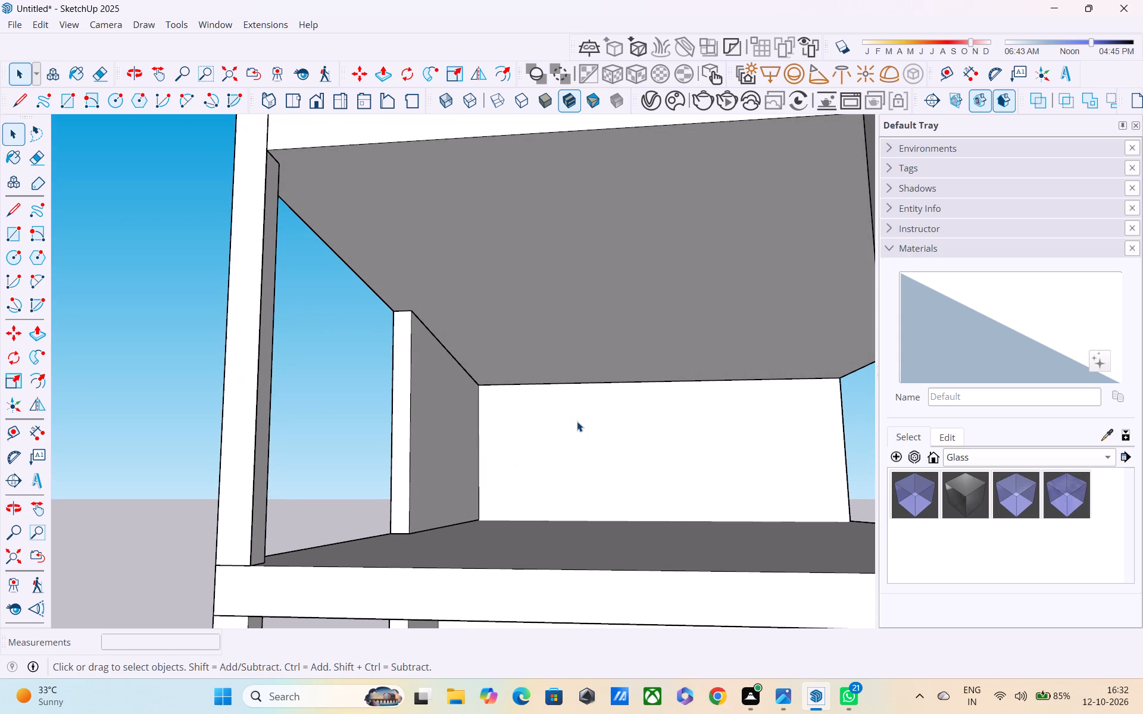
{"action": "middle_click_drag", "start_coordinate": [582, 447], "coordinate": [600, 490]}
{"action": "scroll", "coordinate": [600, 490], "scroll_direction": "down", "scroll_amount": 2}
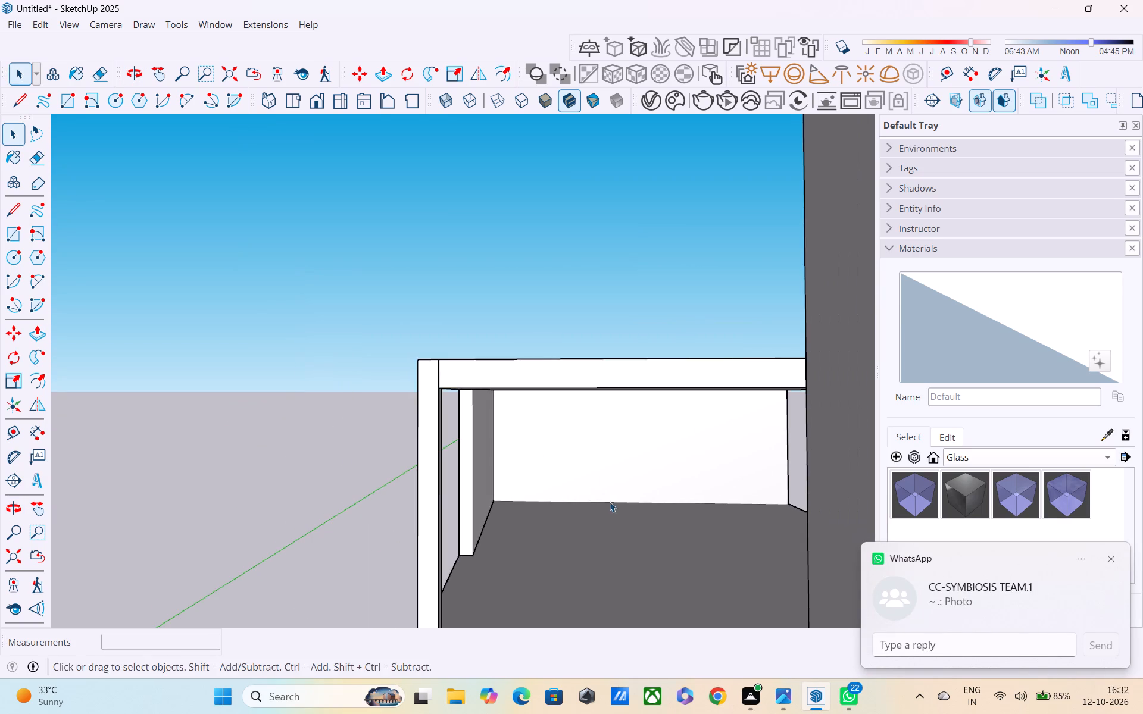
{"action": "middle_click_drag", "start_coordinate": [610, 502], "coordinate": [602, 488]}
{"action": "scroll", "coordinate": [602, 488], "scroll_direction": "up", "scroll_amount": 1}
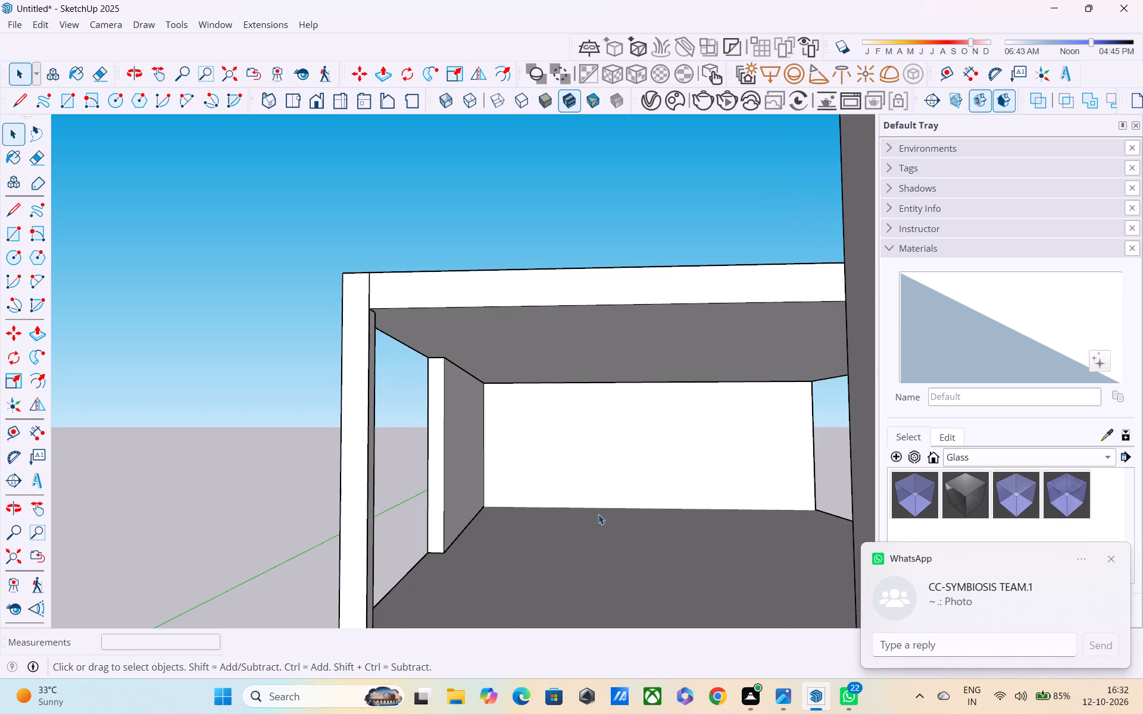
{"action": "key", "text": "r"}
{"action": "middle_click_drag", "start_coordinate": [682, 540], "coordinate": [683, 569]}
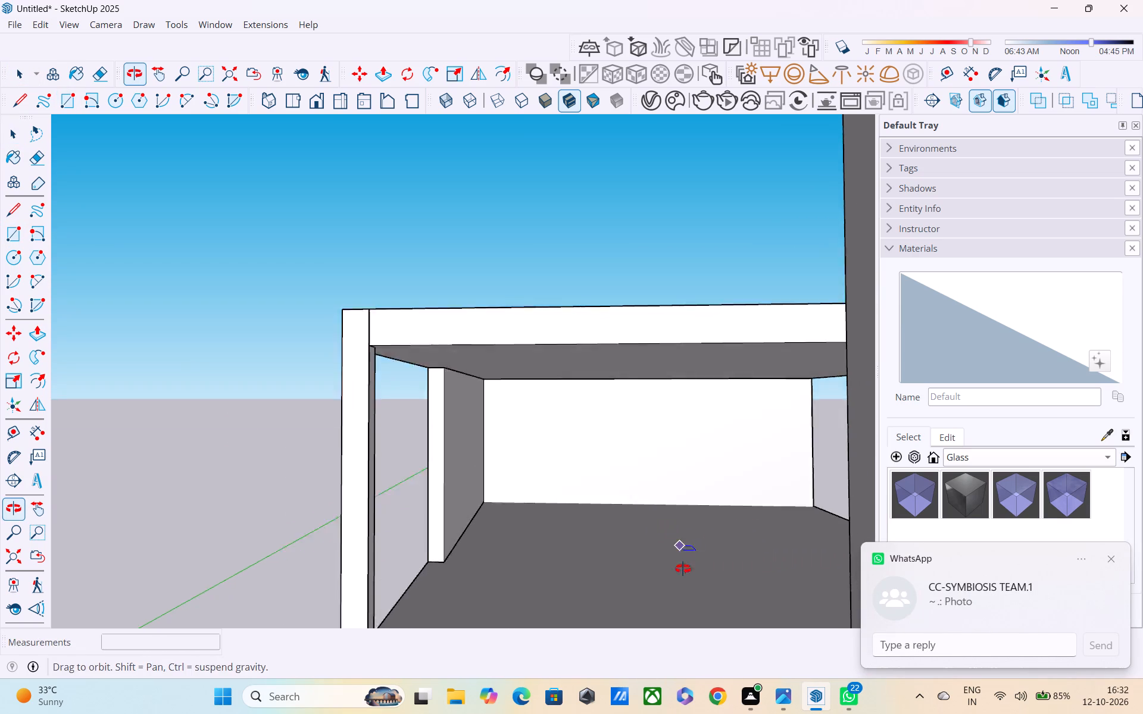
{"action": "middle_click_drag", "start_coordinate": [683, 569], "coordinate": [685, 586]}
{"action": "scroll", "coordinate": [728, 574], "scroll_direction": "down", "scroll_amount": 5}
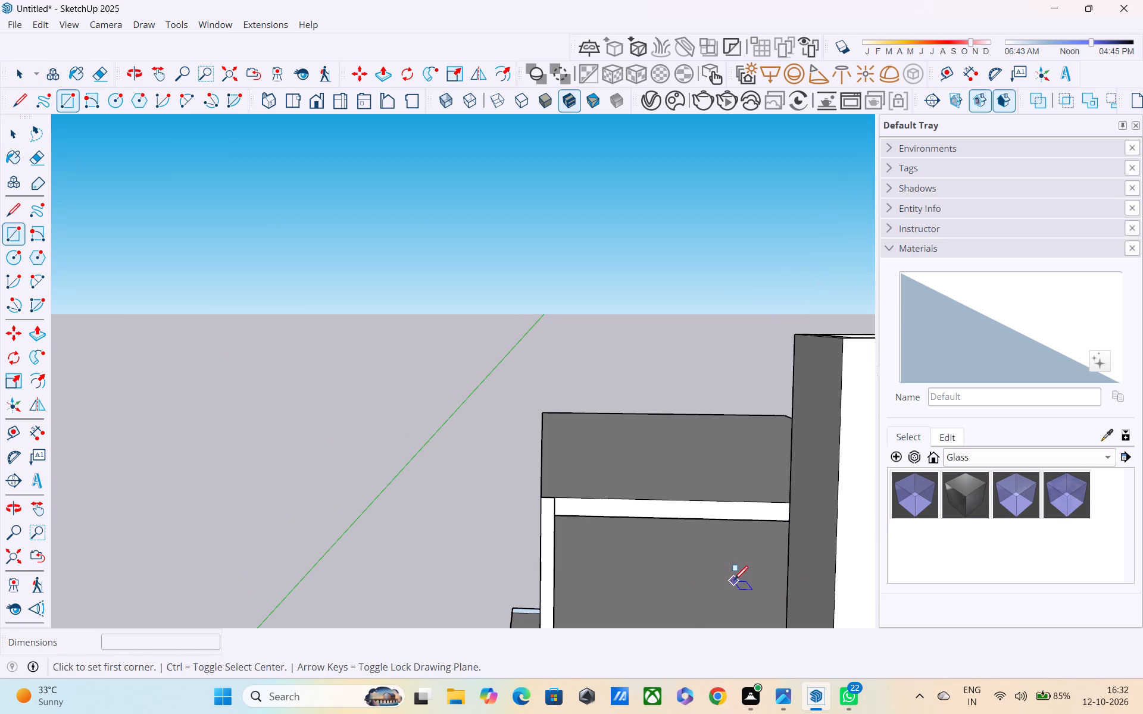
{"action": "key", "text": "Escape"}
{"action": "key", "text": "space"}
Draw a line about 19' long across the upper room's floor, from the tall block's corner along the green axis.
{"action": "scroll", "coordinate": [566, 584], "scroll_direction": "down", "scroll_amount": 4}
{"action": "middle_click_drag", "start_coordinate": [569, 590], "coordinate": [653, 533]}
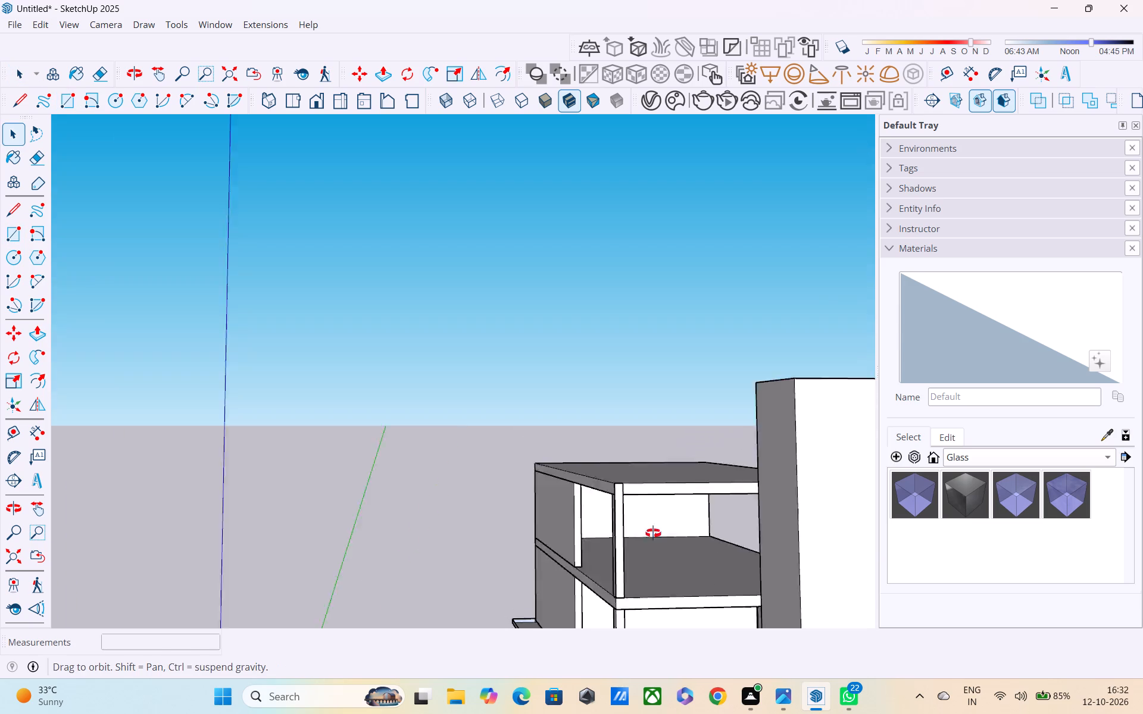
{"action": "middle_click_drag", "start_coordinate": [653, 533], "coordinate": [792, 538]}
{"action": "scroll", "coordinate": [685, 544], "scroll_direction": "up", "scroll_amount": 2}
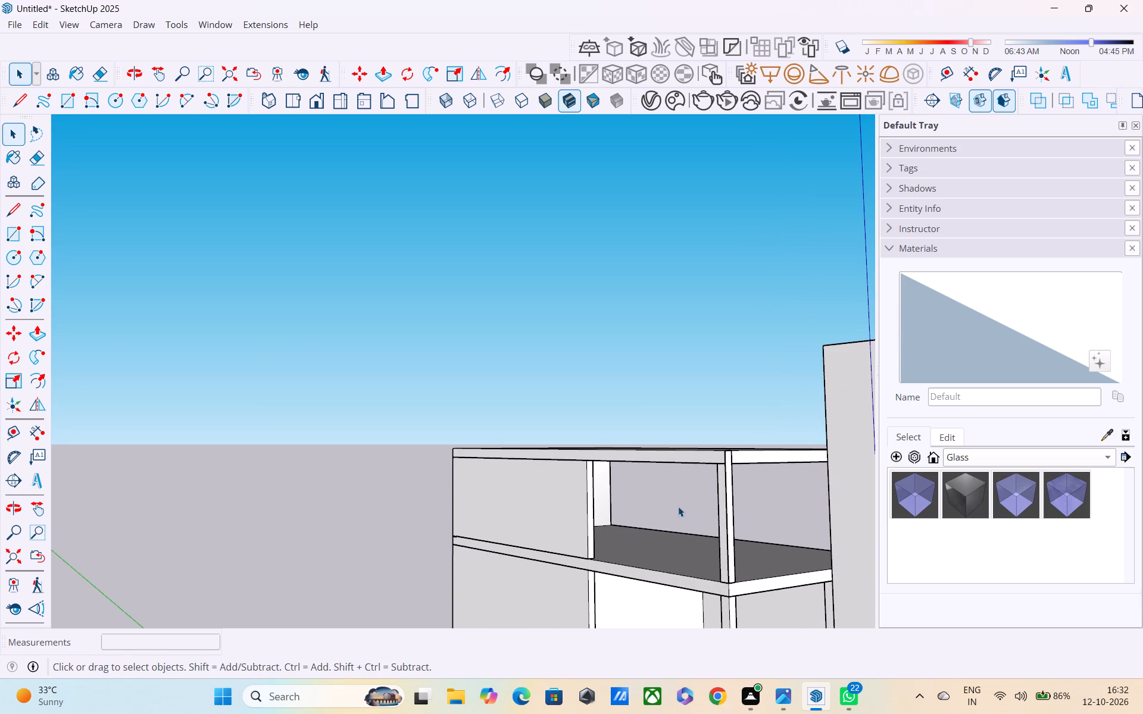
{"action": "scroll", "coordinate": [676, 491], "scroll_direction": "up", "scroll_amount": 3}
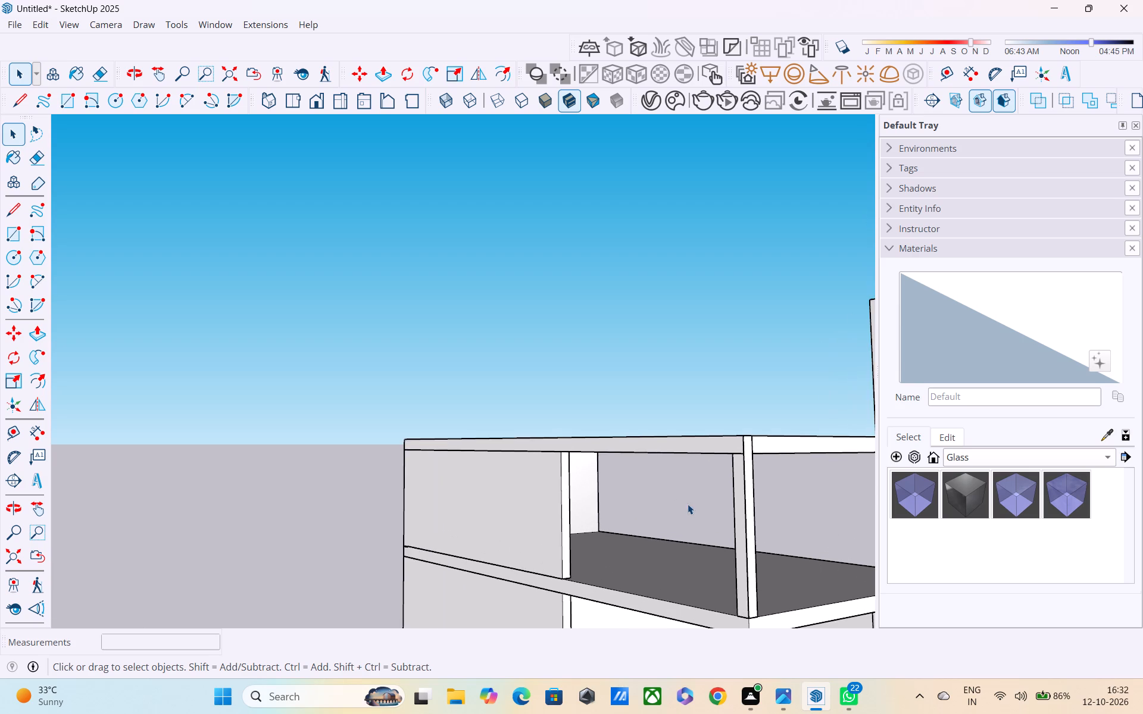
{"action": "middle_click_drag", "start_coordinate": [688, 504], "coordinate": [867, 519]}
{"action": "scroll", "coordinate": [810, 513], "scroll_direction": "up", "scroll_amount": 3}
{"action": "middle_click_drag", "start_coordinate": [810, 513], "coordinate": [885, 529]}
{"action": "scroll", "coordinate": [765, 530], "scroll_direction": "up", "scroll_amount": 7}
{"action": "key", "text": "l"}
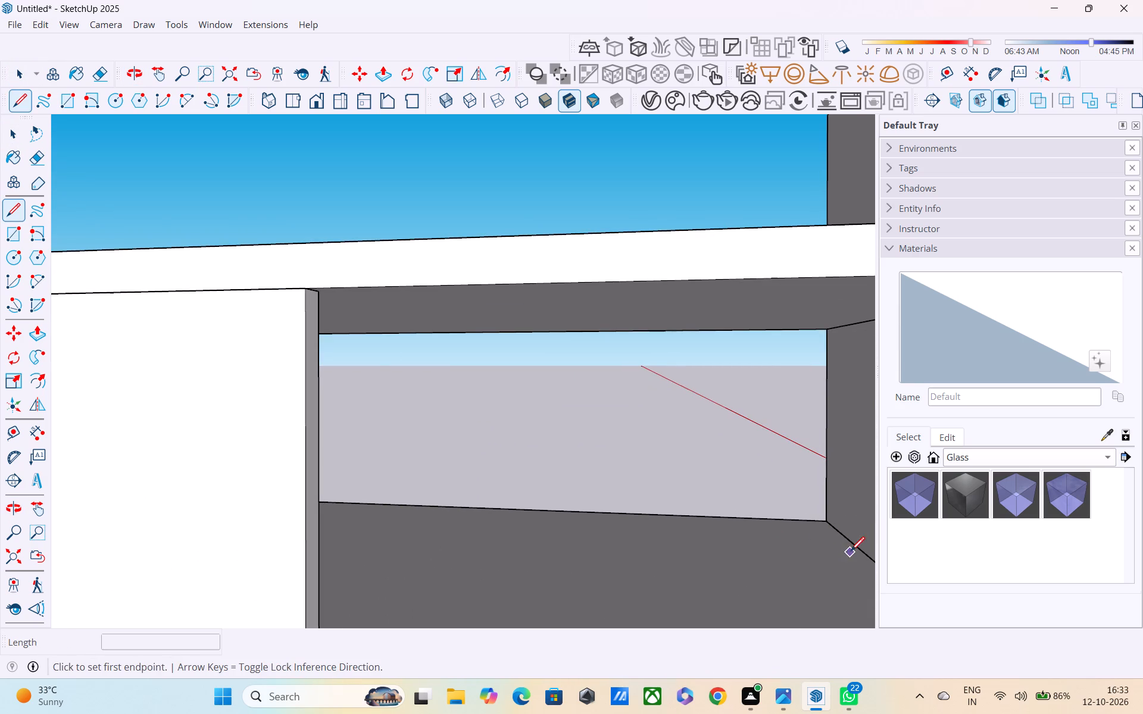
{"action": "scroll", "coordinate": [844, 549], "scroll_direction": "down", "scroll_amount": 6}
{"action": "middle_click_drag", "start_coordinate": [840, 548], "coordinate": [769, 545], "text": "shift"}
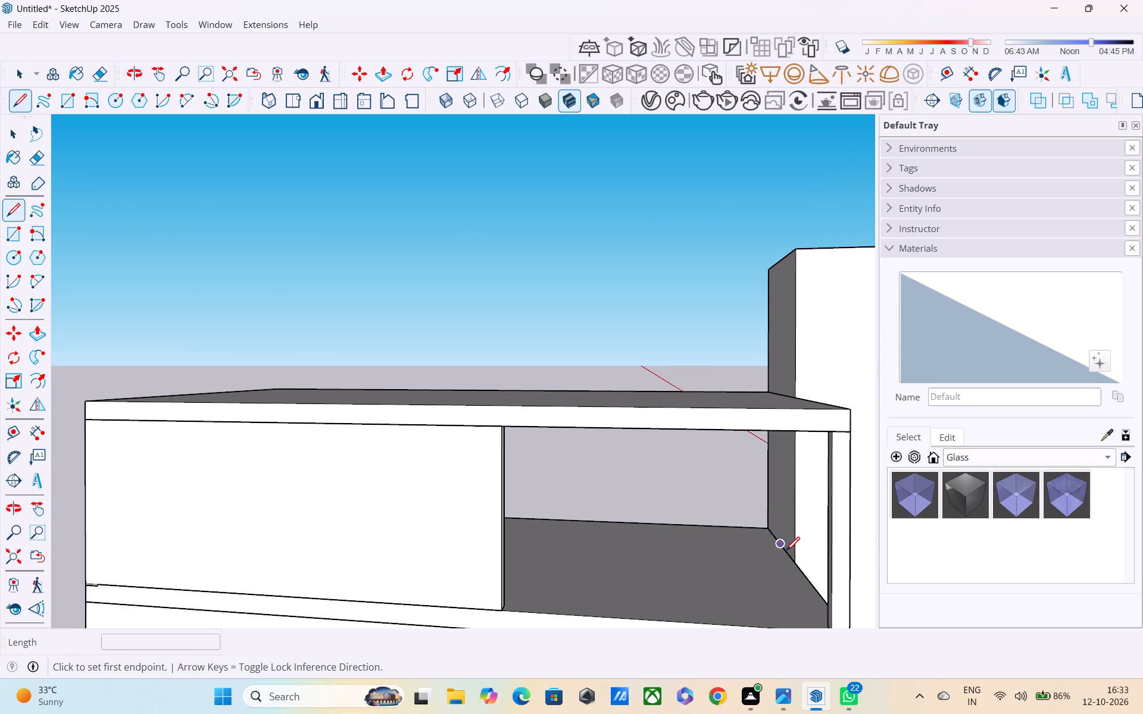
{"action": "left_click", "coordinate": [791, 563]}
{"action": "middle_click_drag", "start_coordinate": [628, 556], "coordinate": [423, 541]}
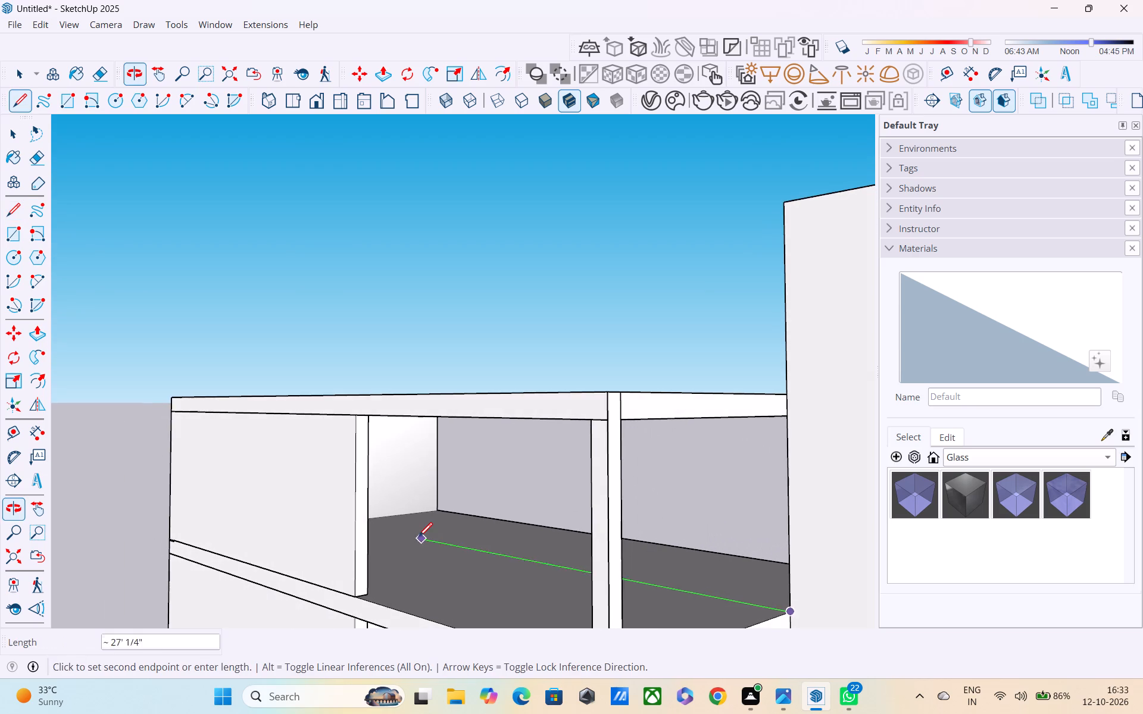
{"action": "middle_click_drag", "start_coordinate": [480, 582], "coordinate": [330, 596]}
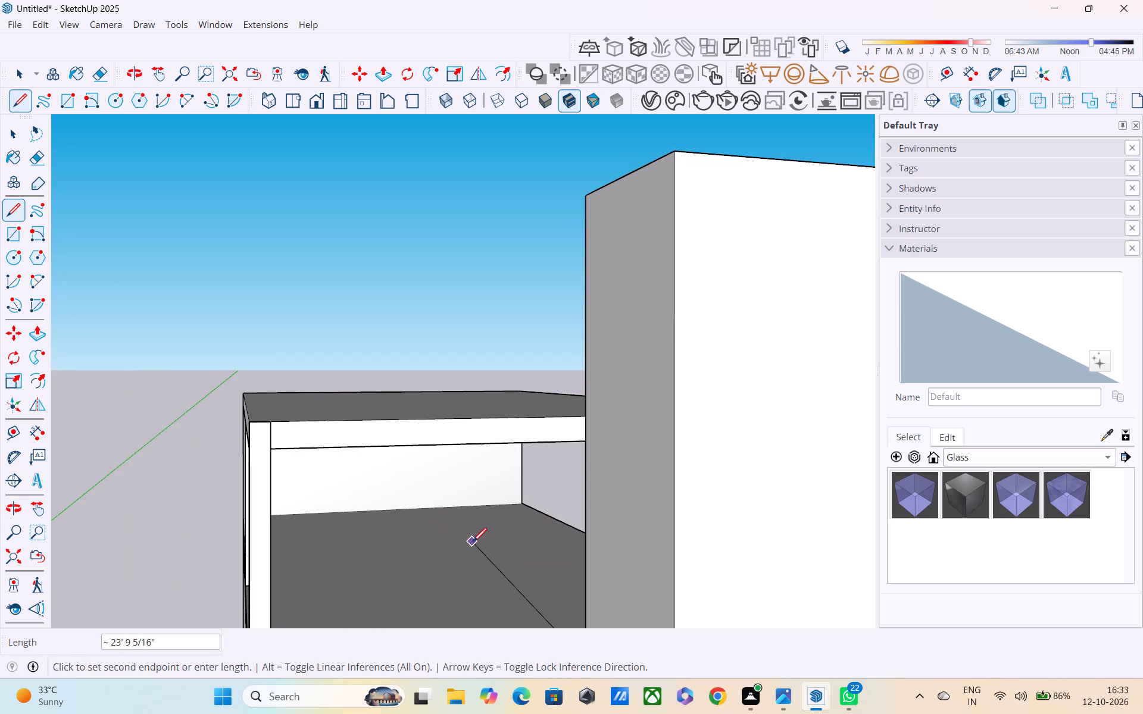
{"action": "middle_click_drag", "start_coordinate": [455, 548], "coordinate": [379, 559]}
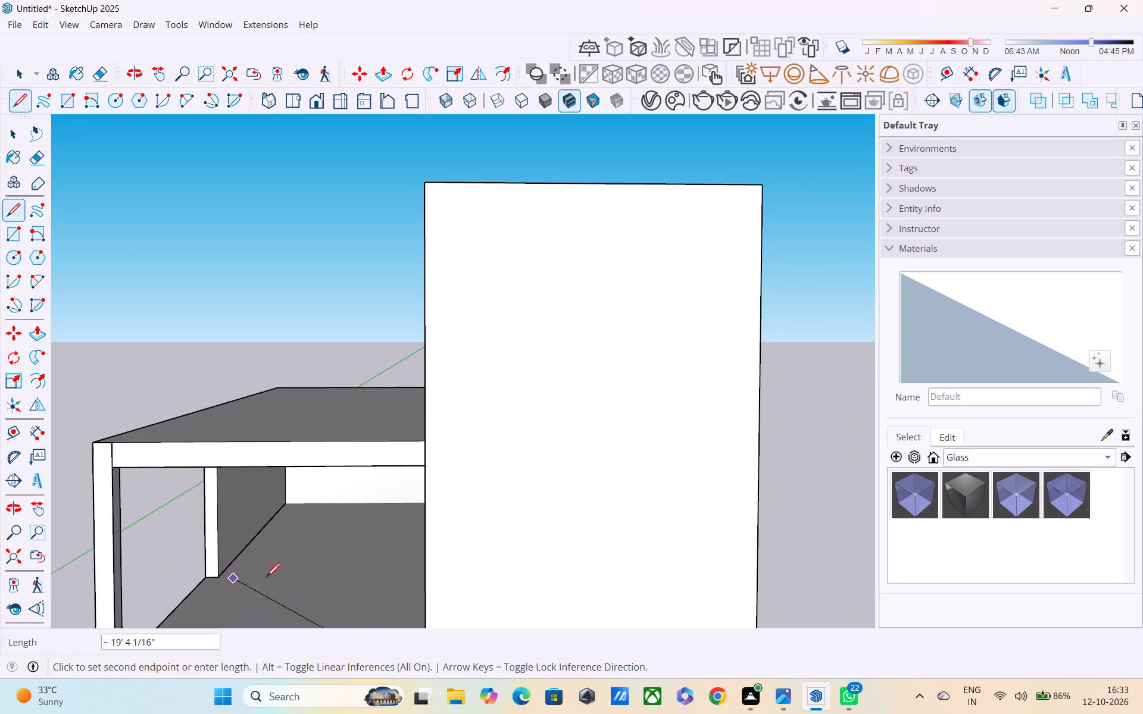
{"action": "scroll", "coordinate": [438, 569], "scroll_direction": "up", "scroll_amount": 1}
{"action": "middle_click_drag", "start_coordinate": [438, 569], "coordinate": [547, 568]}
{"action": "scroll", "coordinate": [438, 569], "scroll_direction": "down", "scroll_amount": 1}
{"action": "scroll", "coordinate": [547, 568], "scroll_direction": "up", "scroll_amount": 1}
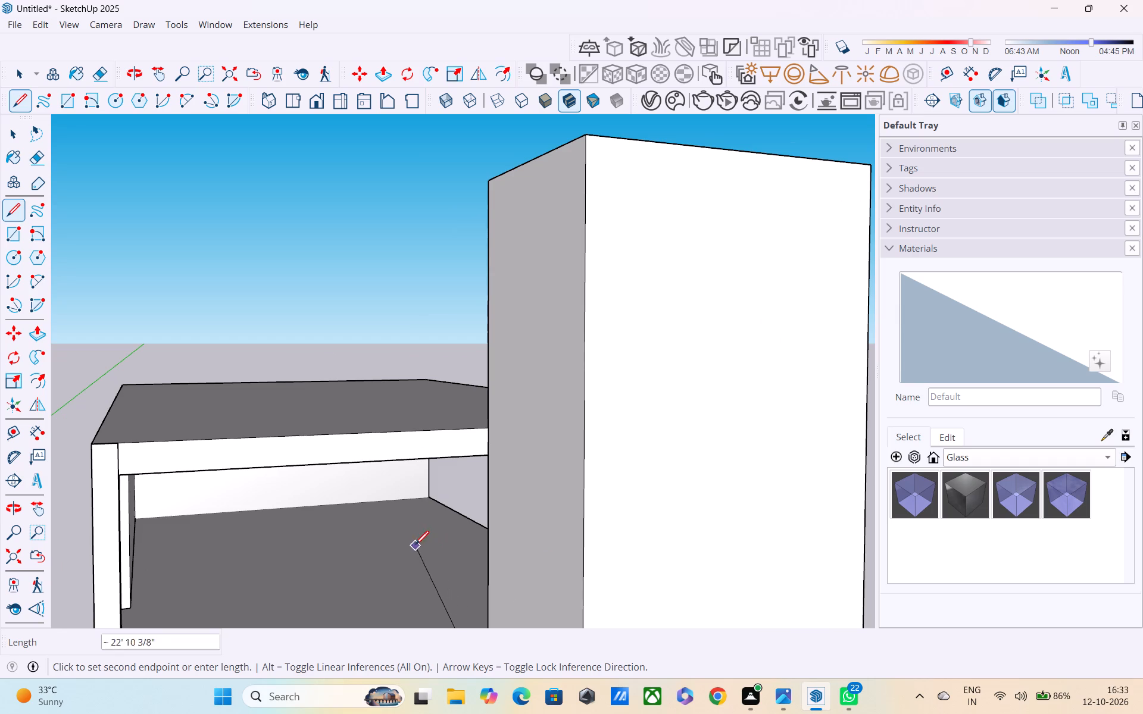
{"action": "left_click", "coordinate": [369, 559]}
Continue the outline with a 9' vertical line to the ceiling and a ceiling line about 18' 11 3/4" long back to the tall block.
{"action": "middle_click_drag", "start_coordinate": [354, 556], "coordinate": [492, 548]}
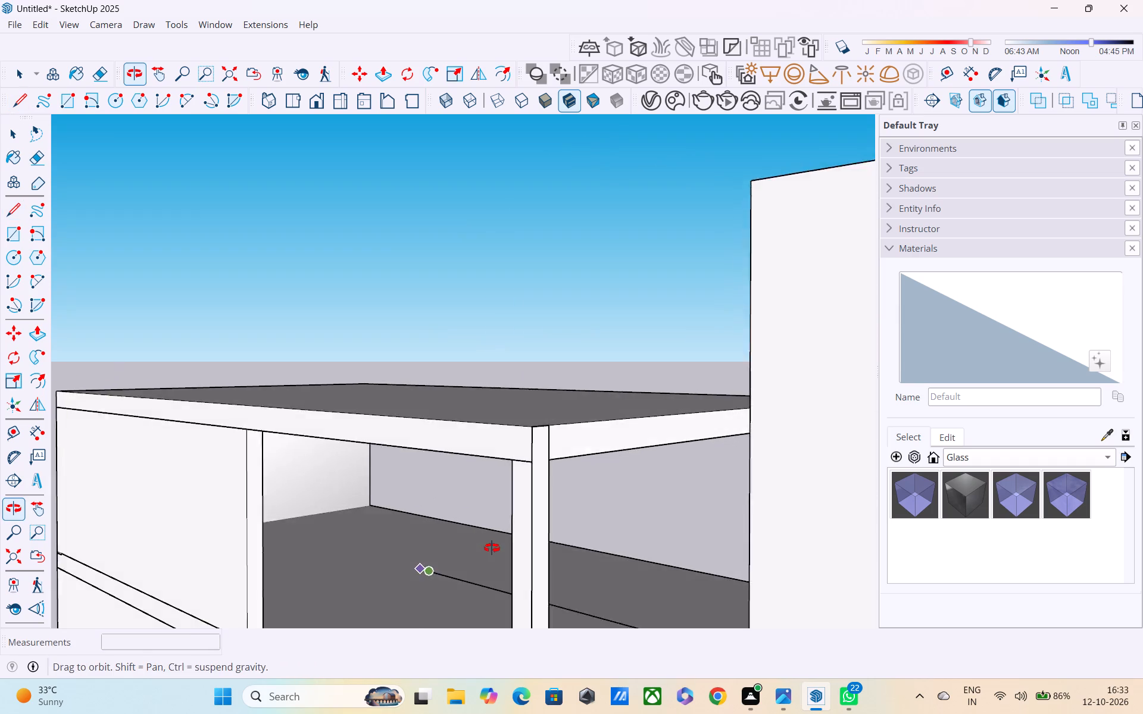
{"action": "middle_click_drag", "start_coordinate": [492, 548], "coordinate": [506, 546]}
{"action": "scroll", "coordinate": [506, 546], "scroll_direction": "down", "scroll_amount": 2}
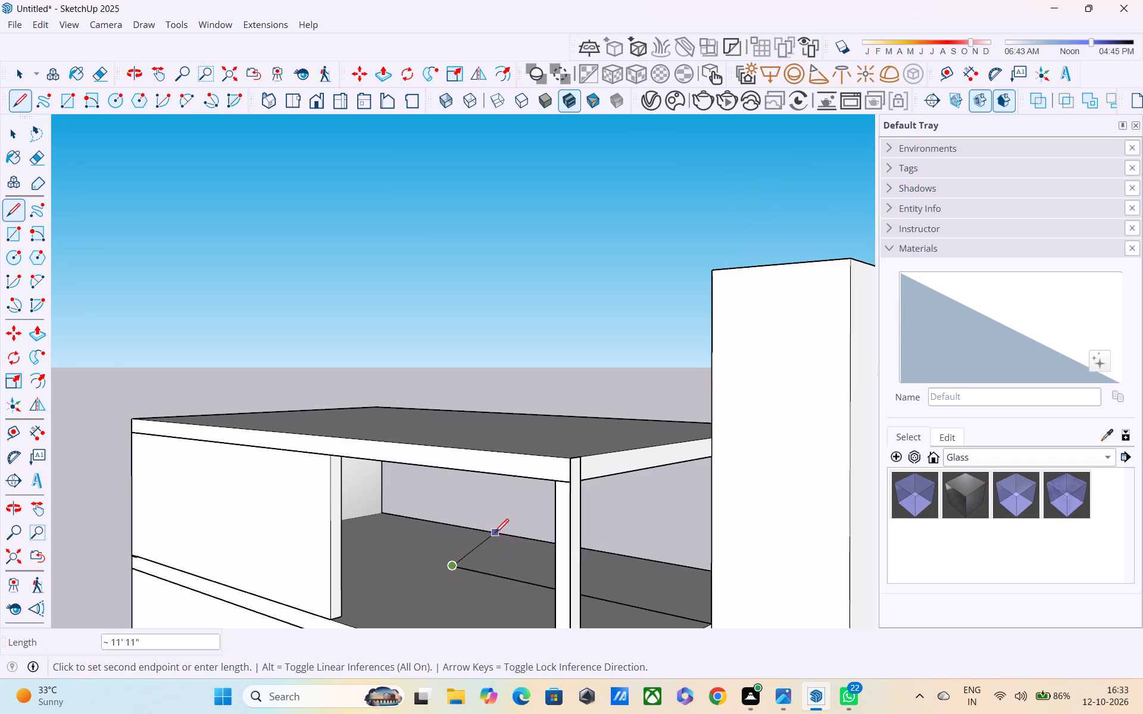
{"action": "middle_click_drag", "start_coordinate": [454, 459], "coordinate": [467, 414]}
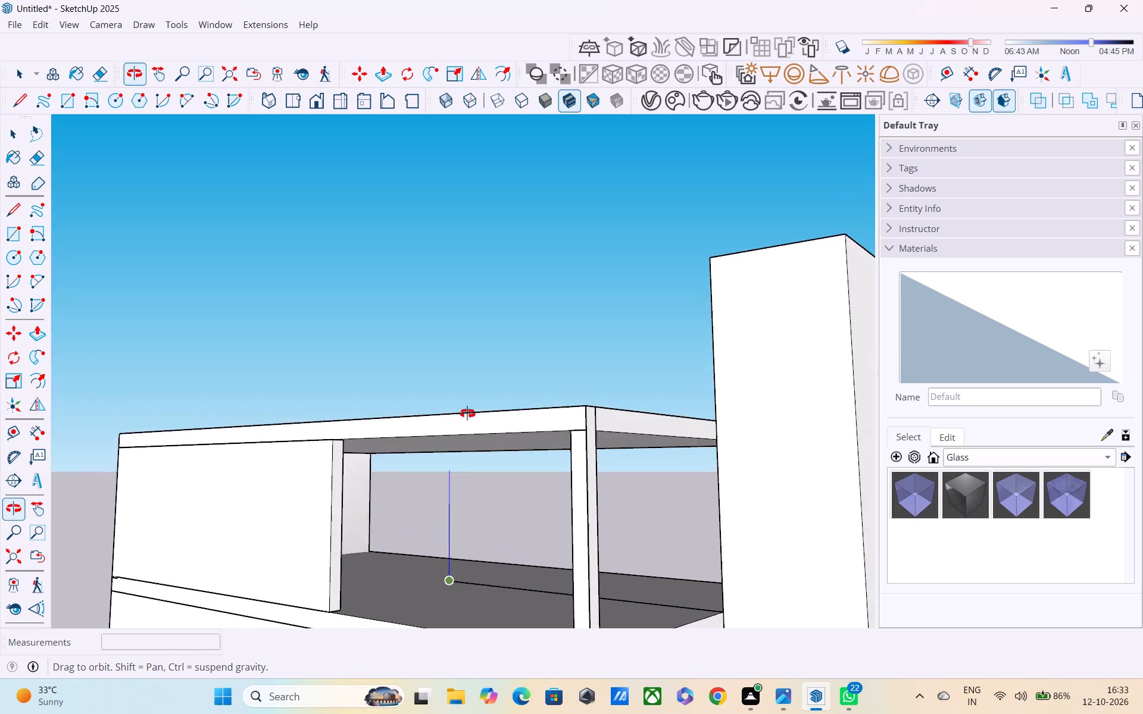
{"action": "middle_click_drag", "start_coordinate": [467, 414], "coordinate": [472, 396]}
{"action": "left_click", "coordinate": [444, 457]}
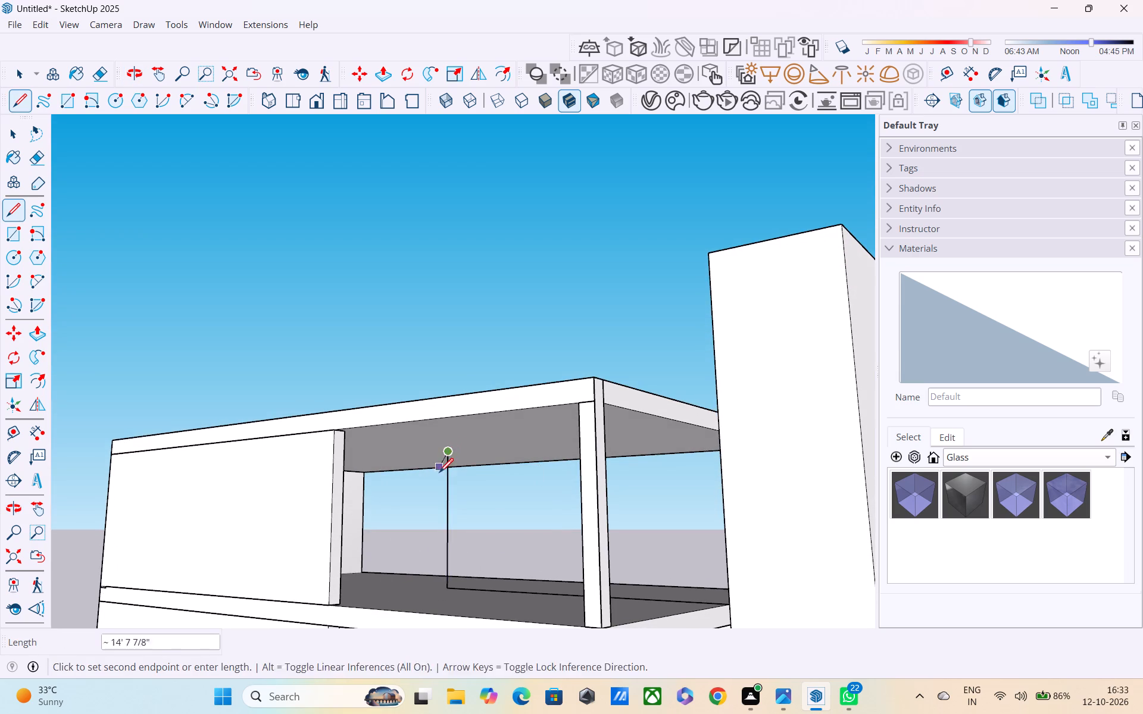
{"action": "middle_click_drag", "start_coordinate": [439, 476], "coordinate": [471, 479]}
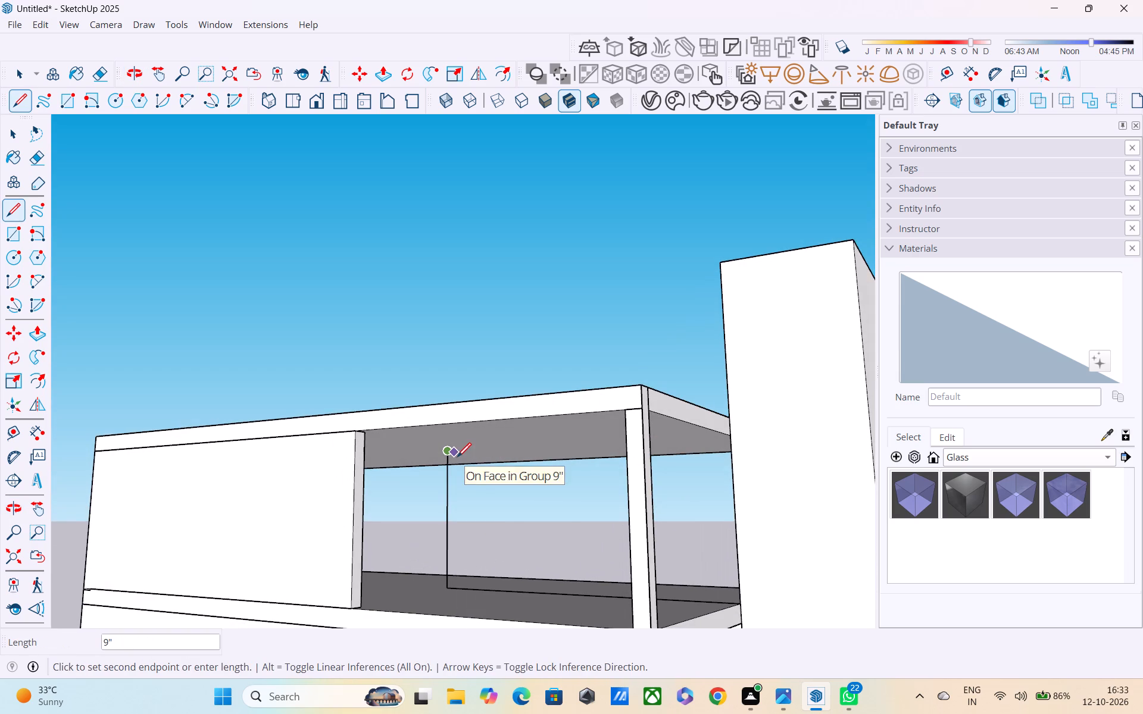
{"action": "left_click", "coordinate": [732, 434]}
{"action": "middle_click_drag", "start_coordinate": [724, 465], "coordinate": [612, 486]}
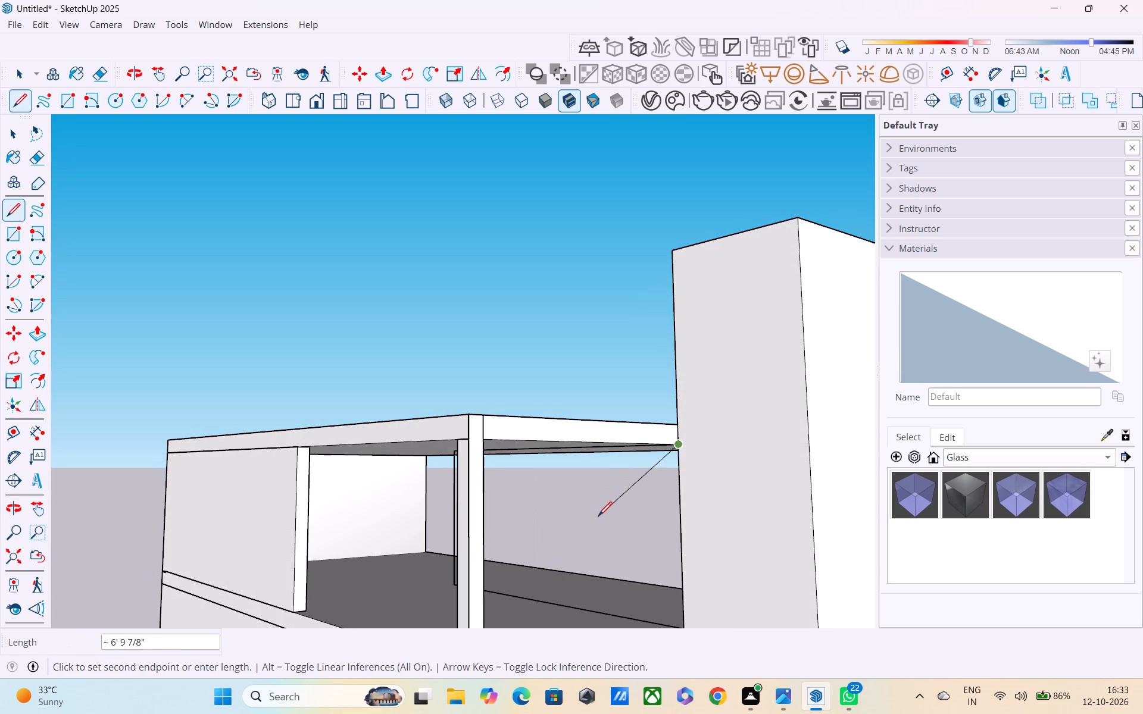
{"action": "key", "text": "Escape"}
Draw a rectangle 9' by about 18' 11 3/4" over the outline, from its upper free corner to its base at the tall block.
{"action": "key", "text": "r"}
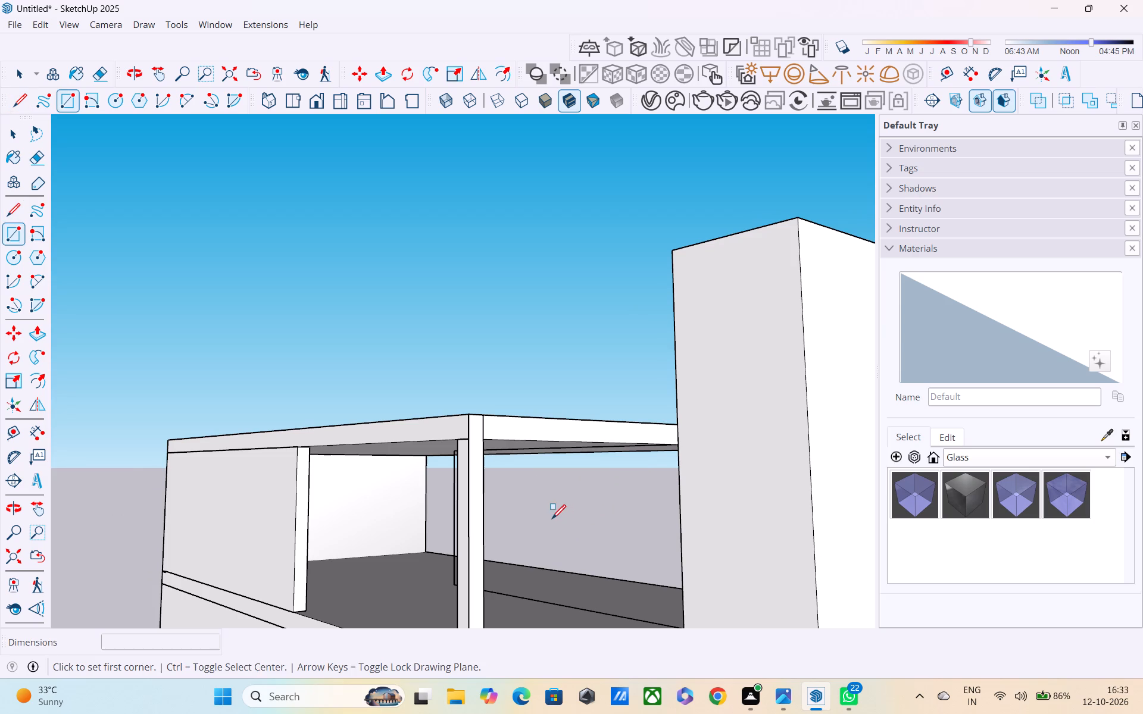
{"action": "middle_click_drag", "start_coordinate": [446, 487], "coordinate": [537, 487]}
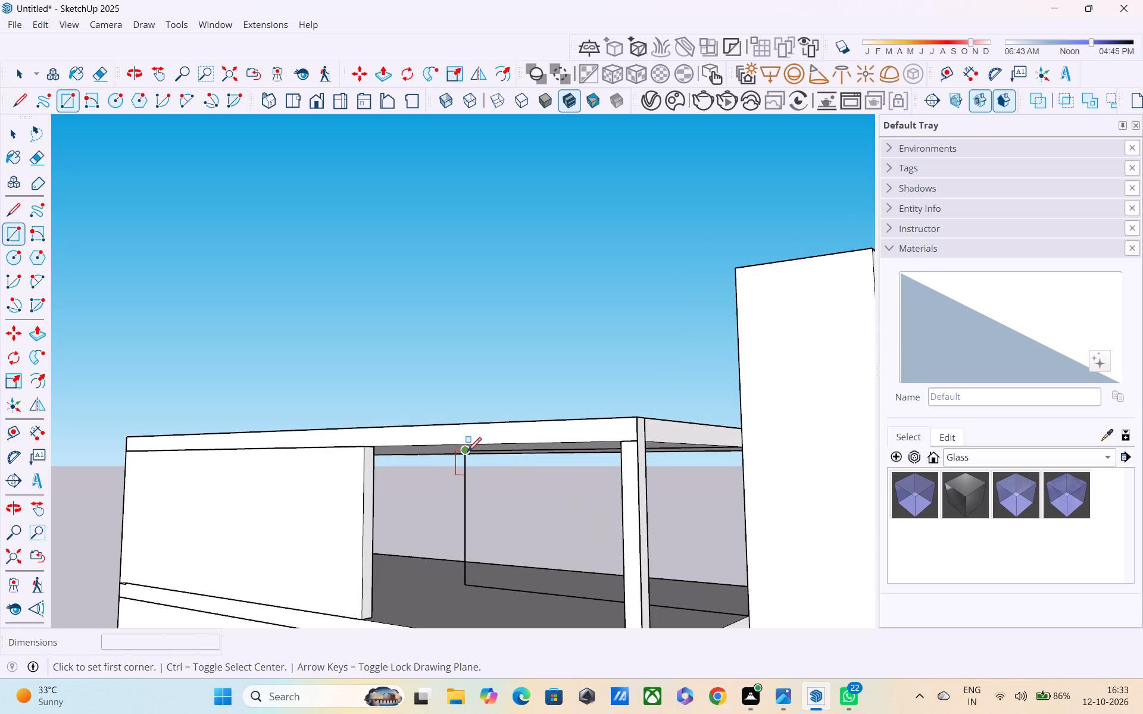
{"action": "left_click", "coordinate": [467, 453]}
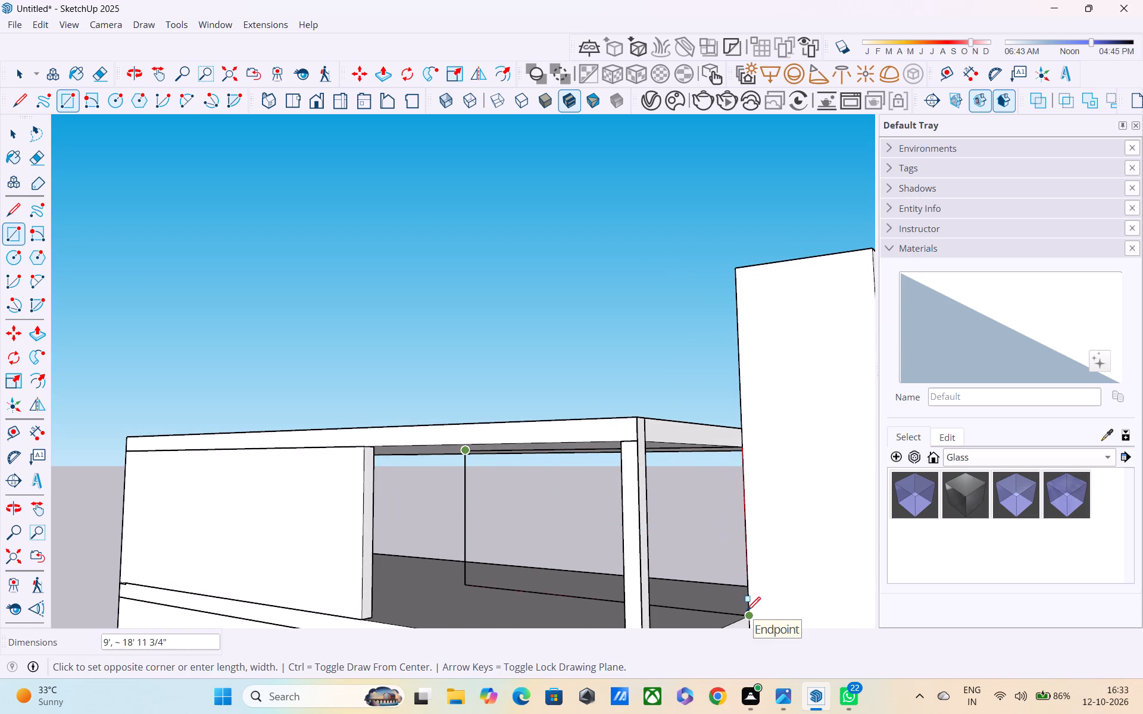
{"action": "left_click", "coordinate": [747, 612]}
Draw a 9' high vertical rectangle perpendicular to the new partition, from the base of its free end up to the ceiling.
{"action": "scroll", "coordinate": [651, 571], "scroll_direction": "down", "scroll_amount": 2}
{"action": "middle_click_drag", "start_coordinate": [582, 559], "coordinate": [422, 562]}
{"action": "middle_click_drag", "start_coordinate": [468, 562], "coordinate": [464, 561]}
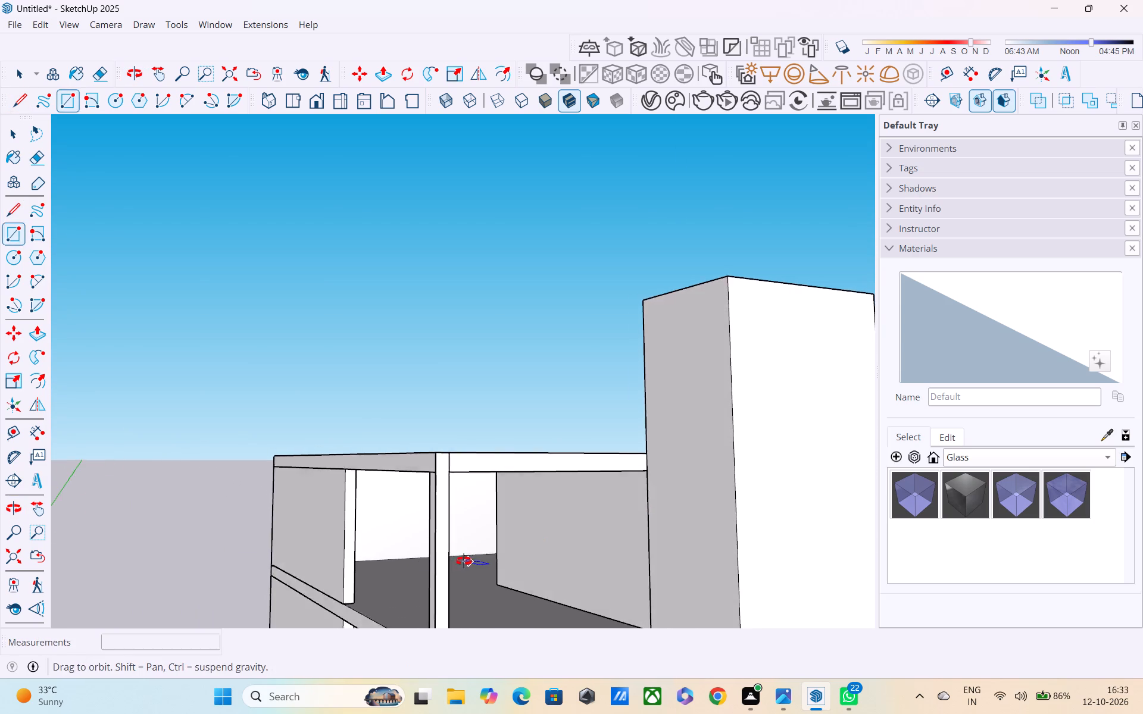
{"action": "middle_click_drag", "start_coordinate": [464, 561], "coordinate": [410, 560]}
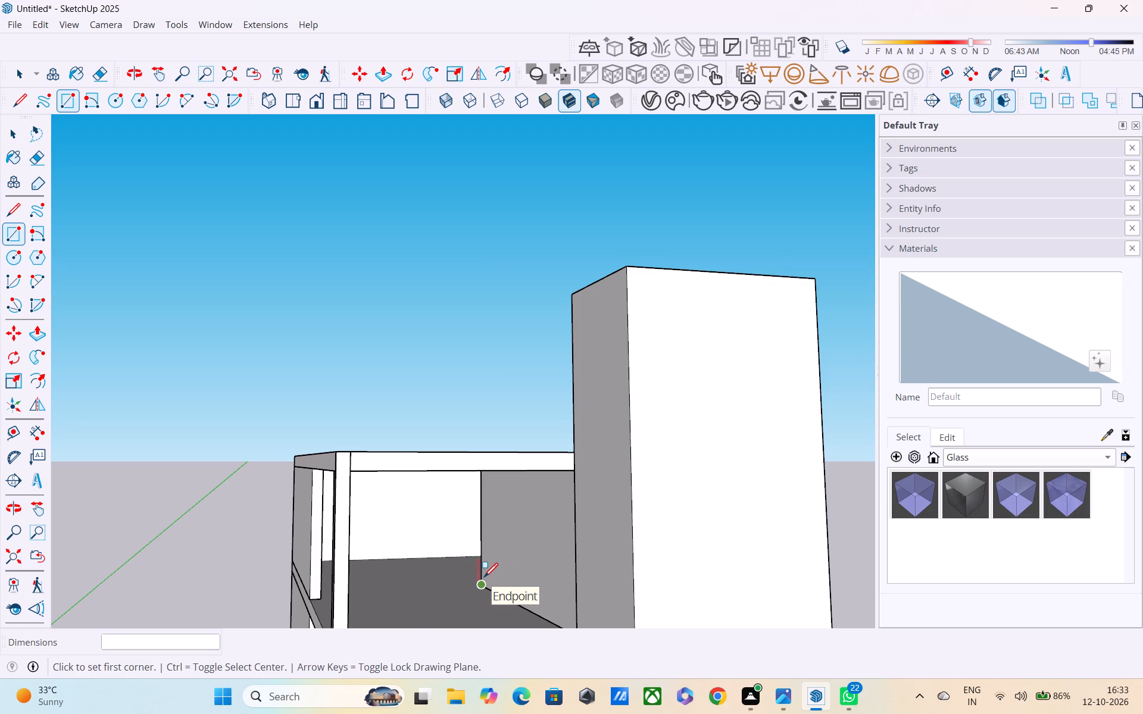
{"action": "left_click", "coordinate": [484, 578]}
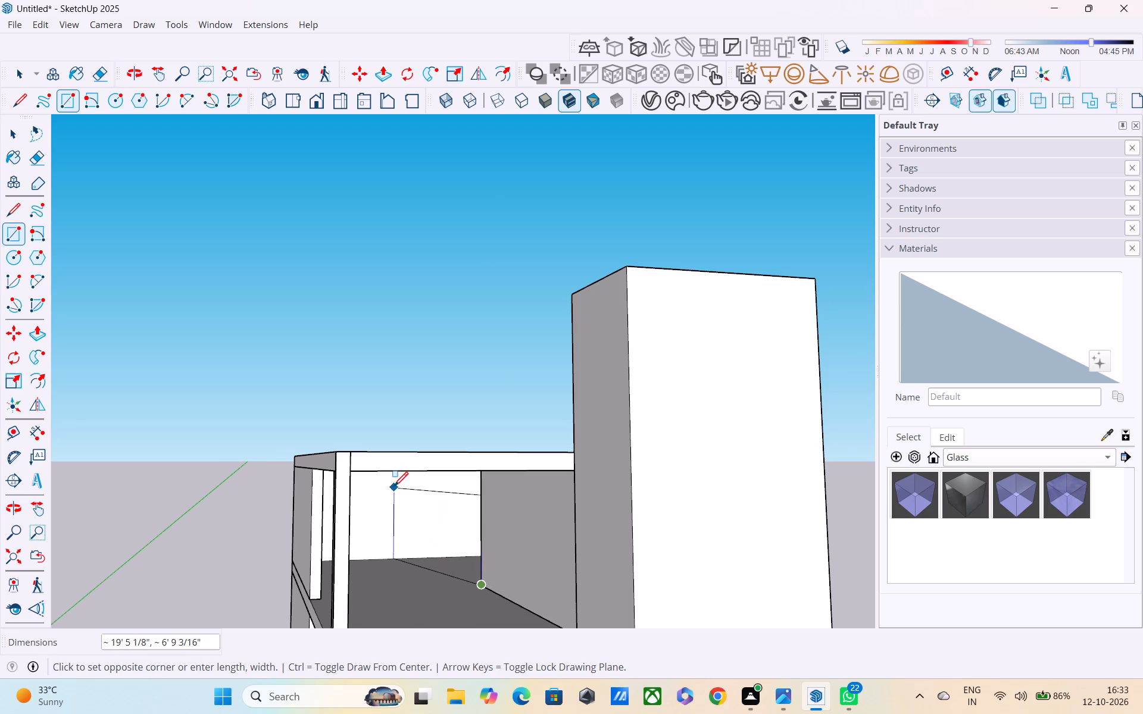
{"action": "middle_click_drag", "start_coordinate": [363, 483], "coordinate": [333, 482]}
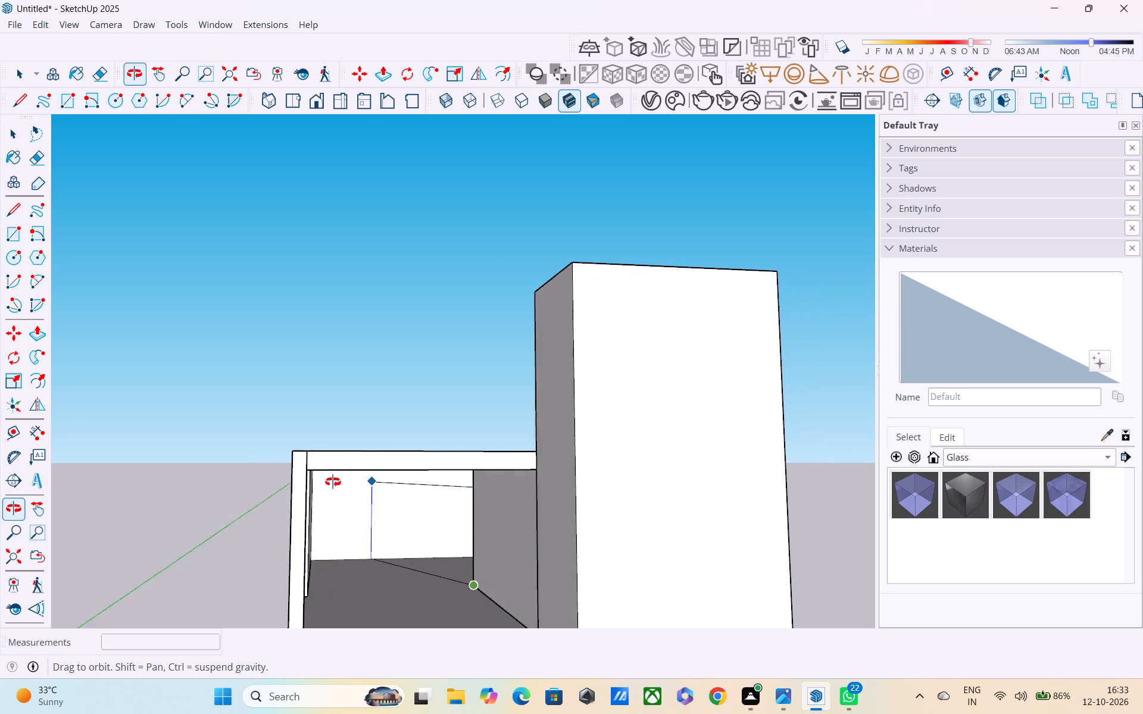
{"action": "middle_click_drag", "start_coordinate": [333, 482], "coordinate": [320, 477]}
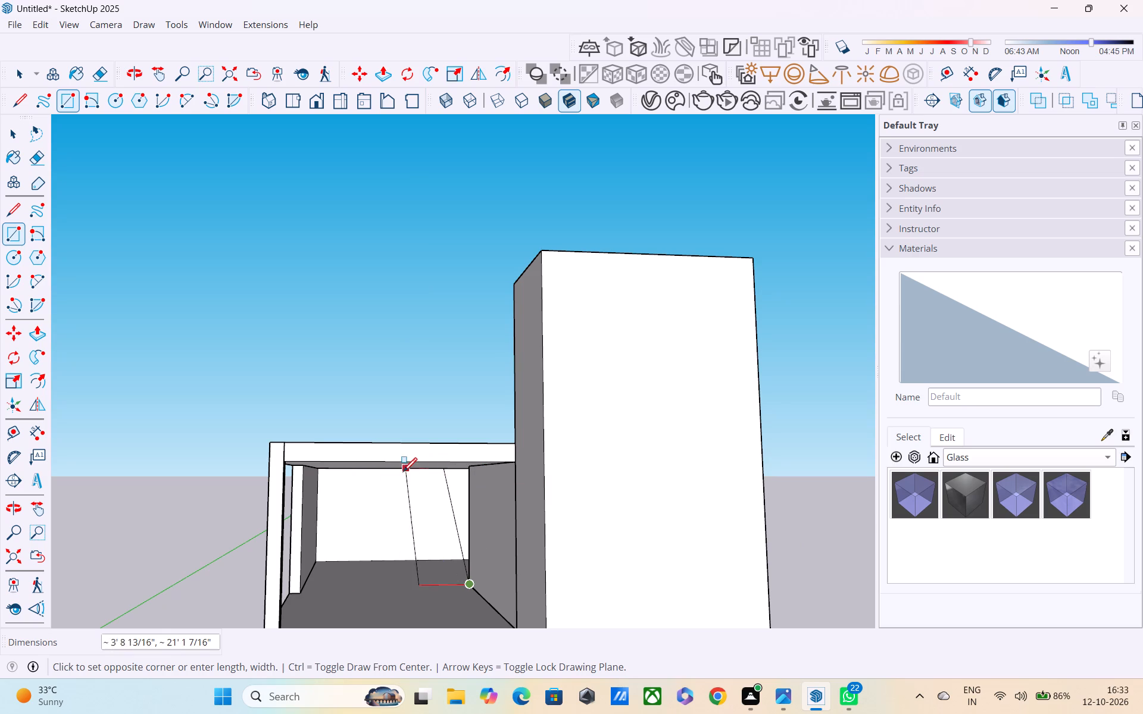
{"action": "middle_click_drag", "start_coordinate": [348, 462], "coordinate": [348, 455]}
{"action": "scroll", "coordinate": [348, 492], "scroll_direction": "up", "scroll_amount": 6}
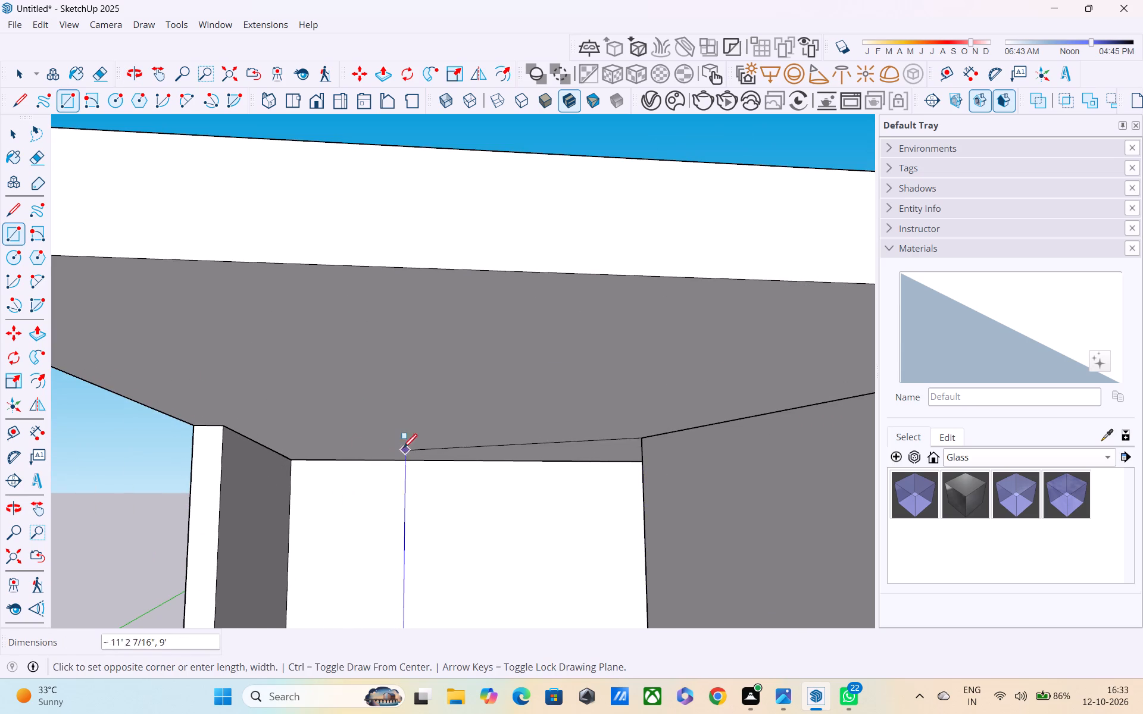
{"action": "scroll", "coordinate": [394, 444], "scroll_direction": "down", "scroll_amount": 5}
{"action": "middle_click_drag", "start_coordinate": [354, 478], "coordinate": [585, 483]}
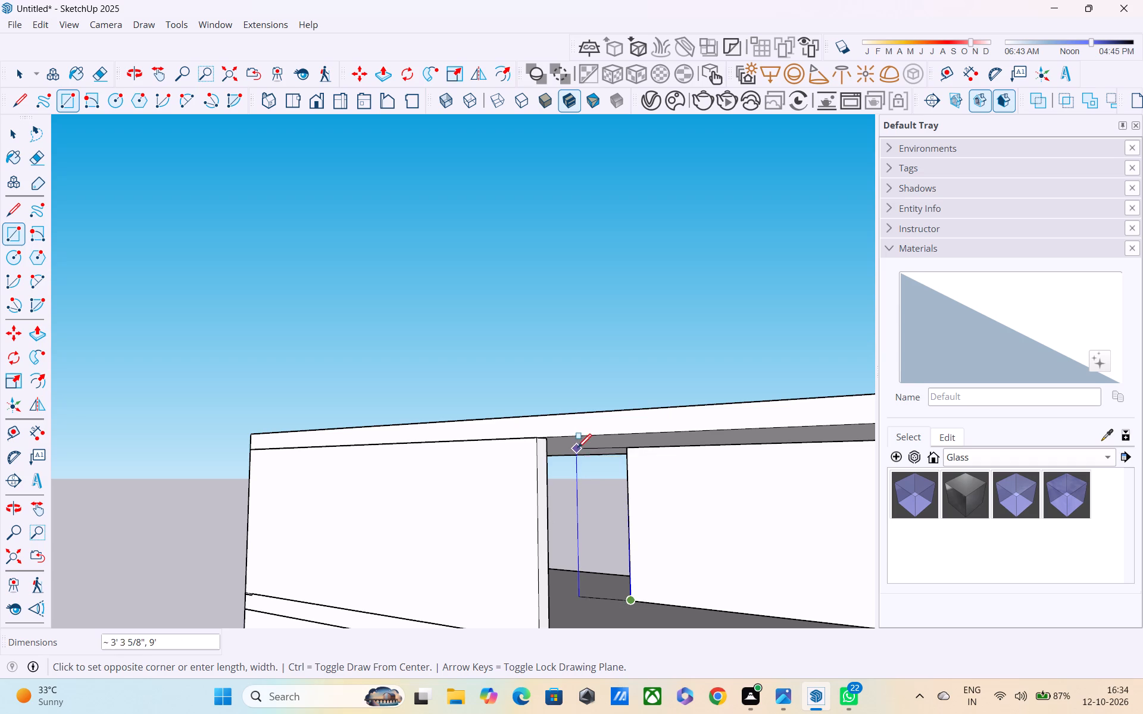
{"action": "left_click", "coordinate": [578, 443]}
{"action": "middle_click_drag", "start_coordinate": [580, 468], "coordinate": [430, 499]}
{"action": "scroll", "coordinate": [428, 500], "scroll_direction": "down", "scroll_amount": 4}
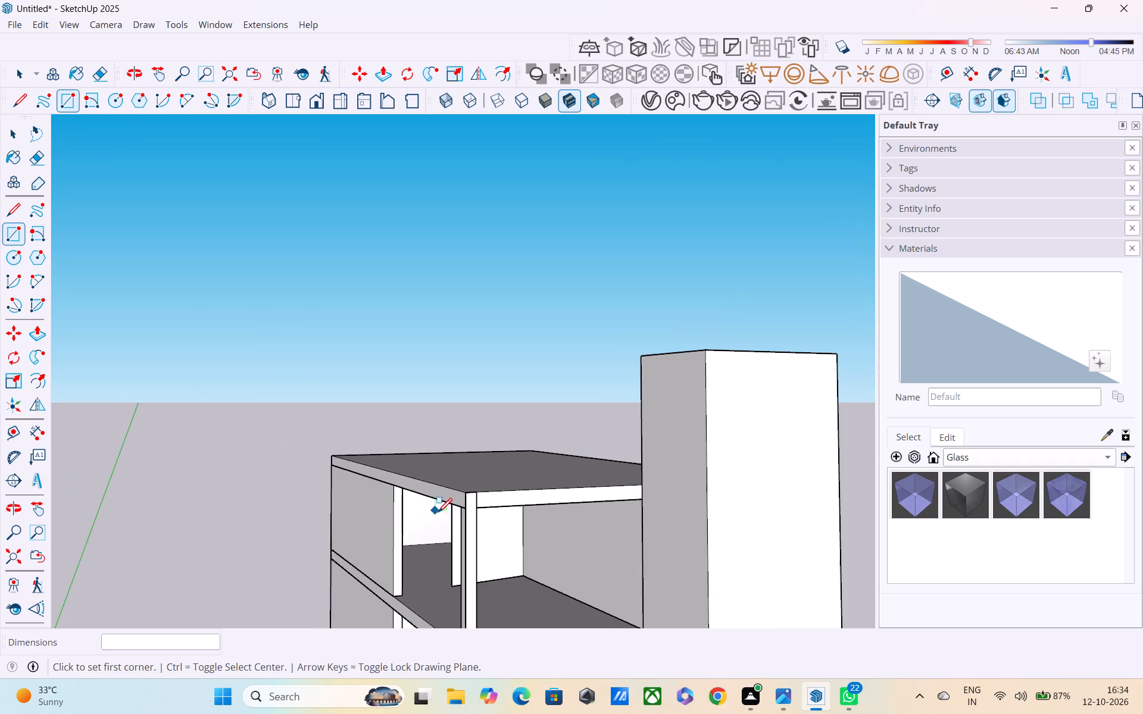
Examine the new partition faces in the upper room from several angles, inside and outside.
{"action": "middle_click_drag", "start_coordinate": [479, 550], "coordinate": [399, 515]}
{"action": "scroll", "coordinate": [410, 535], "scroll_direction": "up", "scroll_amount": 3}
{"action": "scroll", "coordinate": [430, 547], "scroll_direction": "down", "scroll_amount": 1}
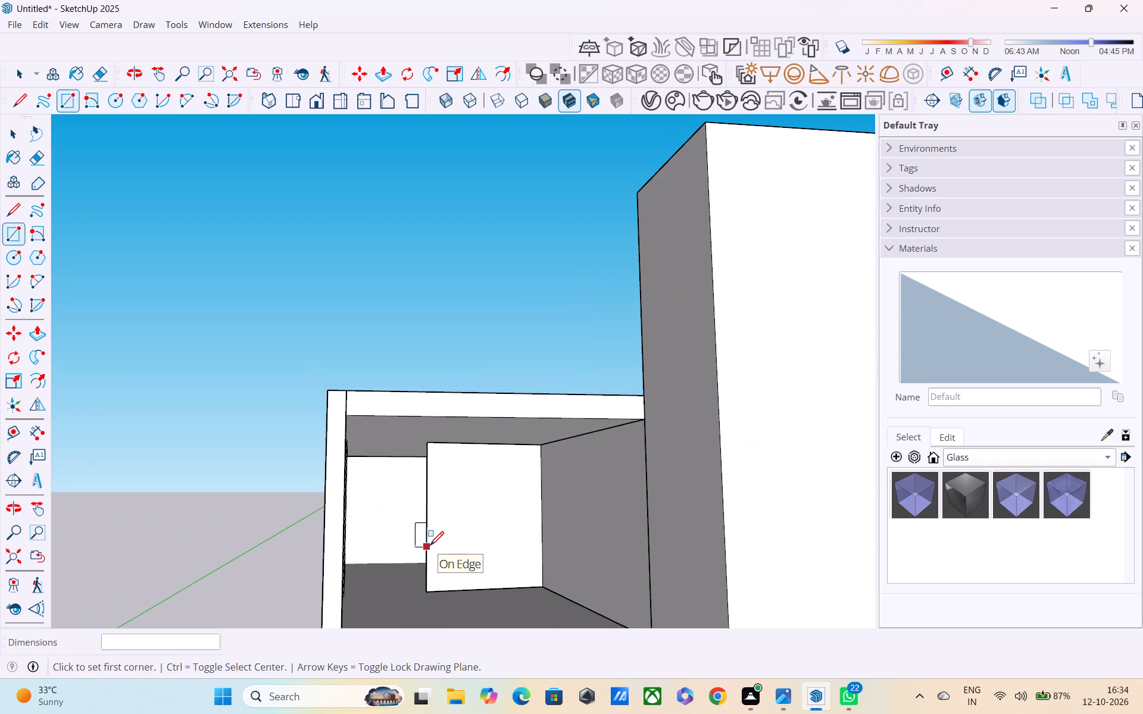
{"action": "scroll", "coordinate": [430, 547], "scroll_direction": "down", "scroll_amount": 2}
{"action": "middle_click_drag", "start_coordinate": [431, 545], "coordinate": [545, 559]}
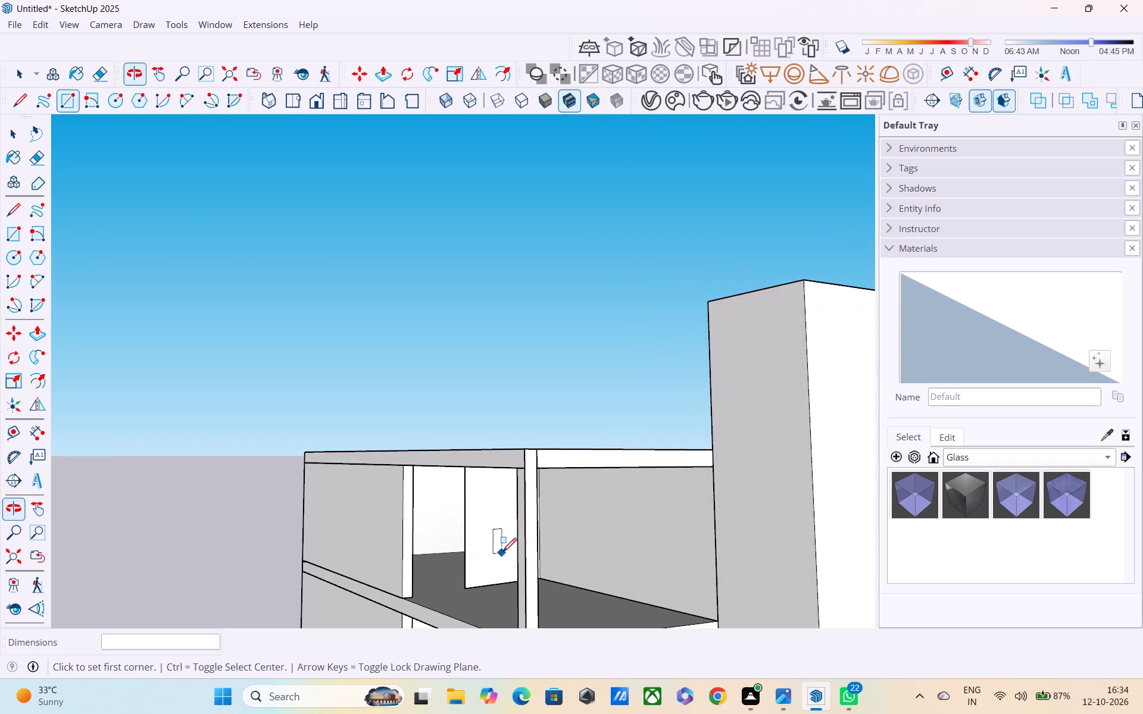
{"action": "scroll", "coordinate": [501, 552], "scroll_direction": "up", "scroll_amount": 2}
{"action": "scroll", "coordinate": [443, 556], "scroll_direction": "up", "scroll_amount": 8}
{"action": "scroll", "coordinate": [443, 561], "scroll_direction": "down", "scroll_amount": 3}
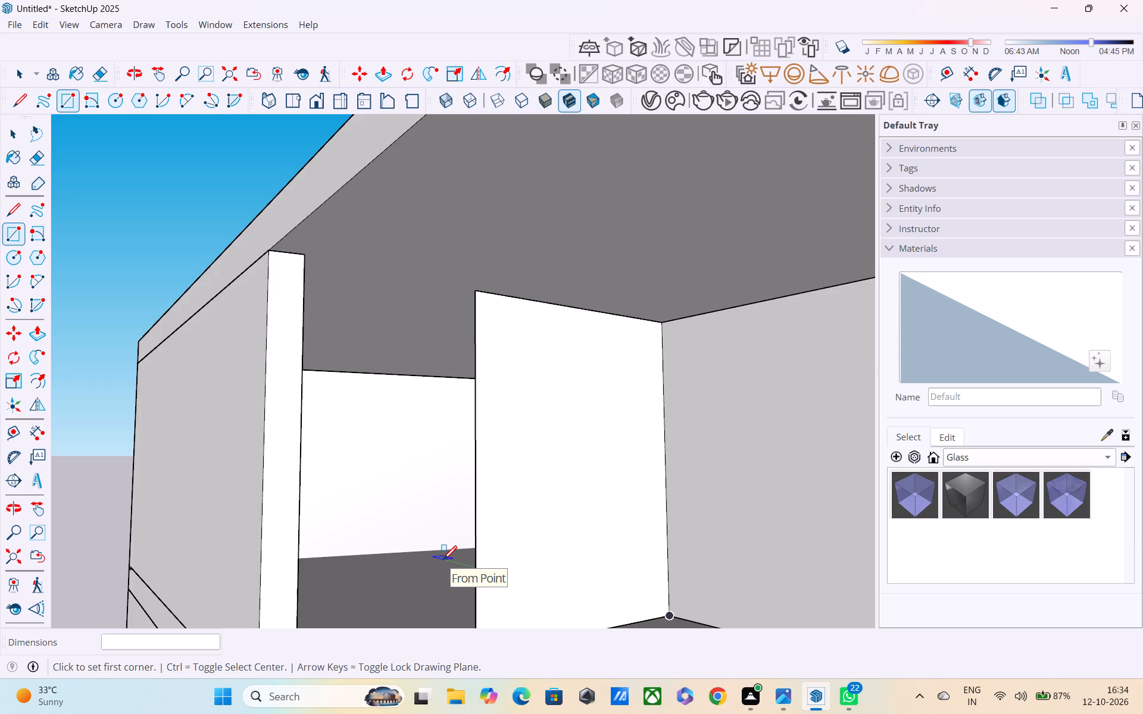
{"action": "scroll", "coordinate": [443, 561], "scroll_direction": "down", "scroll_amount": 7}
{"action": "key", "text": "Escape"}
{"action": "key", "text": "Escape"}
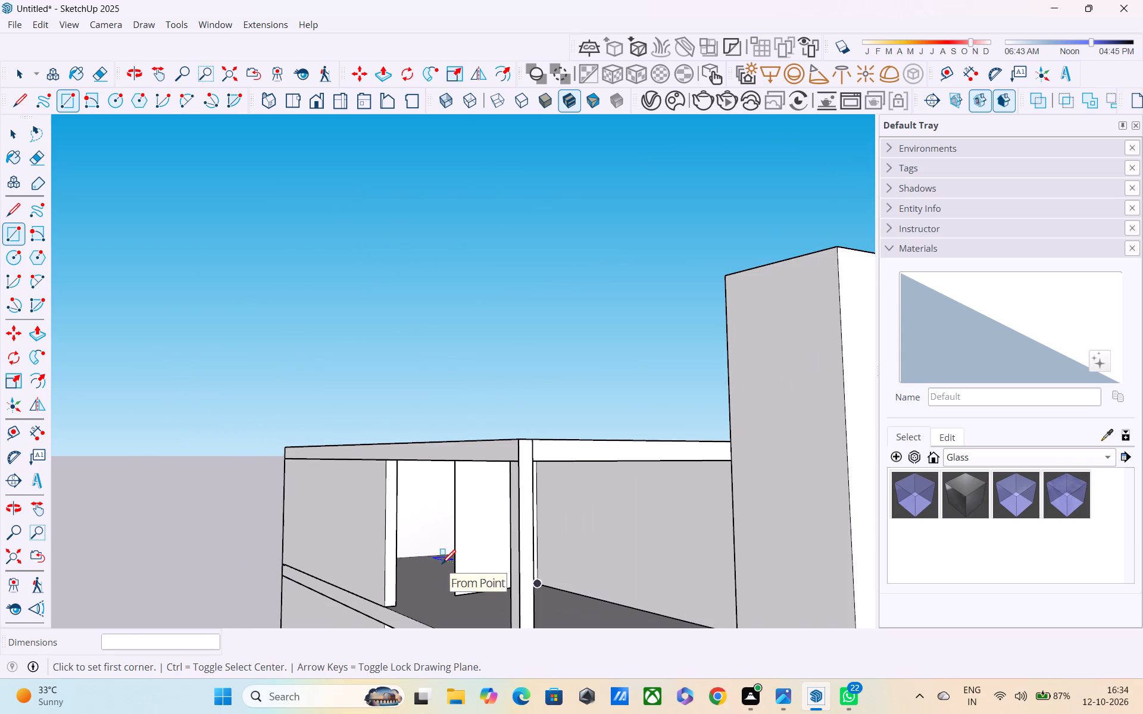
{"action": "scroll", "coordinate": [438, 569], "scroll_direction": "down", "scroll_amount": 4}
{"action": "middle_click_drag", "start_coordinate": [433, 573], "coordinate": [598, 565]}
{"action": "scroll", "coordinate": [487, 563], "scroll_direction": "up", "scroll_amount": 2}
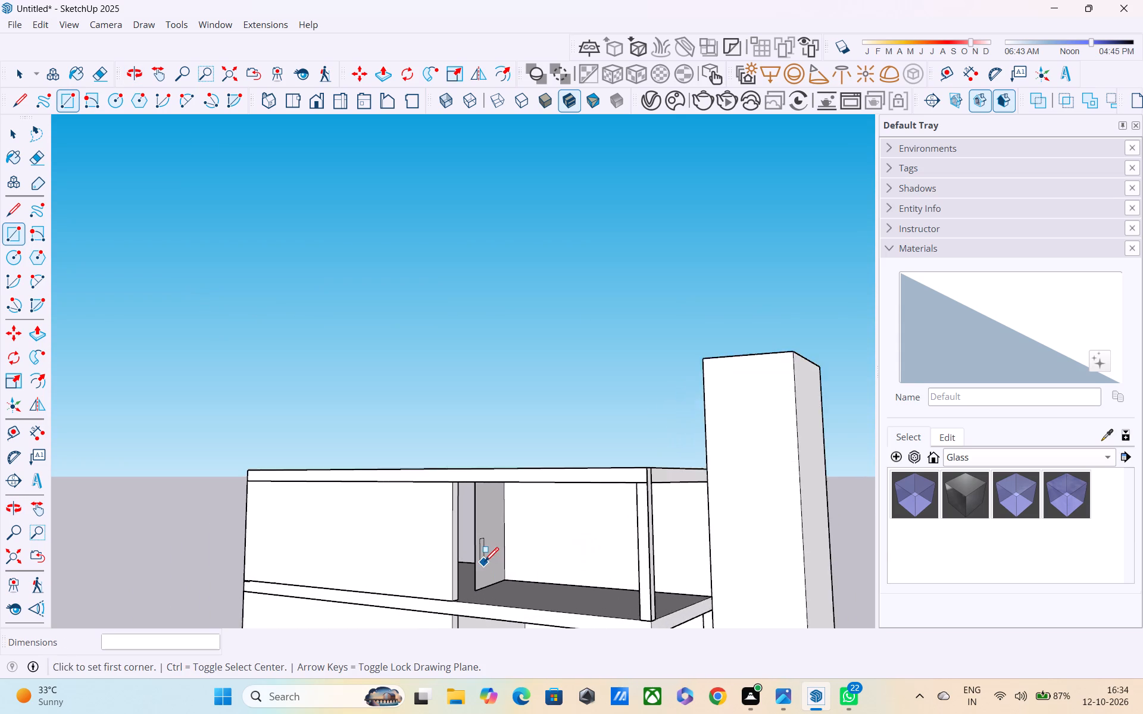
{"action": "scroll", "coordinate": [485, 563], "scroll_direction": "up", "scroll_amount": 1}
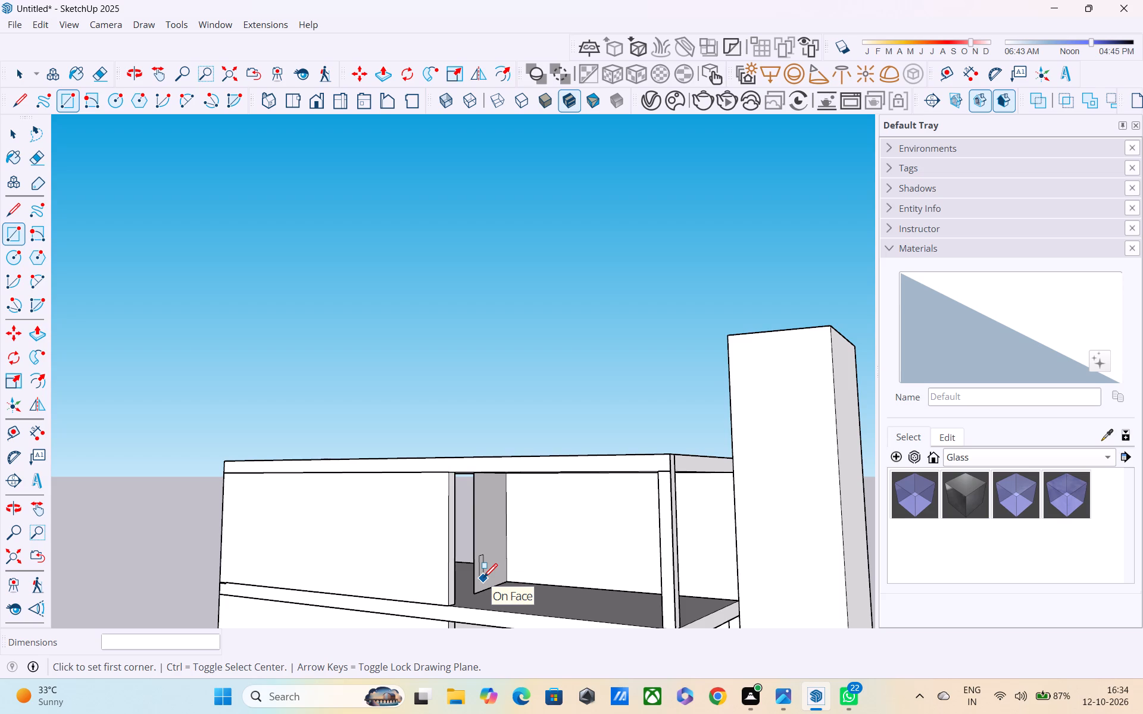
Undo the two partition rectangles and the outline lines drawn beside the tall block in the upper room.
{"action": "key", "text": "ctrl+z"}
{"action": "key", "text": "ctrl+z"}
{"action": "key", "text": "ctrl+z"}
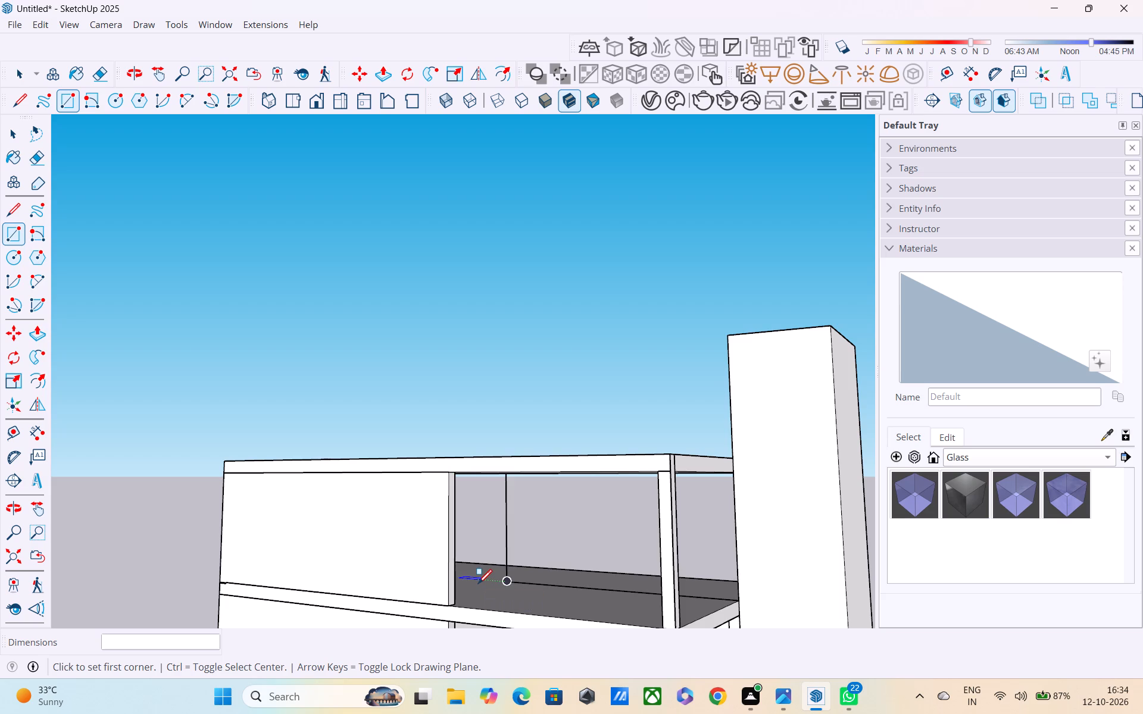
{"action": "key", "text": "ctrl+z"}
{"action": "key", "text": "ctrl+z"}
{"action": "scroll", "coordinate": [484, 597], "scroll_direction": "down", "scroll_amount": 2}
{"action": "middle_click_drag", "start_coordinate": [641, 610], "coordinate": [476, 632]}
{"action": "scroll", "coordinate": [558, 624], "scroll_direction": "up", "scroll_amount": 3}
{"action": "key", "text": "Escape"}
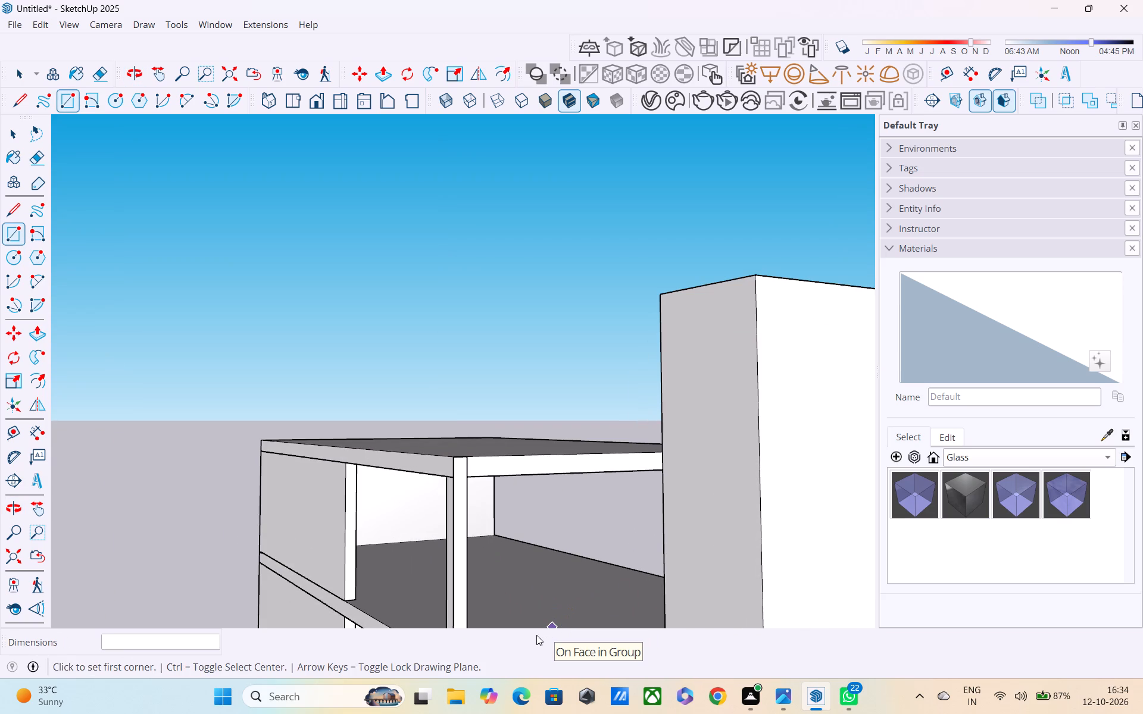
Place a Tape Measure guide about 21' 8" long across the upper room's floor, starting from the floor corner at the tall block.
{"action": "key", "text": "t"}
{"action": "scroll", "coordinate": [589, 584], "scroll_direction": "down", "scroll_amount": 3}
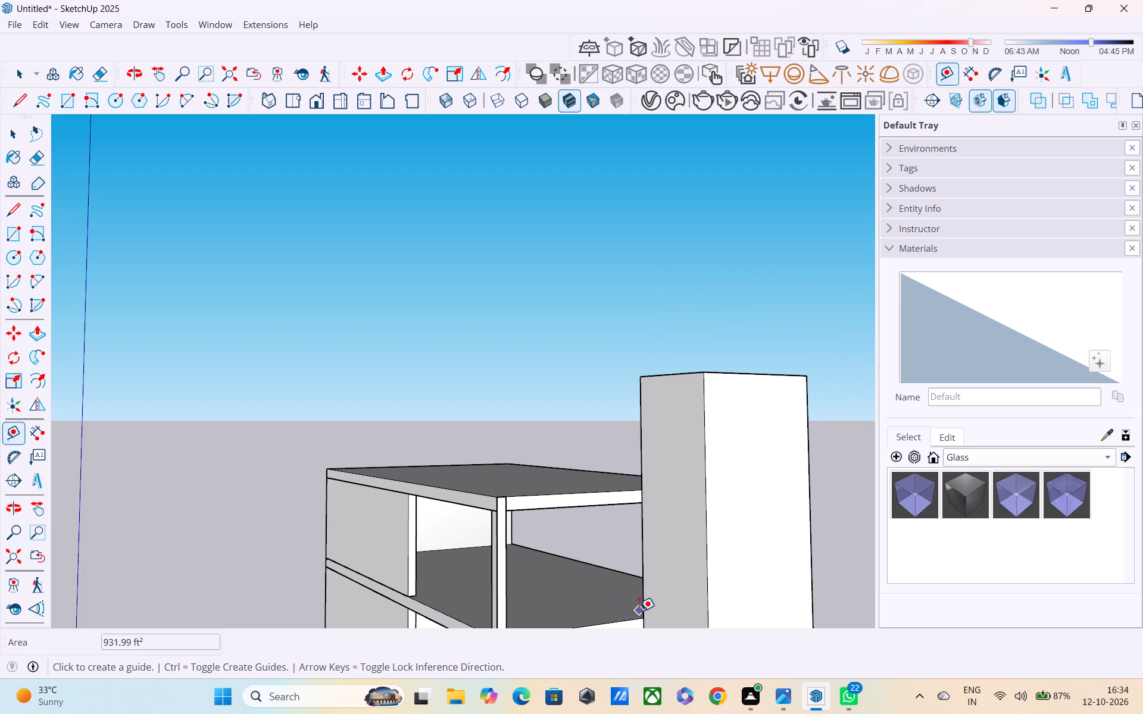
{"action": "middle_click_drag", "start_coordinate": [641, 611], "coordinate": [652, 556]}
{"action": "scroll", "coordinate": [653, 572], "scroll_direction": "up", "scroll_amount": 3}
{"action": "middle_click_drag", "start_coordinate": [672, 594], "coordinate": [735, 620]}
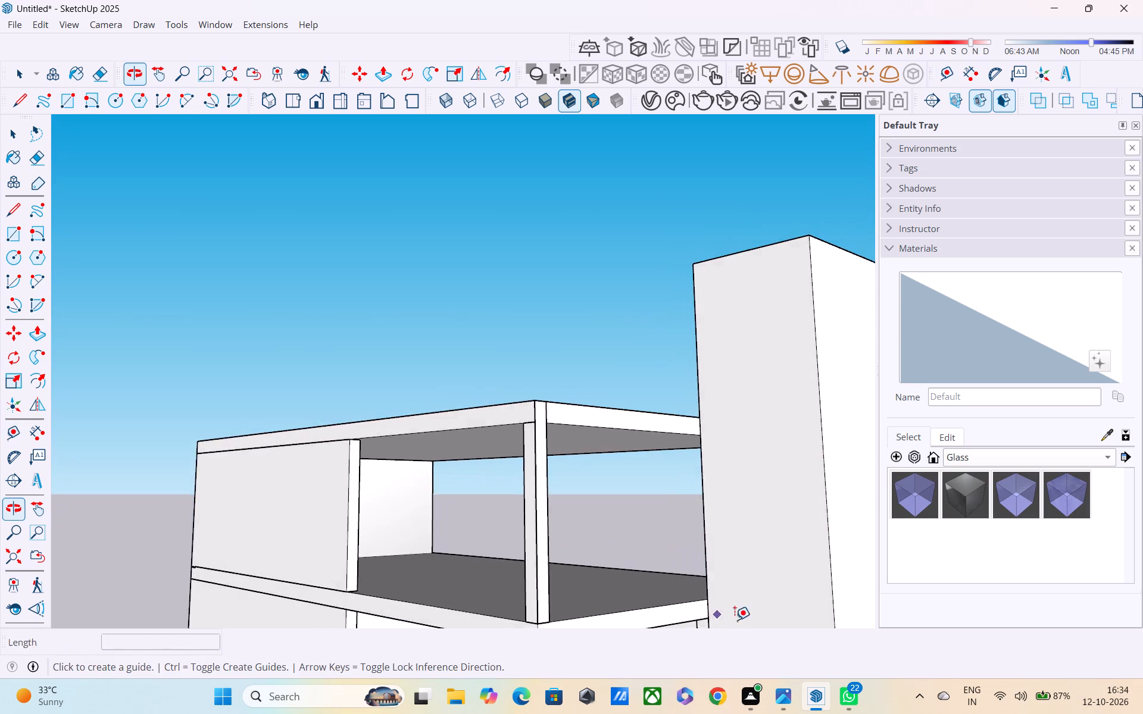
{"action": "scroll", "coordinate": [730, 609], "scroll_direction": "up", "scroll_amount": 3}
{"action": "left_click", "coordinate": [701, 592]}
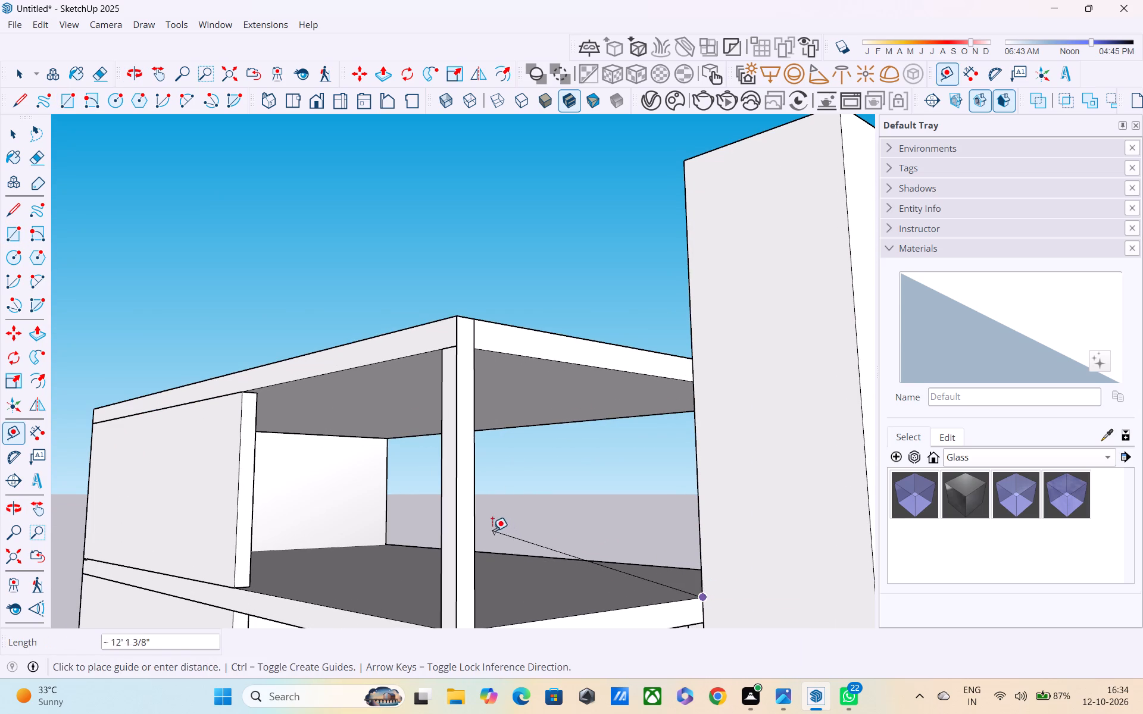
{"action": "middle_click_drag", "start_coordinate": [486, 533], "coordinate": [456, 593]}
{"action": "scroll", "coordinate": [529, 499], "scroll_direction": "up", "scroll_amount": 2}
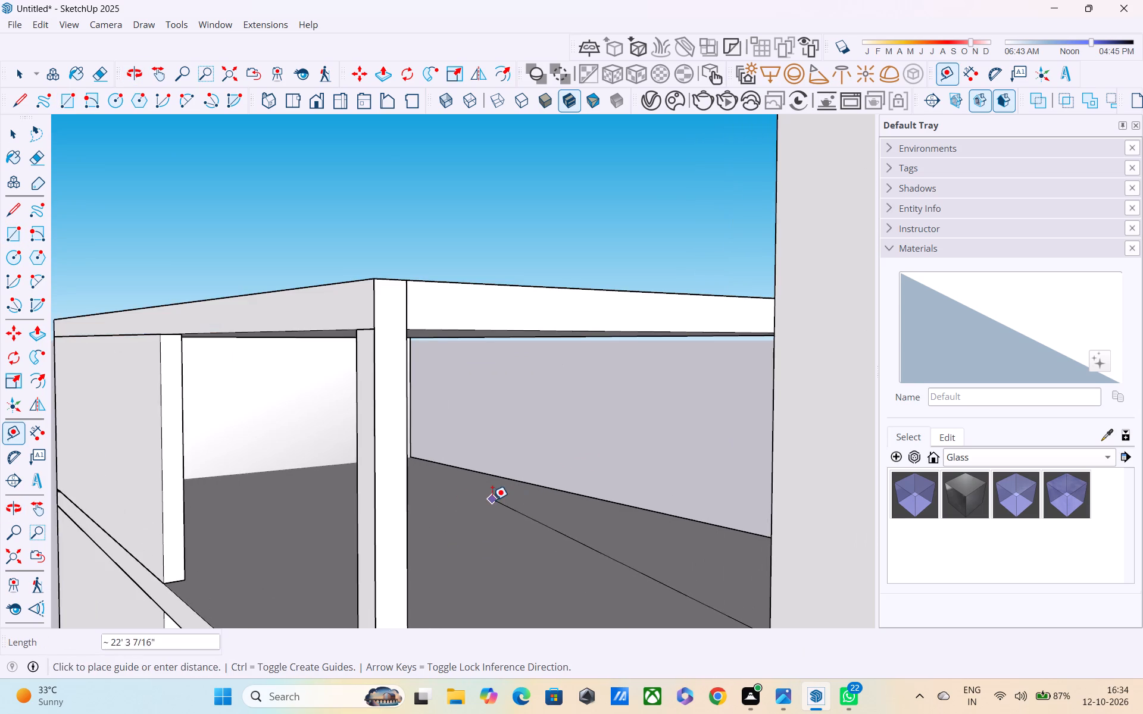
{"action": "middle_click_drag", "start_coordinate": [492, 500], "coordinate": [399, 515]}
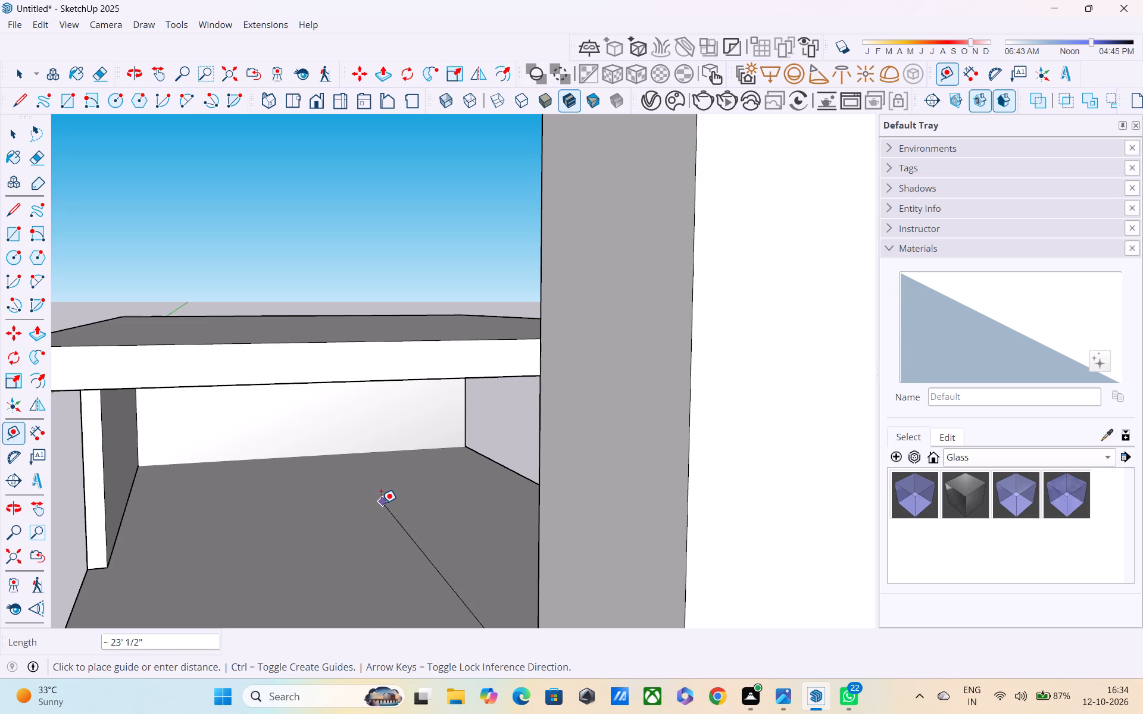
{"action": "left_click", "coordinate": [381, 503]}
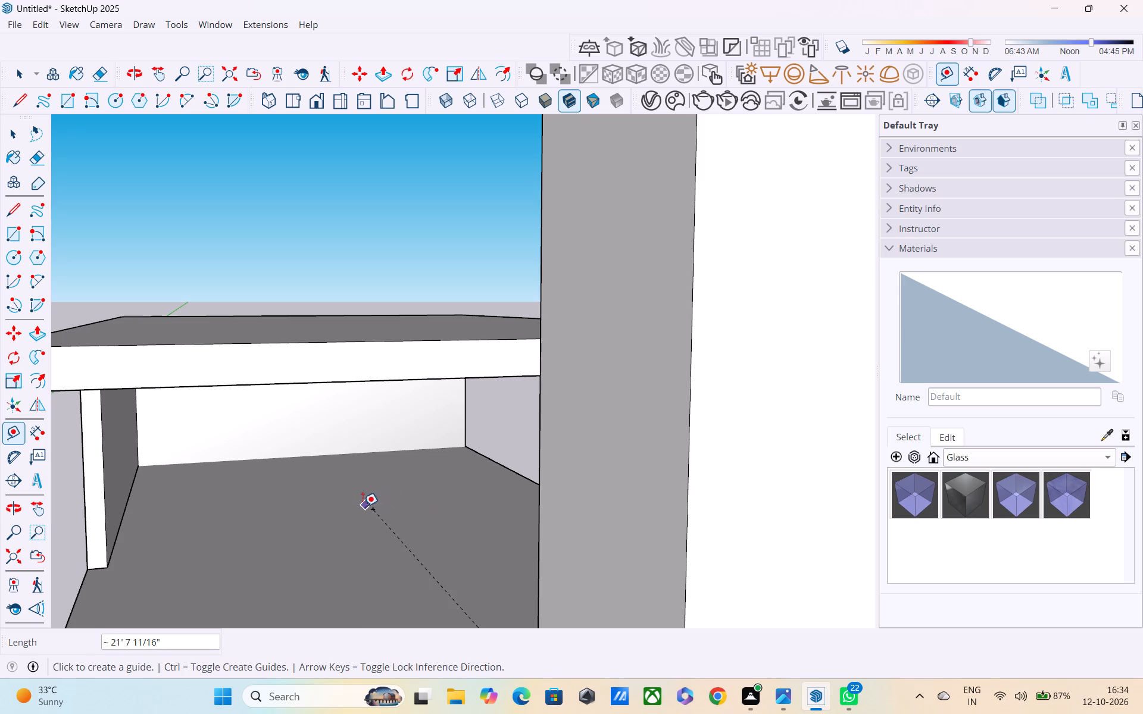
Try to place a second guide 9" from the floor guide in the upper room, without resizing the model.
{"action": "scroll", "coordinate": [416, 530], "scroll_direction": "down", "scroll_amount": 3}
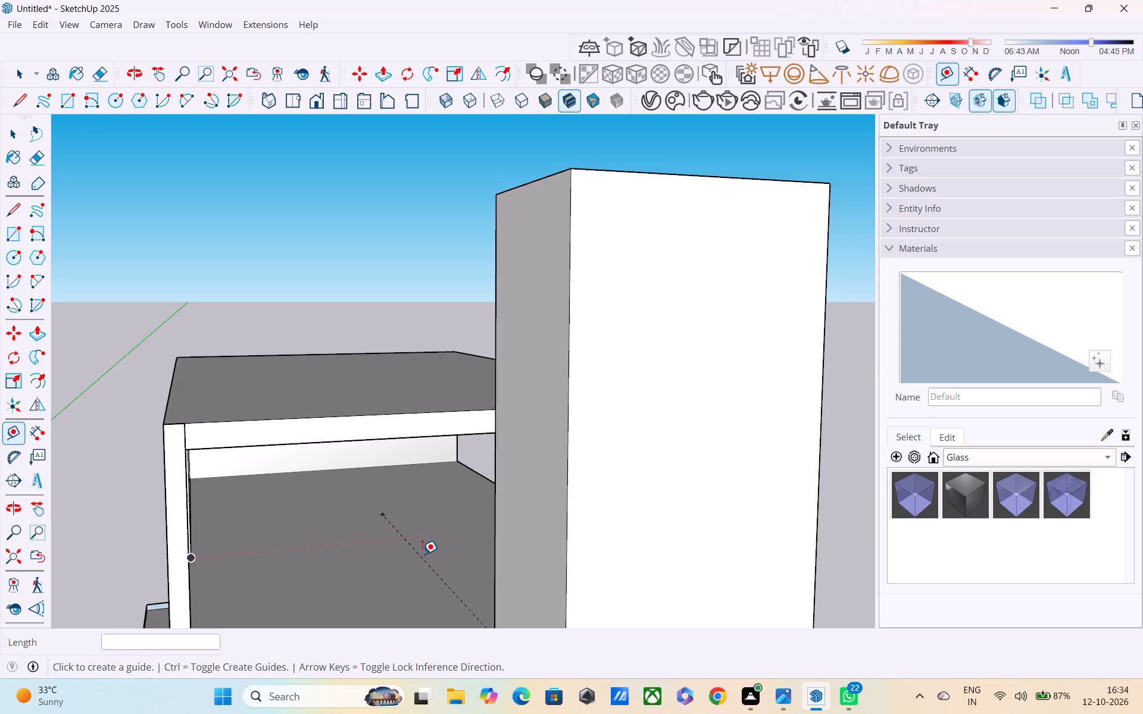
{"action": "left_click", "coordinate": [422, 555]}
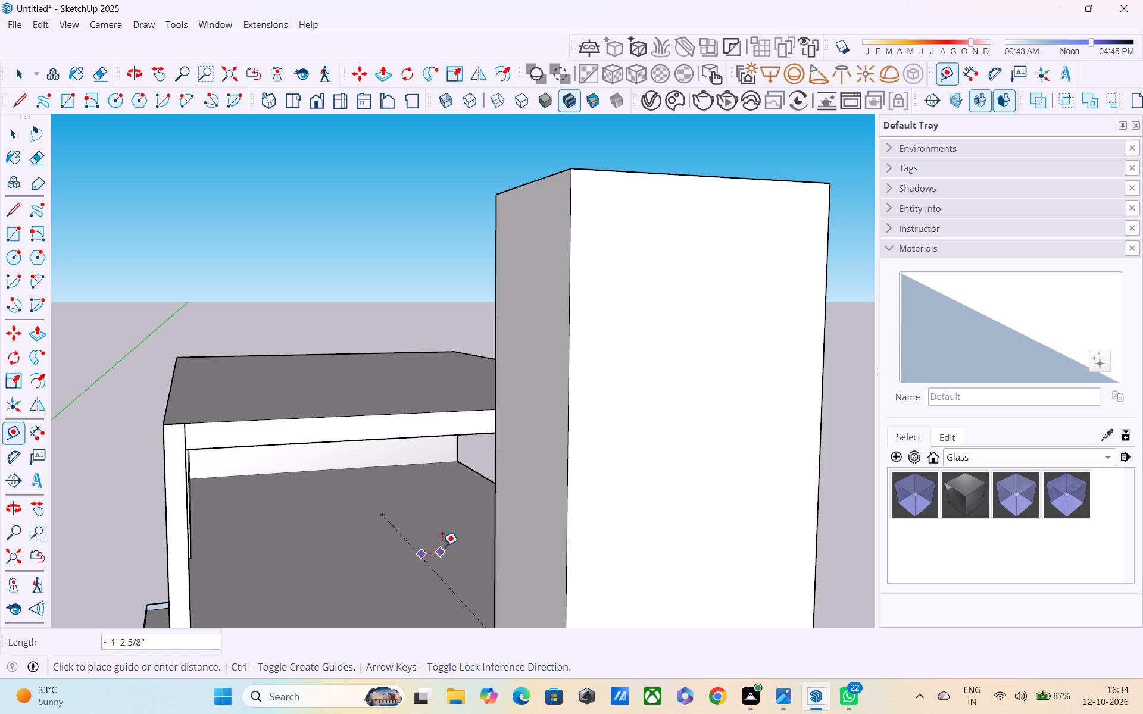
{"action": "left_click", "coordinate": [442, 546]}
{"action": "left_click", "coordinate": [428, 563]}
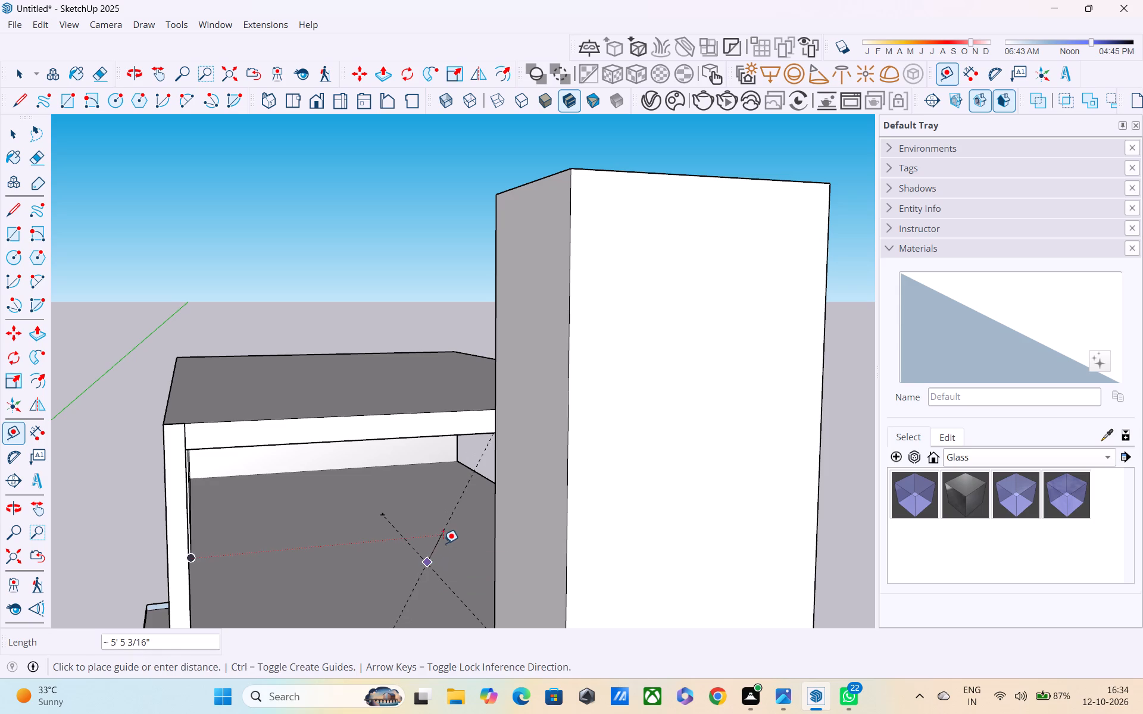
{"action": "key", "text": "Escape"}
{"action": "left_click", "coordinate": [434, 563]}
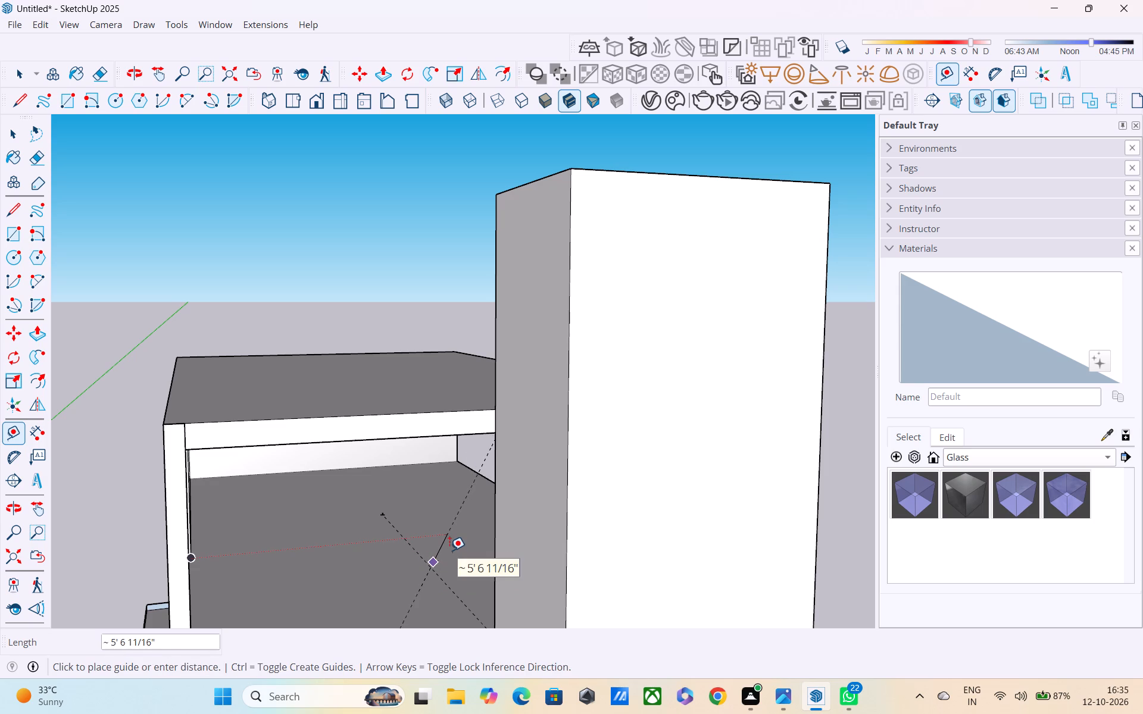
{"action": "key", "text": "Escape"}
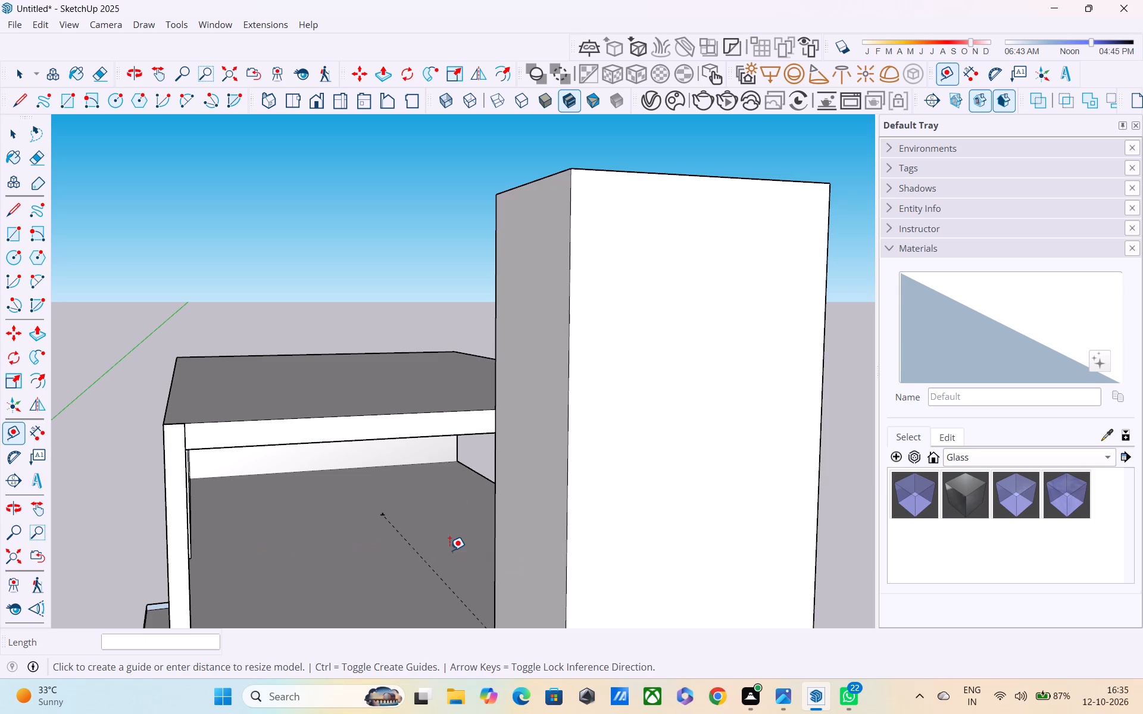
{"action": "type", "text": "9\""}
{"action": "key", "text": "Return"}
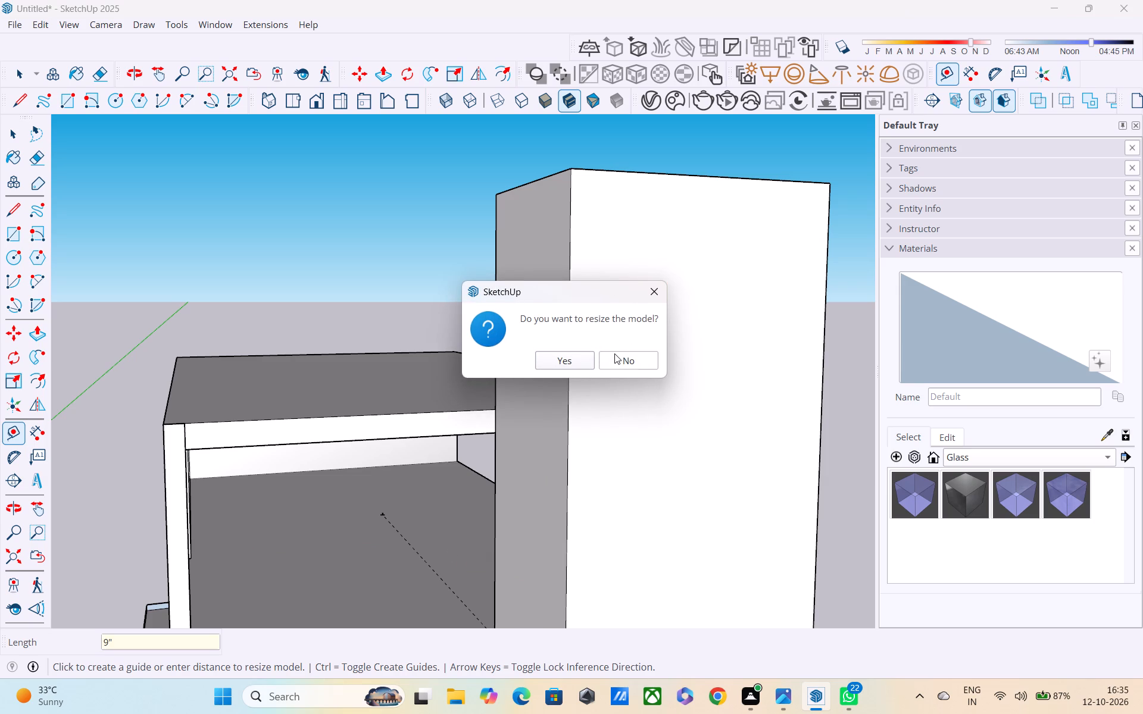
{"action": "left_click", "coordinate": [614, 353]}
Save the model in Documents as "sk up pro 2", purging the unused items.
{"action": "key", "text": "ctrl+s"}
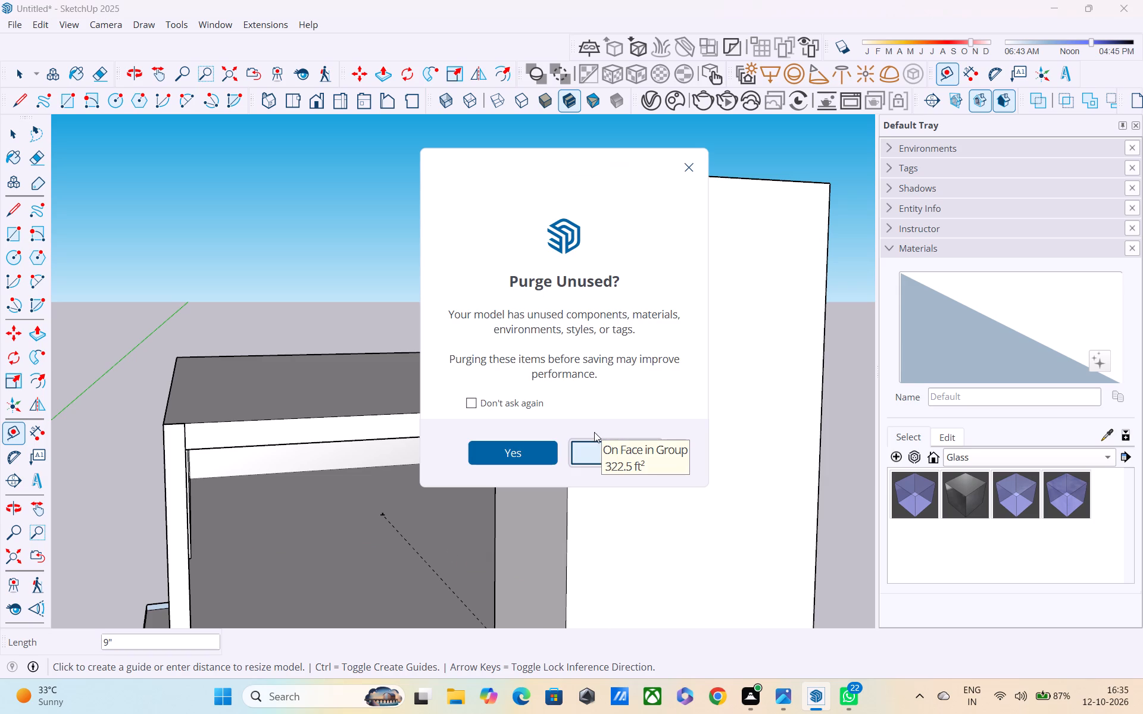
{"action": "left_click", "coordinate": [533, 455]}
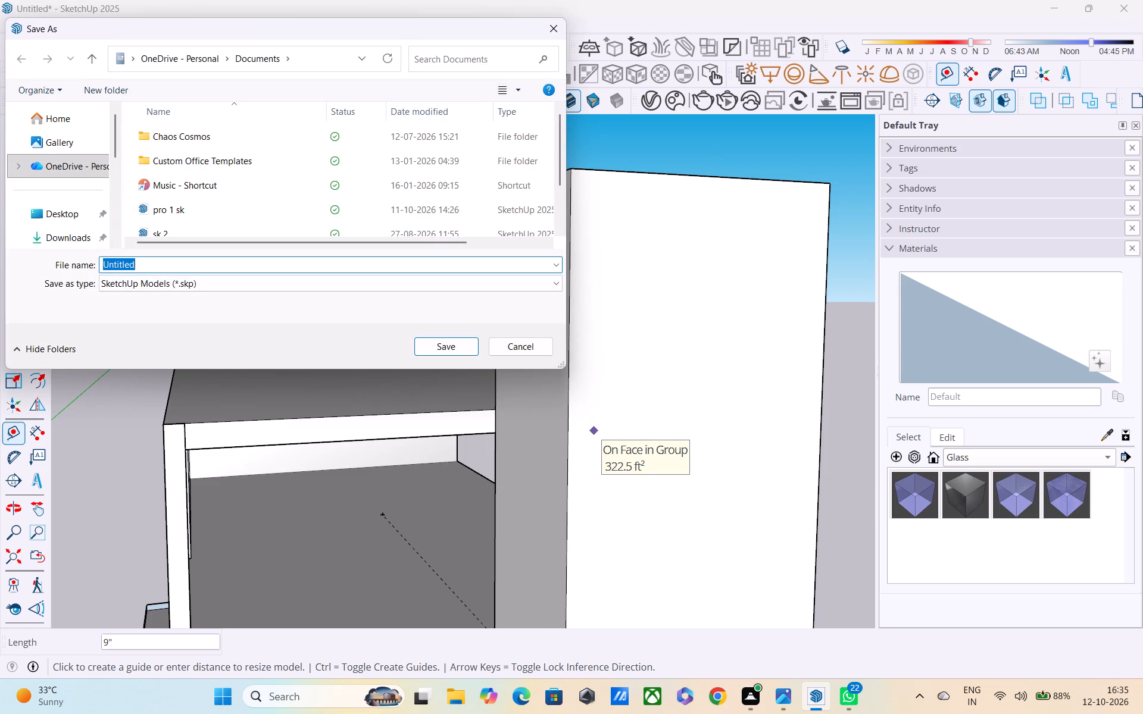
{"action": "key", "text": "BackSpace"}
{"action": "type", "text": "sk up"}
{"action": "key", "text": "space"}
{"action": "type", "text": "pro"}
{"action": "key", "text": "space"}
{"action": "type", "text": "2"}
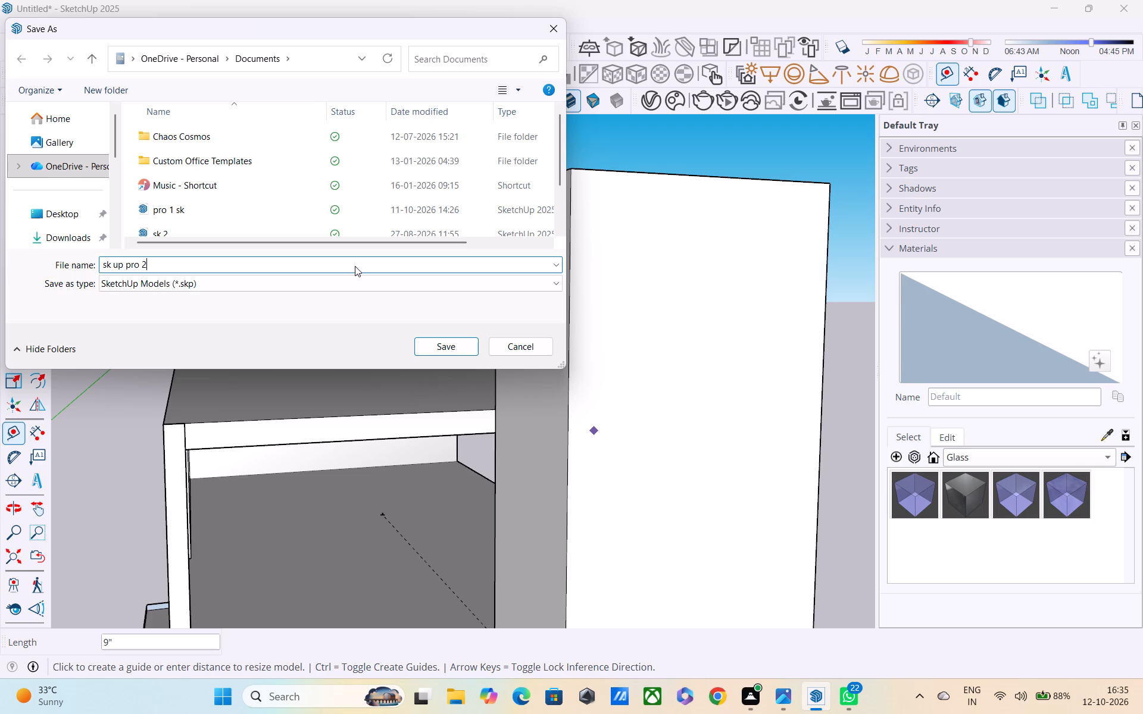
{"action": "left_click", "coordinate": [421, 353]}
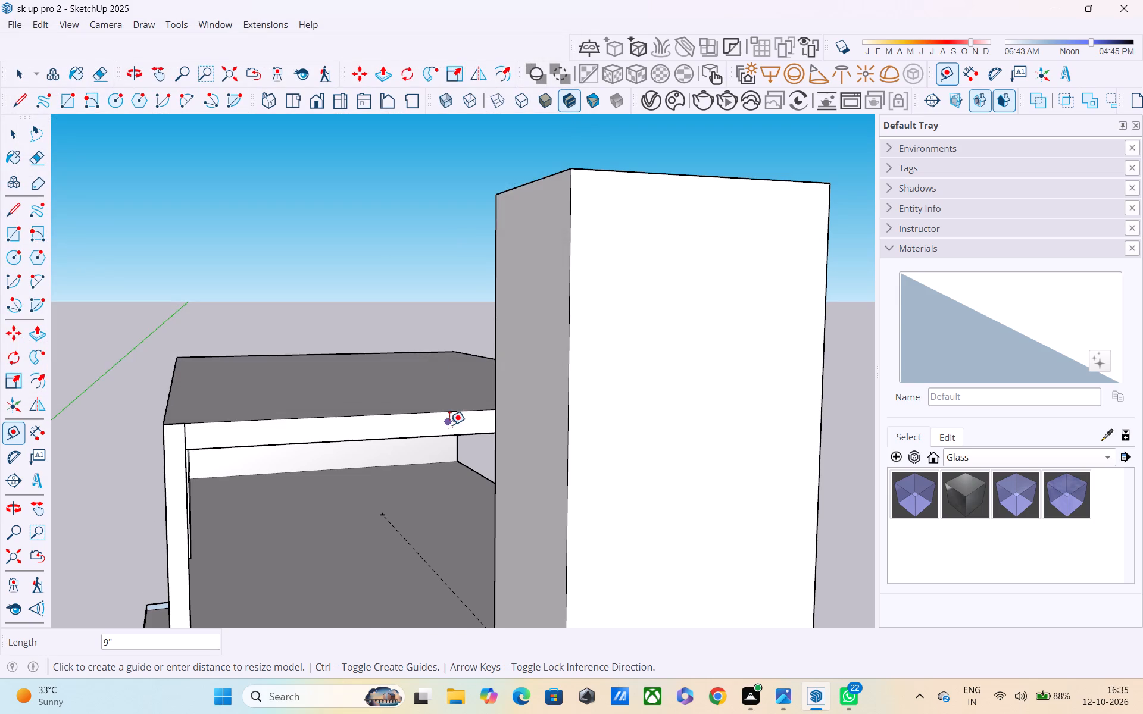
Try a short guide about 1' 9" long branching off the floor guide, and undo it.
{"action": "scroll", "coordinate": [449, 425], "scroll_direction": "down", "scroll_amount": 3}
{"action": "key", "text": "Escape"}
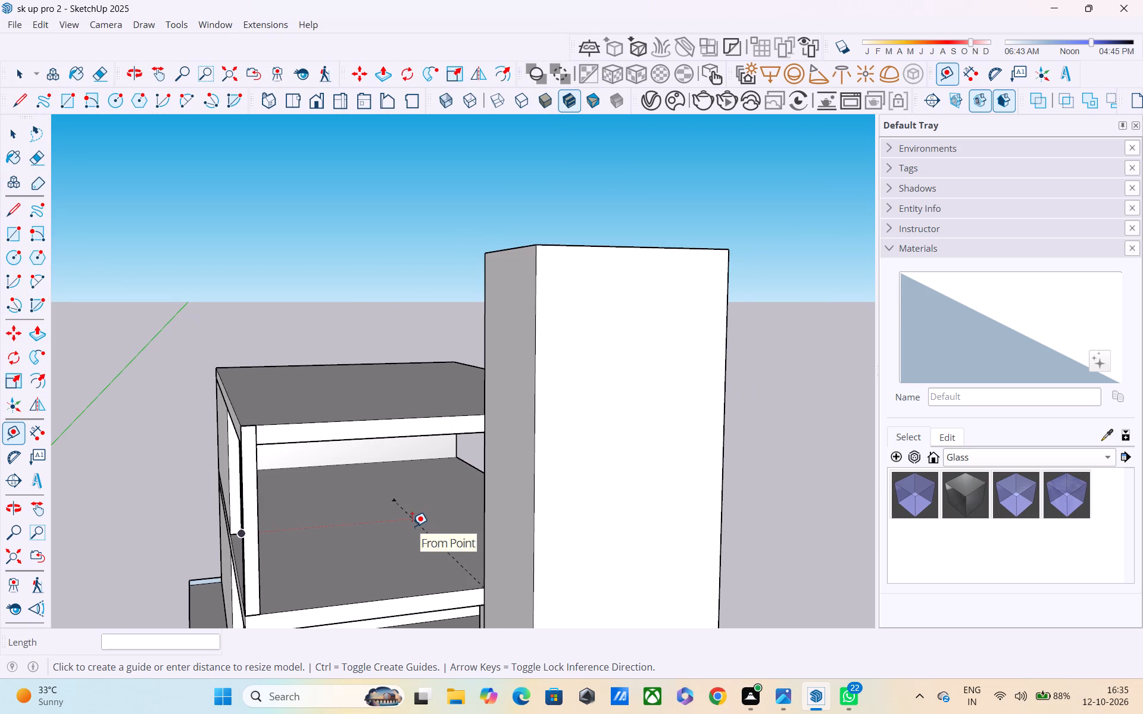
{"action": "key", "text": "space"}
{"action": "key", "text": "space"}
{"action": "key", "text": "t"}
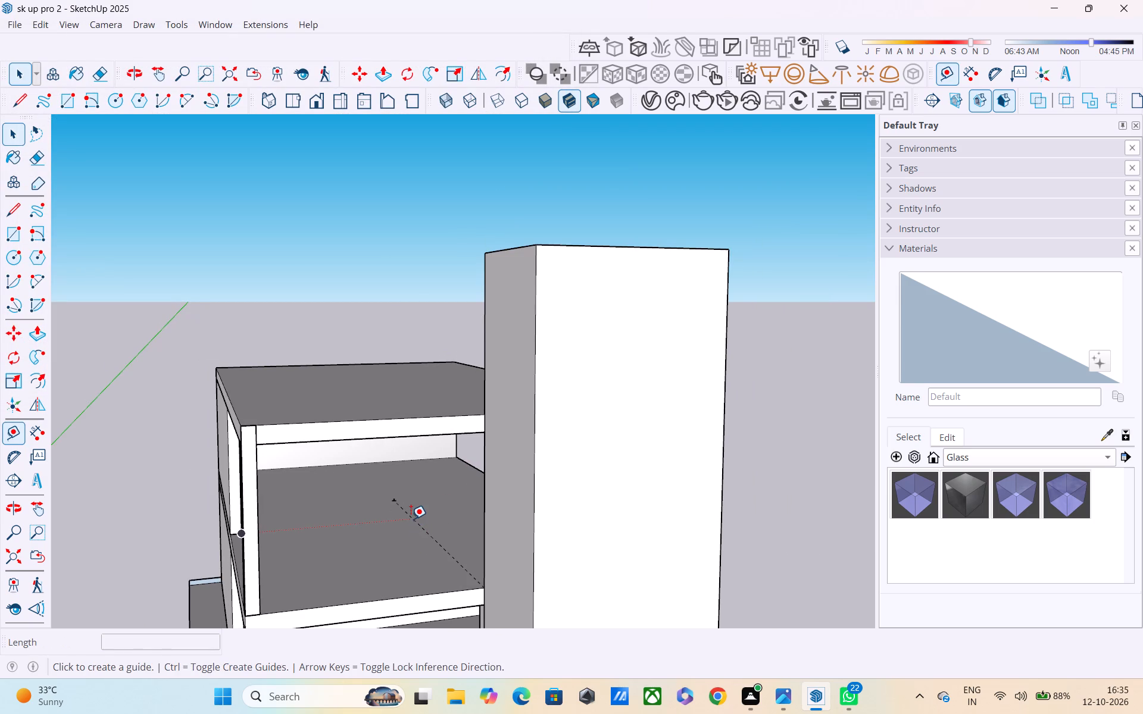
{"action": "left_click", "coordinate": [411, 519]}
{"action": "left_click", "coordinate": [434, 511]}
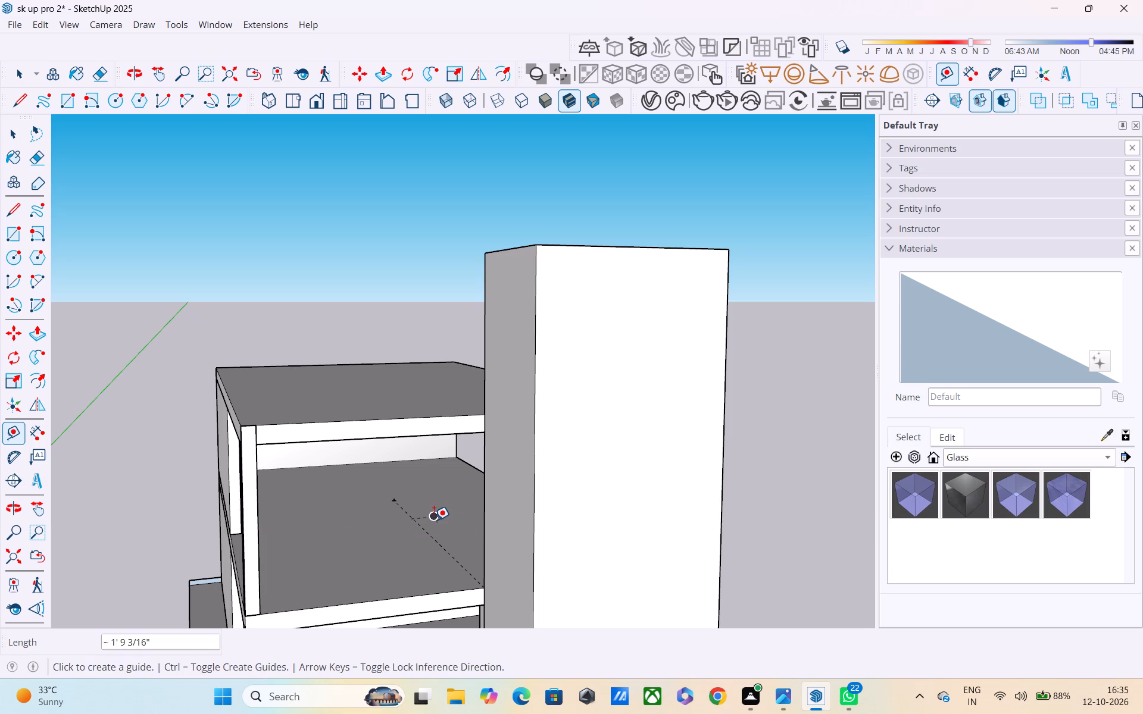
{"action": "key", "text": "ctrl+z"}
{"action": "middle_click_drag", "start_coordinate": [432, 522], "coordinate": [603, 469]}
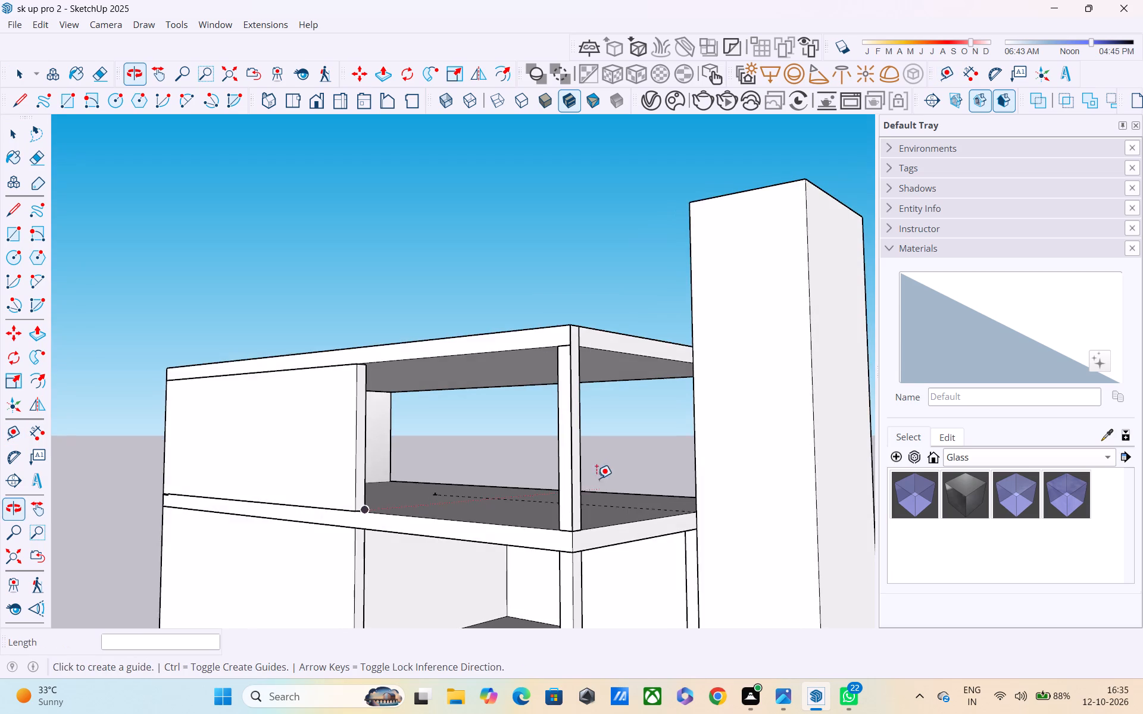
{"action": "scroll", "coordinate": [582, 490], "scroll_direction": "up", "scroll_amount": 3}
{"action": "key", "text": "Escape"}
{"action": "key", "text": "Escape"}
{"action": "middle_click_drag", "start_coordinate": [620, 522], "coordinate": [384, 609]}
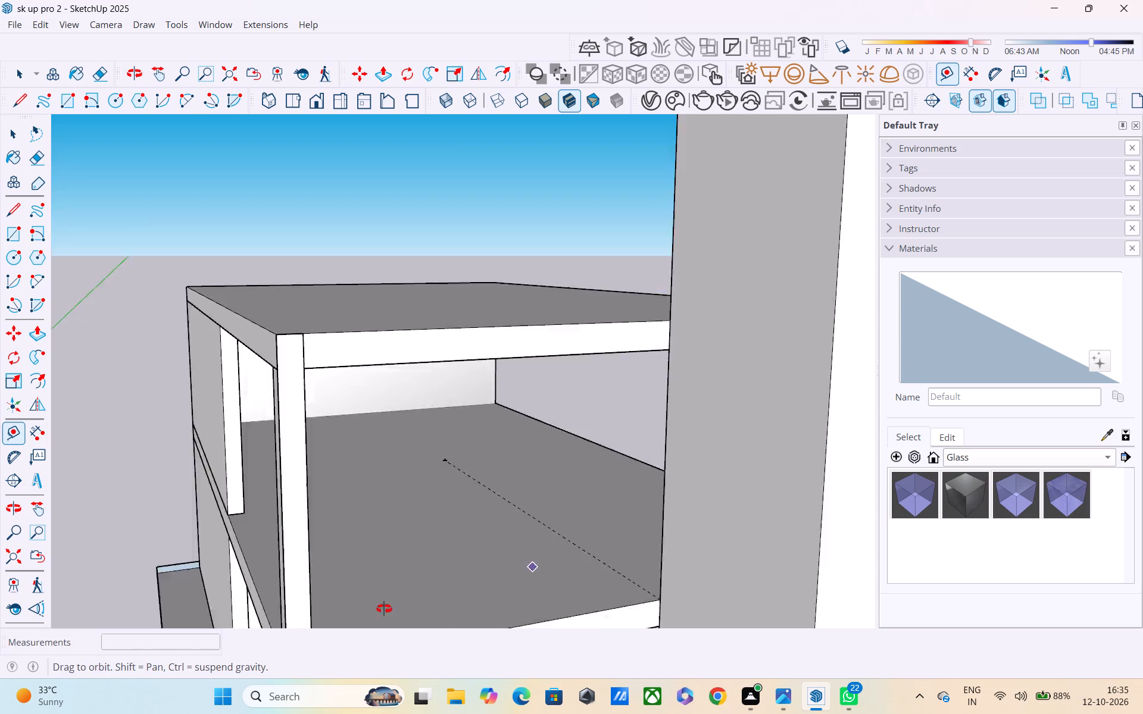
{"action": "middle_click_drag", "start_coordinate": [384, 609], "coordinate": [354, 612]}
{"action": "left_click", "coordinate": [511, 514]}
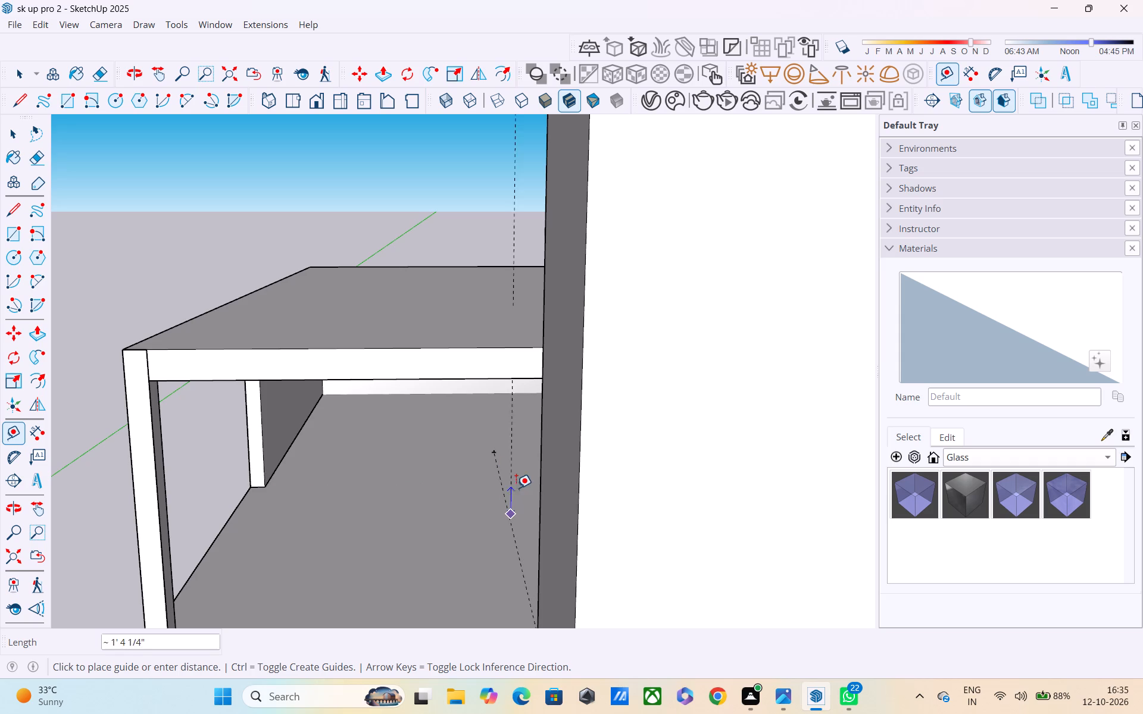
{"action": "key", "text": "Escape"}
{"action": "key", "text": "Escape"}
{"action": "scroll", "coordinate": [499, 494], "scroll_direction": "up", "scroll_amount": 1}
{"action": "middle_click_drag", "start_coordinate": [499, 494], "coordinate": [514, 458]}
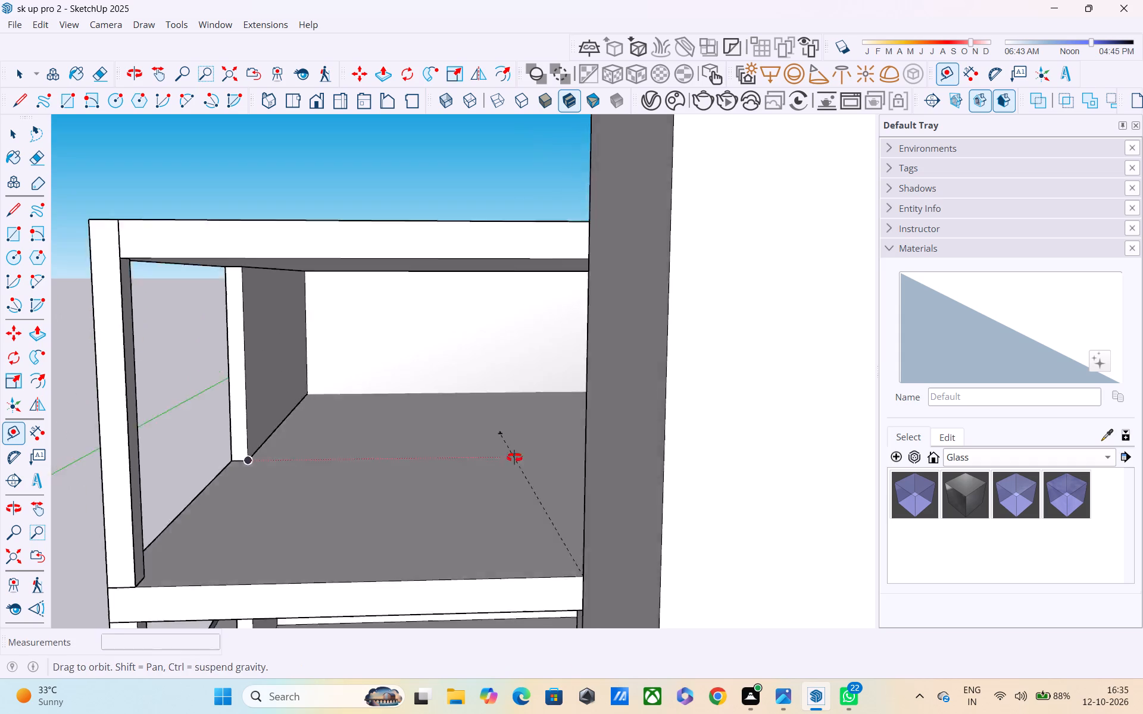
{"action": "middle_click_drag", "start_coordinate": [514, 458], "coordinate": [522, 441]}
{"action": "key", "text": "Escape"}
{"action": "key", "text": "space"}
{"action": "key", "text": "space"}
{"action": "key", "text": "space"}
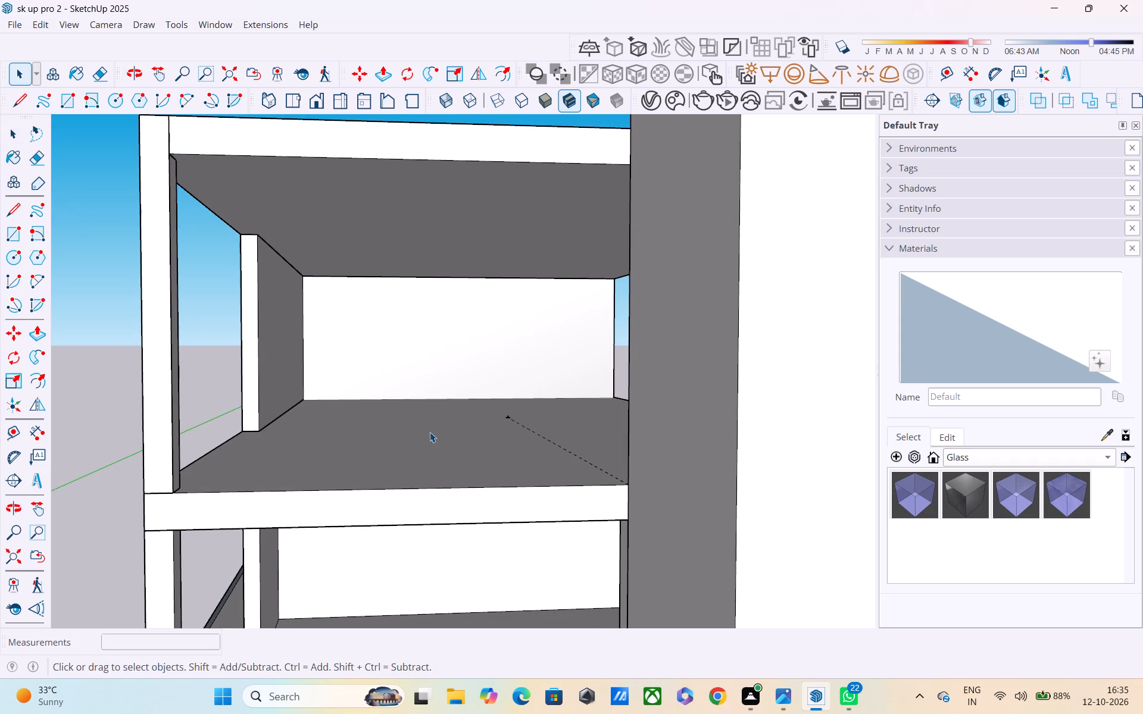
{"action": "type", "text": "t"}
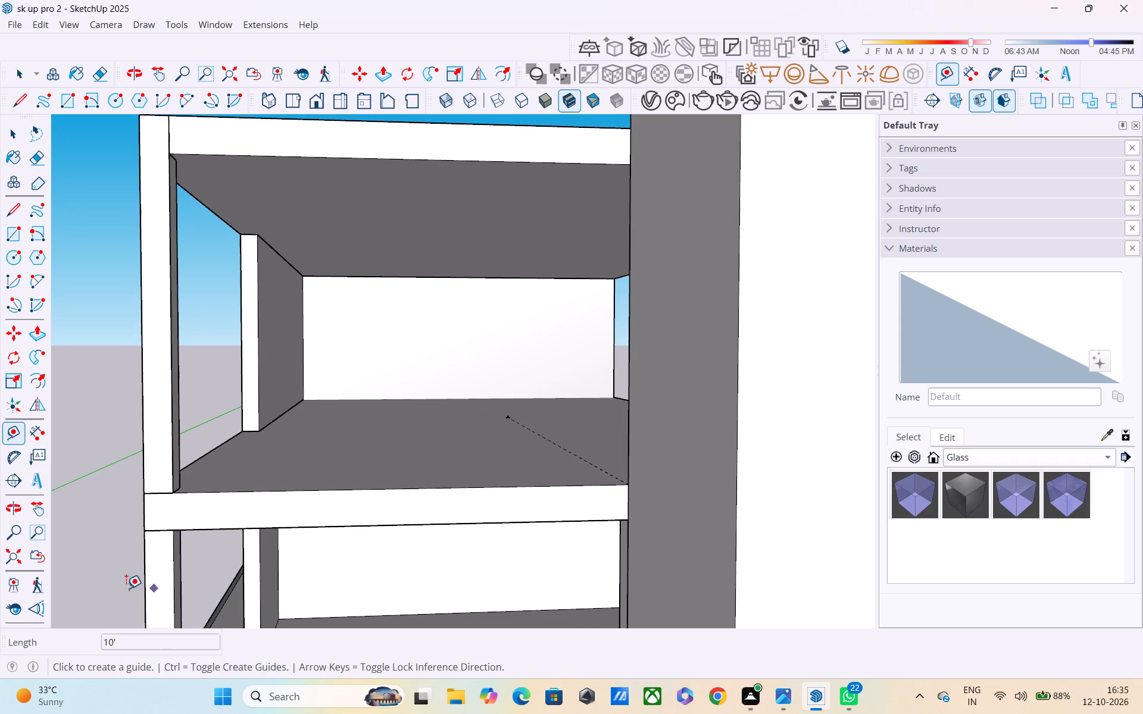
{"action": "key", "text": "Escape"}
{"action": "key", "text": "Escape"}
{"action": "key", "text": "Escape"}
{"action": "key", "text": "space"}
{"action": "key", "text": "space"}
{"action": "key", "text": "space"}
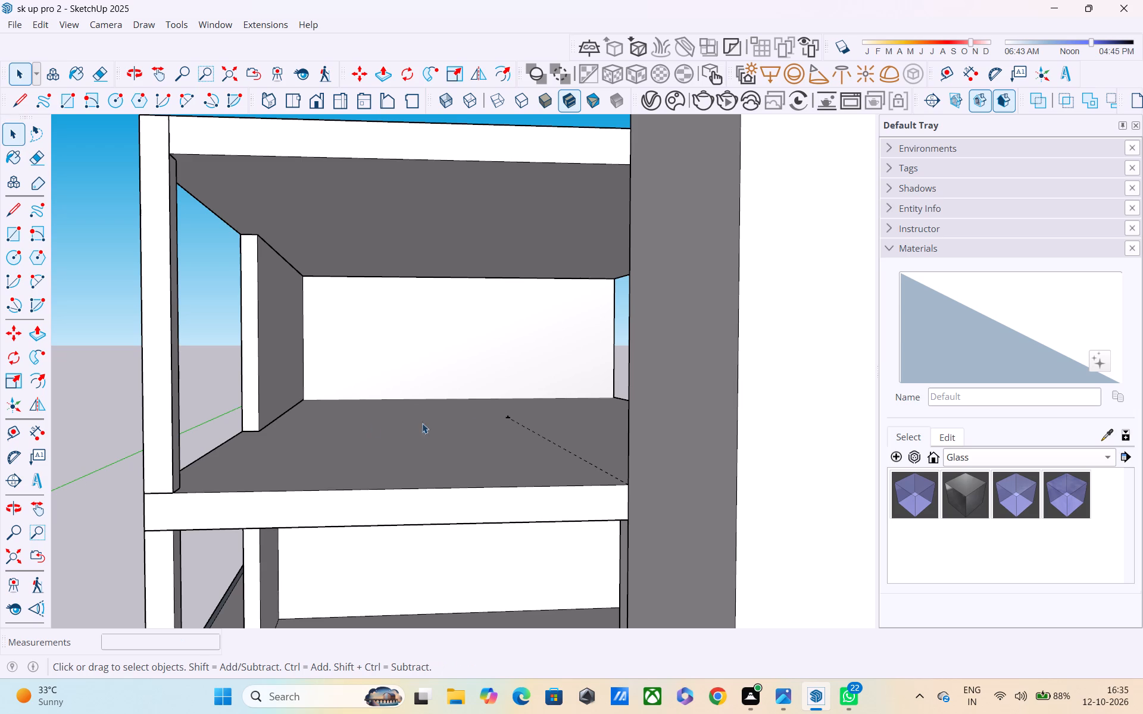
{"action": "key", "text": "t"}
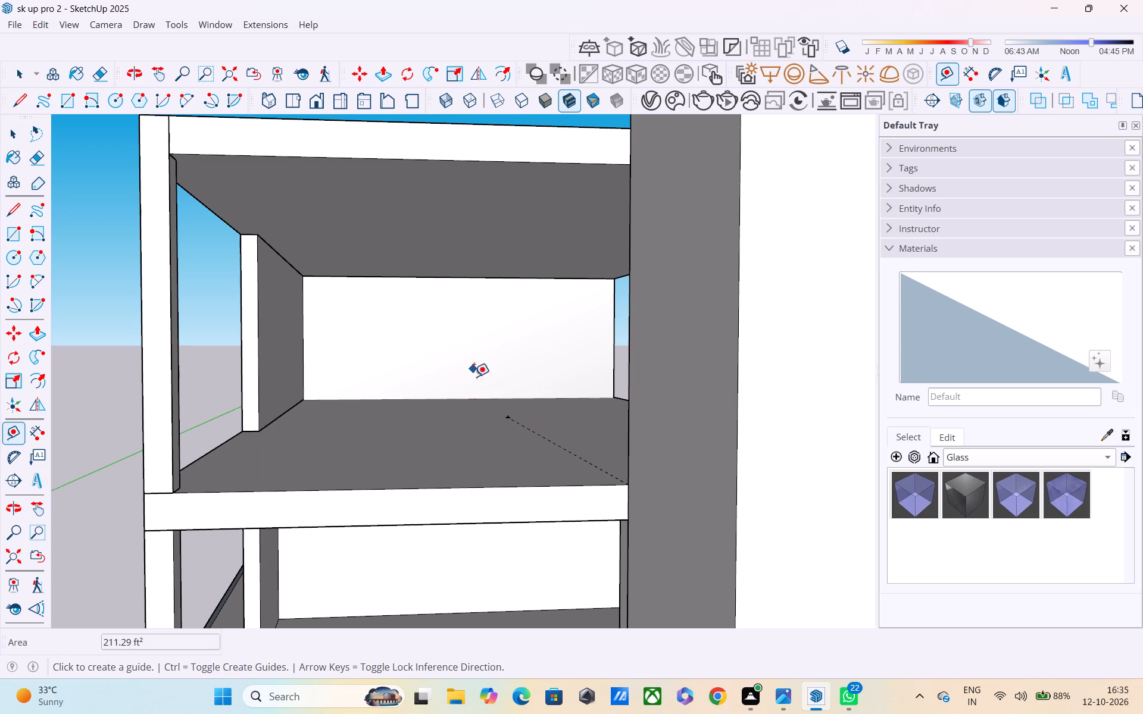
Place a Tape Measure guide across the upper room's floor, from the floor guide's inner end 12' 6" to the side wall's base.
{"action": "middle_click_drag", "start_coordinate": [513, 417], "coordinate": [516, 521]}
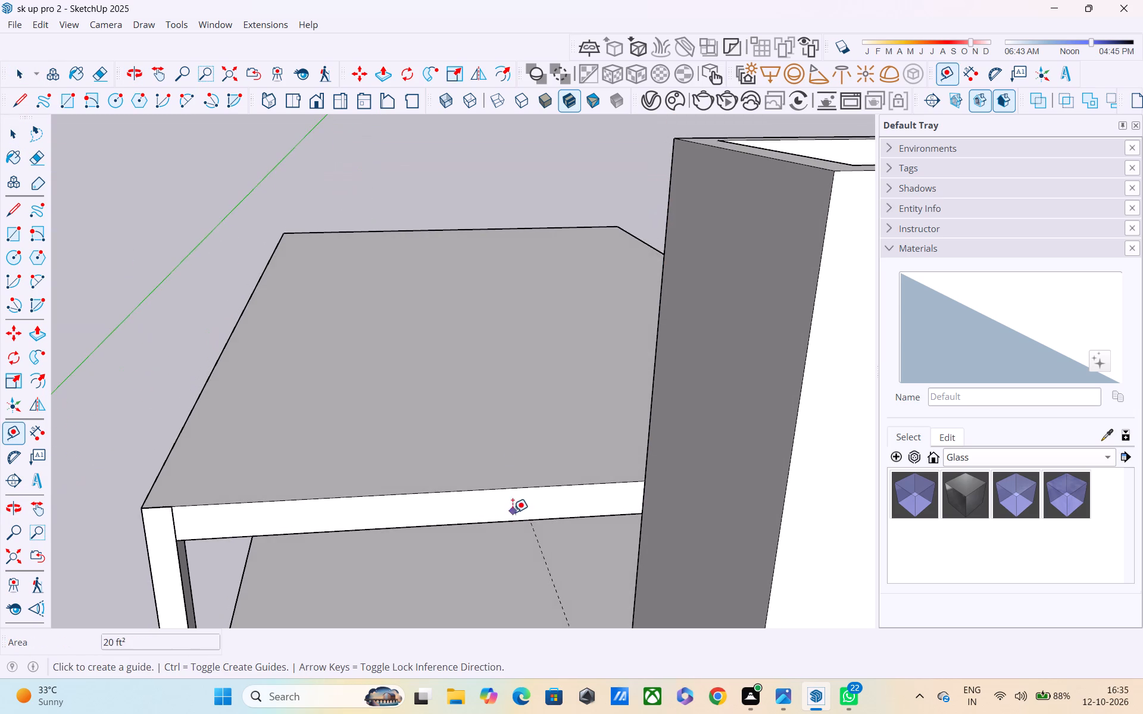
{"action": "scroll", "coordinate": [508, 548], "scroll_direction": "down", "scroll_amount": 1}
{"action": "scroll", "coordinate": [494, 545], "scroll_direction": "up", "scroll_amount": 2}
{"action": "middle_click_drag", "start_coordinate": [467, 533], "coordinate": [446, 435]}
{"action": "scroll", "coordinate": [428, 415], "scroll_direction": "up", "scroll_amount": 3}
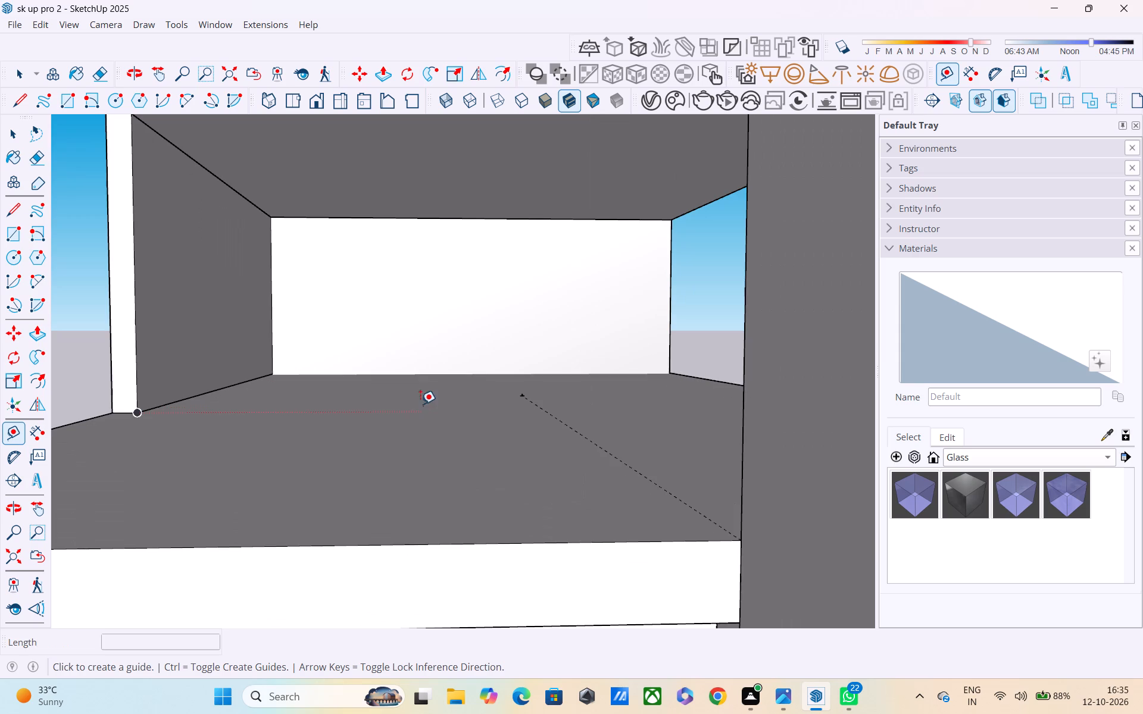
{"action": "middle_click_drag", "start_coordinate": [524, 399], "coordinate": [442, 484]}
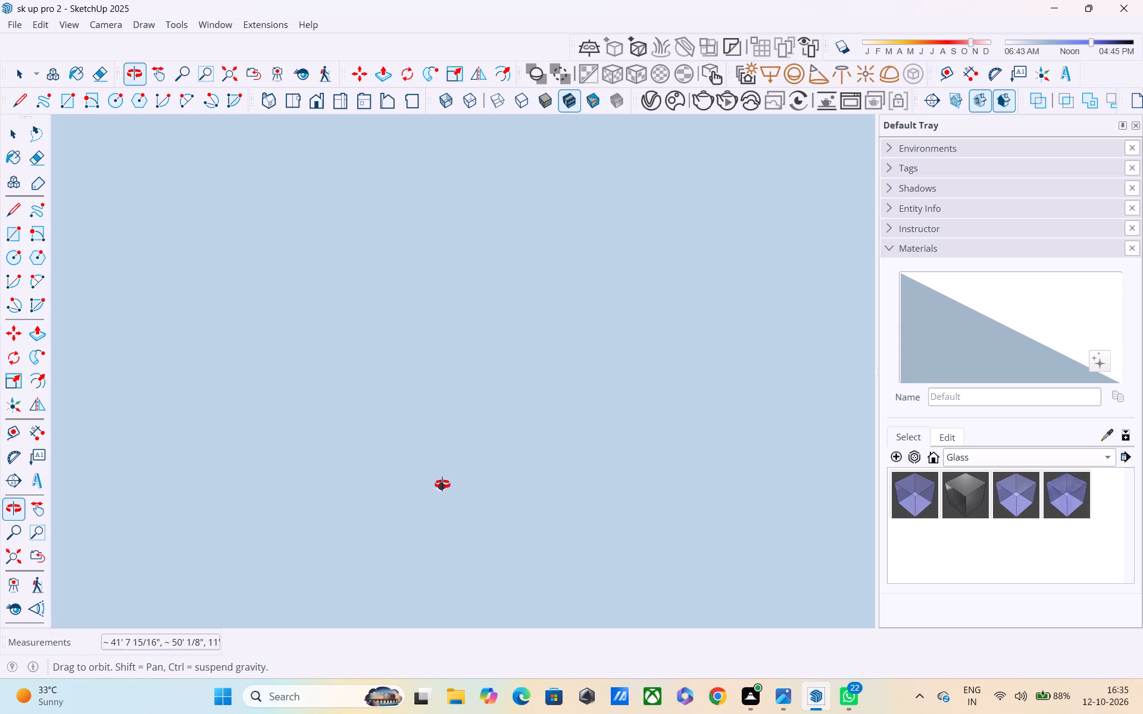
{"action": "middle_click_drag", "start_coordinate": [442, 484], "coordinate": [529, 435]}
{"action": "left_click", "coordinate": [527, 433]}
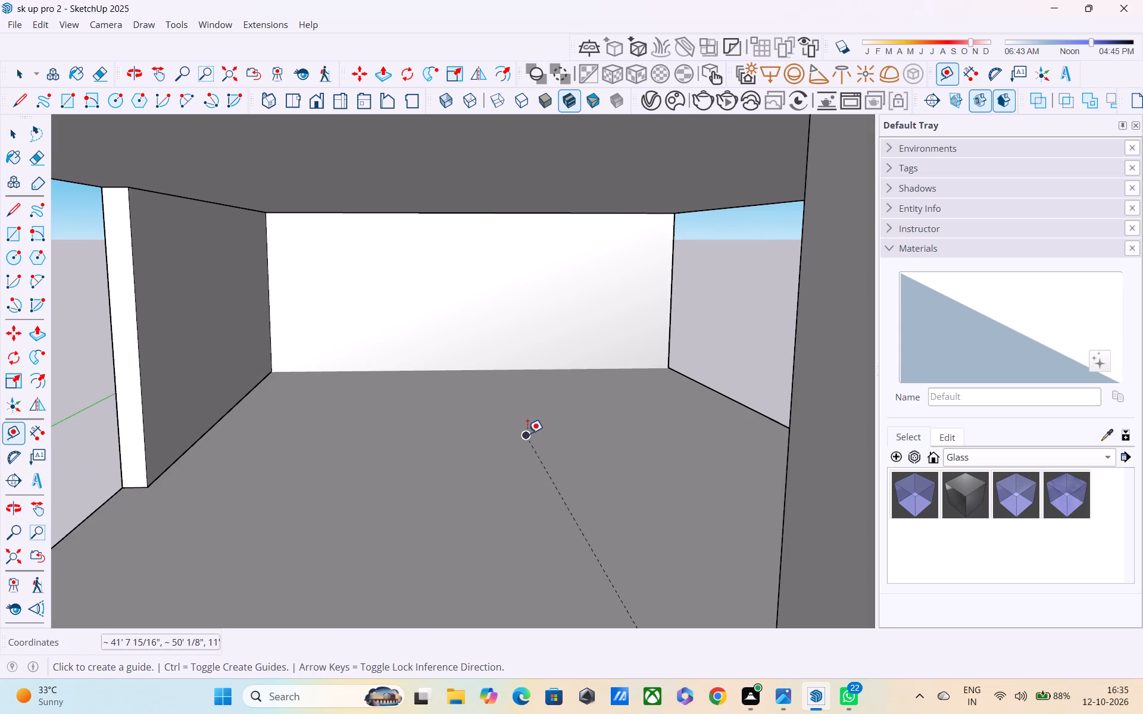
{"action": "left_click", "coordinate": [204, 438]}
Offset a parallel guide 9" from the new cross guide, towards the room's open front.
{"action": "scroll", "coordinate": [512, 418], "scroll_direction": "down", "scroll_amount": 3}
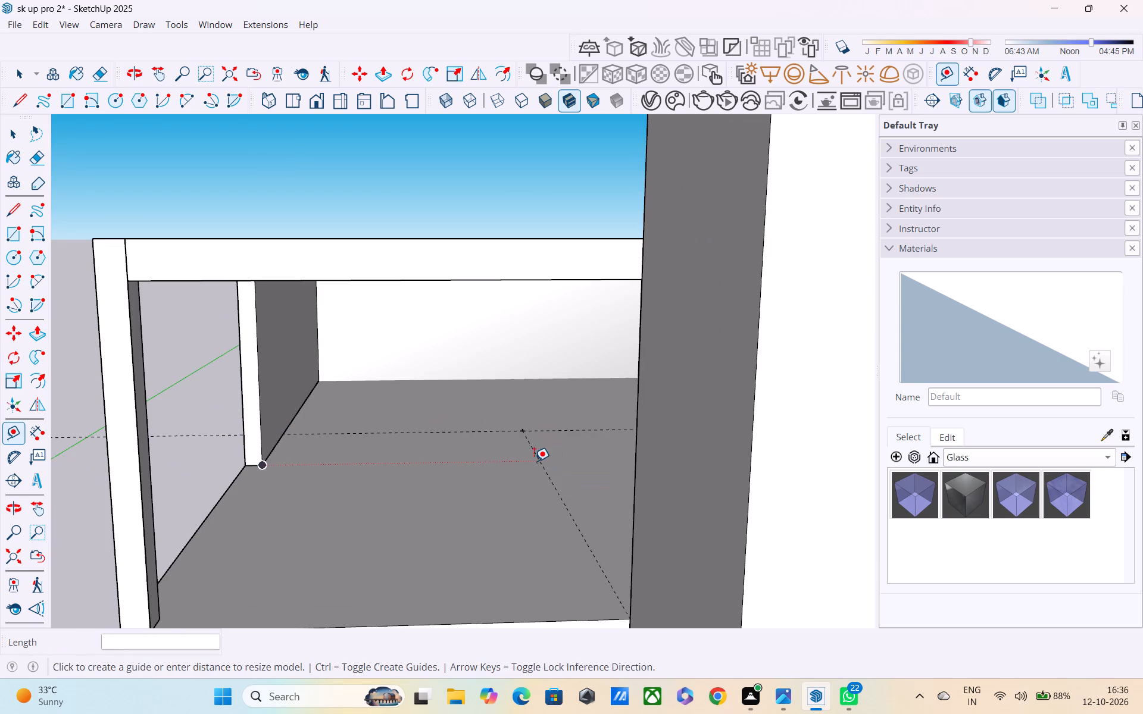
{"action": "left_click", "coordinate": [552, 431]}
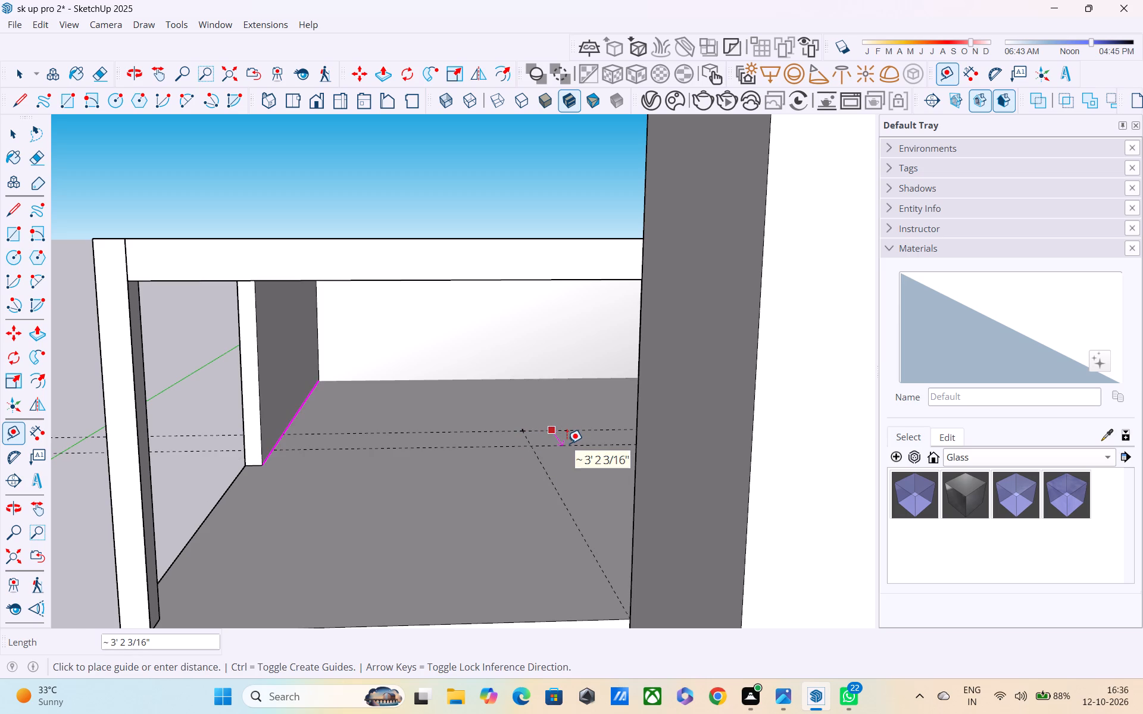
{"action": "type", "text": "9\""}
{"action": "key", "text": "Return"}
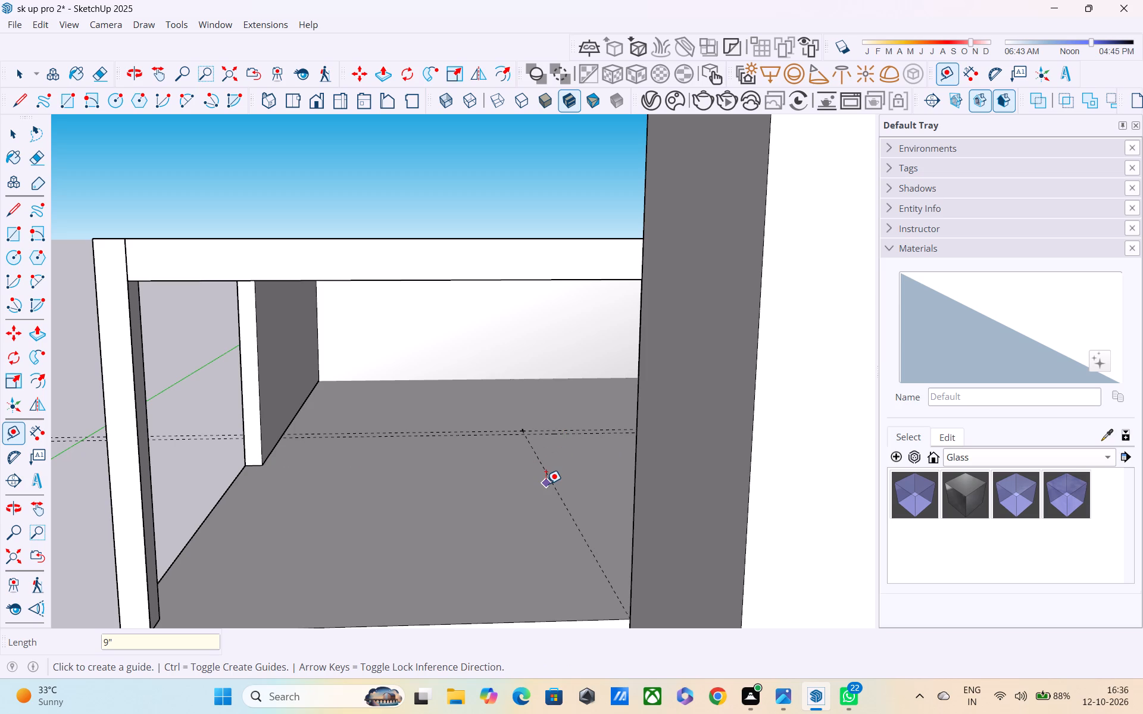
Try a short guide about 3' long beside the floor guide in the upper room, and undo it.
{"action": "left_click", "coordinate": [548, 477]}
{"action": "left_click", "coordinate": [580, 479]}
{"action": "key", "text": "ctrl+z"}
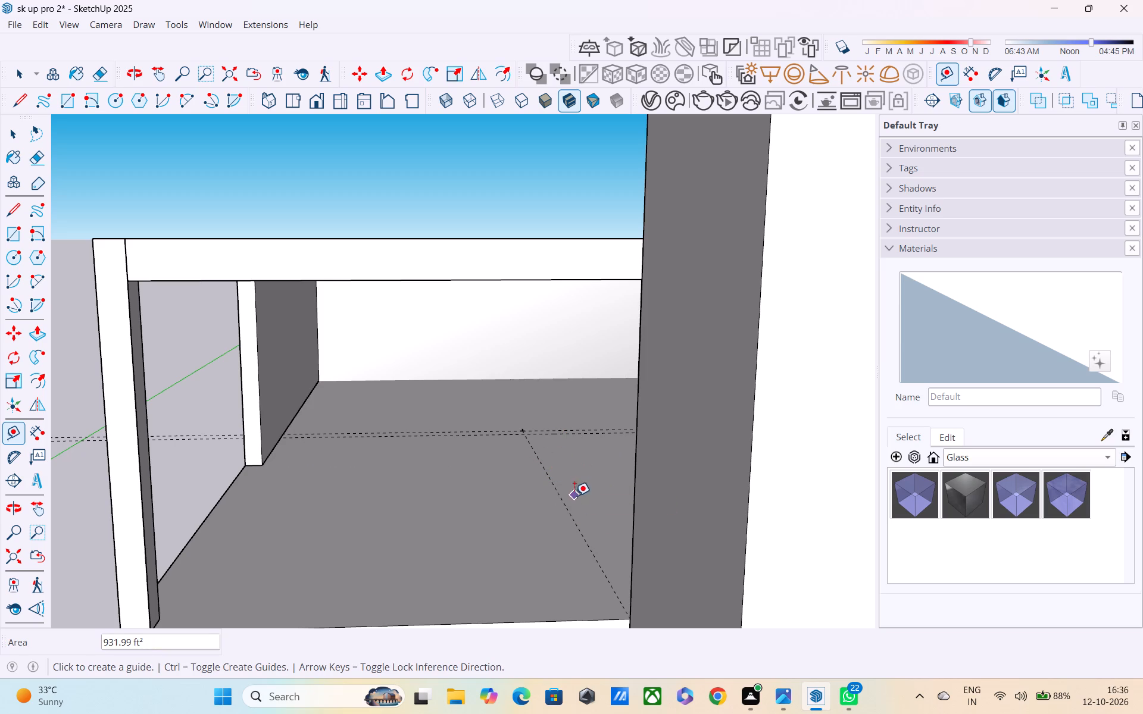
Place a guide from a point on the lengthwise floor guide, nearer the room's open front, entering a distance of 9".
{"action": "left_click", "coordinate": [570, 506]}
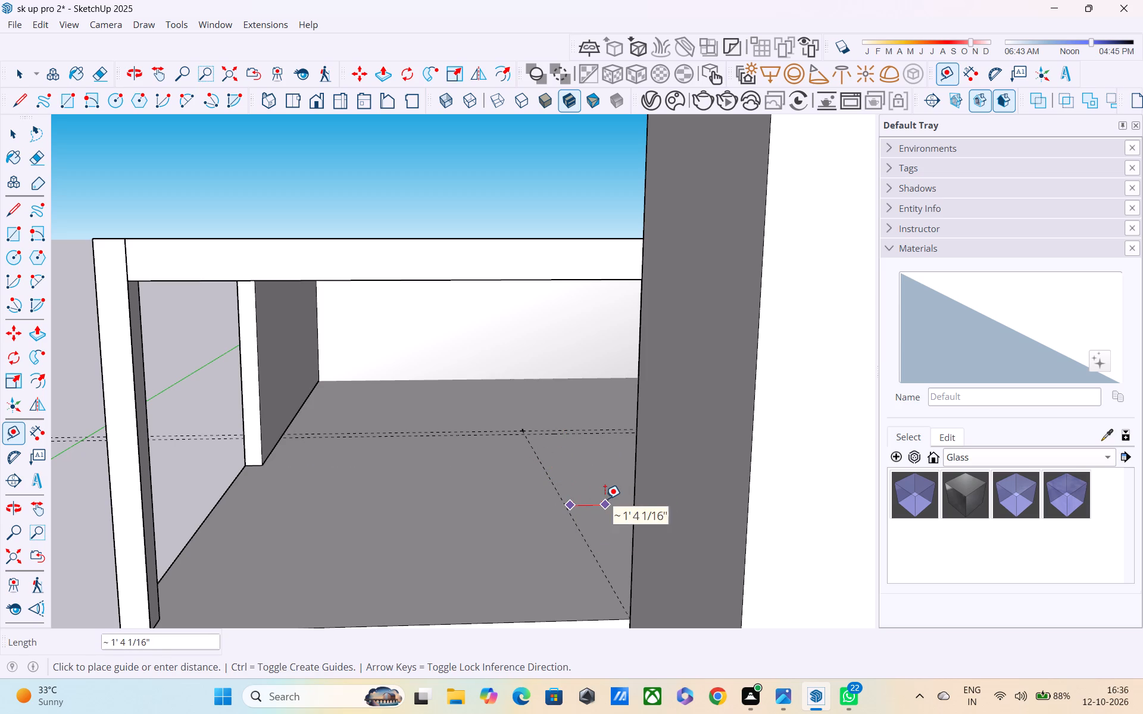
{"action": "type", "text": "9\""}
{"action": "key", "text": "Return"}
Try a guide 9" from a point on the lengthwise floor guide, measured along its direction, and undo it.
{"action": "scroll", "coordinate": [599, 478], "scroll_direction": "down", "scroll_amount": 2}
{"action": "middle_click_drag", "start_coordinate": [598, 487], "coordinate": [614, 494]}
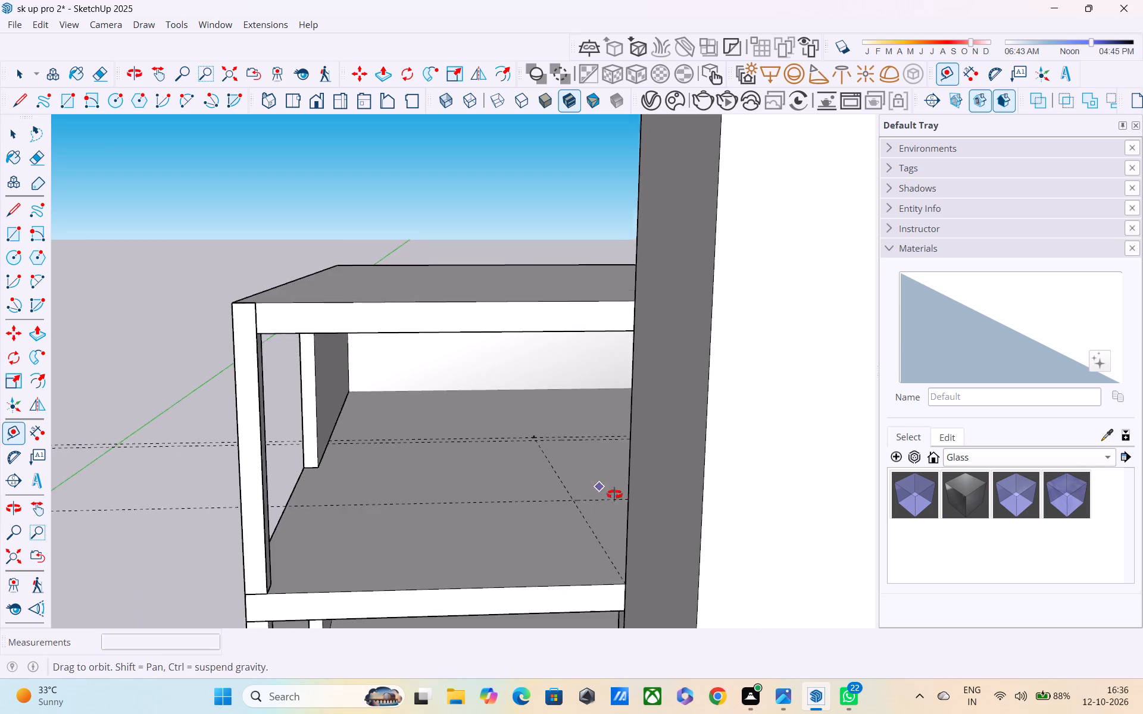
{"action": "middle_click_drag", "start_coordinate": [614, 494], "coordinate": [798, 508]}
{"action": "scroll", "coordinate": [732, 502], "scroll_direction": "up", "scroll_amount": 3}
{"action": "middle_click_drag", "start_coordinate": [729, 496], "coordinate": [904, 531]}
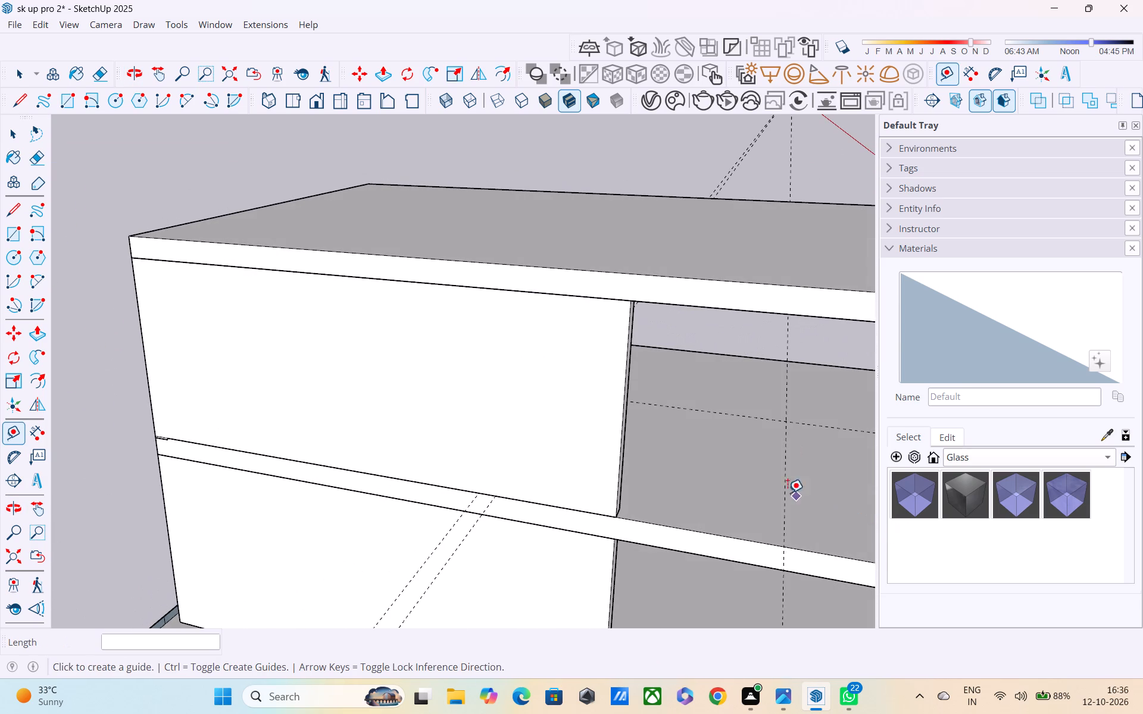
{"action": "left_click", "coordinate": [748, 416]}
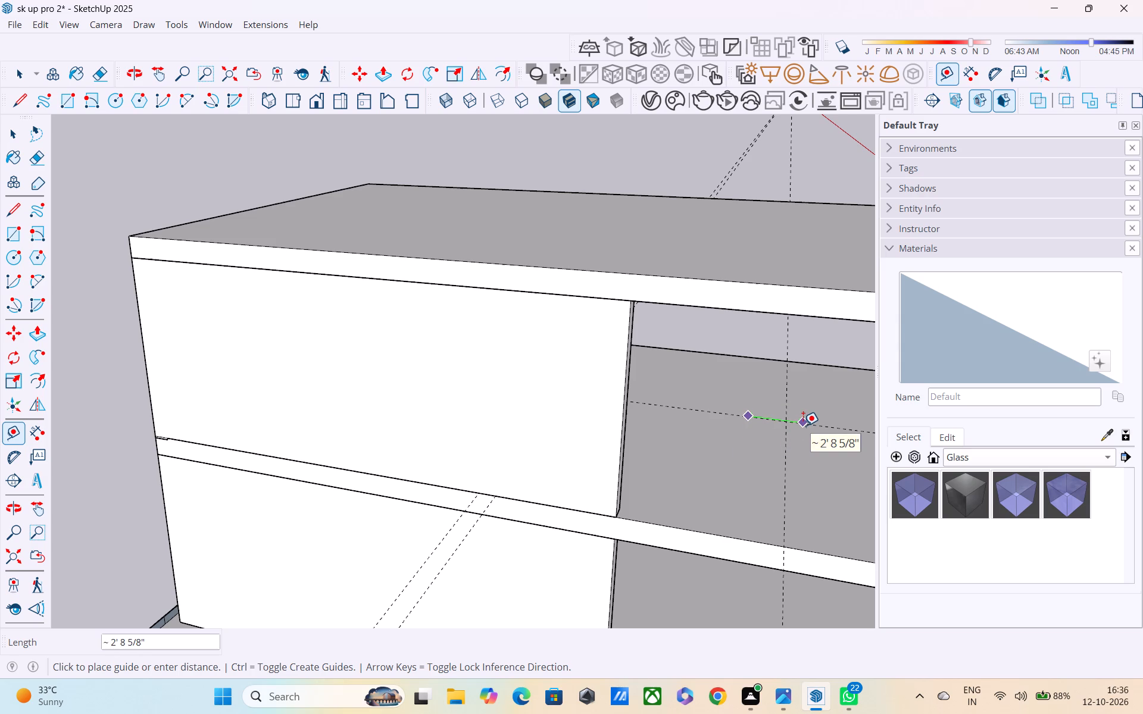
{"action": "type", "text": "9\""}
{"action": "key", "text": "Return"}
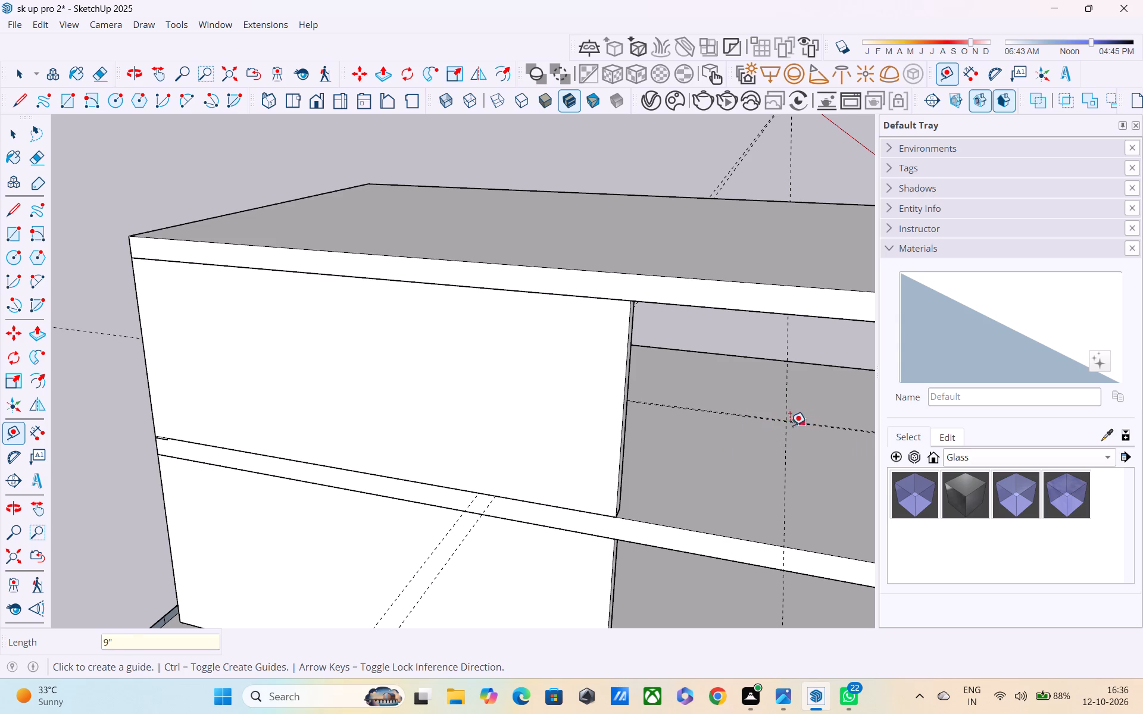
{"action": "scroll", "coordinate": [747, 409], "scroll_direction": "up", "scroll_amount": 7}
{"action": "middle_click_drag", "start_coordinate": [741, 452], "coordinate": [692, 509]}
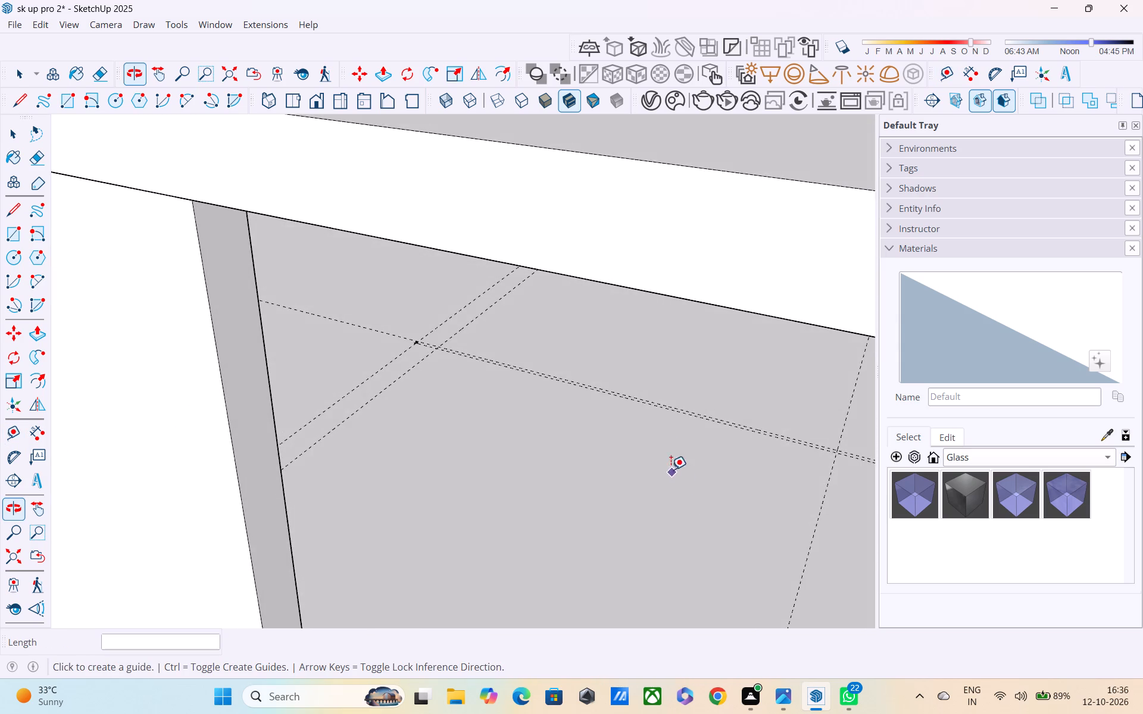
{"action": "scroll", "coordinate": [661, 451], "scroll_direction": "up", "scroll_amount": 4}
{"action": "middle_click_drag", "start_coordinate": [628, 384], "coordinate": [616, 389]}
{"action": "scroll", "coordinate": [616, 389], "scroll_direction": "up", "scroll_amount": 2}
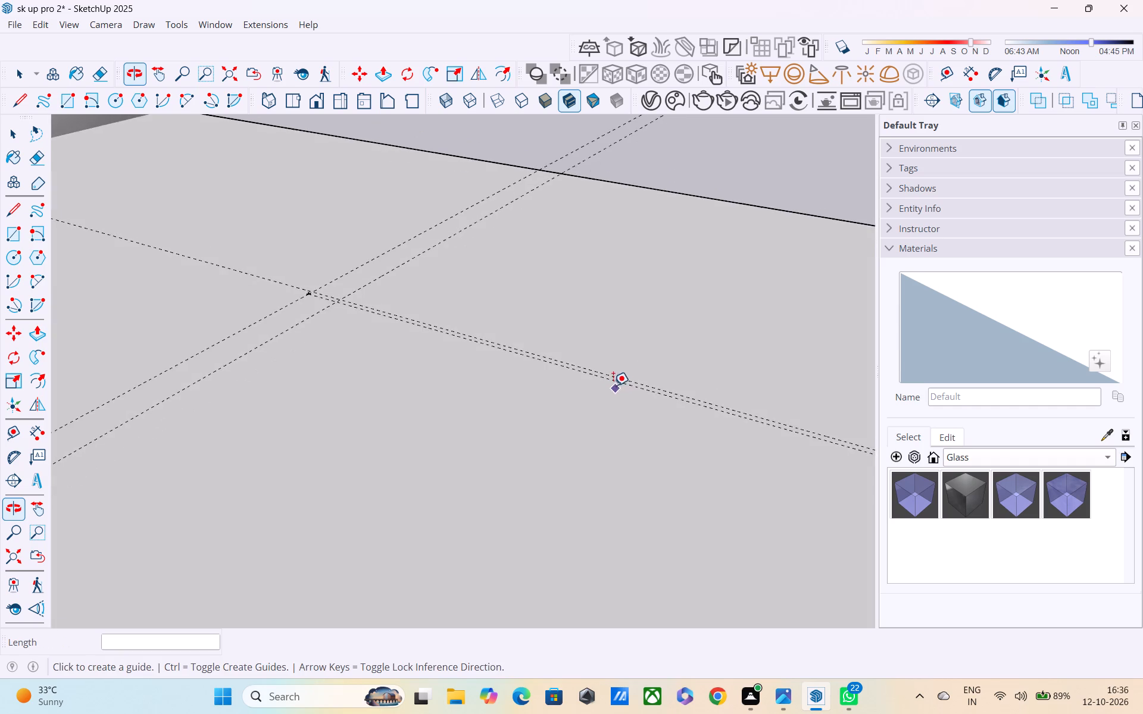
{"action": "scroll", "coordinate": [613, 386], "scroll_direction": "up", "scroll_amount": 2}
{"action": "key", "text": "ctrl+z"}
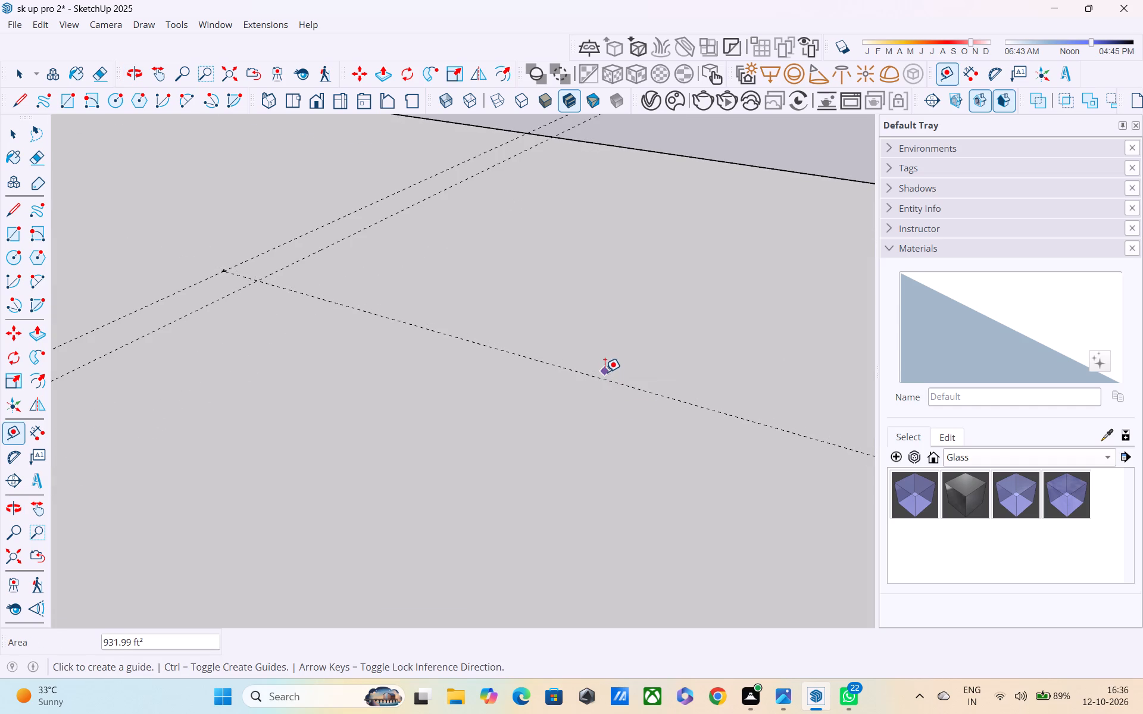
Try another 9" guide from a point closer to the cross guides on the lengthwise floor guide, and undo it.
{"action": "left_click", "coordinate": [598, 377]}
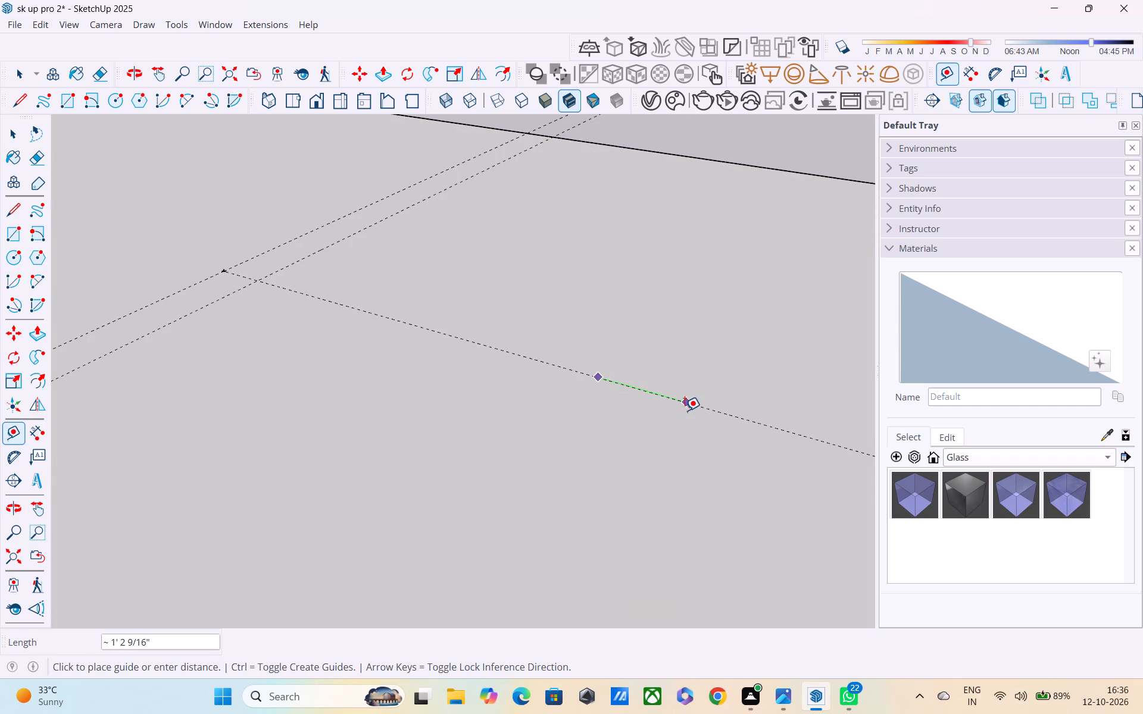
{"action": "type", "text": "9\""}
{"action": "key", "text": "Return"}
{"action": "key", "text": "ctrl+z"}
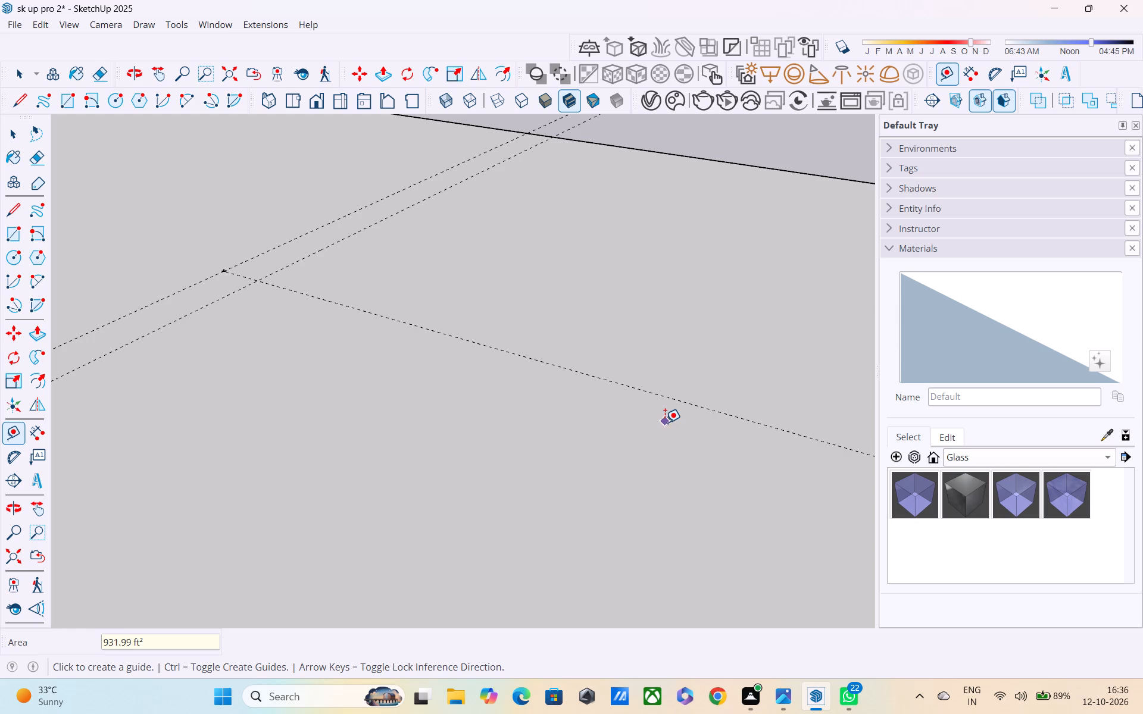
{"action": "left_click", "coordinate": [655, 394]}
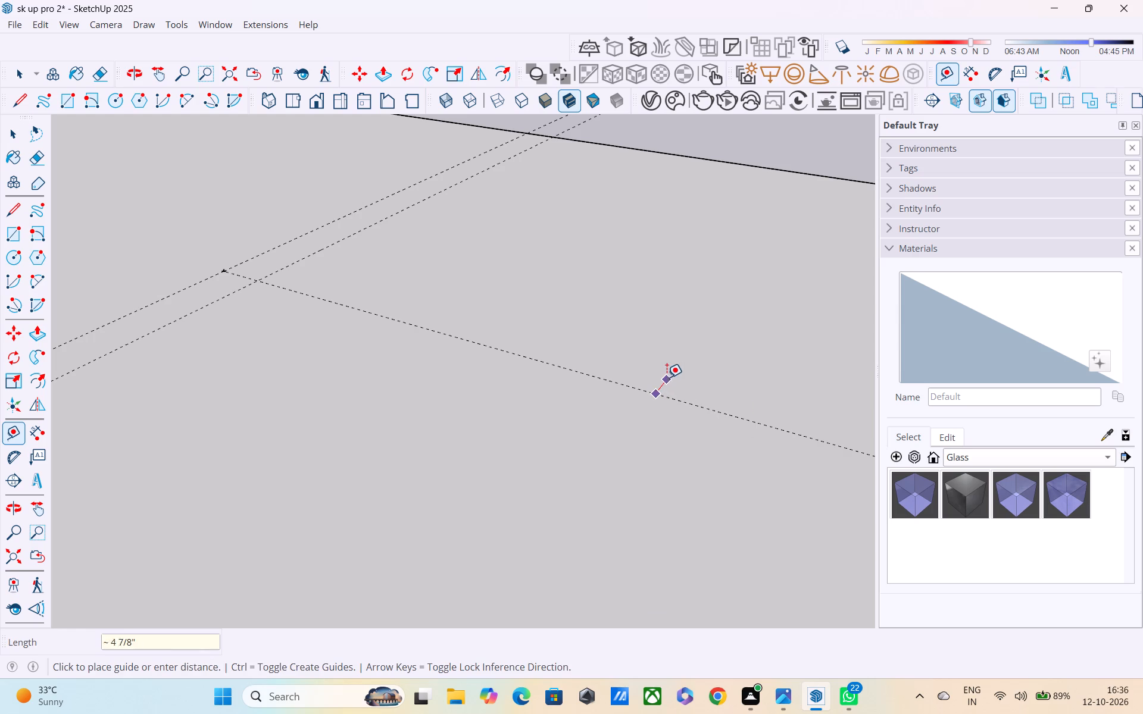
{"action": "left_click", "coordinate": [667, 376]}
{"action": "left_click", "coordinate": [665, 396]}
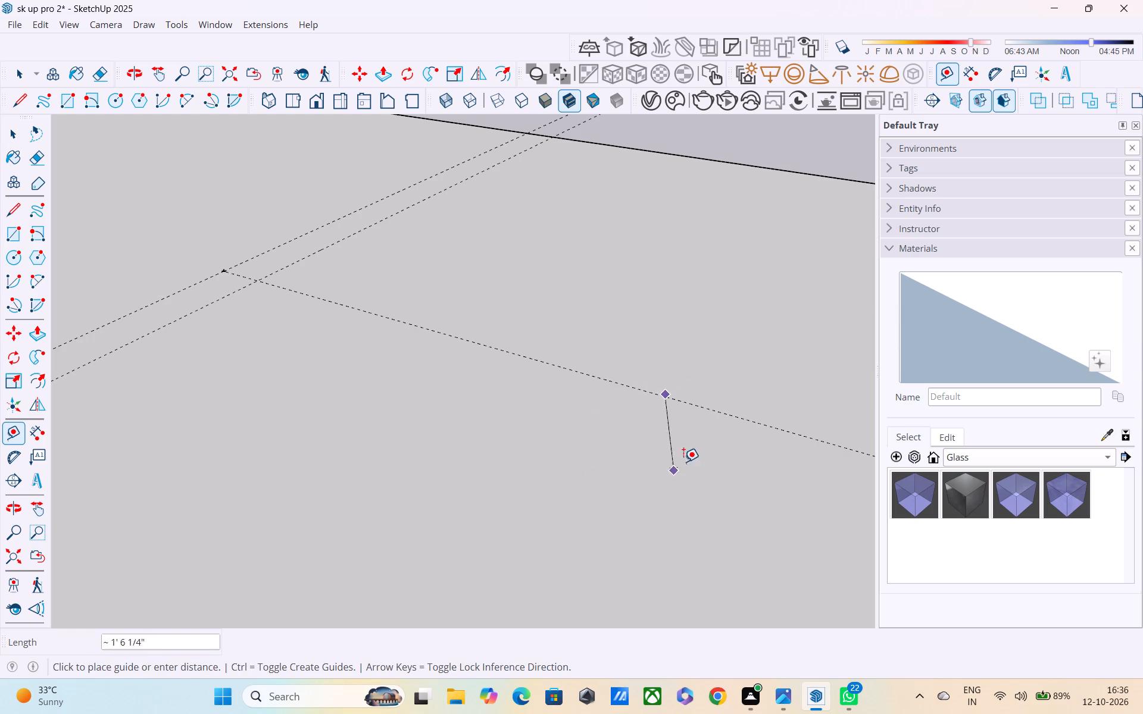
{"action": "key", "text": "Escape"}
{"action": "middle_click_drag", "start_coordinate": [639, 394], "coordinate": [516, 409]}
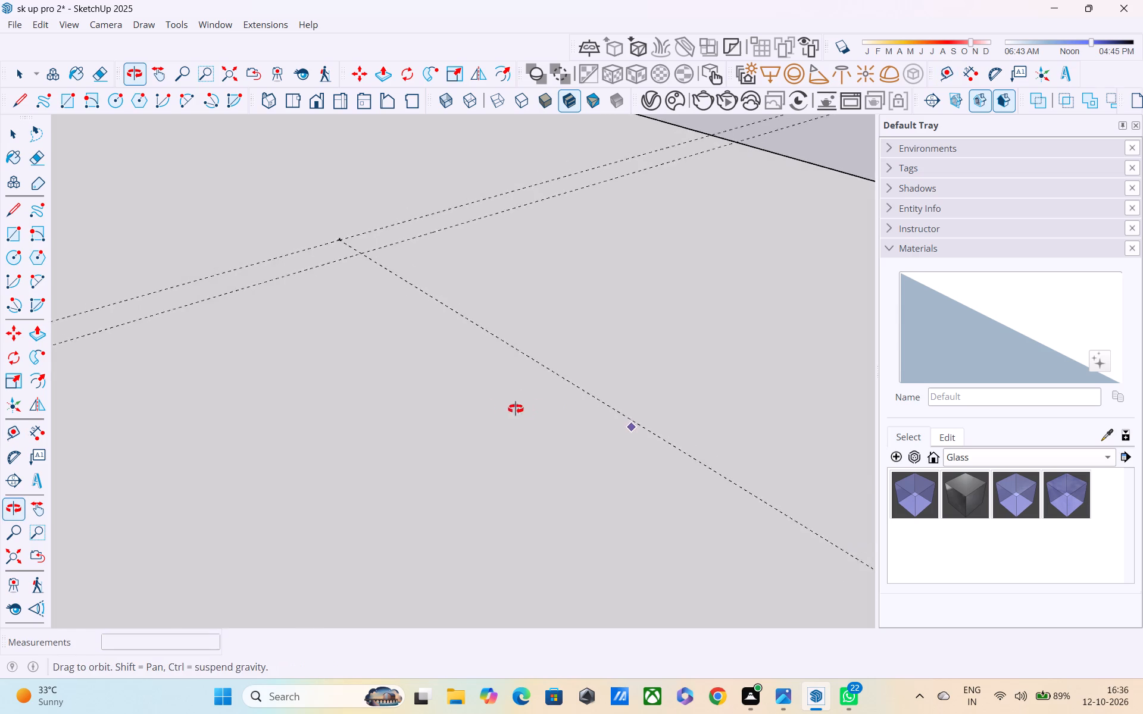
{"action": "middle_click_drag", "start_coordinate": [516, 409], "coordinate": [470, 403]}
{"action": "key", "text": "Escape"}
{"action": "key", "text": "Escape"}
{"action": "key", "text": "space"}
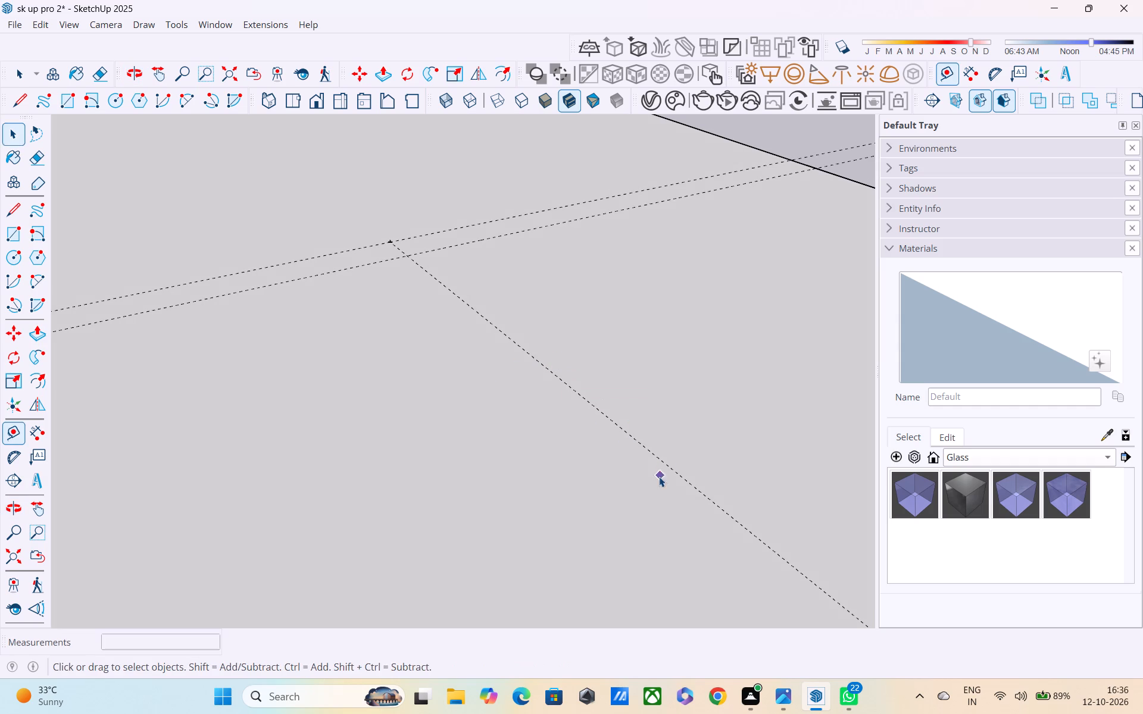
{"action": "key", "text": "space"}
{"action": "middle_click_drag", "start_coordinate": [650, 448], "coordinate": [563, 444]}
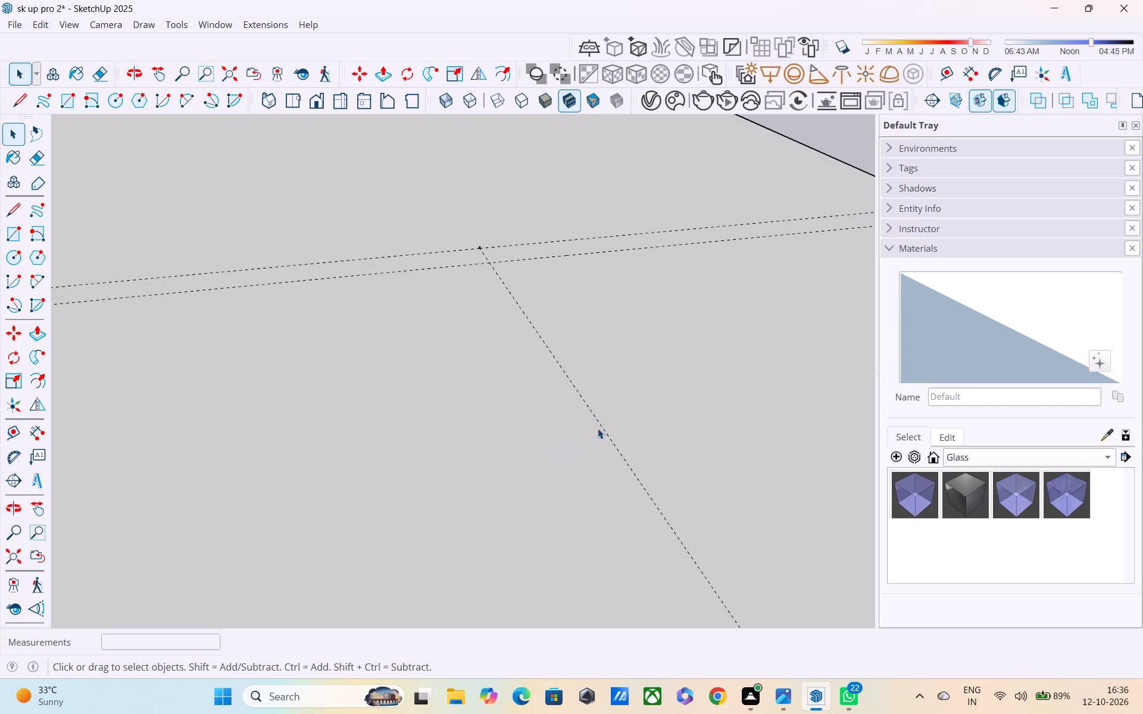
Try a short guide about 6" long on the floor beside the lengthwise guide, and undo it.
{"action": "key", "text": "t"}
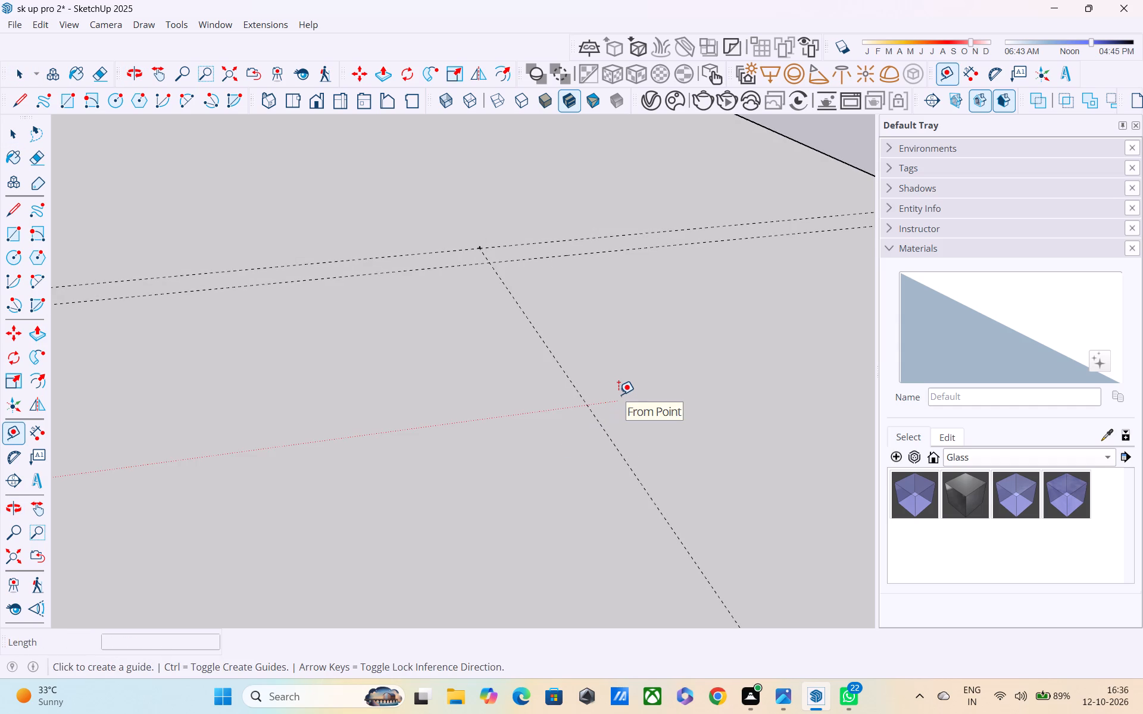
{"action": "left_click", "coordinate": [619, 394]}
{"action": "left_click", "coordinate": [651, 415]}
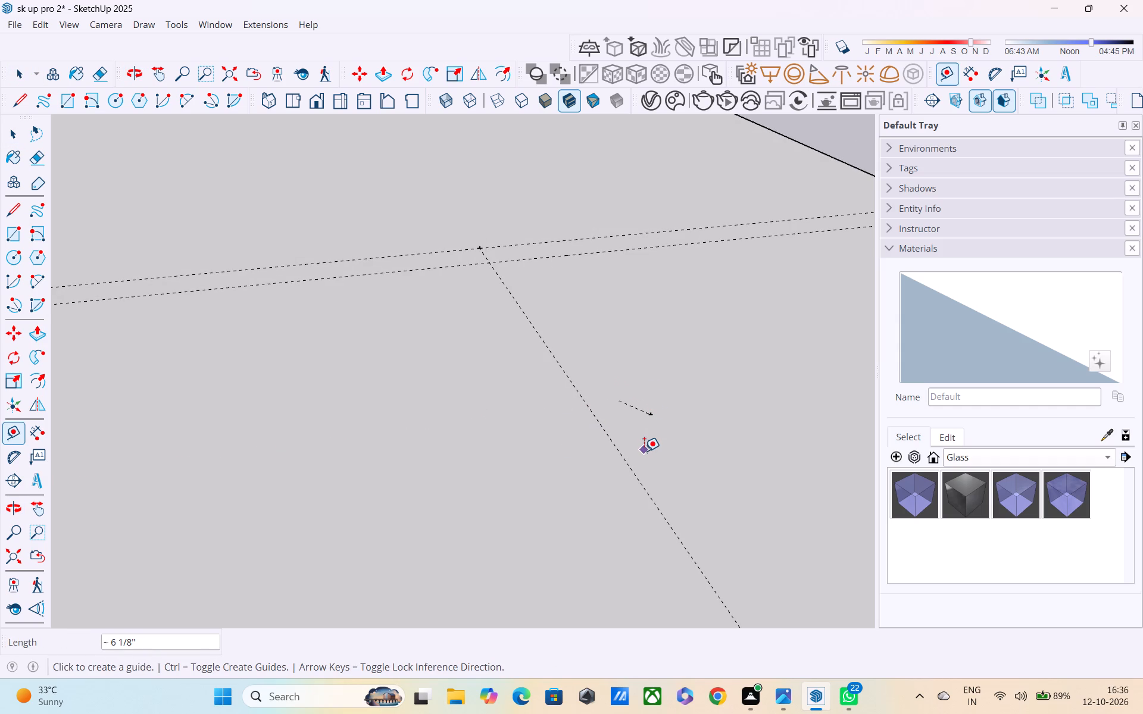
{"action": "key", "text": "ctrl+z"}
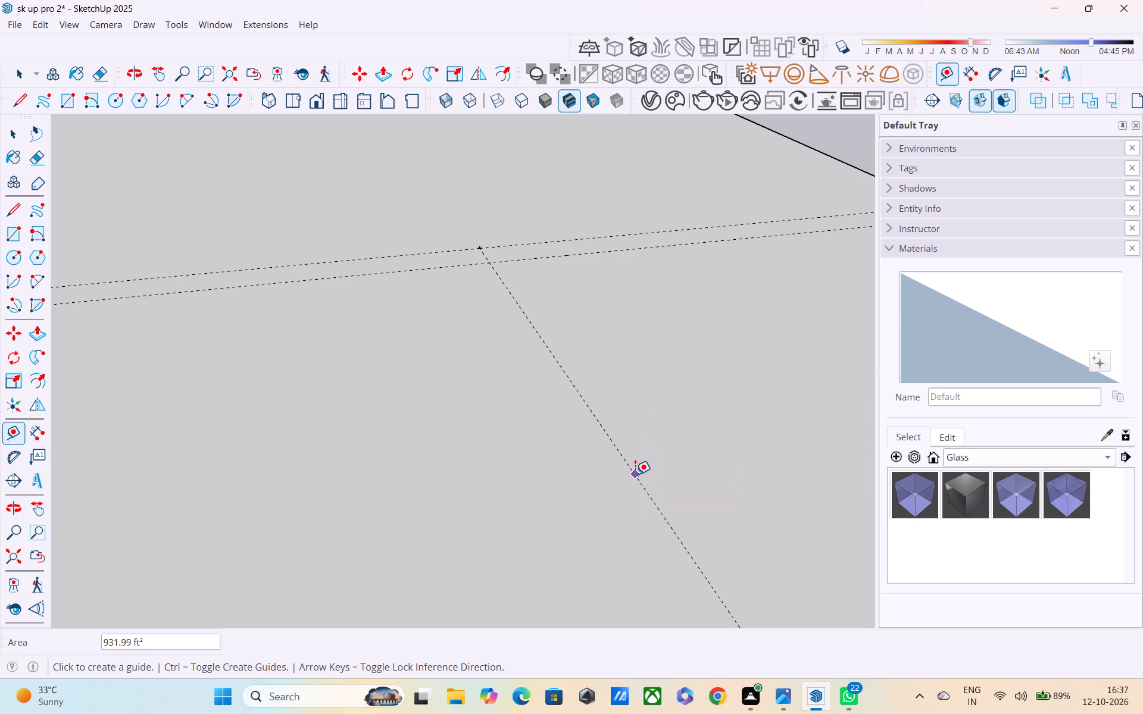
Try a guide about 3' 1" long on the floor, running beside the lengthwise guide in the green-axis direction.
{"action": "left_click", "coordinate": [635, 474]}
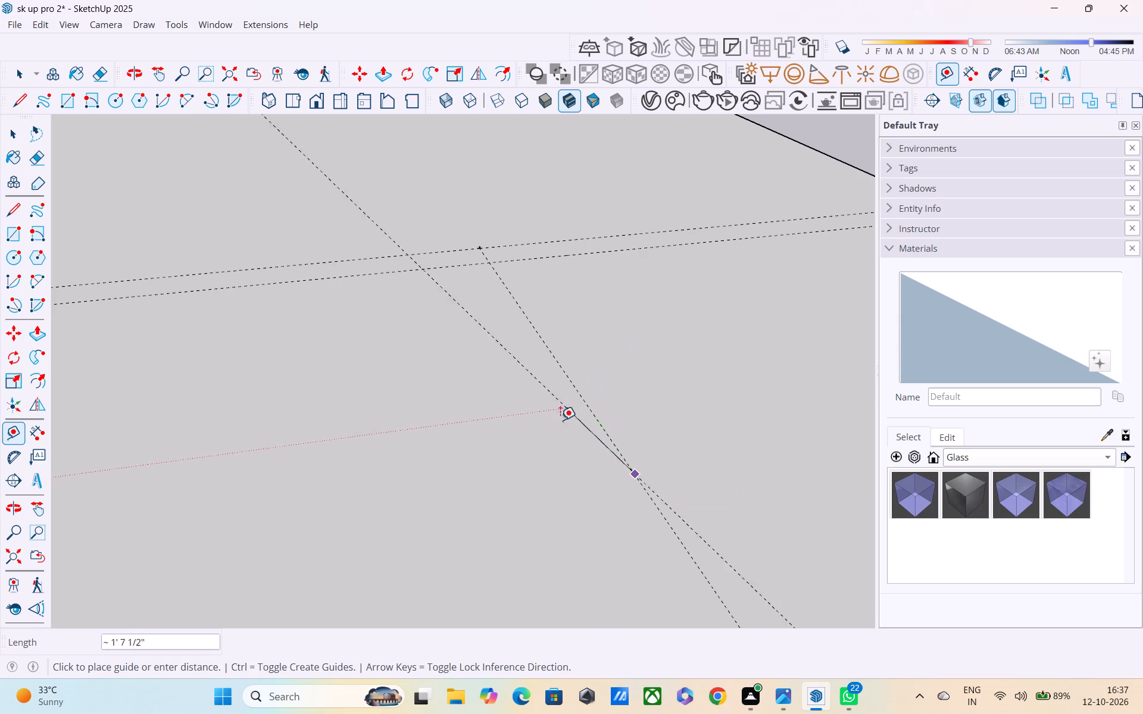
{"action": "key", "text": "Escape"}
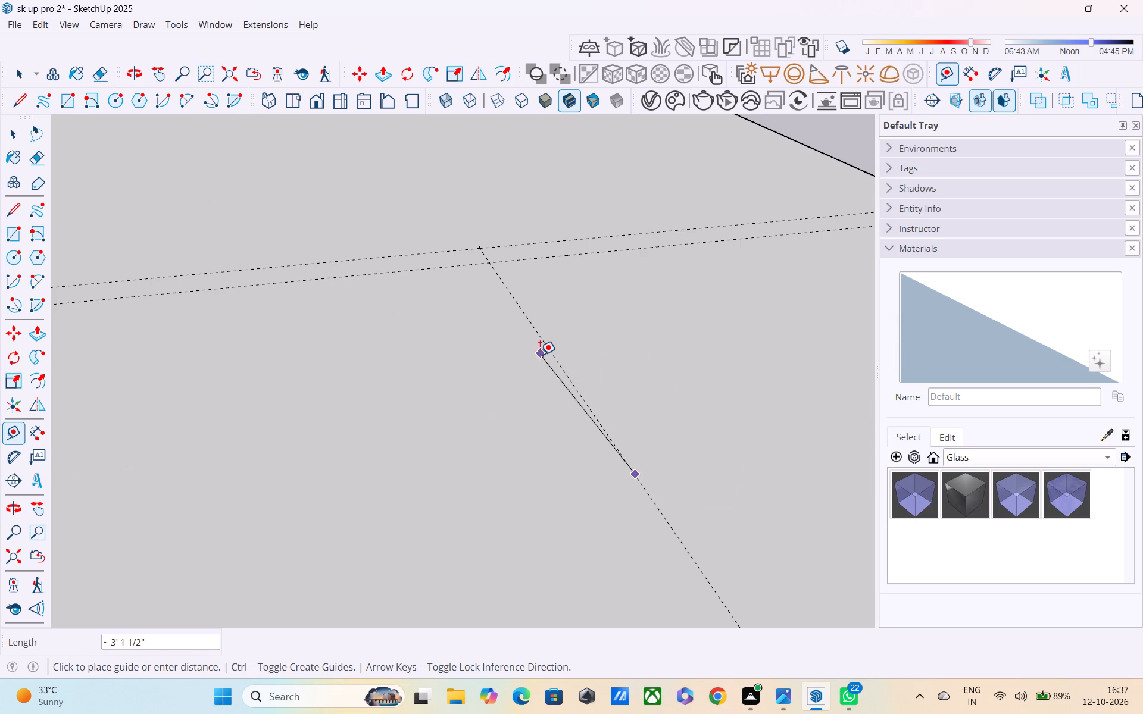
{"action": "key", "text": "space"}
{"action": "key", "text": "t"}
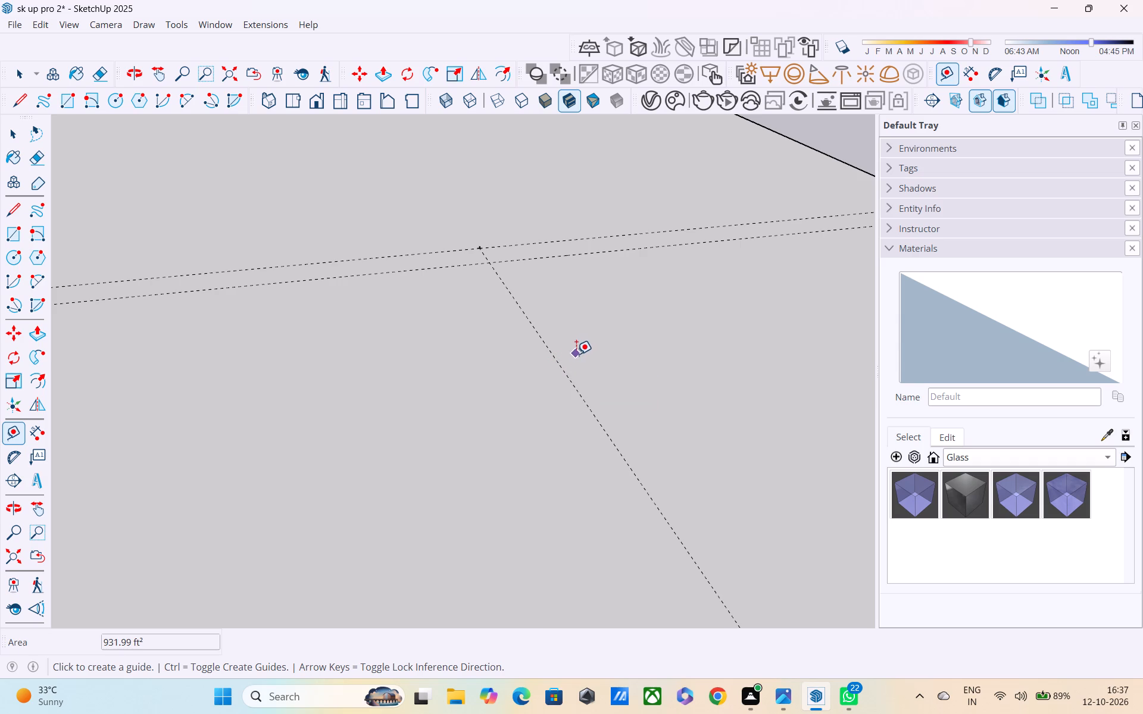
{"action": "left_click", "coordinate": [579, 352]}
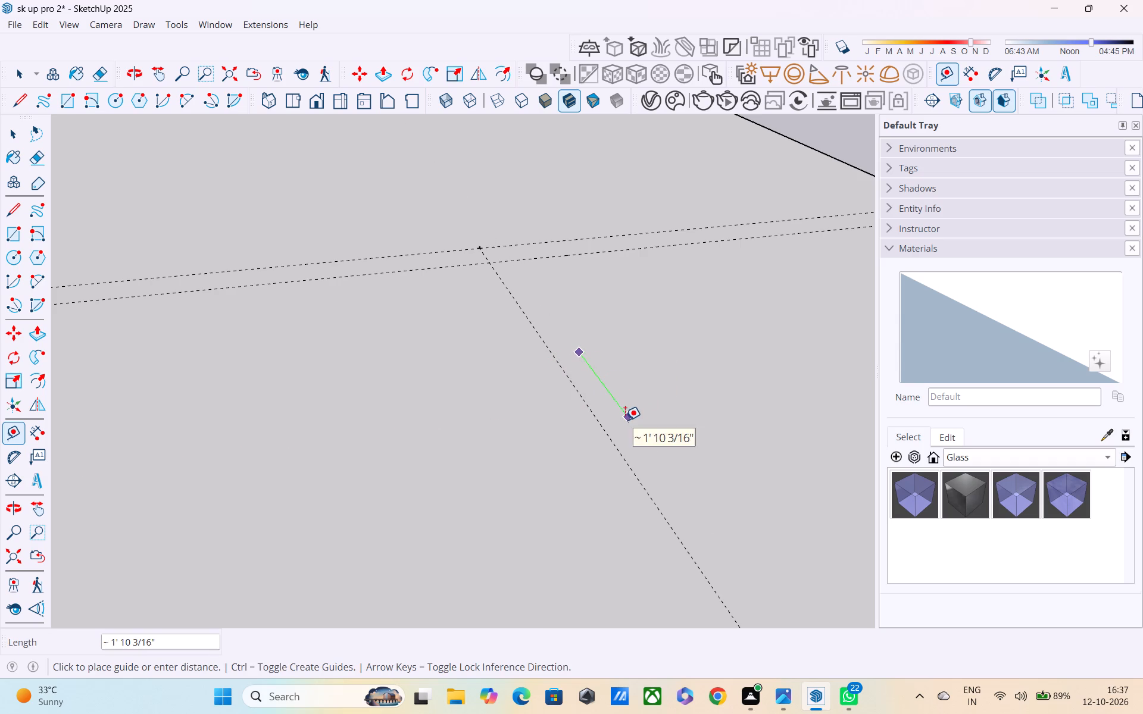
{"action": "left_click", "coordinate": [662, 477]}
Examine the upper room and its floor guides from below and from the open front.
{"action": "middle_click_drag", "start_coordinate": [695, 480], "coordinate": [701, 466]}
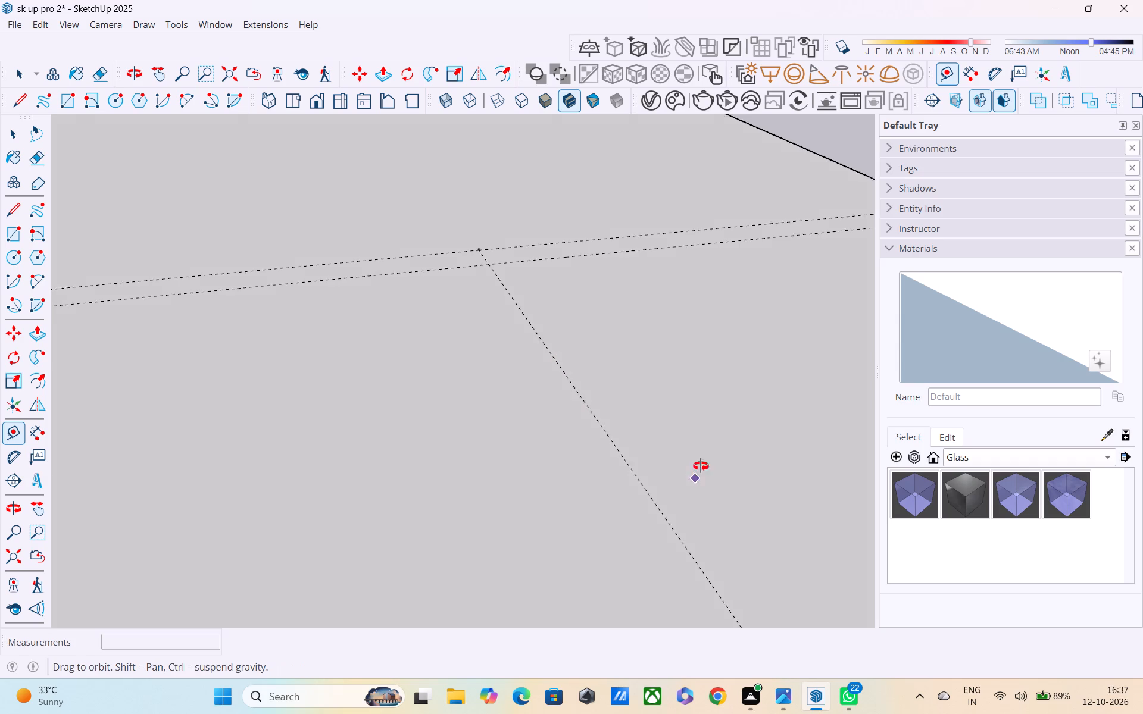
{"action": "middle_click_drag", "start_coordinate": [701, 466], "coordinate": [751, 280]}
{"action": "scroll", "coordinate": [751, 290], "scroll_direction": "up", "scroll_amount": 1}
{"action": "scroll", "coordinate": [751, 390], "scroll_direction": "down", "scroll_amount": 5}
{"action": "scroll", "coordinate": [760, 530], "scroll_direction": "down", "scroll_amount": 2}
{"action": "middle_click_drag", "start_coordinate": [752, 516], "coordinate": [727, 435]}
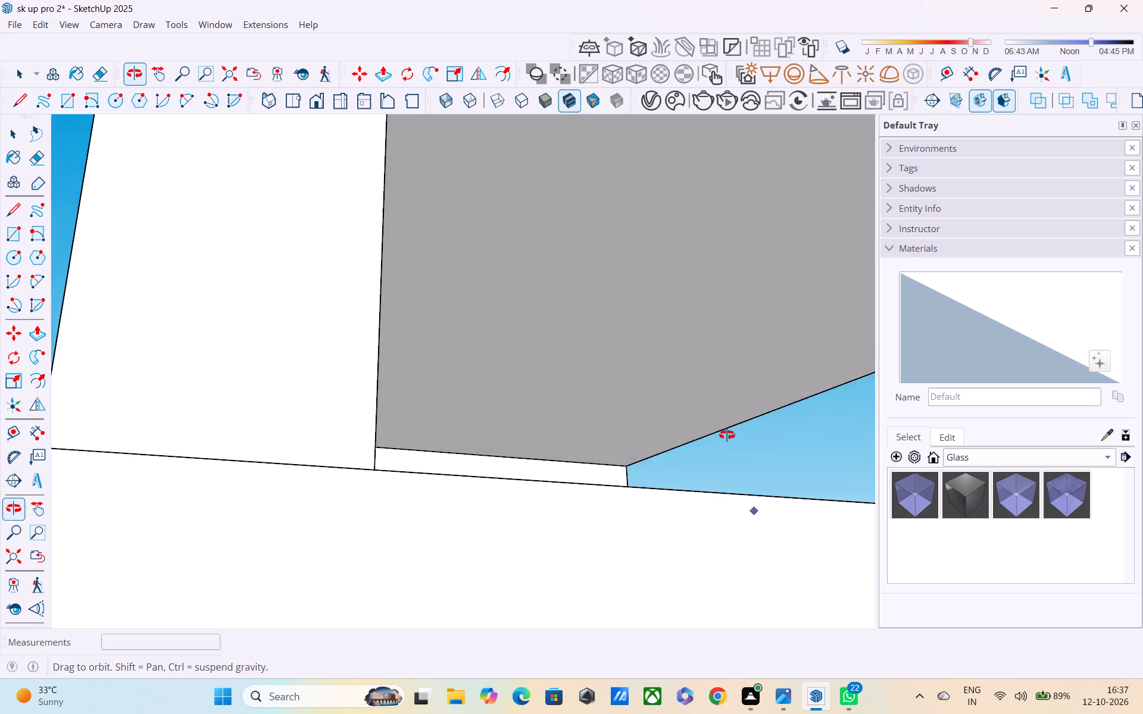
{"action": "middle_click_drag", "start_coordinate": [727, 435], "coordinate": [726, 428]}
{"action": "scroll", "coordinate": [726, 428], "scroll_direction": "up", "scroll_amount": 1}
{"action": "scroll", "coordinate": [726, 428], "scroll_direction": "down", "scroll_amount": 5}
{"action": "scroll", "coordinate": [740, 533], "scroll_direction": "down", "scroll_amount": 3}
{"action": "middle_click_drag", "start_coordinate": [747, 491], "coordinate": [747, 502]}
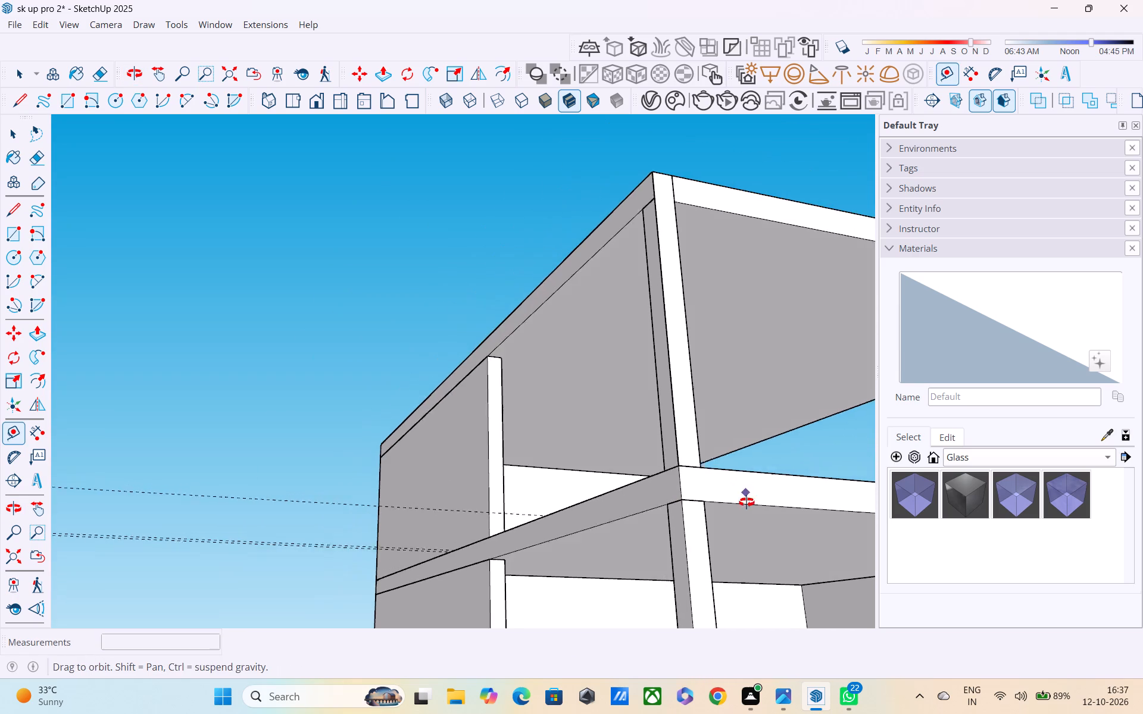
{"action": "middle_click_drag", "start_coordinate": [747, 502], "coordinate": [647, 657]}
{"action": "key", "text": "Escape"}
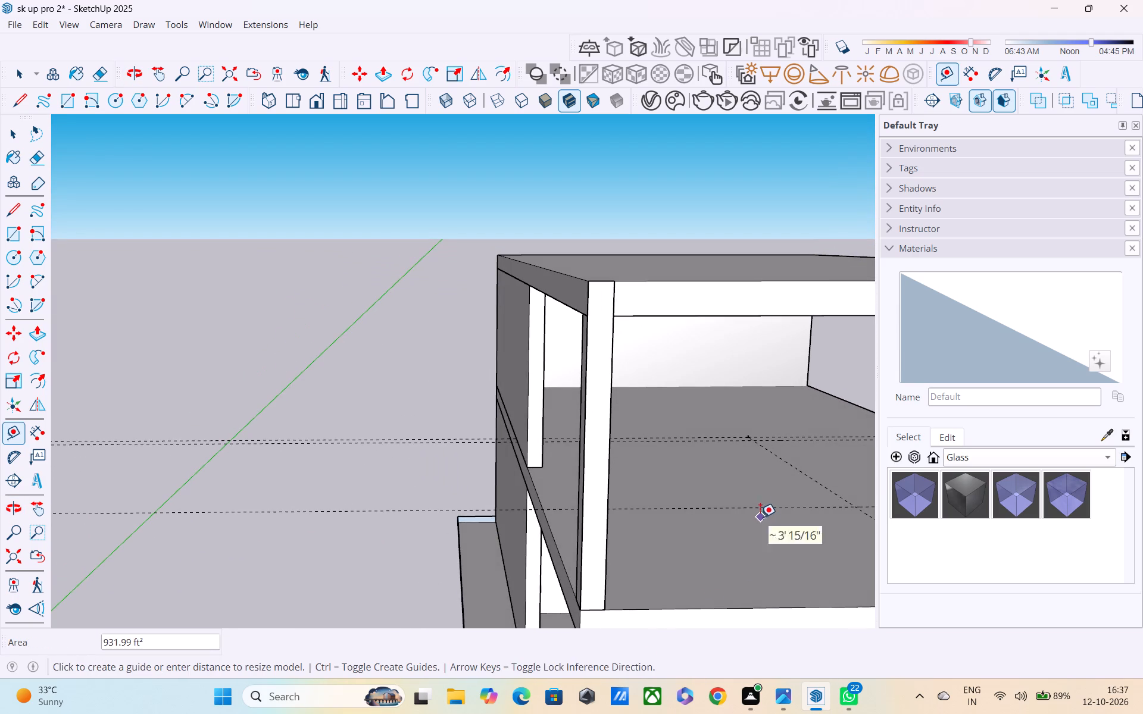
Place a guide about 6' 4" long on the upper floor from the side wall's end corner in the red-axis direction.
{"action": "key", "text": "Escape"}
{"action": "middle_click_drag", "start_coordinate": [767, 514], "coordinate": [742, 590]}
{"action": "scroll", "coordinate": [730, 548], "scroll_direction": "down", "scroll_amount": 1}
{"action": "middle_click_drag", "start_coordinate": [730, 604], "coordinate": [713, 497]}
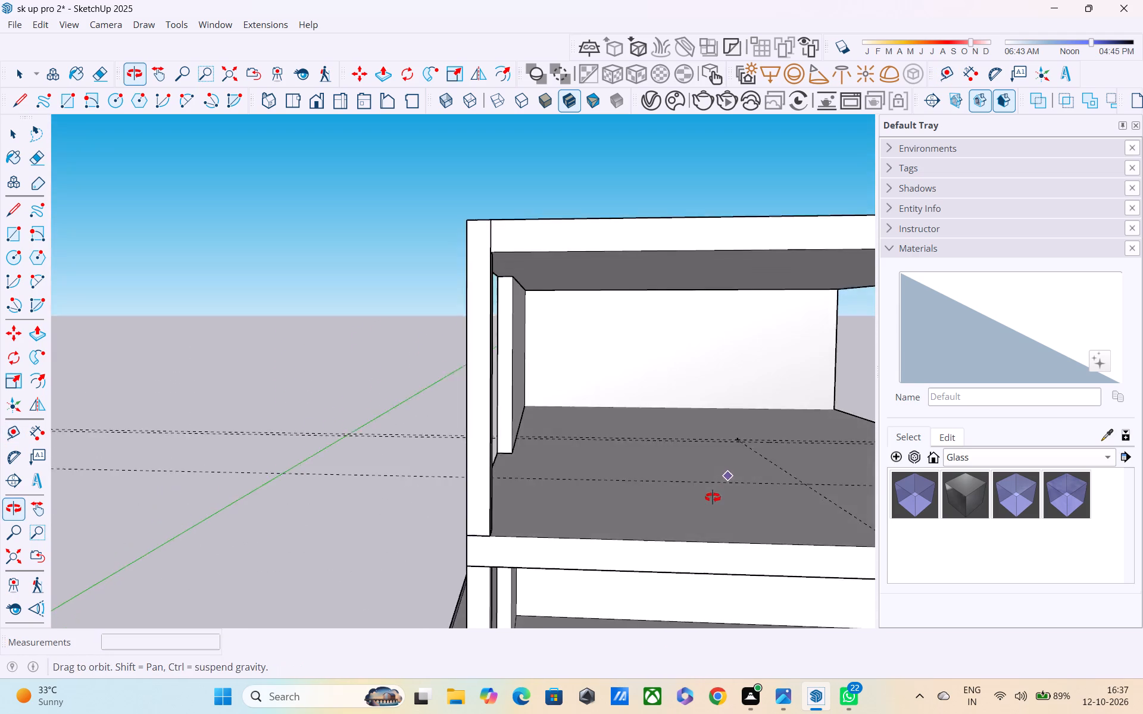
{"action": "middle_click_drag", "start_coordinate": [713, 497], "coordinate": [701, 535]}
{"action": "scroll", "coordinate": [735, 501], "scroll_direction": "up", "scroll_amount": 3}
{"action": "key", "text": "Escape"}
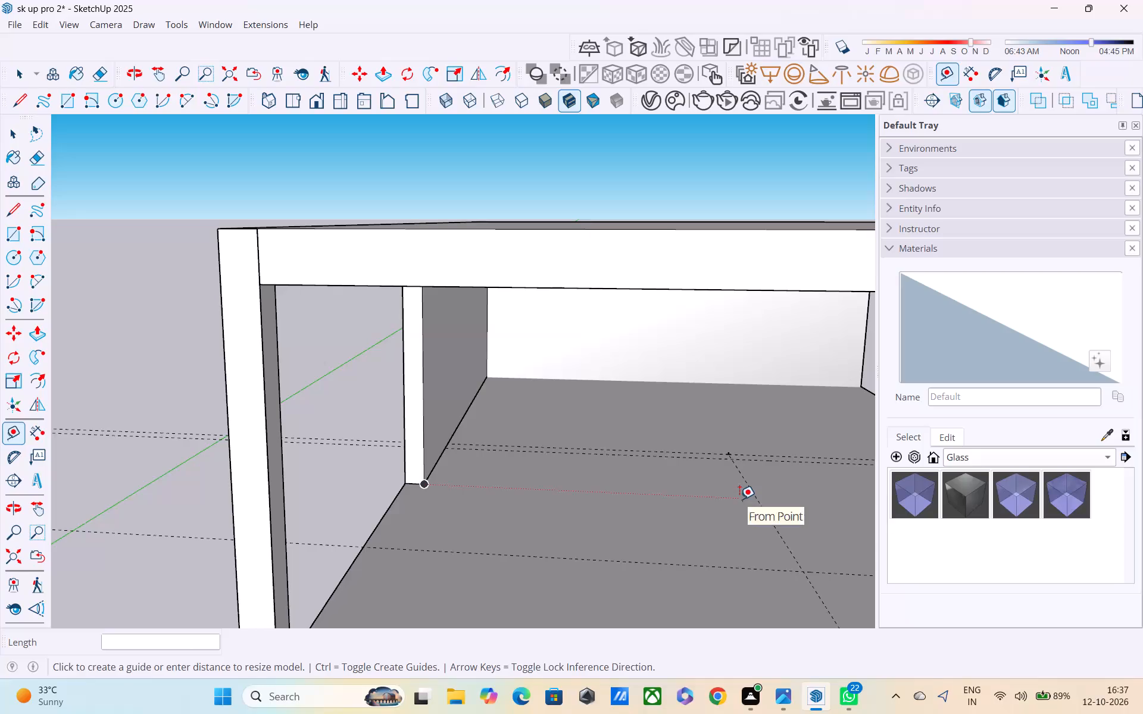
{"action": "key", "text": "space"}
{"action": "key", "text": "t"}
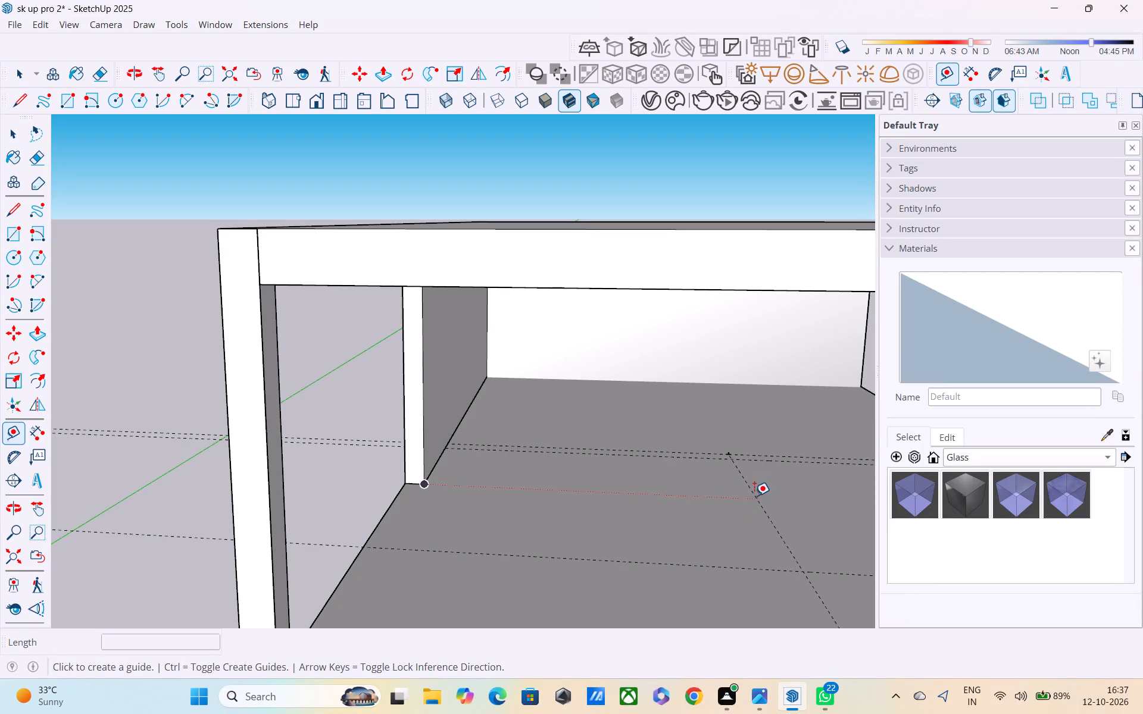
{"action": "left_click", "coordinate": [422, 486]}
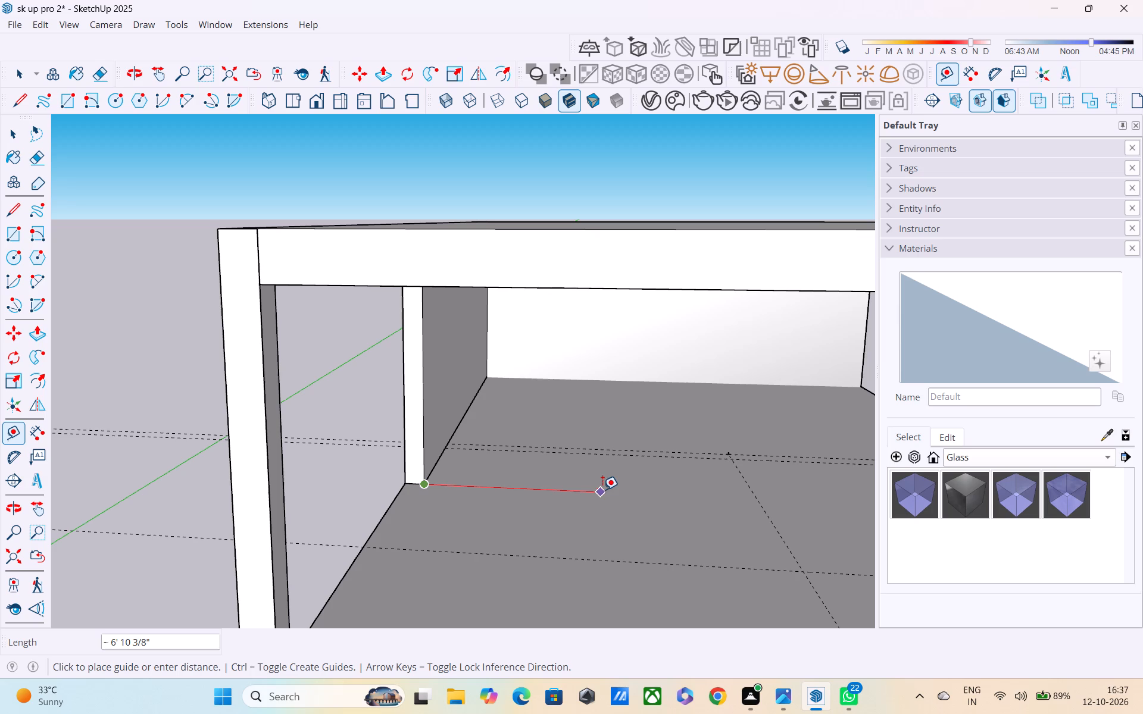
{"action": "left_click", "coordinate": [588, 489]}
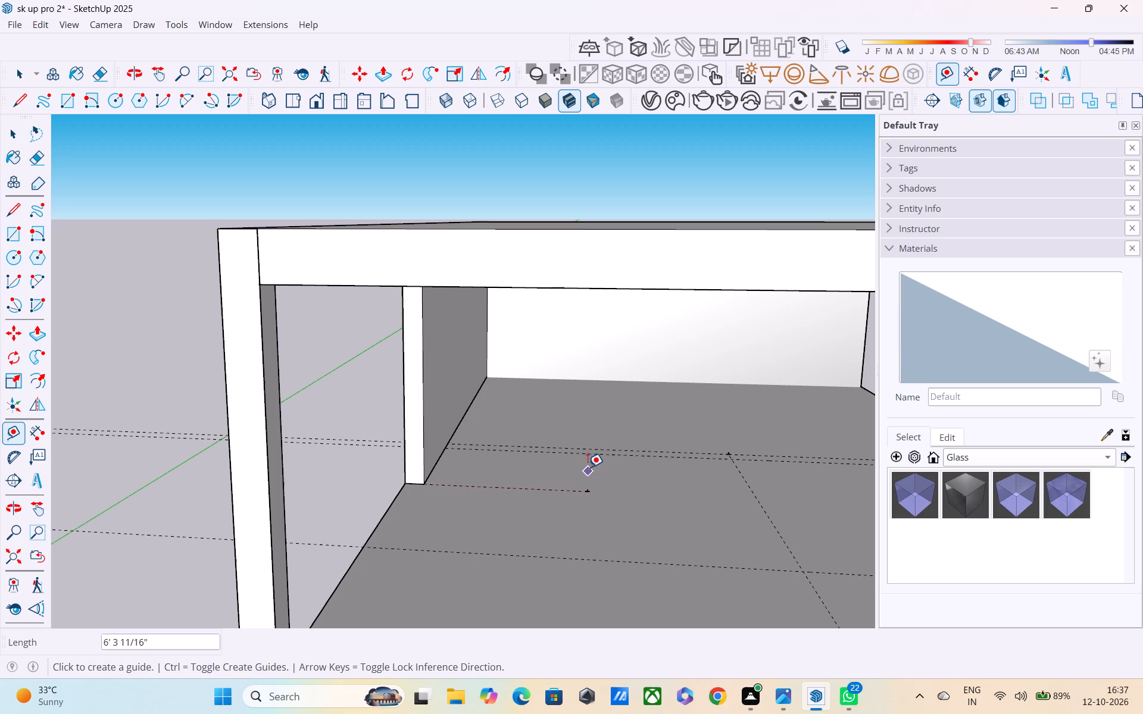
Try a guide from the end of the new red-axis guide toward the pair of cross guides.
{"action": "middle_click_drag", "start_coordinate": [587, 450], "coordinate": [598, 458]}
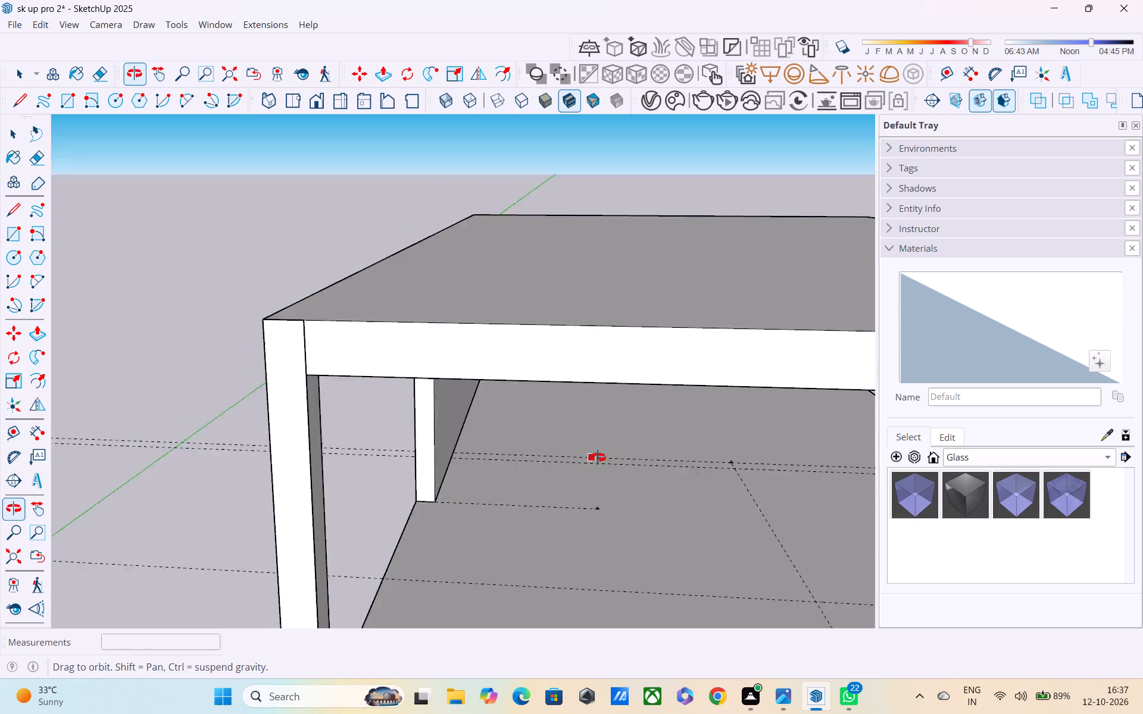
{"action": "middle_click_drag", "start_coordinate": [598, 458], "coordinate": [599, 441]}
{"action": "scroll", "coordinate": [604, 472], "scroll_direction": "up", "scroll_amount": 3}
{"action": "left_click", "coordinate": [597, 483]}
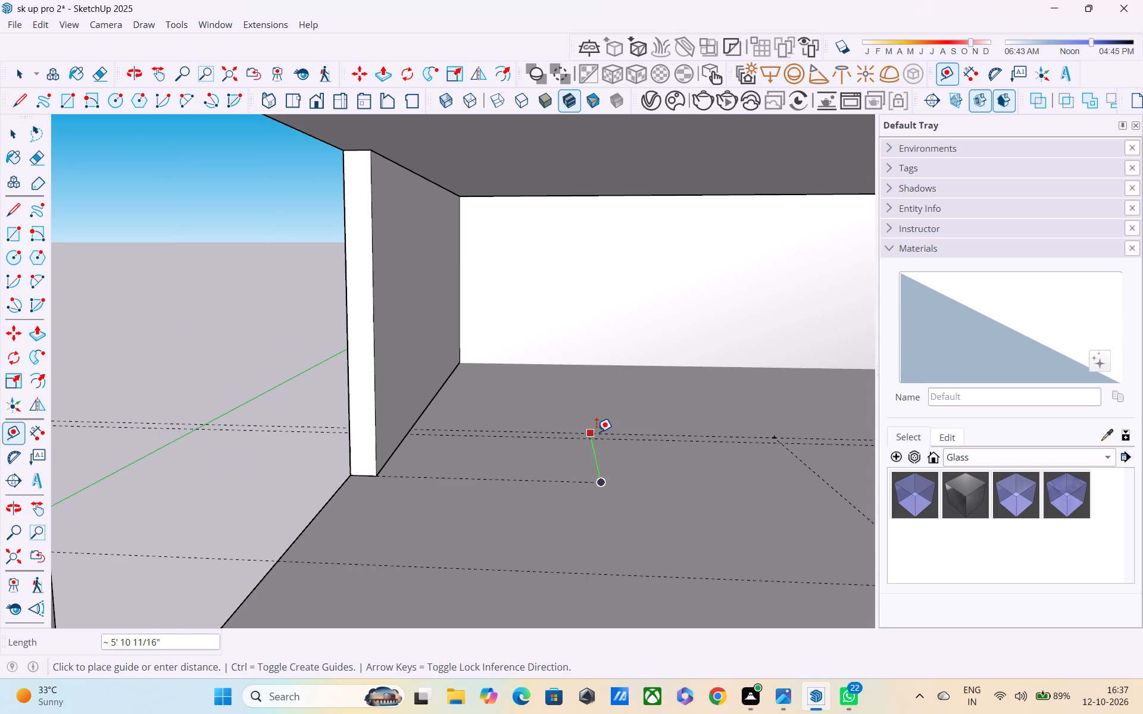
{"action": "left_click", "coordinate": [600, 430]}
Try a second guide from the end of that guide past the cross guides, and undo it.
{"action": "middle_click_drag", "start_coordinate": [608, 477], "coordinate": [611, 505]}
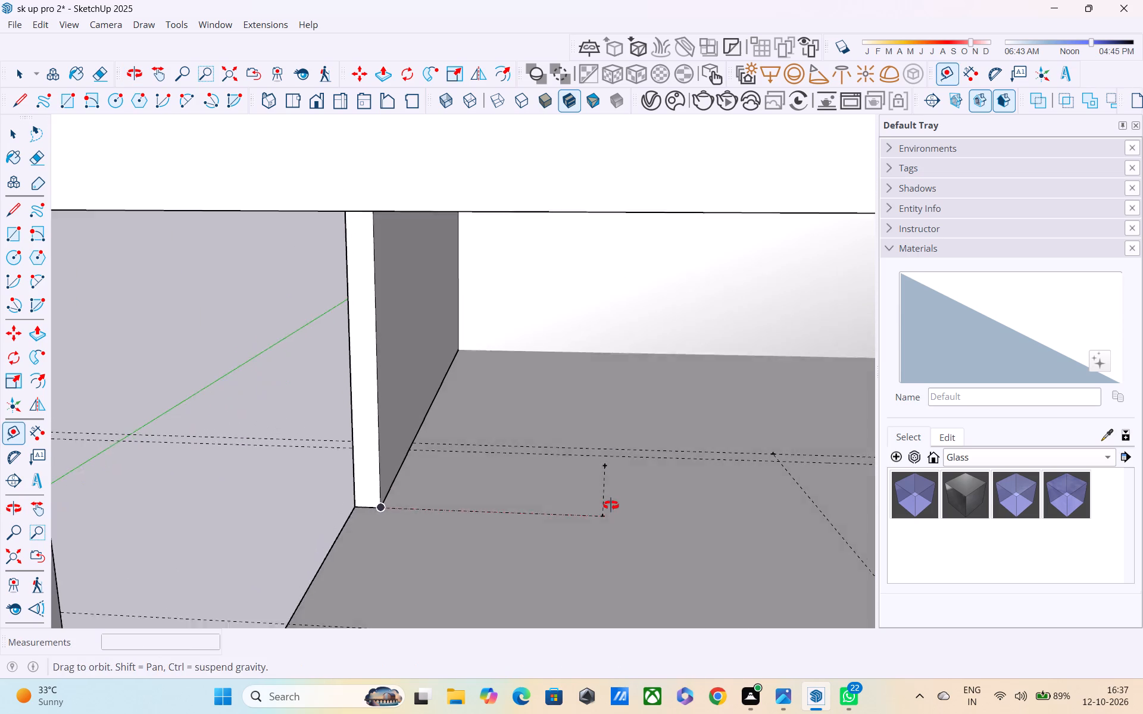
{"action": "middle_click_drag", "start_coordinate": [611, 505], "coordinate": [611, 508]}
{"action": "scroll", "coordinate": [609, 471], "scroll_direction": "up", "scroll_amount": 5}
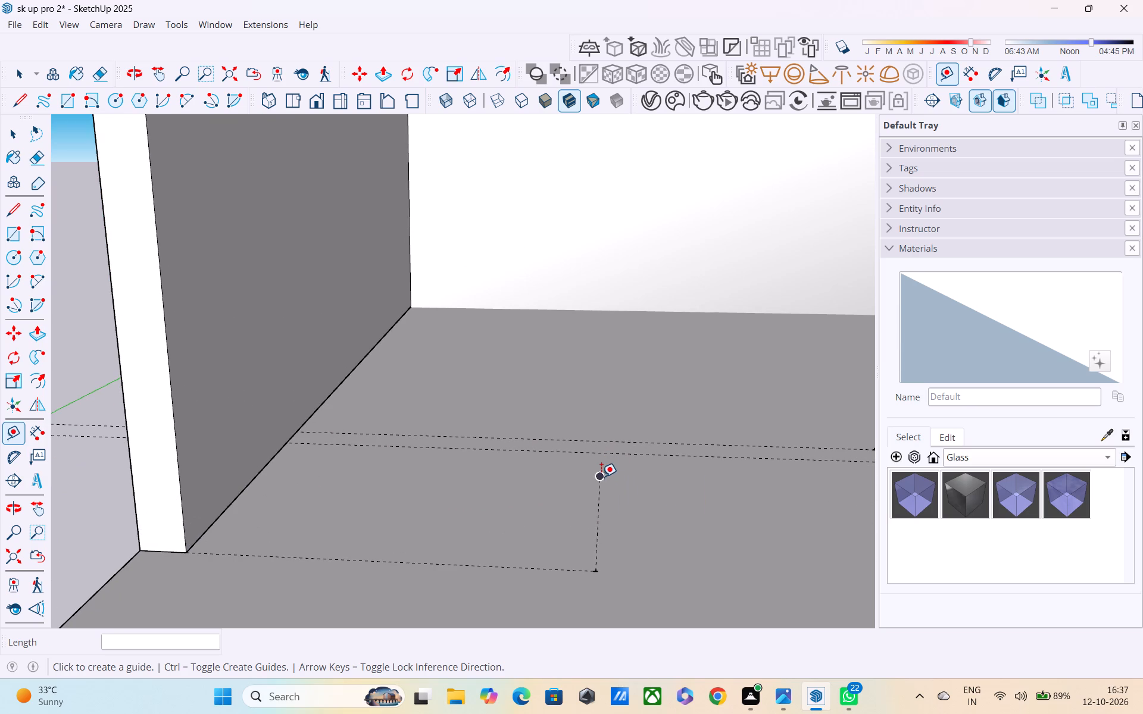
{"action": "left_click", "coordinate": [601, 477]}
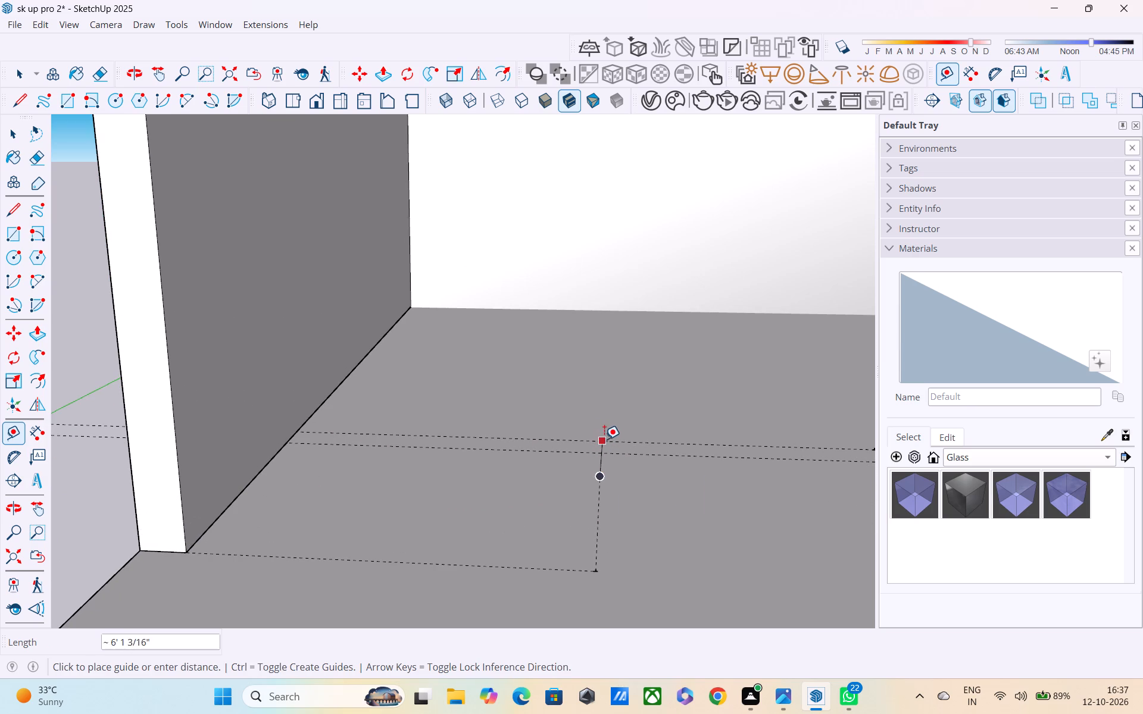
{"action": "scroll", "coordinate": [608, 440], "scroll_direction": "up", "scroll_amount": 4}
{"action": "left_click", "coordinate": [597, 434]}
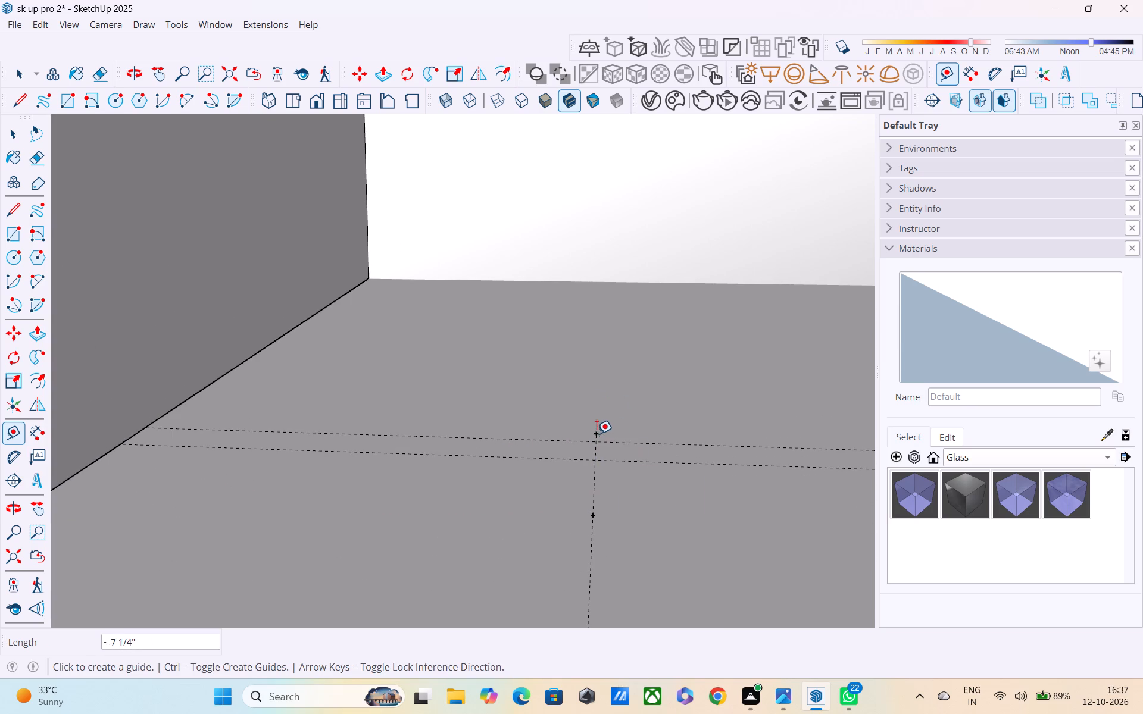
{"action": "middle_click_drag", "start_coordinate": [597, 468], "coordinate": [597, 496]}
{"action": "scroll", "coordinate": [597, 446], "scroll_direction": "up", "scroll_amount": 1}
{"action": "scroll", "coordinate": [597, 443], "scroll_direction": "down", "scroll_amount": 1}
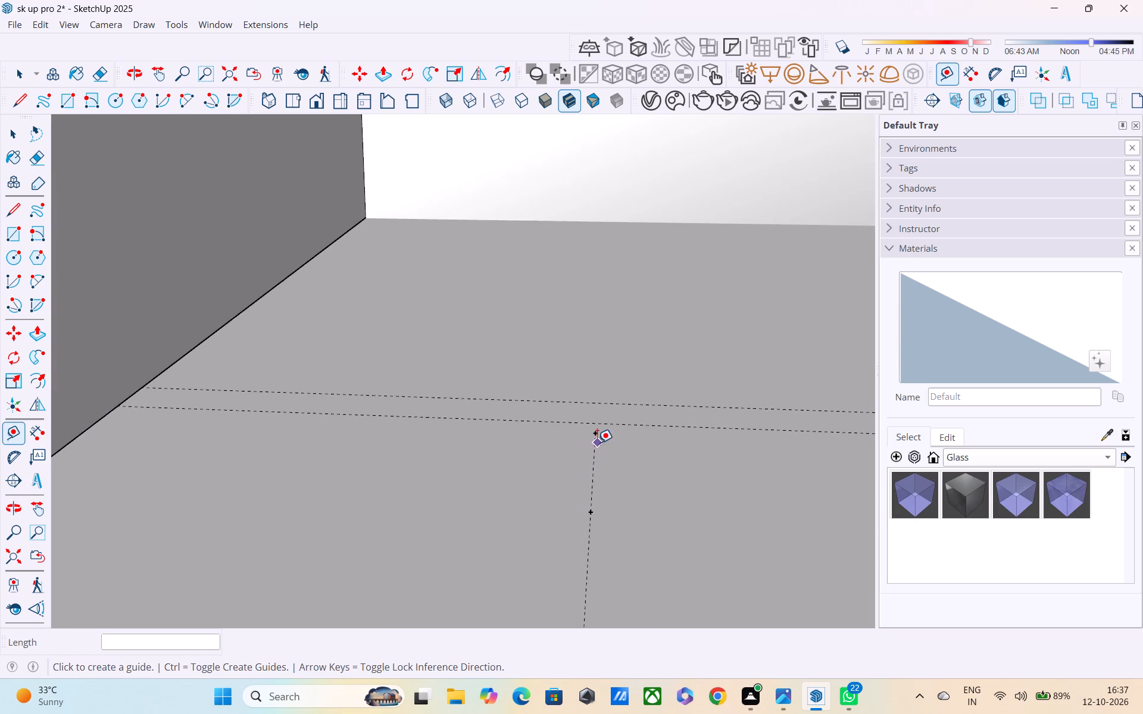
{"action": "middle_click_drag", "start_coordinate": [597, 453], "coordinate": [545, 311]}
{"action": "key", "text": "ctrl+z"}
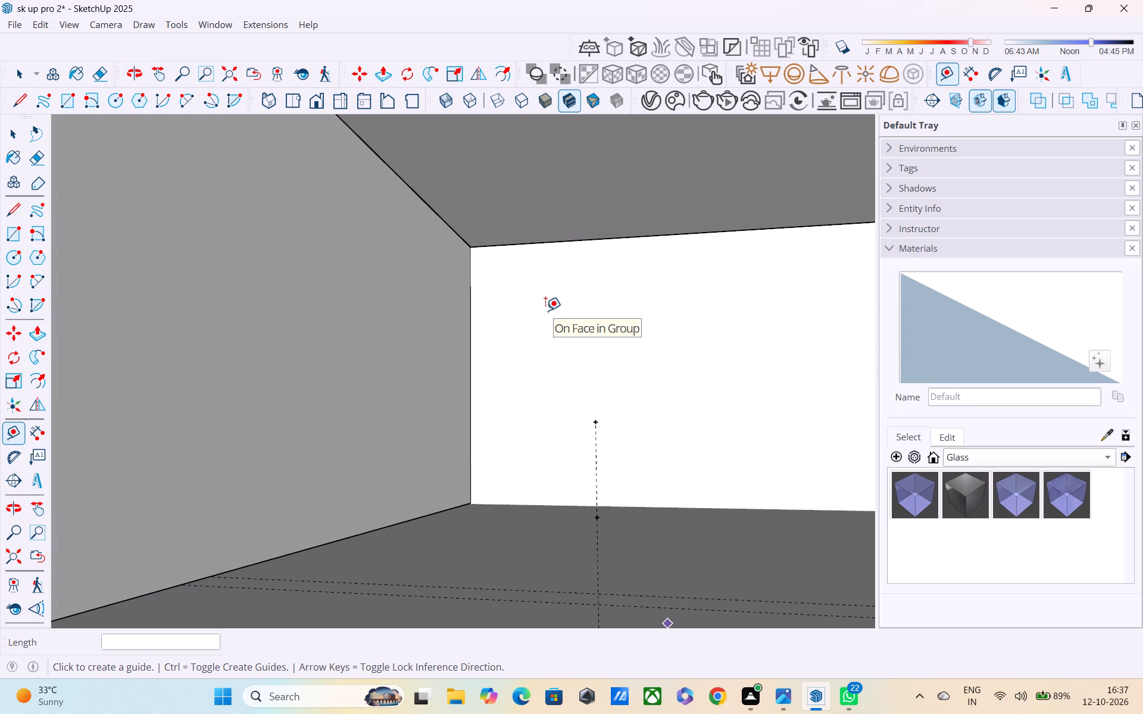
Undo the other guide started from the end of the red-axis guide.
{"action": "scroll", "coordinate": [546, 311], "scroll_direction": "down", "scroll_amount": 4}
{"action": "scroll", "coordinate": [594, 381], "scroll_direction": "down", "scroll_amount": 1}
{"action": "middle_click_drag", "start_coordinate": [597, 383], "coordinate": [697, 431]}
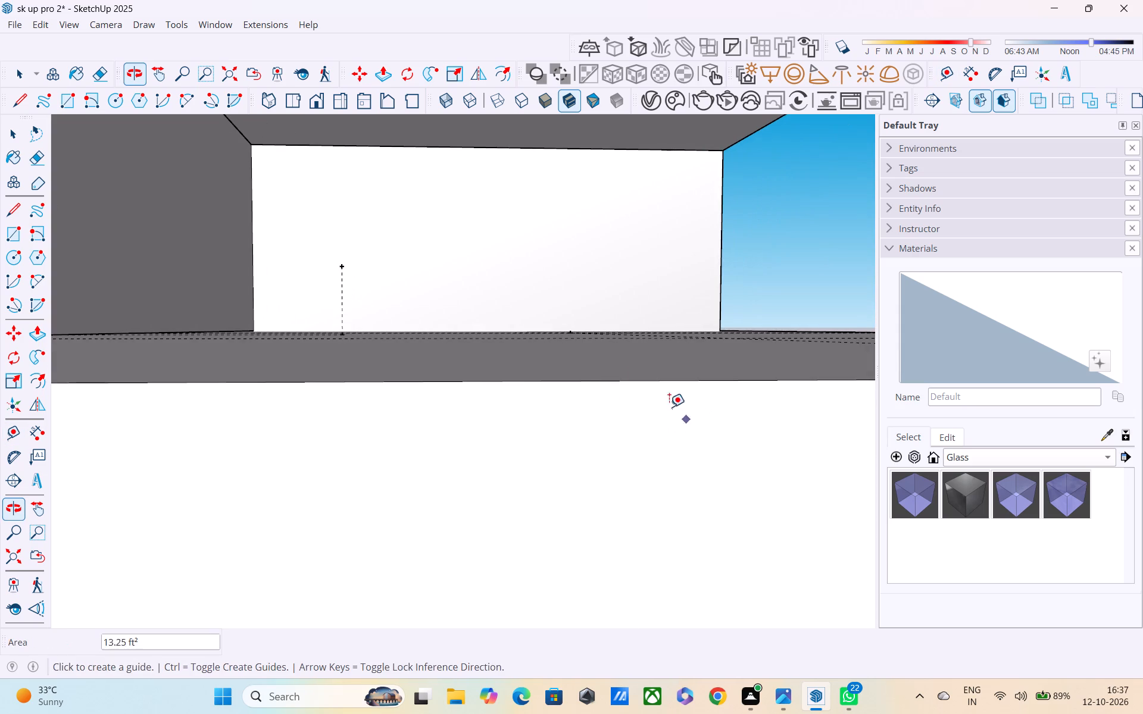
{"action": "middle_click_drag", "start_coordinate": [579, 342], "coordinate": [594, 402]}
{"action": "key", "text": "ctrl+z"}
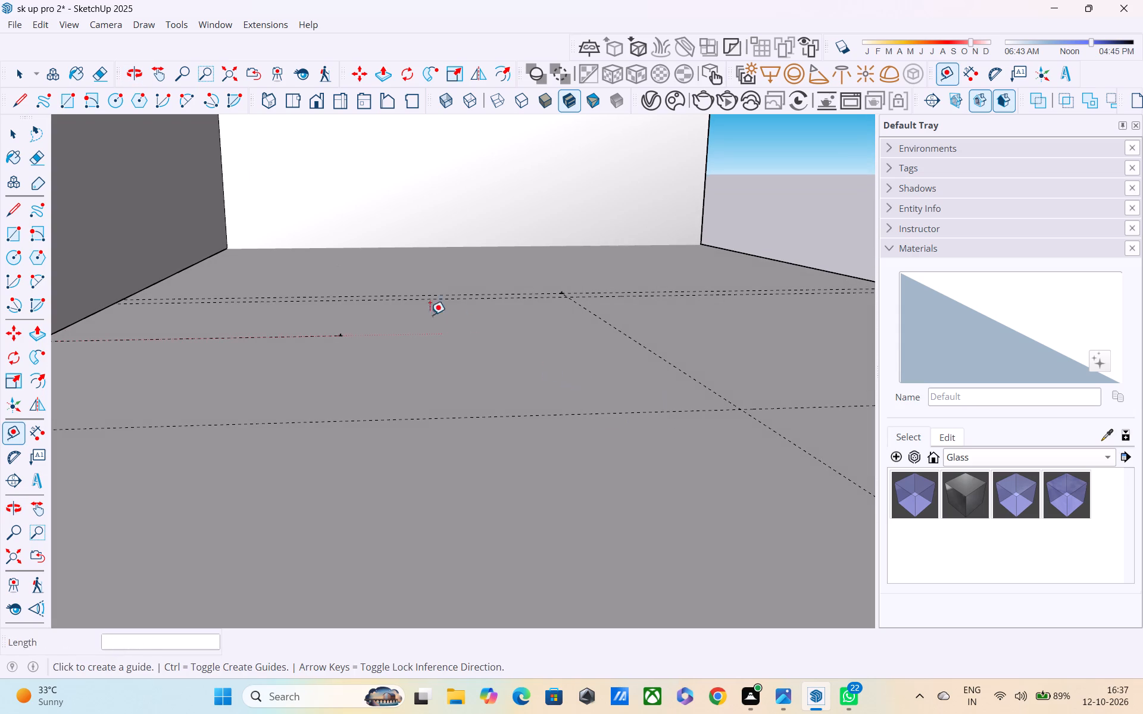
Place a guide about 5' 11" long in the green-axis direction from the red-axis guide's end to the farther cross guide.
{"action": "left_click", "coordinate": [342, 334]}
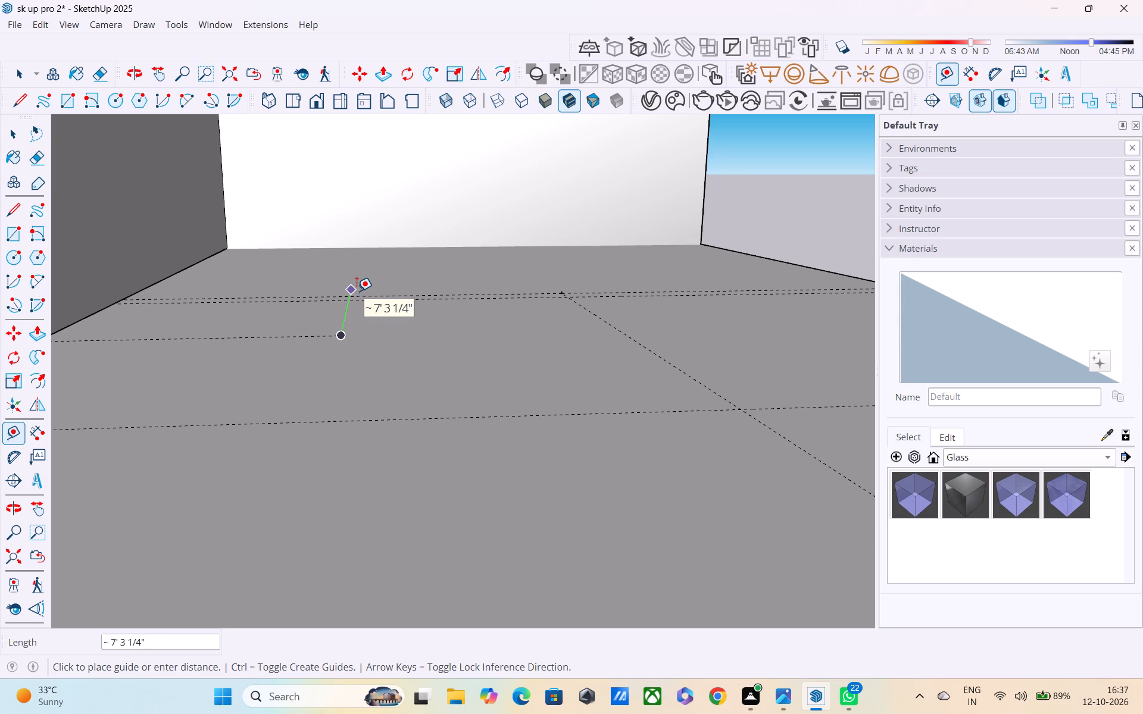
{"action": "scroll", "coordinate": [357, 293], "scroll_direction": "up", "scroll_amount": 1}
{"action": "middle_click_drag", "start_coordinate": [357, 297], "coordinate": [357, 329]}
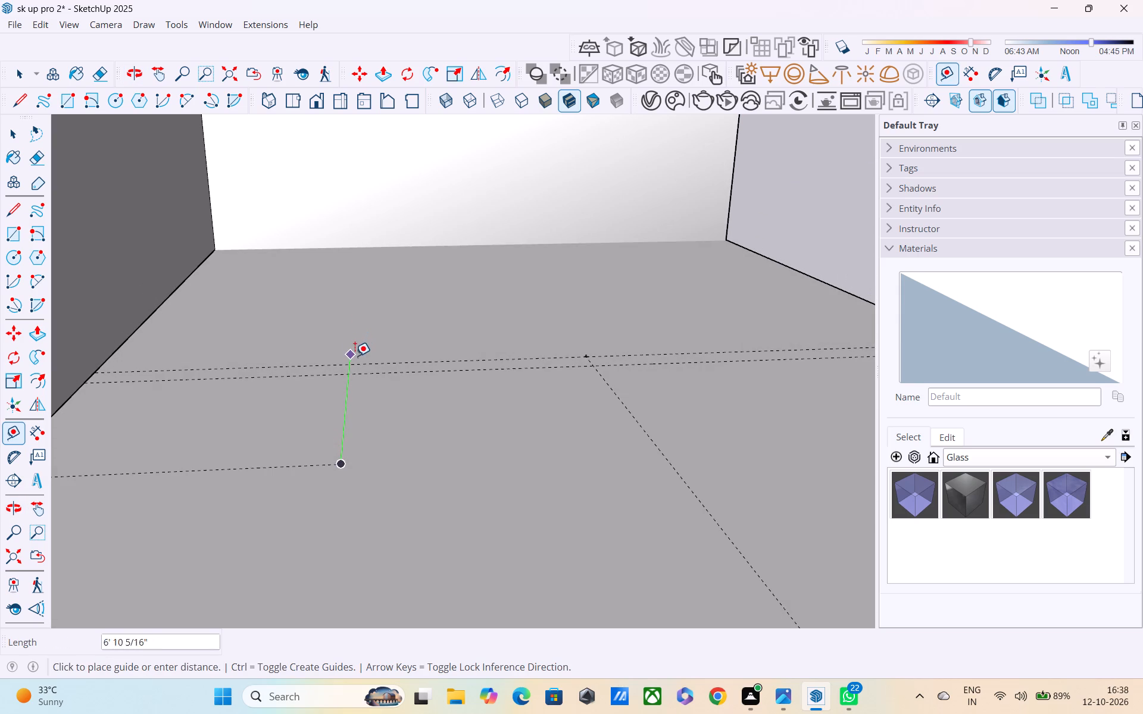
{"action": "left_click", "coordinate": [354, 362]}
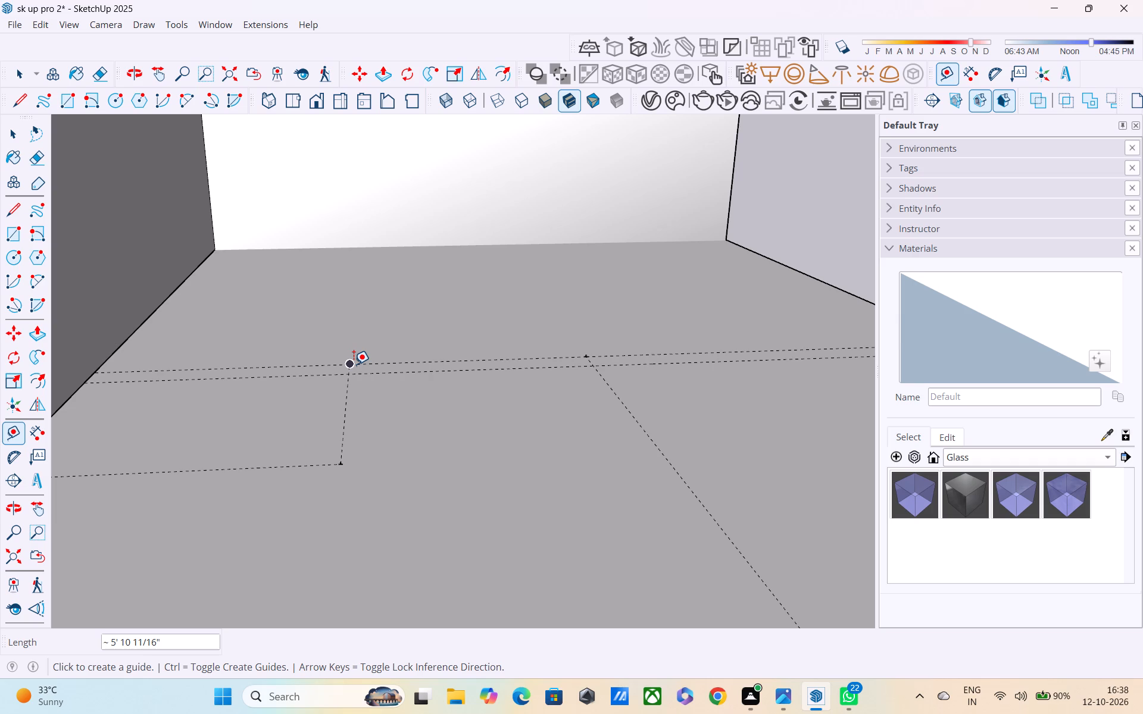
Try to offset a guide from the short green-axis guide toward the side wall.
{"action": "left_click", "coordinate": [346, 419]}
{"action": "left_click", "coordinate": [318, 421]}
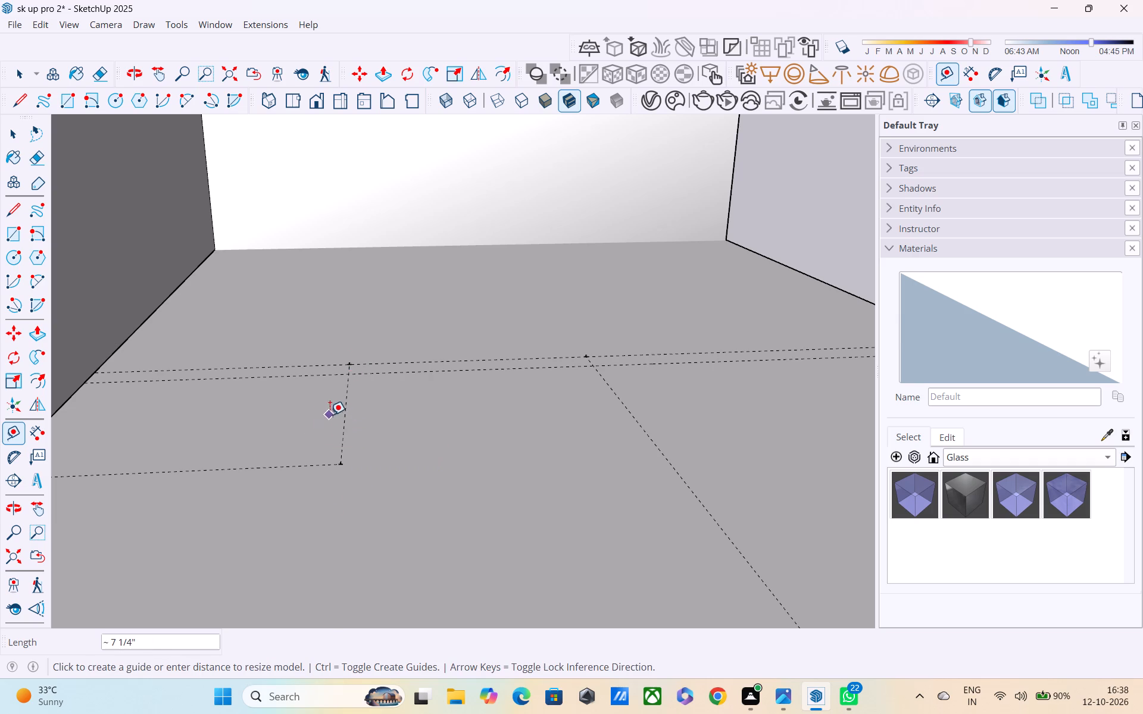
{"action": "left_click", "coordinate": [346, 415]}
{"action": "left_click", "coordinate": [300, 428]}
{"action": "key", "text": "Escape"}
Bring the whole building back into view and examine the guides on the upper room's floor close up.
{"action": "middle_click_drag", "start_coordinate": [301, 437], "coordinate": [318, 503]}
{"action": "scroll", "coordinate": [318, 503], "scroll_direction": "down", "scroll_amount": 1}
{"action": "middle_click_drag", "start_coordinate": [318, 493], "coordinate": [318, 415]}
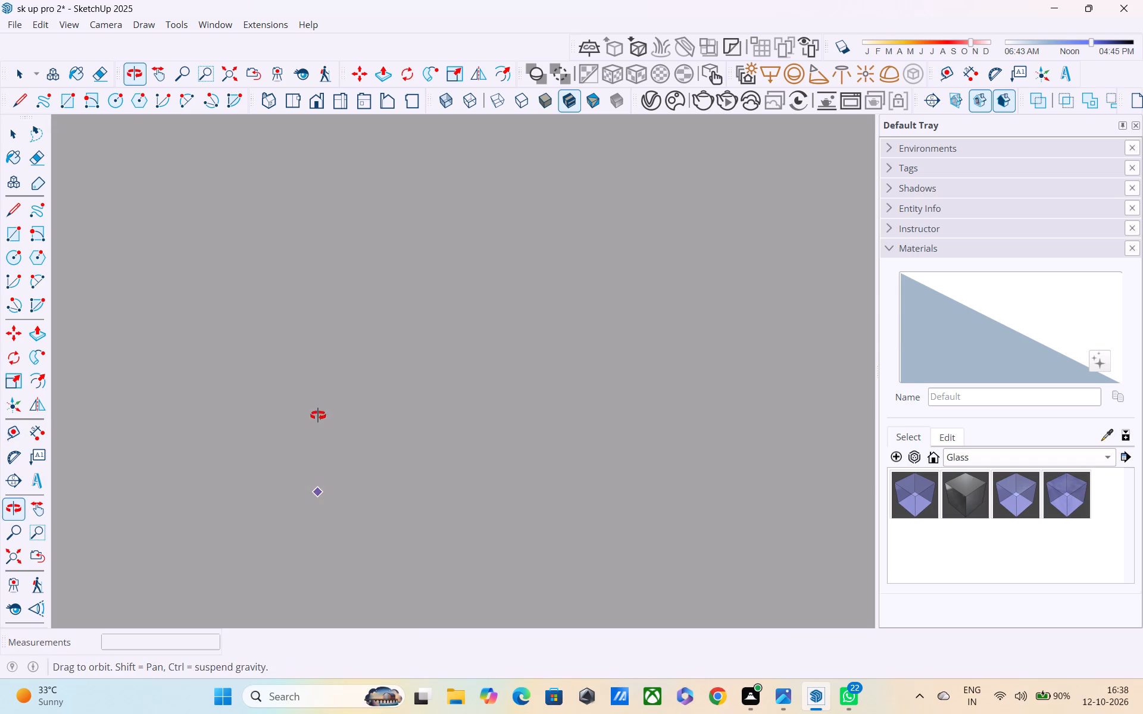
{"action": "middle_click_drag", "start_coordinate": [318, 415], "coordinate": [318, 384]}
{"action": "scroll", "coordinate": [317, 389], "scroll_direction": "down", "scroll_amount": 4}
{"action": "scroll", "coordinate": [333, 468], "scroll_direction": "down", "scroll_amount": 15}
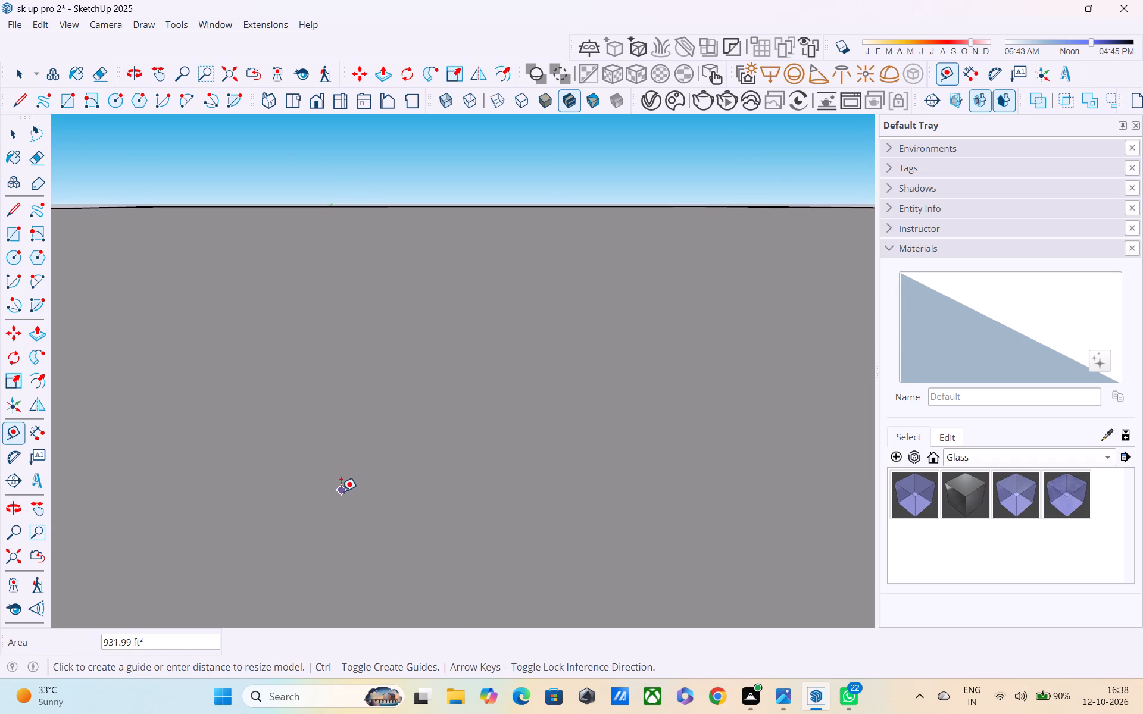
{"action": "left_click", "coordinate": [12, 565]}
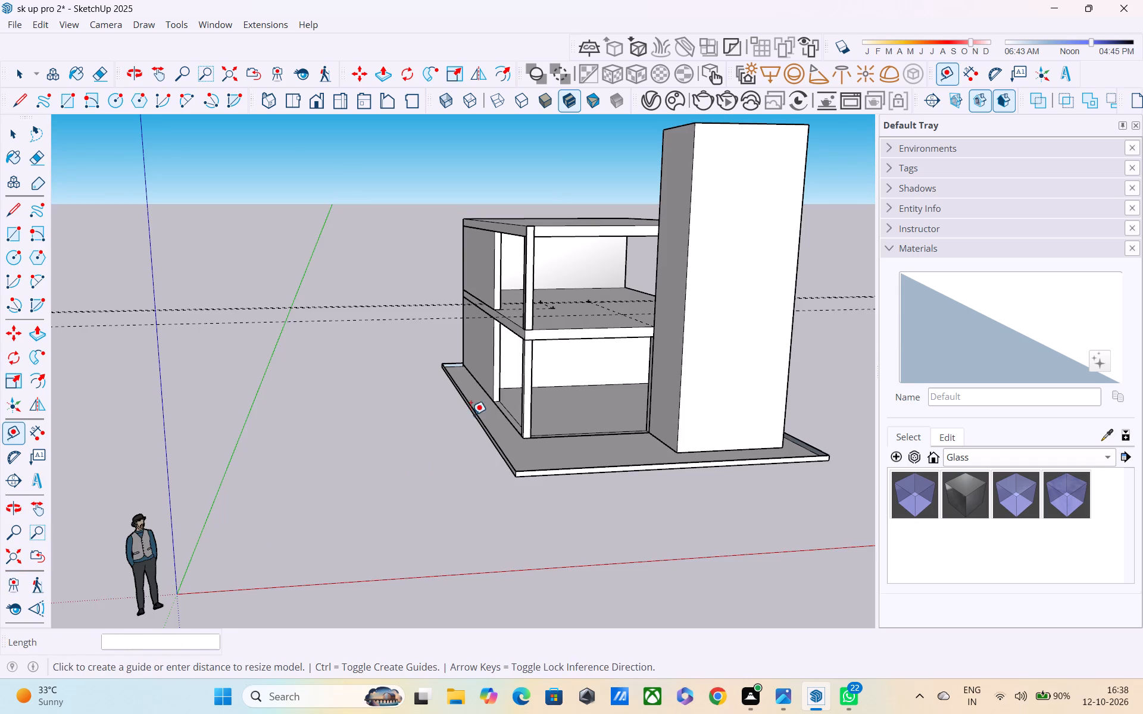
{"action": "middle_click_drag", "start_coordinate": [546, 368], "coordinate": [544, 384]}
{"action": "scroll", "coordinate": [599, 271], "scroll_direction": "up", "scroll_amount": 7}
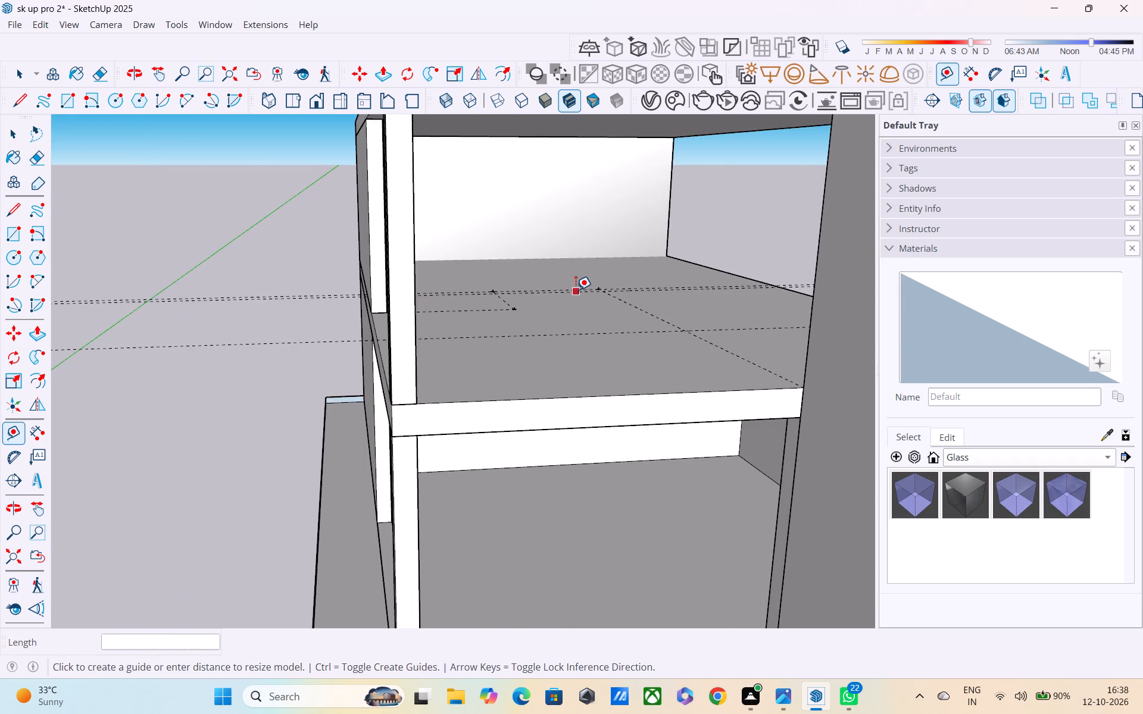
{"action": "middle_click_drag", "start_coordinate": [576, 290], "coordinate": [564, 331]}
{"action": "scroll", "coordinate": [567, 334], "scroll_direction": "up", "scroll_amount": 7}
{"action": "key", "text": "Escape"}
{"action": "key", "text": "Escape"}
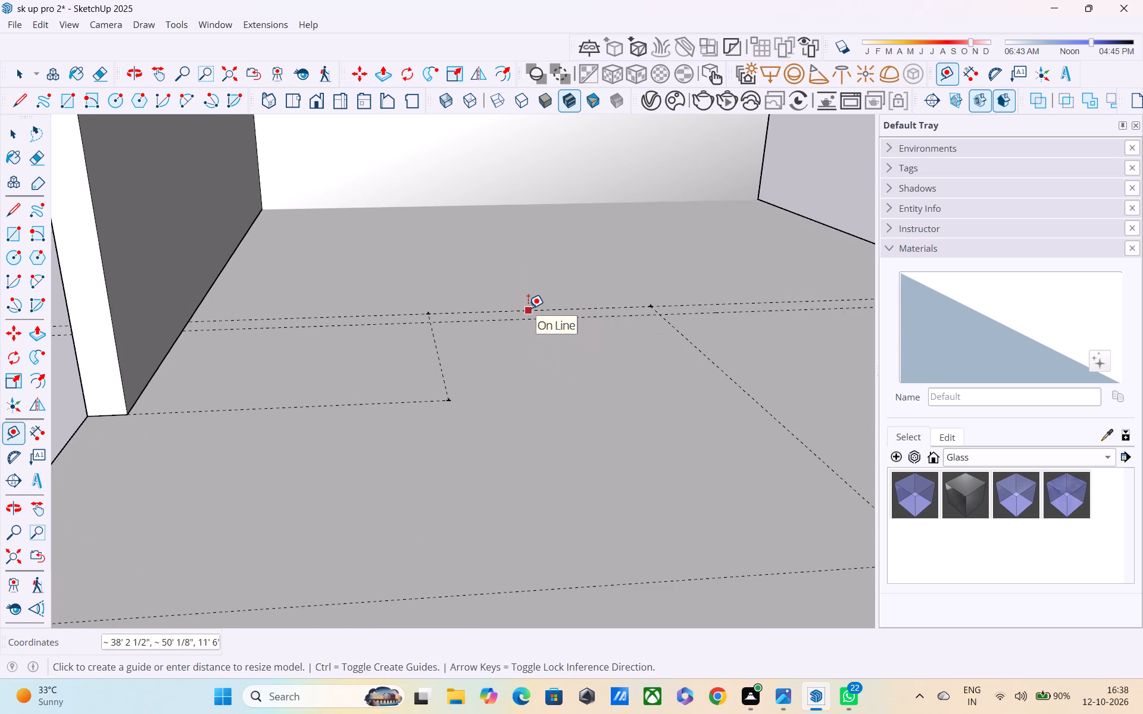
Draw a line about 6' 4" from the side wall along the nearer cross guide, turning along the short green-axis guide to its end.
{"action": "key", "text": "space"}
{"action": "key", "text": "space"}
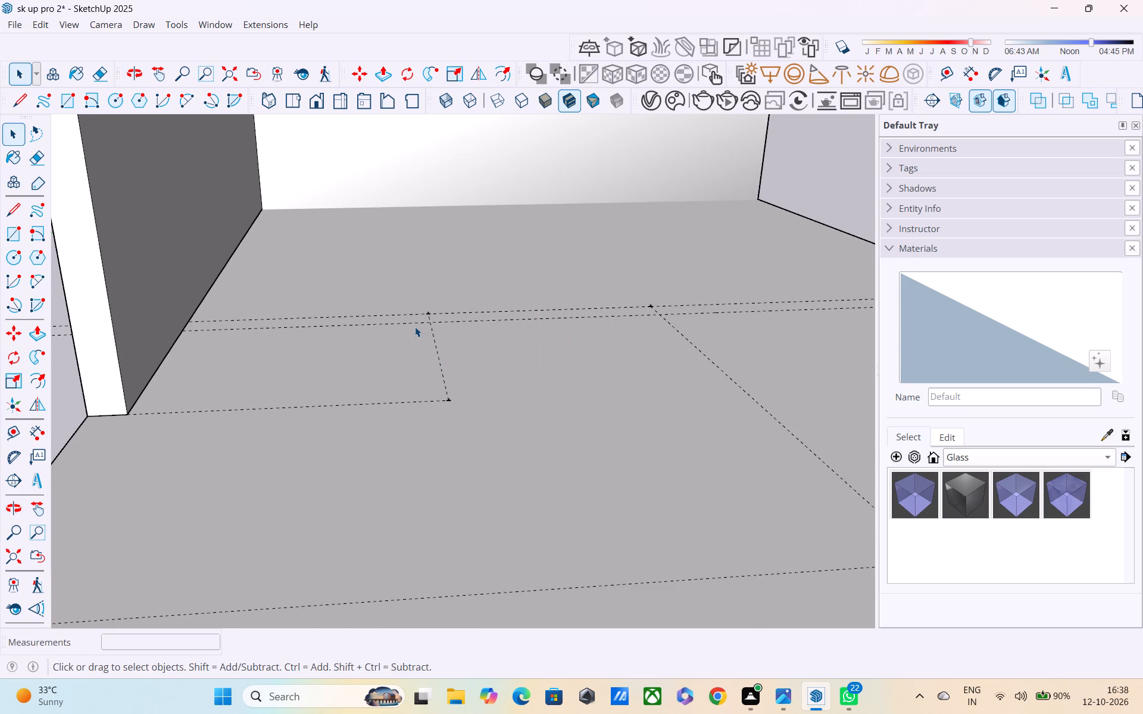
{"action": "key", "text": "l"}
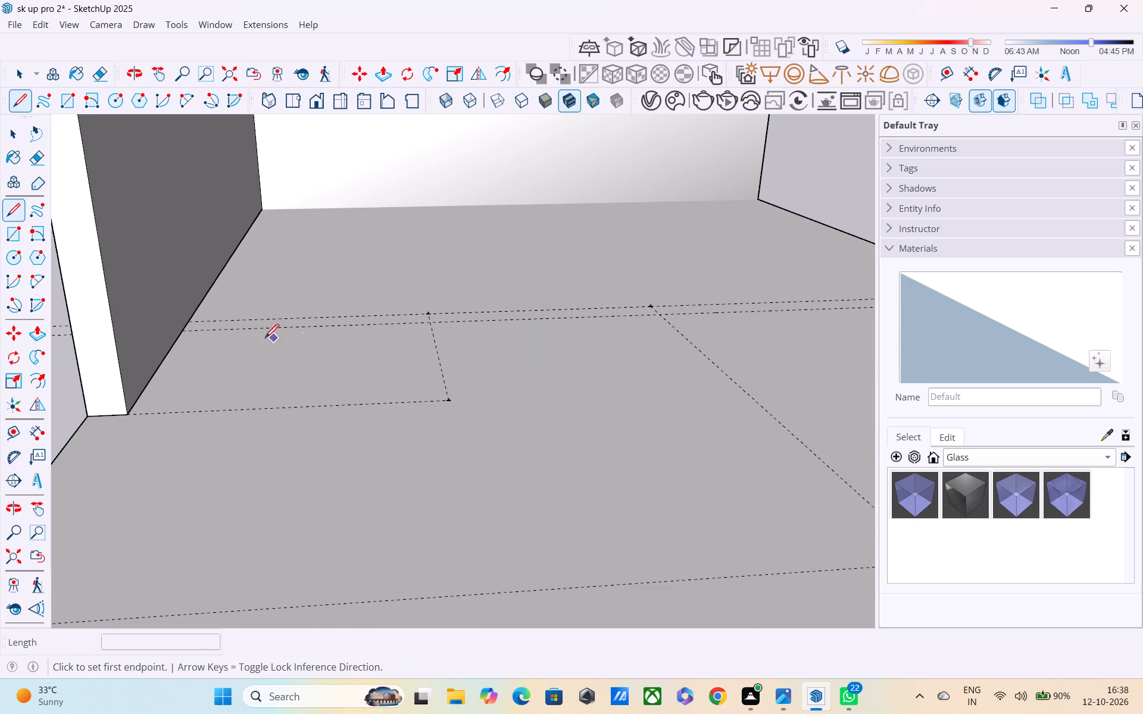
{"action": "left_click", "coordinate": [184, 331]}
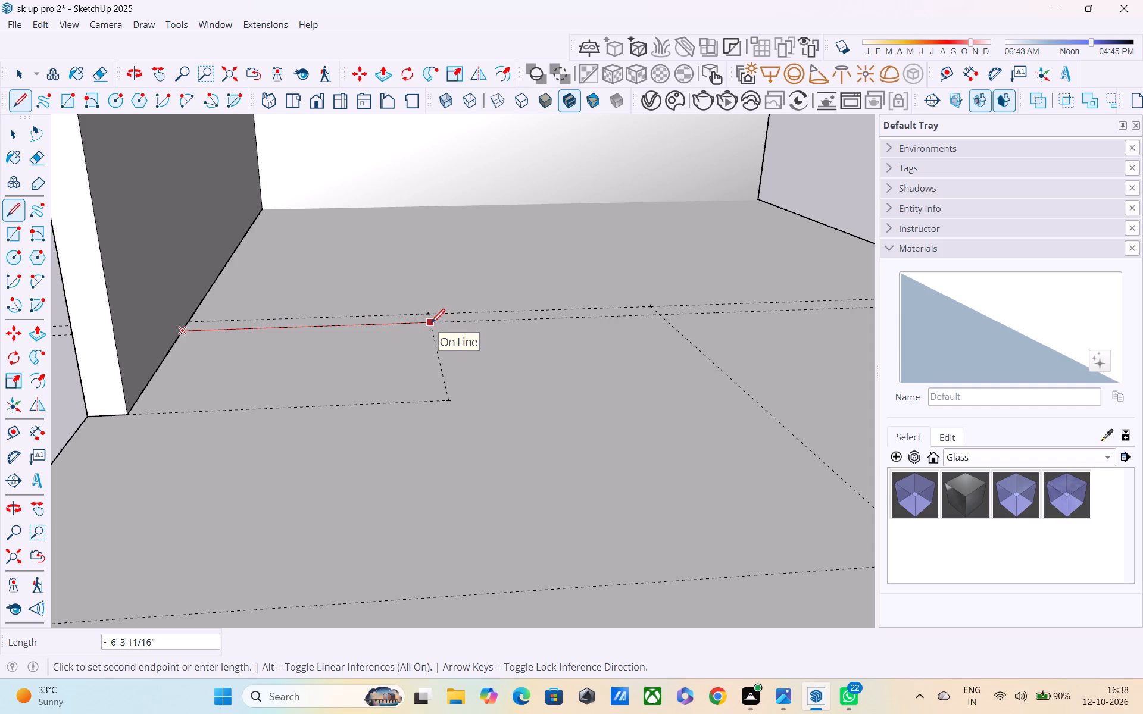
{"action": "left_click", "coordinate": [431, 324]}
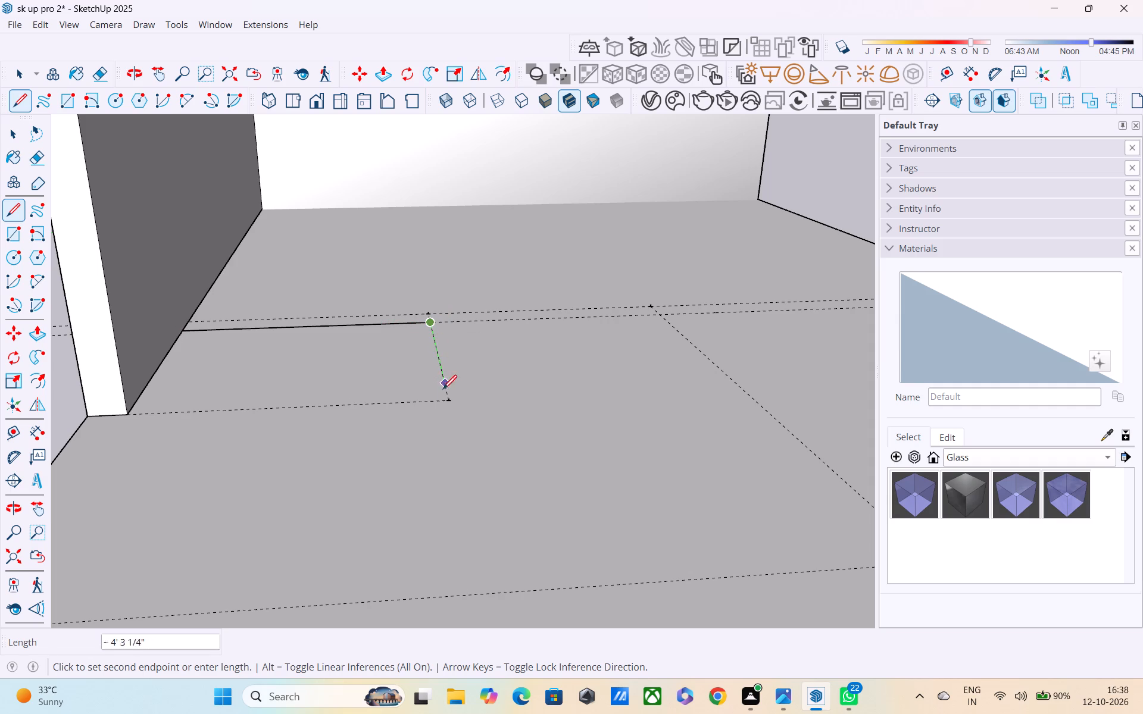
{"action": "left_click", "coordinate": [448, 402]}
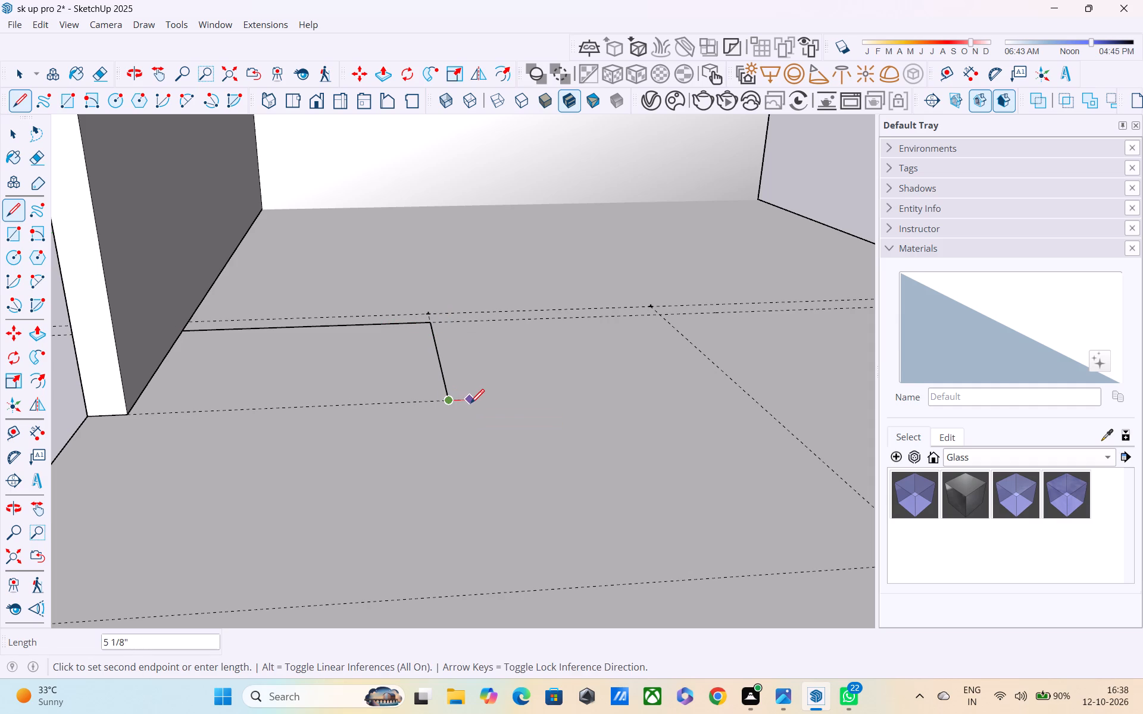
Continue the line 9" in the red-axis direction and about 5' 4" further to the lengthwise guide.
{"action": "type", "text": "9\""}
{"action": "key", "text": "Return"}
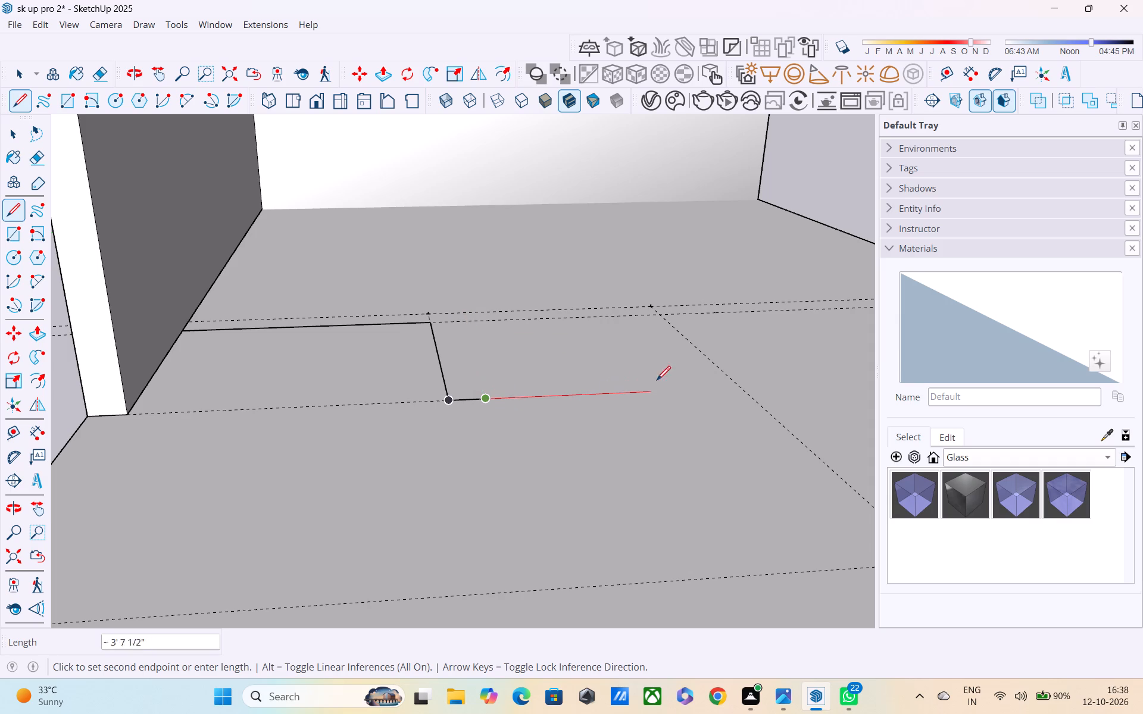
{"action": "left_click", "coordinate": [736, 384]}
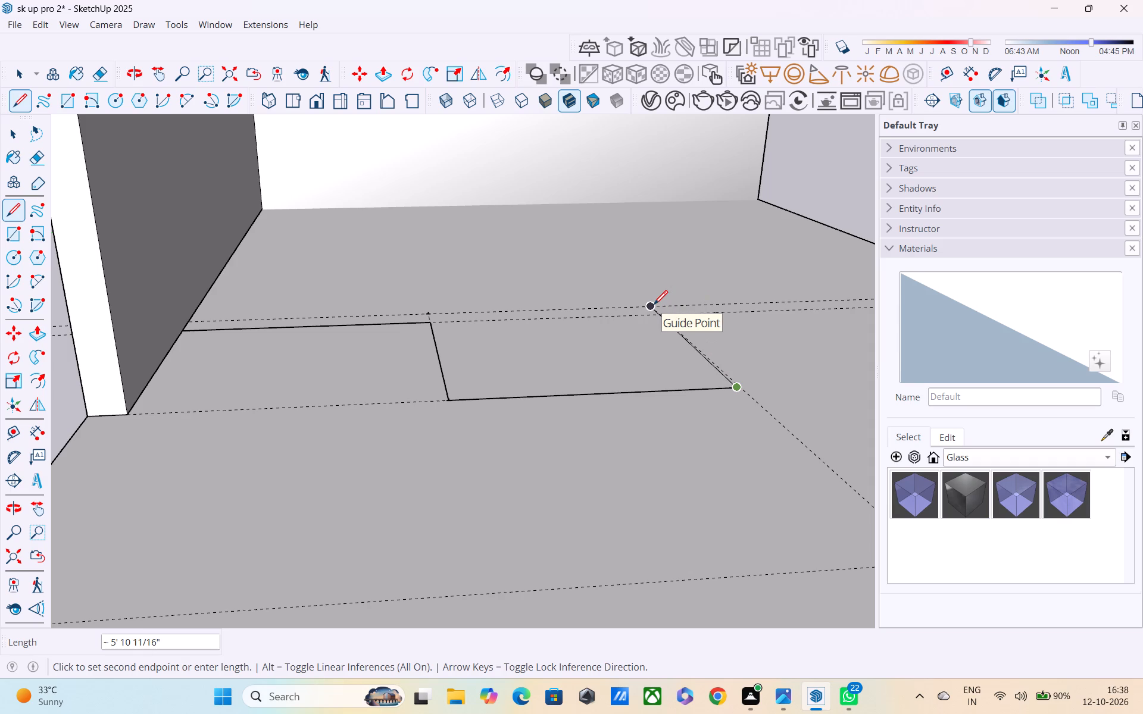
Draw the last line segment 15' 9" in the green-axis direction along the lengthwise guide to the floor's edge at the tall block.
{"action": "scroll", "coordinate": [747, 437], "scroll_direction": "down", "scroll_amount": 3}
{"action": "middle_click_drag", "start_coordinate": [791, 438], "coordinate": [850, 440]}
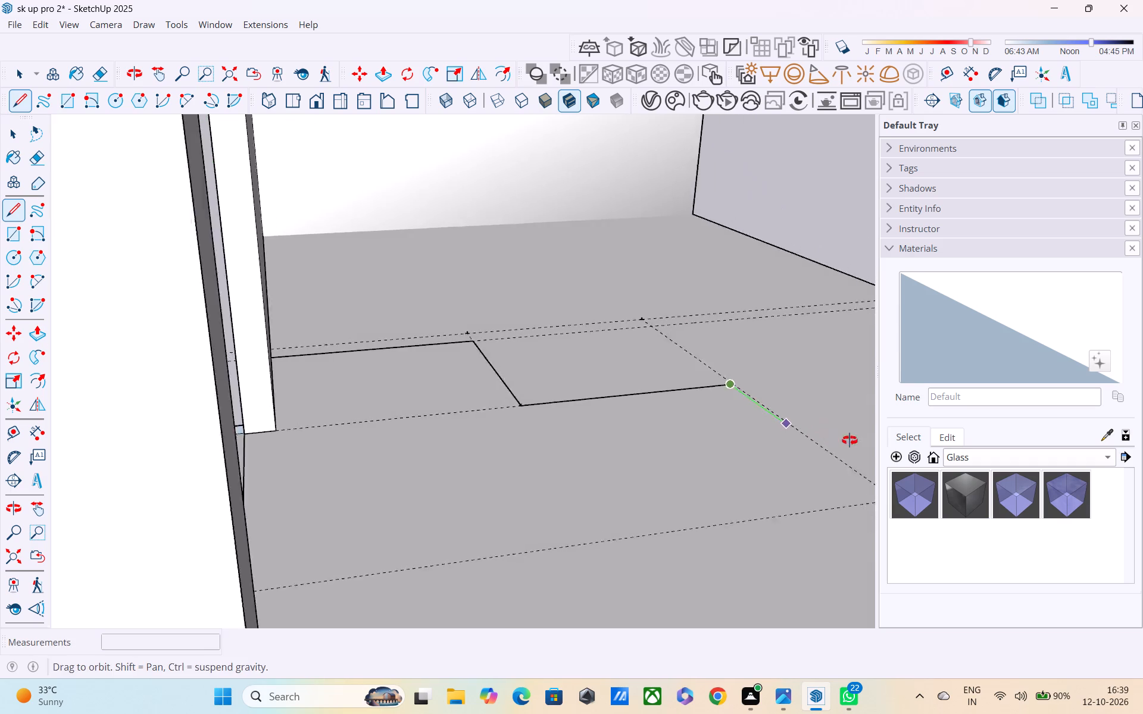
{"action": "middle_click_drag", "start_coordinate": [850, 440], "coordinate": [902, 427]}
{"action": "scroll", "coordinate": [833, 424], "scroll_direction": "down", "scroll_amount": 2}
{"action": "middle_click_drag", "start_coordinate": [815, 424], "coordinate": [919, 419]}
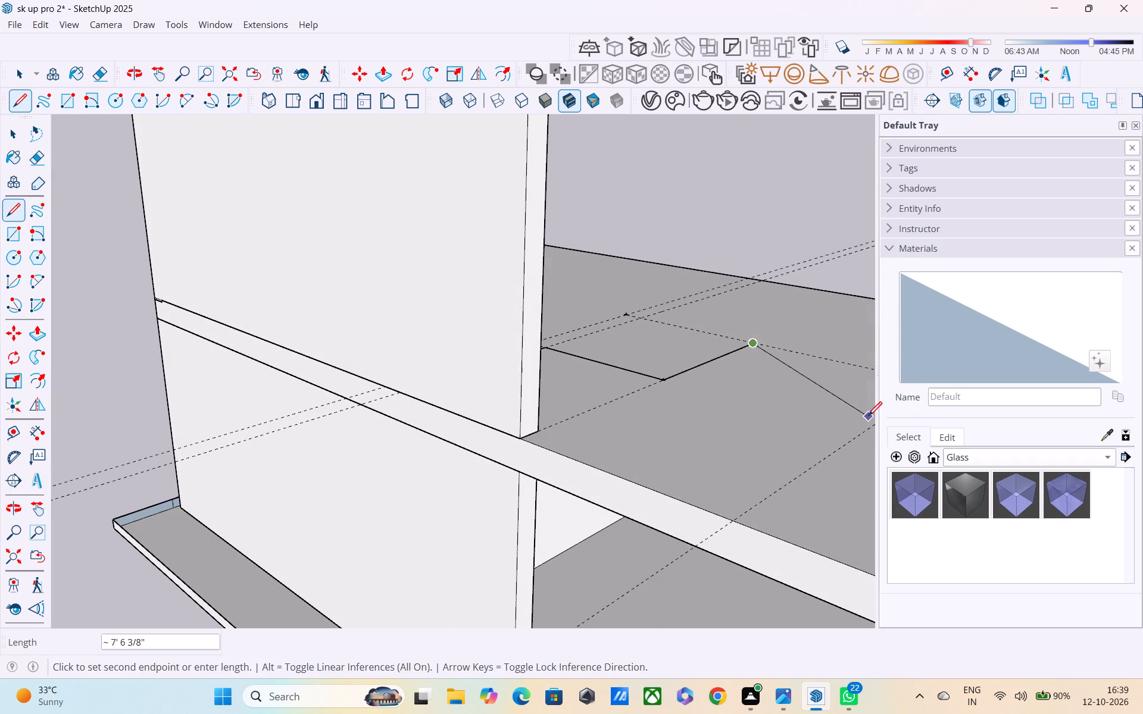
{"action": "middle_click_drag", "start_coordinate": [834, 424], "coordinate": [616, 450], "text": "shift"}
{"action": "scroll", "coordinate": [741, 430], "scroll_direction": "down", "scroll_amount": 2}
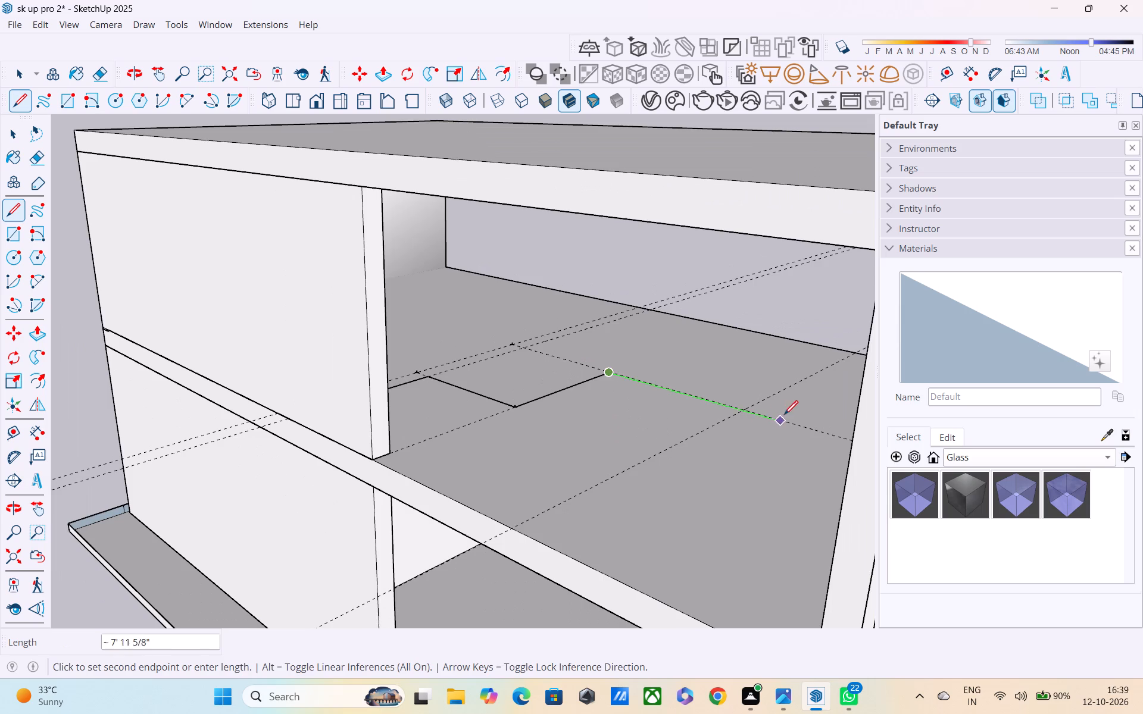
{"action": "middle_click_drag", "start_coordinate": [785, 416], "coordinate": [902, 422]}
{"action": "middle_click_drag", "start_coordinate": [648, 436], "coordinate": [387, 454], "text": "shift"}
{"action": "scroll", "coordinate": [461, 437], "scroll_direction": "down", "scroll_amount": 3, "text": "shift"}
{"action": "middle_click_drag", "start_coordinate": [546, 422], "coordinate": [705, 381]}
{"action": "left_click", "coordinate": [707, 378]}
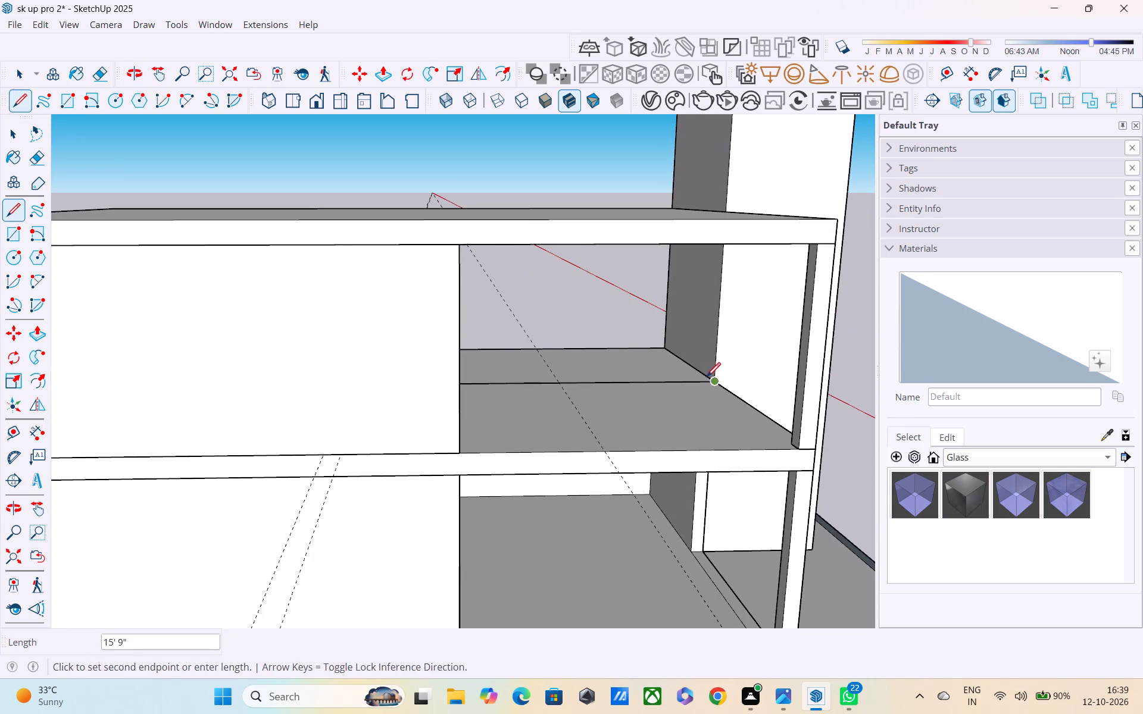
{"action": "middle_click_drag", "start_coordinate": [646, 418], "coordinate": [266, 510]}
{"action": "key", "text": "Escape"}
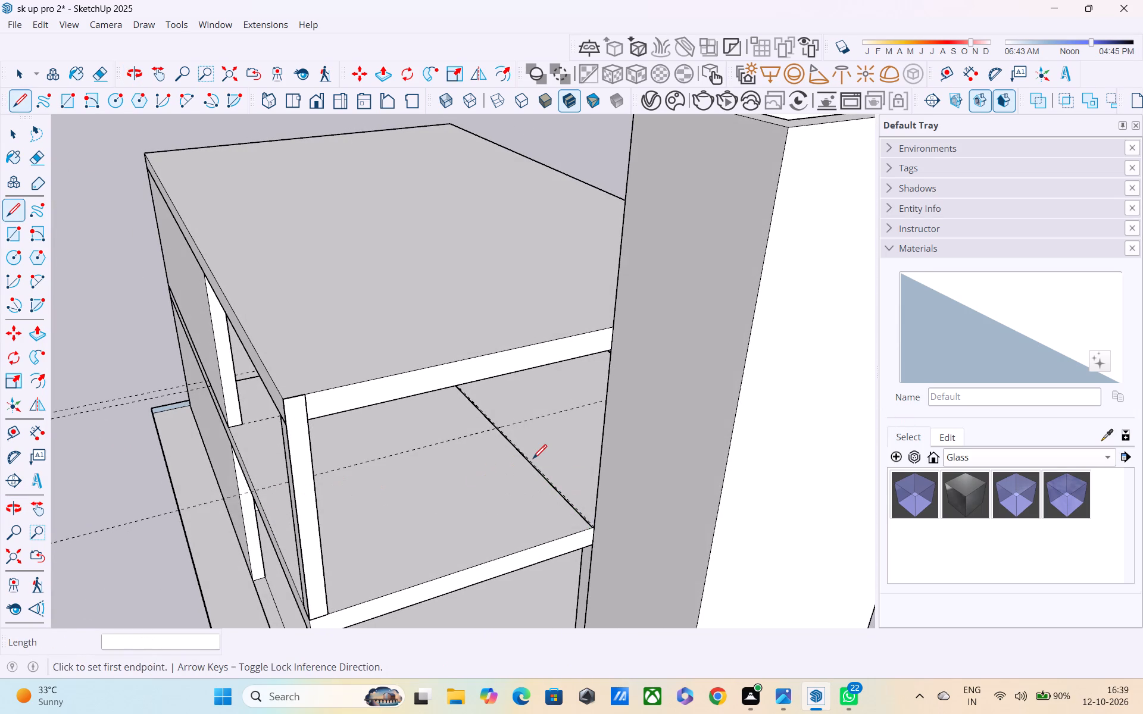
{"action": "scroll", "coordinate": [534, 460], "scroll_direction": "down", "scroll_amount": 2}
{"action": "middle_click_drag", "start_coordinate": [488, 458], "coordinate": [416, 434]}
{"action": "key", "text": "Escape"}
{"action": "key", "text": "space"}
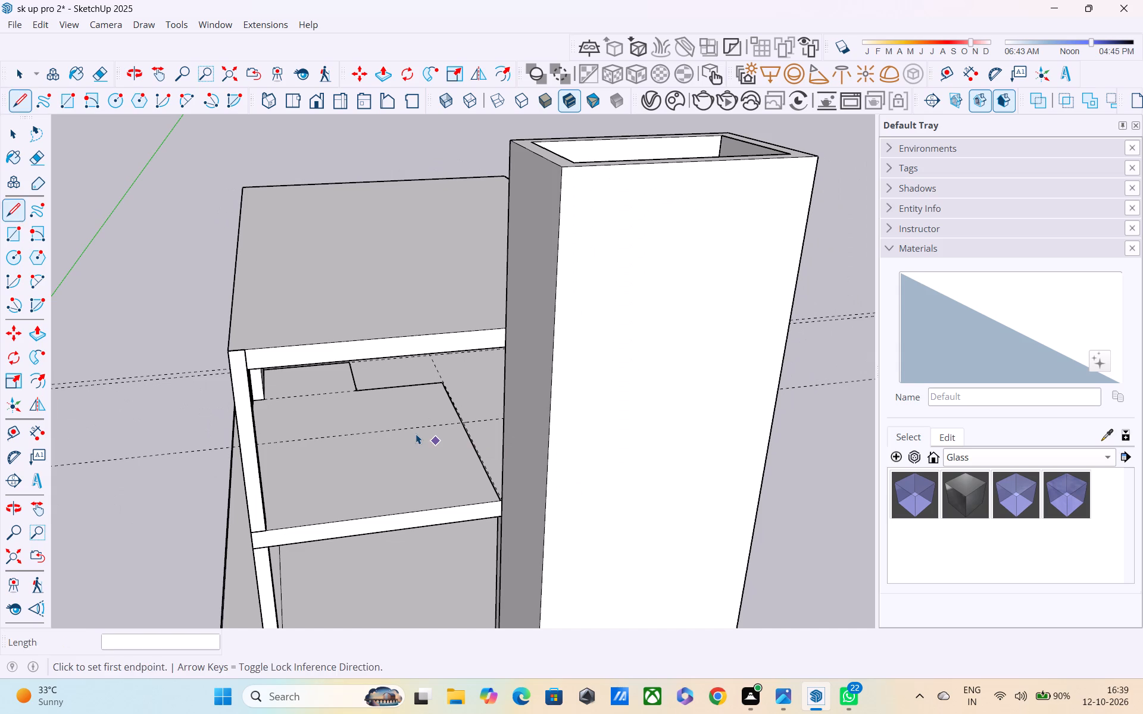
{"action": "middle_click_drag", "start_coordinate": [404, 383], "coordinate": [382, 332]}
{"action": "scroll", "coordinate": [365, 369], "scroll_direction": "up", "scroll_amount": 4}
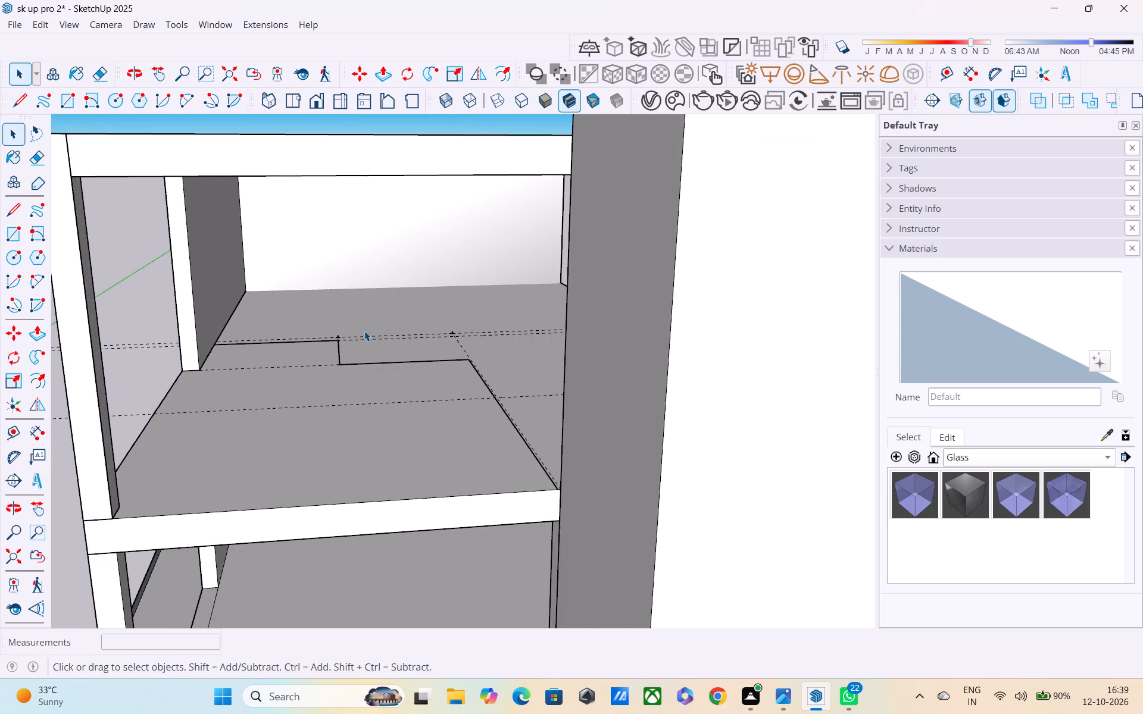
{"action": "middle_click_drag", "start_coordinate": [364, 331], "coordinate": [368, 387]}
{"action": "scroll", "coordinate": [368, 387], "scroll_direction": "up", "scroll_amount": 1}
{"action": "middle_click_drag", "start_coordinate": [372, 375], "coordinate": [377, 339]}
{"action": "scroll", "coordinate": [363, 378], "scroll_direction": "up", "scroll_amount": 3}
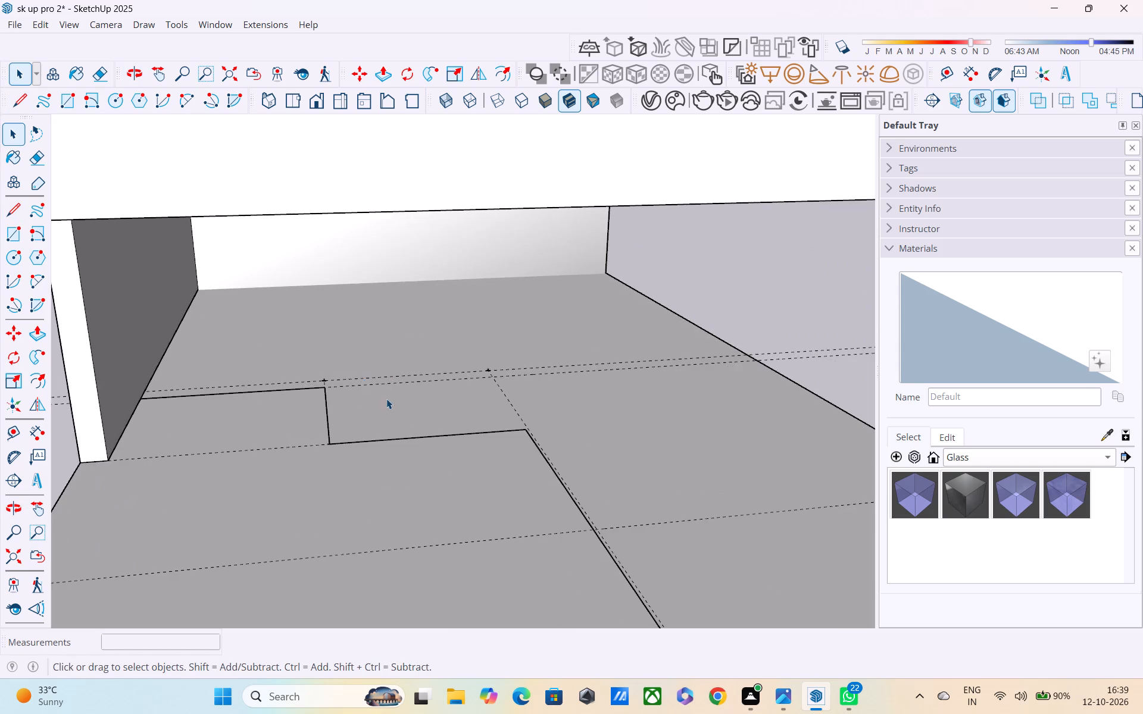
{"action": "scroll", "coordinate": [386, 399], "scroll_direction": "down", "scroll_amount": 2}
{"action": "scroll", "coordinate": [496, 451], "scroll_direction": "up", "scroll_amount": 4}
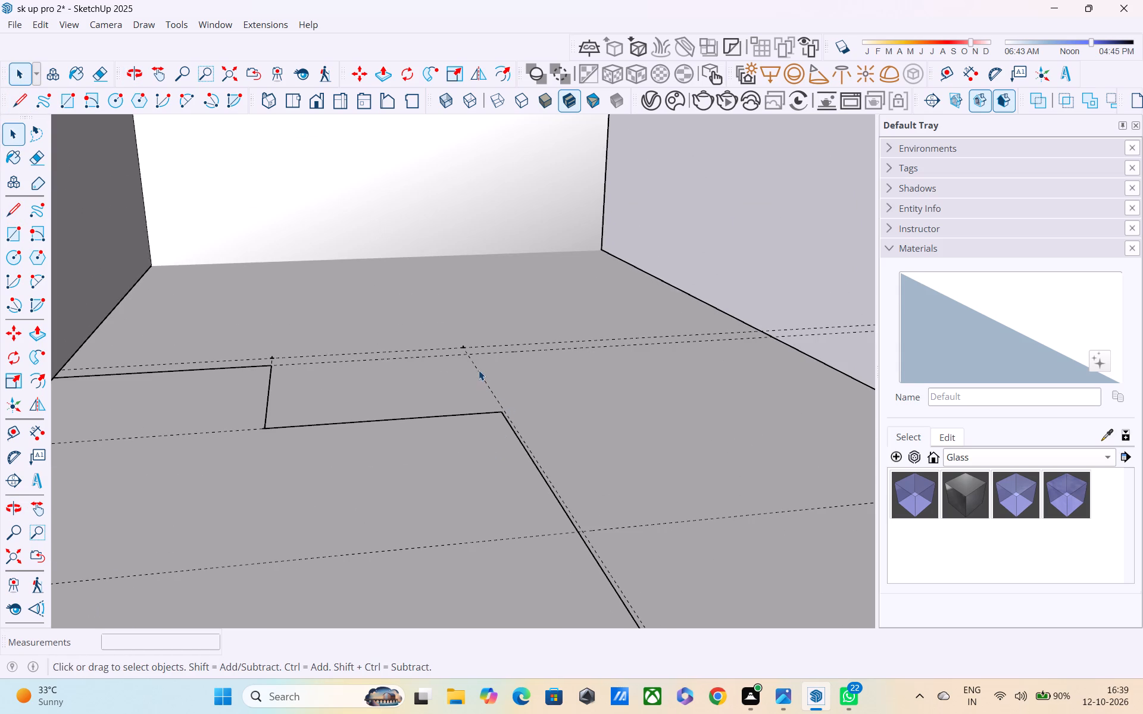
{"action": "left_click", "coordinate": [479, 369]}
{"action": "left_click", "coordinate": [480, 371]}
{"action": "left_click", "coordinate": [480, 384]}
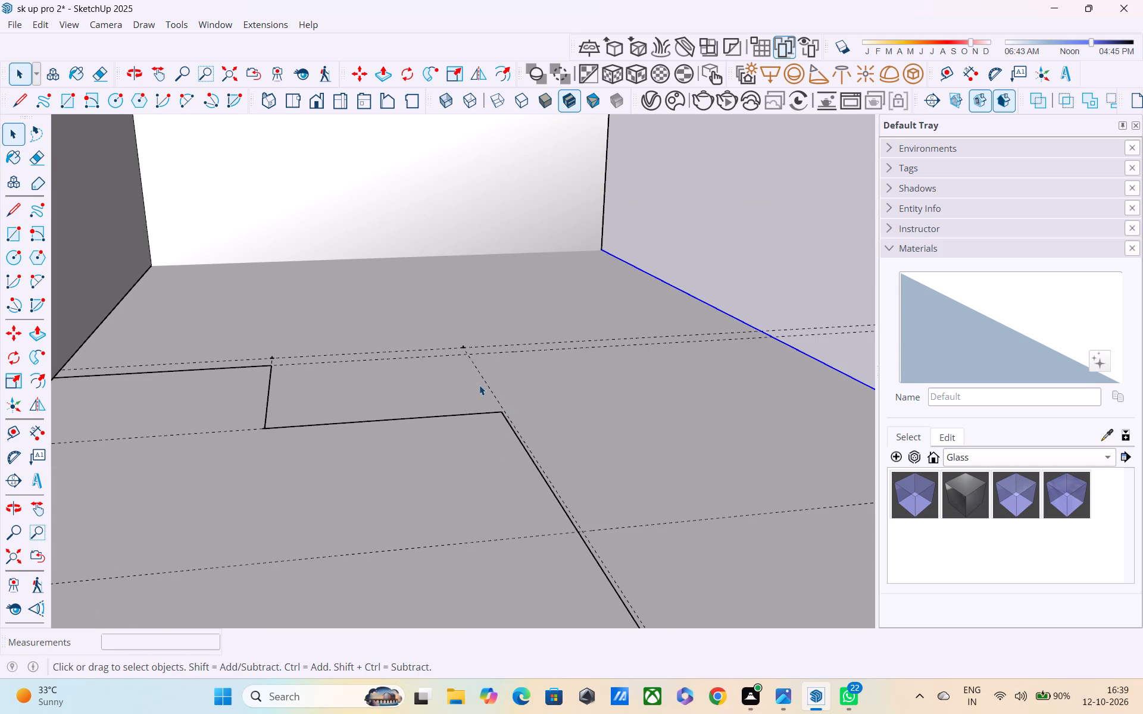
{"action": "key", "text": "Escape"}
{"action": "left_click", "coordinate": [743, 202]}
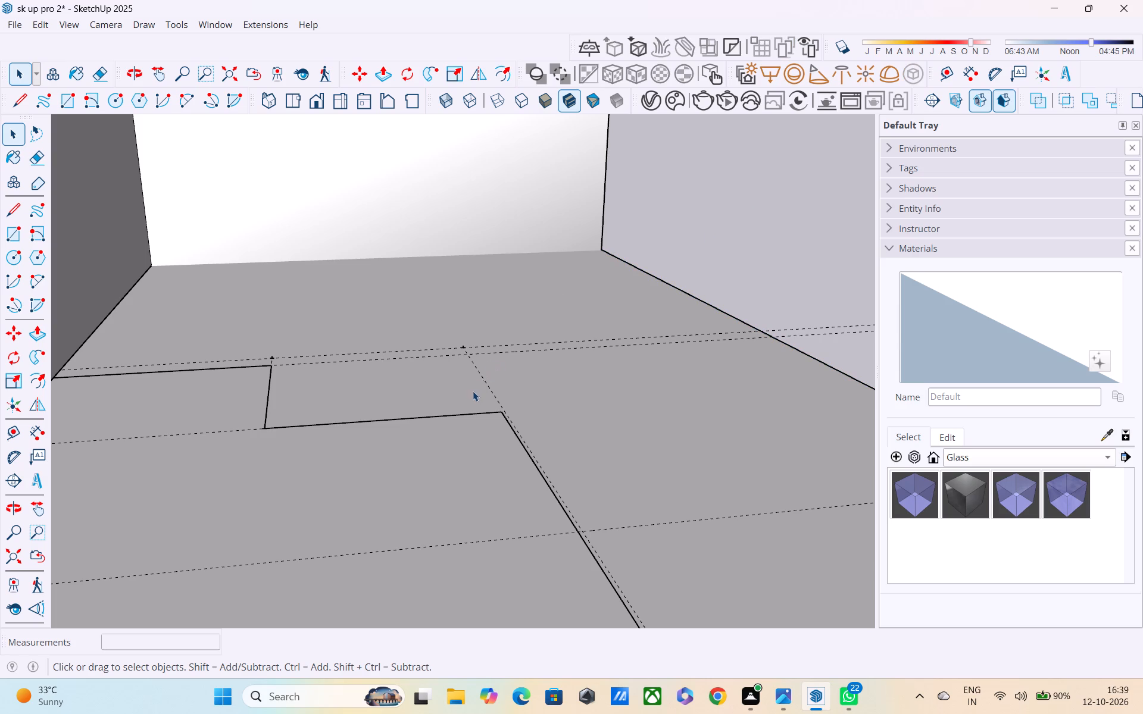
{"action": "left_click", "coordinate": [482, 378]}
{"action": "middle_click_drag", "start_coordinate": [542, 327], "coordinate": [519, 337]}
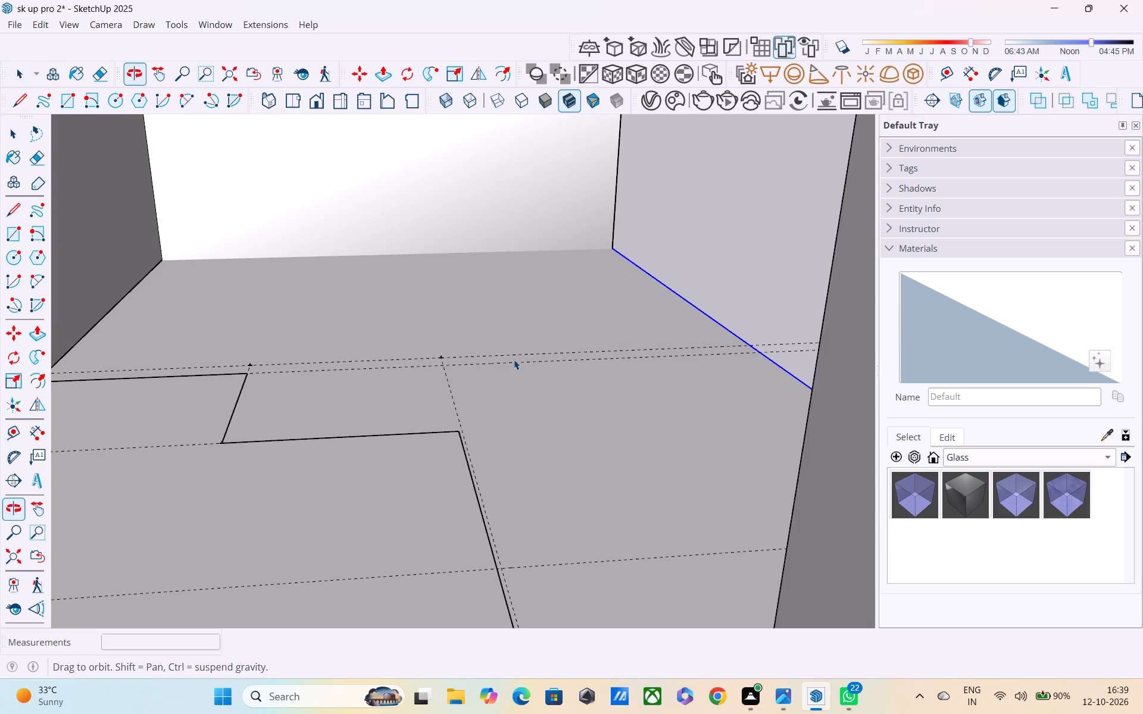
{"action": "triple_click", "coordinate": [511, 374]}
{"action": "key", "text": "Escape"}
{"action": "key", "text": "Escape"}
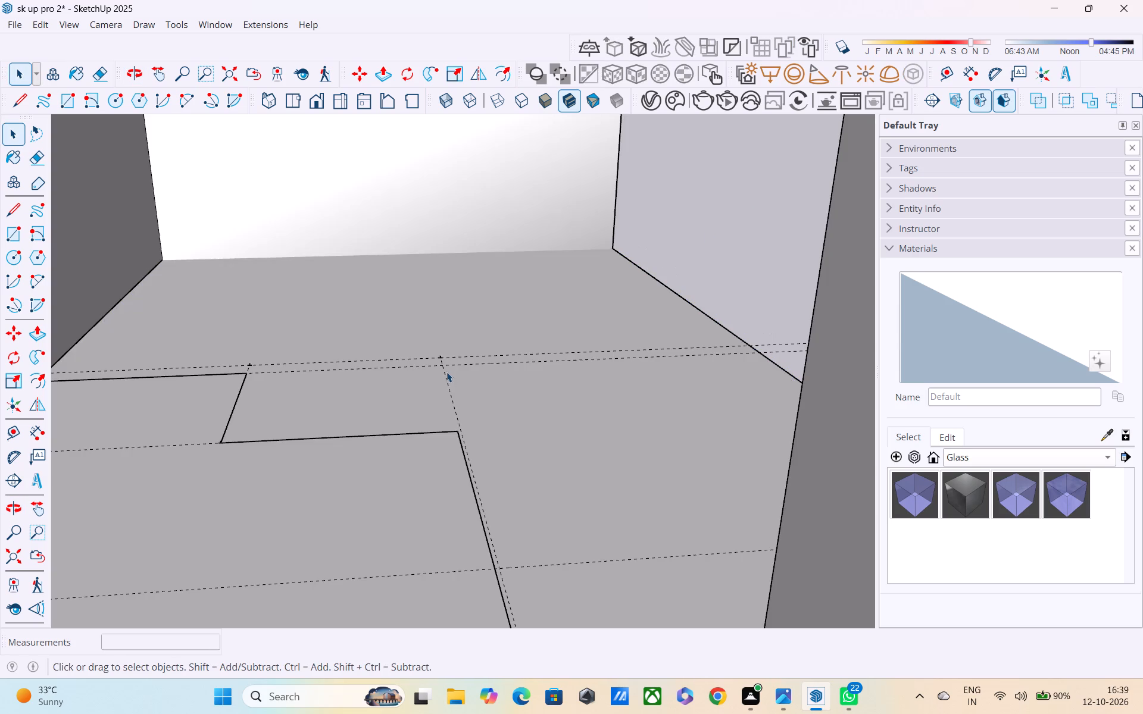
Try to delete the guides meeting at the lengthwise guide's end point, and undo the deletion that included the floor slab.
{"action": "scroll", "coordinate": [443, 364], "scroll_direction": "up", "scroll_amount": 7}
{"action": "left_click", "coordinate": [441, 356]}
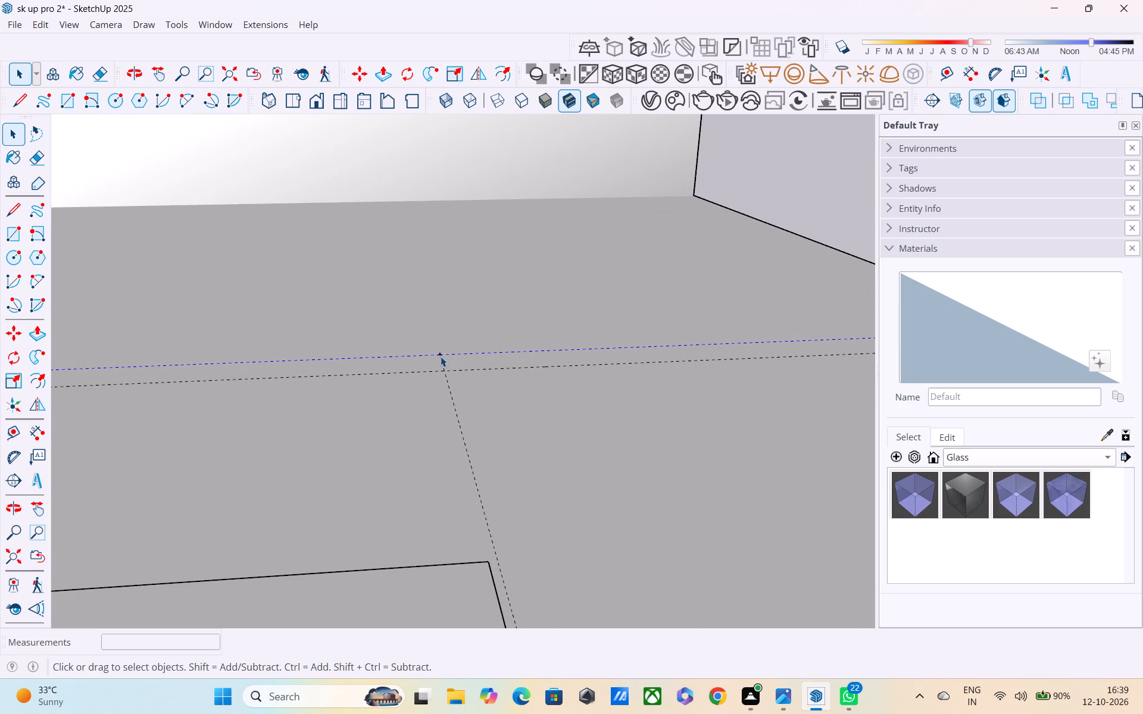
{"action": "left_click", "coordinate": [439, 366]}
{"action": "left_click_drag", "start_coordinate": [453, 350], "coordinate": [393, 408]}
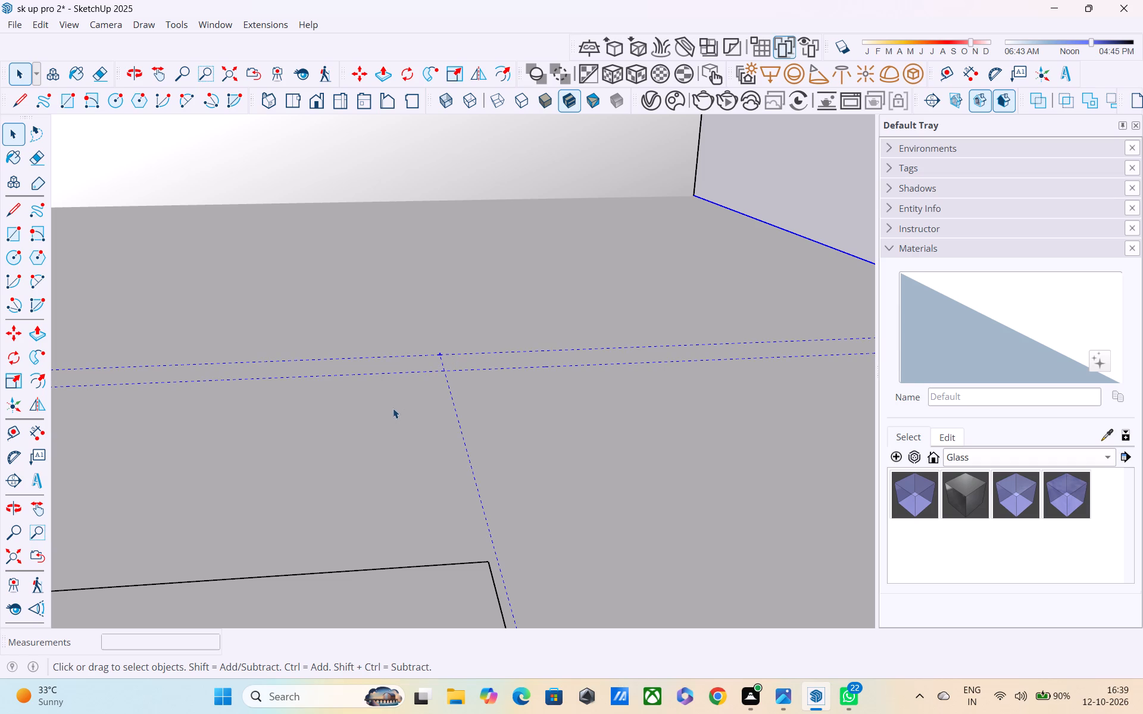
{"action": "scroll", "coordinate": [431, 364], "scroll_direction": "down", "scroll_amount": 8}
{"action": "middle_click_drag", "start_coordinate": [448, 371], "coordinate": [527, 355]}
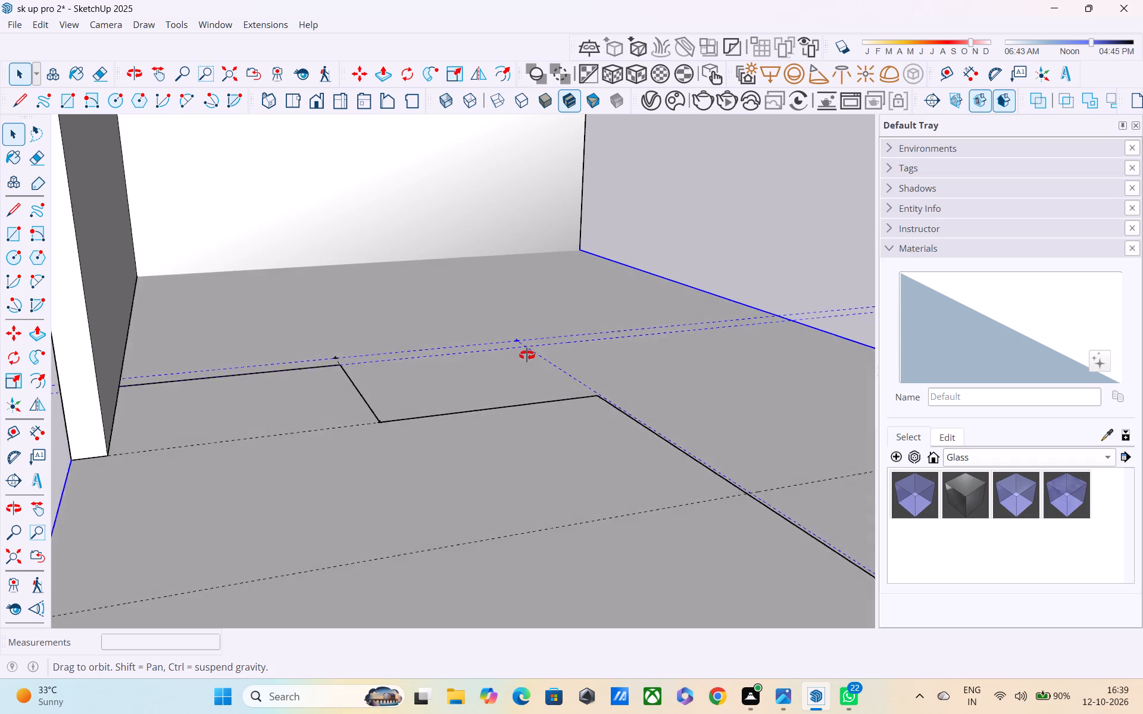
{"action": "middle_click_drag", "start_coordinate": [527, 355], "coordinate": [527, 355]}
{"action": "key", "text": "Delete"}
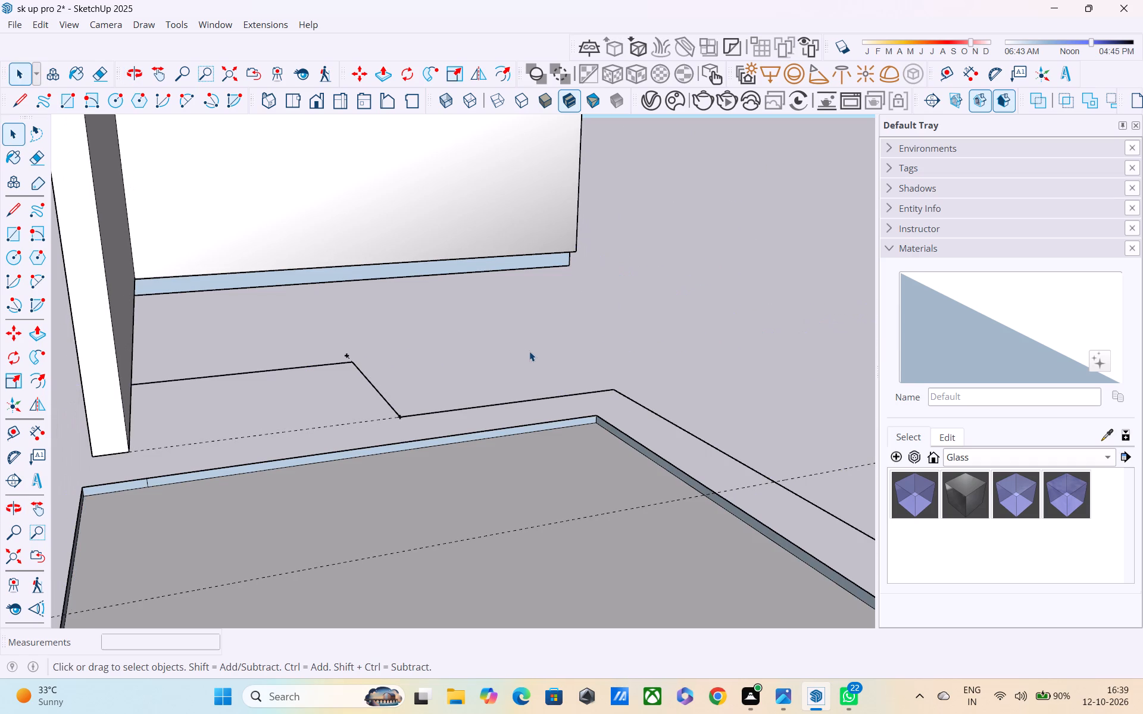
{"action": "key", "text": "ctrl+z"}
Delete the two closely spaced, parallel long cross guides where they extend beyond the upper room's floor.
{"action": "scroll", "coordinate": [514, 372], "scroll_direction": "down", "scroll_amount": 3}
{"action": "middle_click_drag", "start_coordinate": [396, 444], "coordinate": [486, 397]}
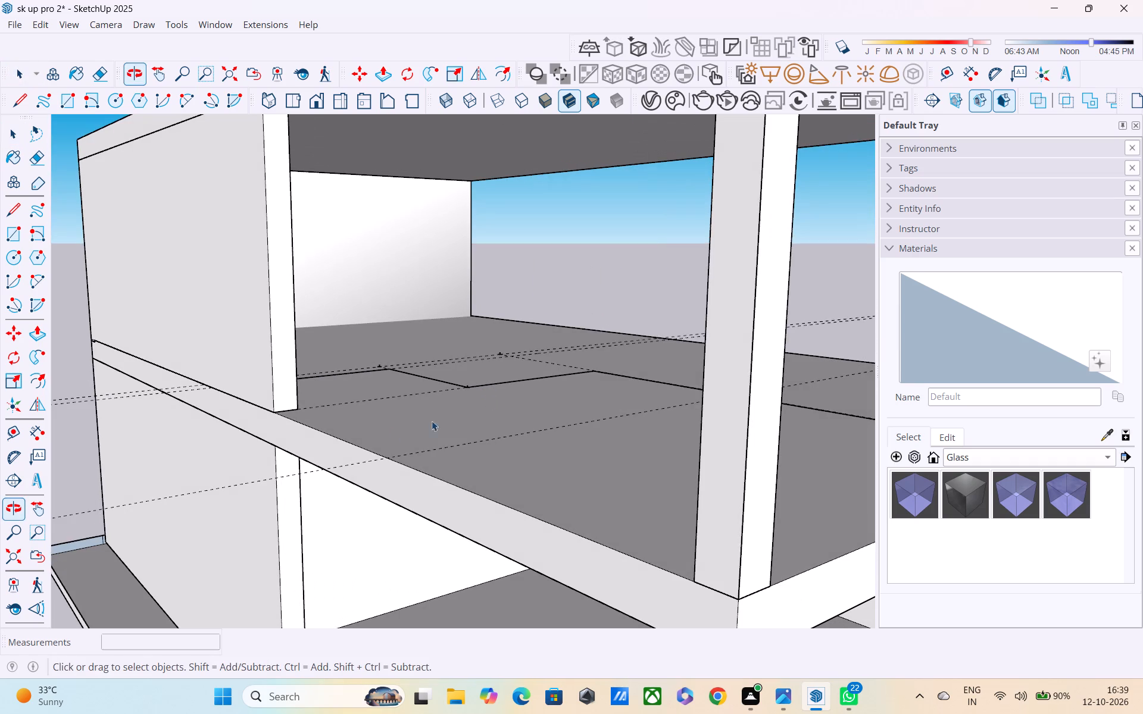
{"action": "scroll", "coordinate": [295, 451], "scroll_direction": "down", "scroll_amount": 1}
{"action": "middle_click_drag", "start_coordinate": [415, 412], "coordinate": [479, 375]}
{"action": "middle_click_drag", "start_coordinate": [314, 427], "coordinate": [487, 472]}
{"action": "scroll", "coordinate": [404, 476], "scroll_direction": "down", "scroll_amount": 1}
{"action": "left_click_drag", "start_coordinate": [672, 248], "coordinate": [555, 276]}
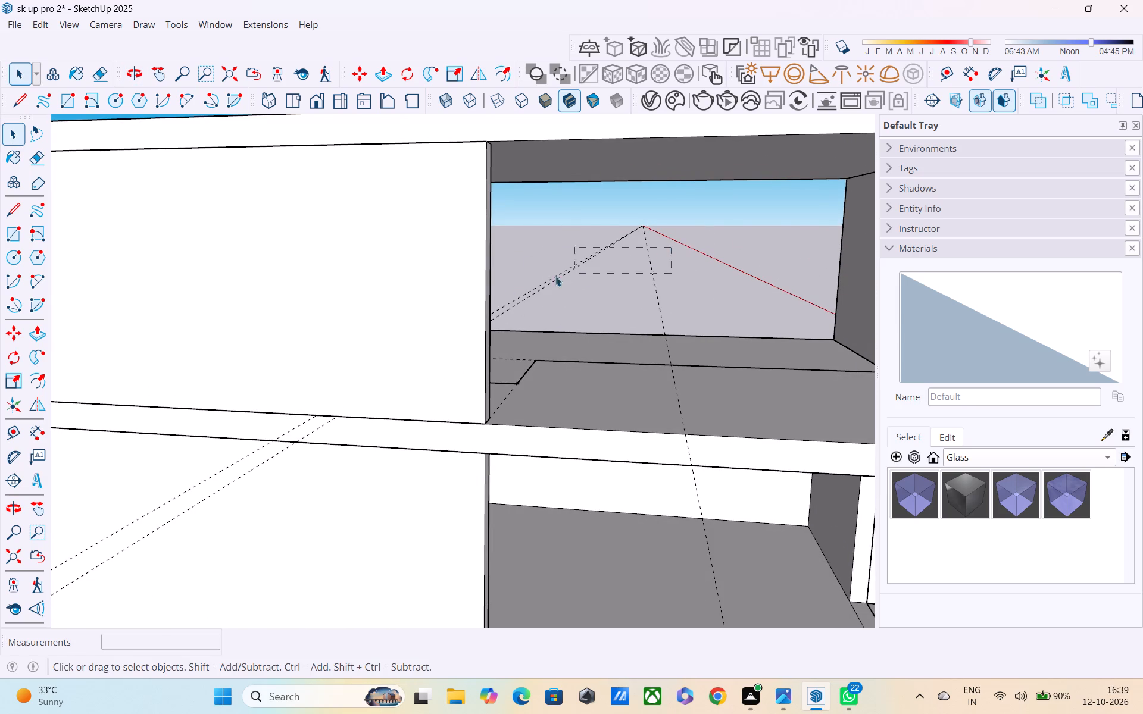
{"action": "left_click_drag", "start_coordinate": [555, 276], "coordinate": [494, 289]}
{"action": "key", "text": "Delete"}
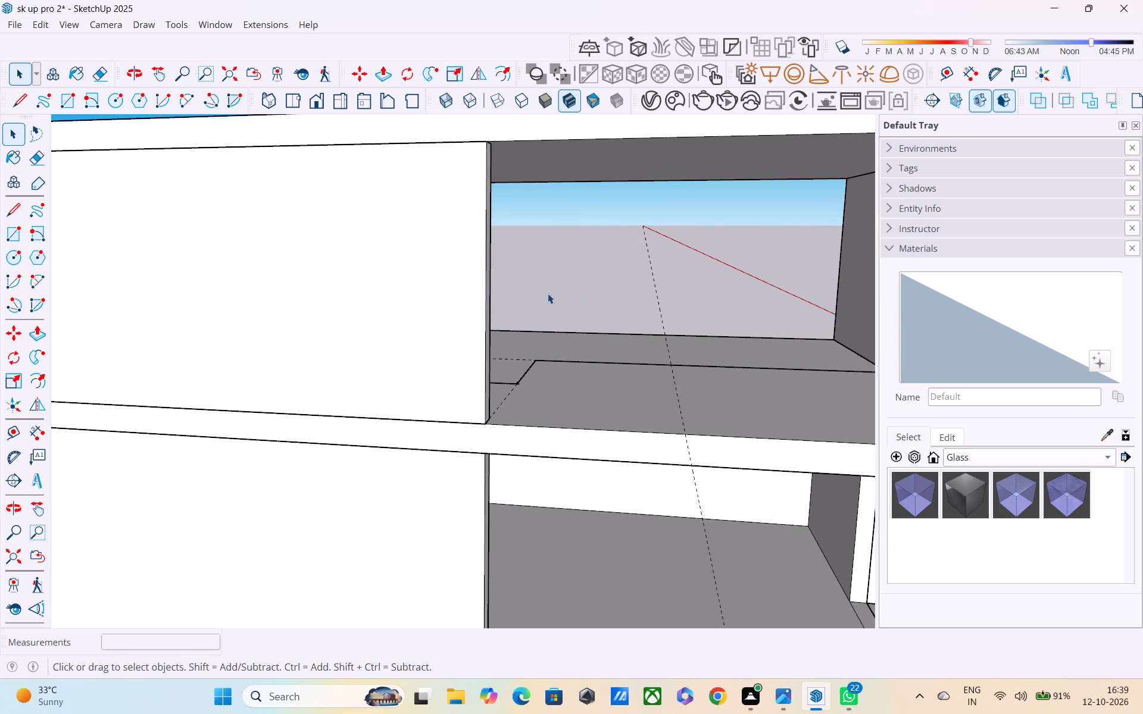
{"action": "left_click_drag", "start_coordinate": [677, 271], "coordinate": [554, 334]}
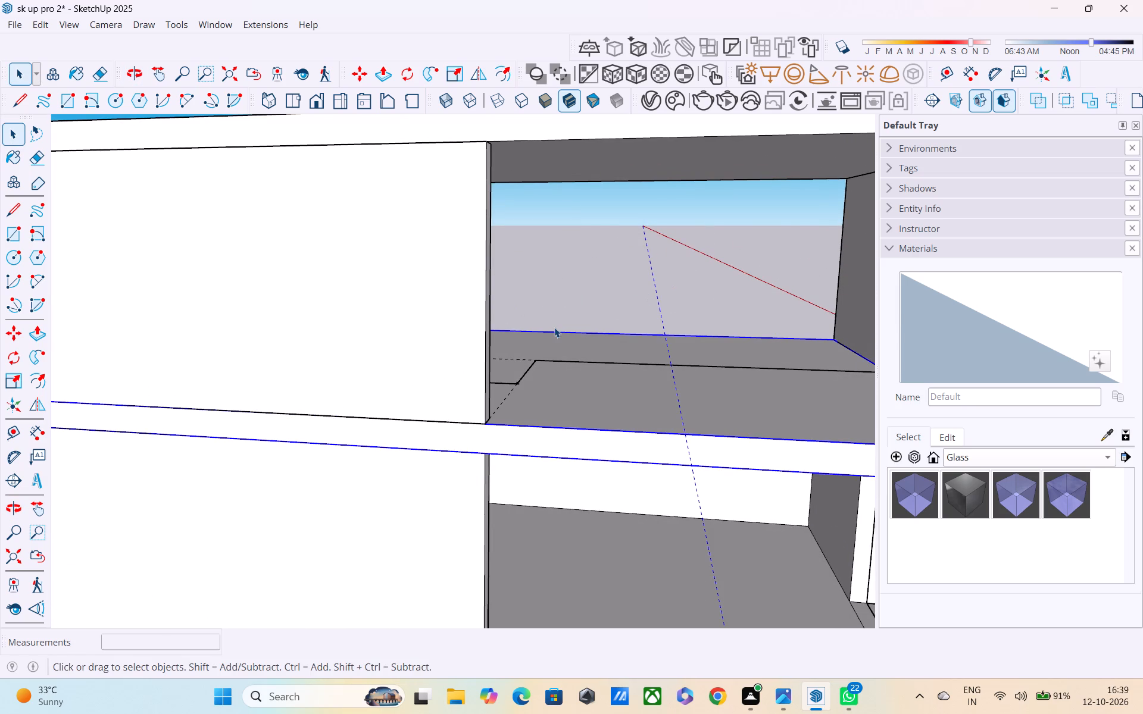
{"action": "key", "text": "Escape"}
{"action": "key", "text": "ctrl+z"}
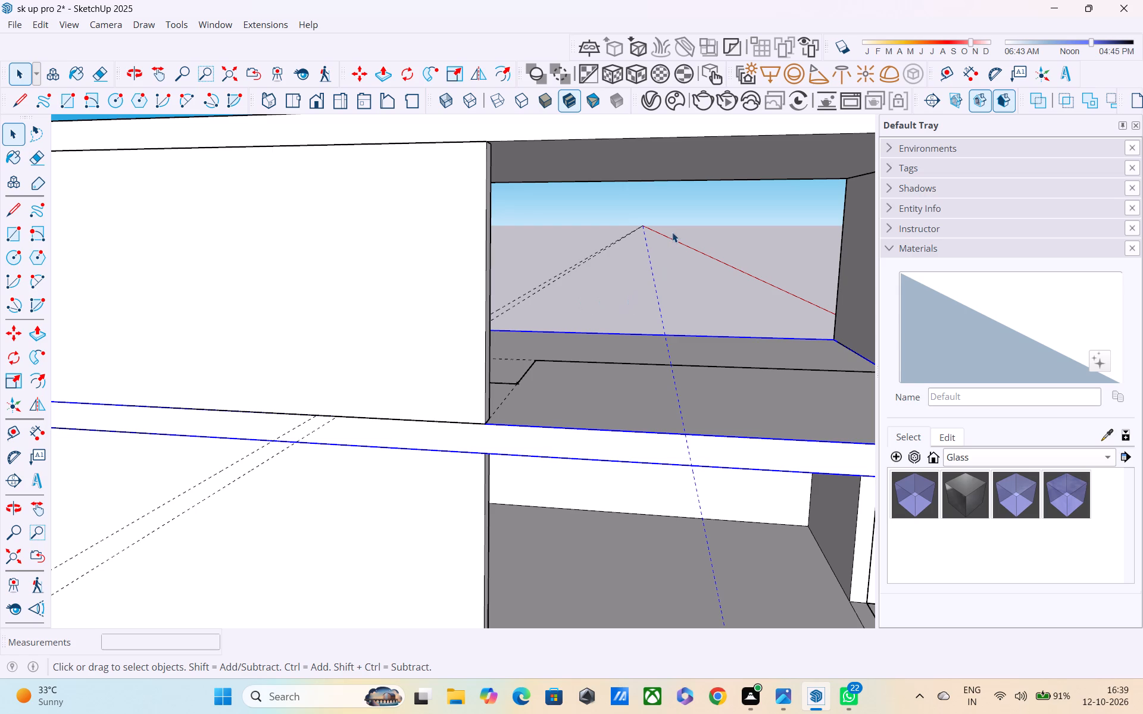
{"action": "left_click_drag", "start_coordinate": [672, 232], "coordinate": [557, 264]}
{"action": "key", "text": "Delete"}
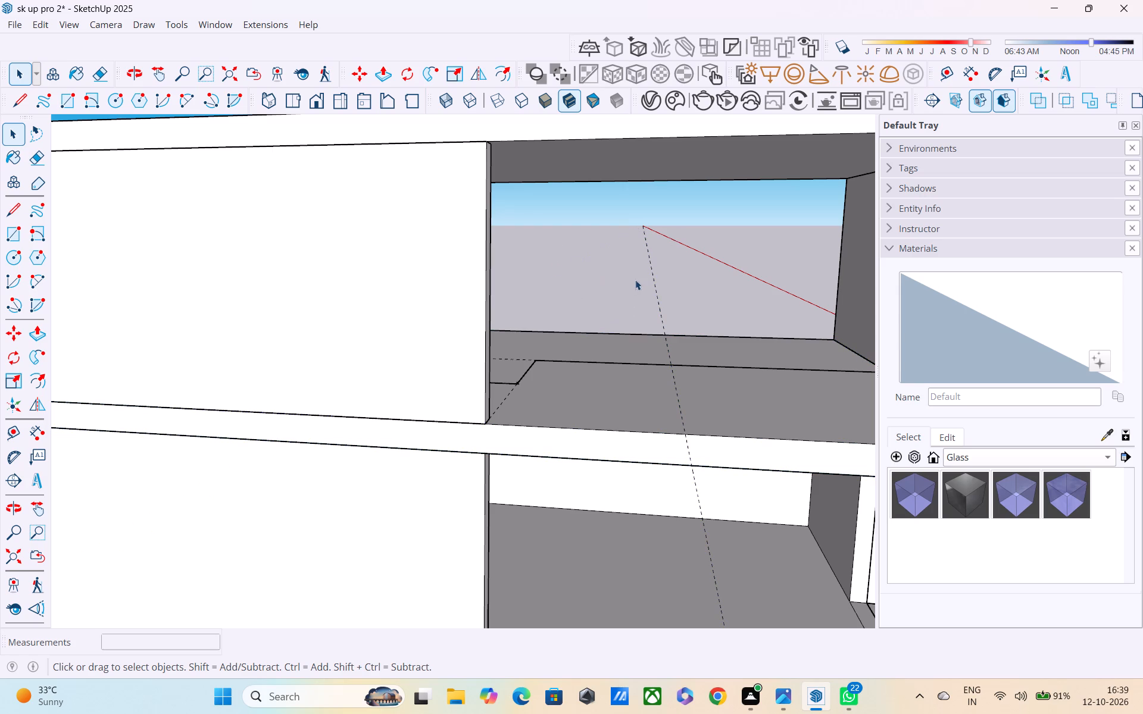
Delete the remaining long red-axis cross guide that runs across the upper room's floor.
{"action": "left_click_drag", "start_coordinate": [699, 255], "coordinate": [546, 262]}
{"action": "scroll", "coordinate": [664, 265], "scroll_direction": "up", "scroll_amount": 4}
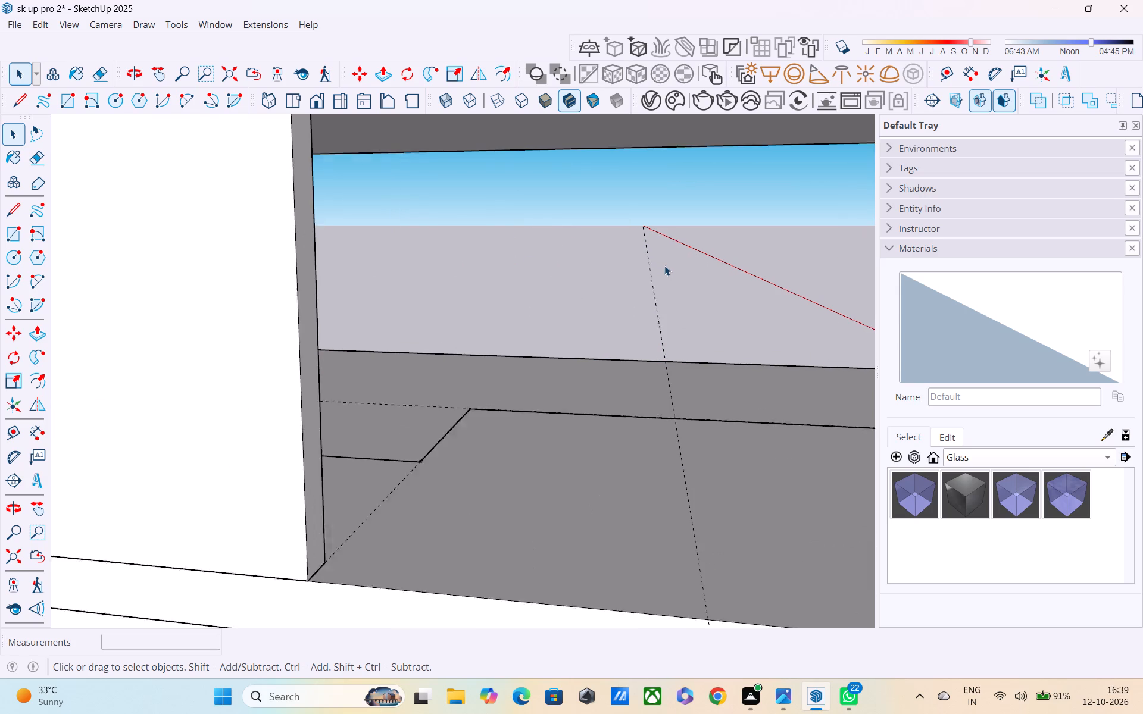
{"action": "left_click_drag", "start_coordinate": [660, 256], "coordinate": [595, 285]}
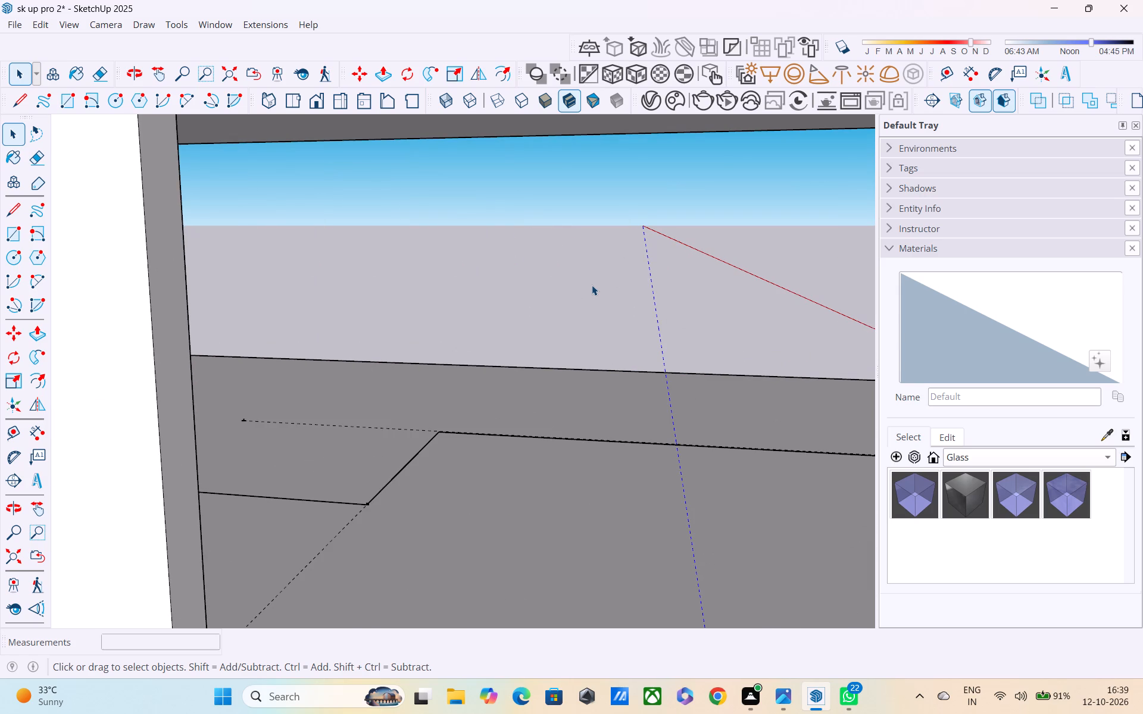
{"action": "key", "text": "Delete"}
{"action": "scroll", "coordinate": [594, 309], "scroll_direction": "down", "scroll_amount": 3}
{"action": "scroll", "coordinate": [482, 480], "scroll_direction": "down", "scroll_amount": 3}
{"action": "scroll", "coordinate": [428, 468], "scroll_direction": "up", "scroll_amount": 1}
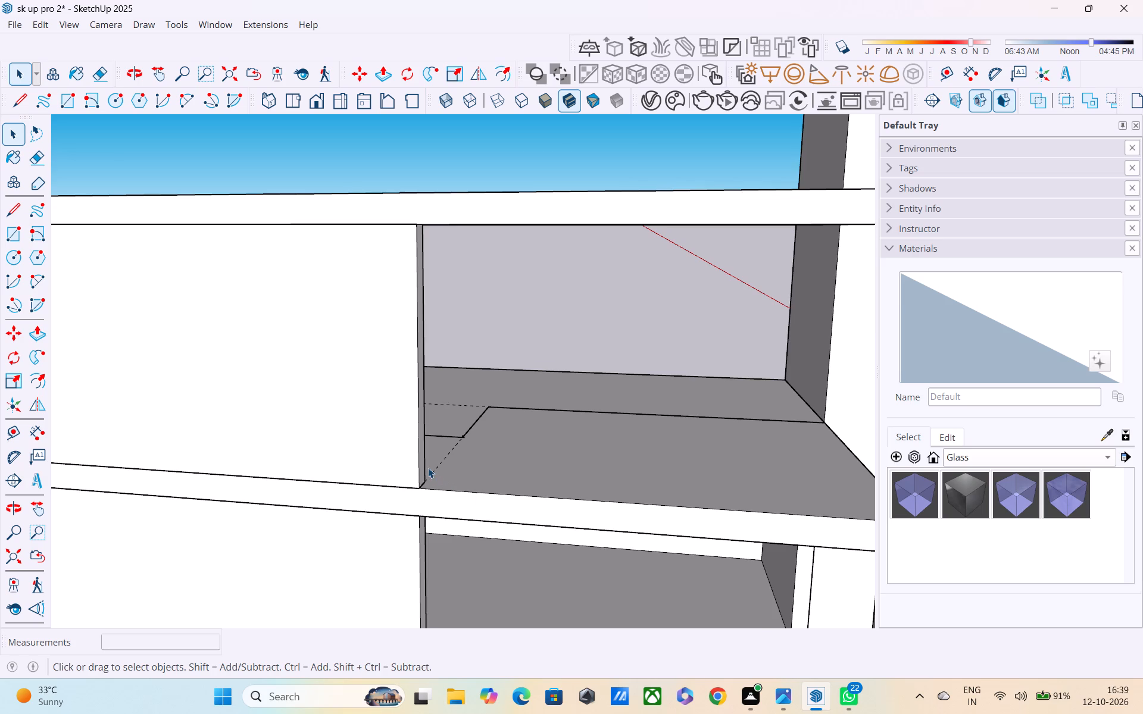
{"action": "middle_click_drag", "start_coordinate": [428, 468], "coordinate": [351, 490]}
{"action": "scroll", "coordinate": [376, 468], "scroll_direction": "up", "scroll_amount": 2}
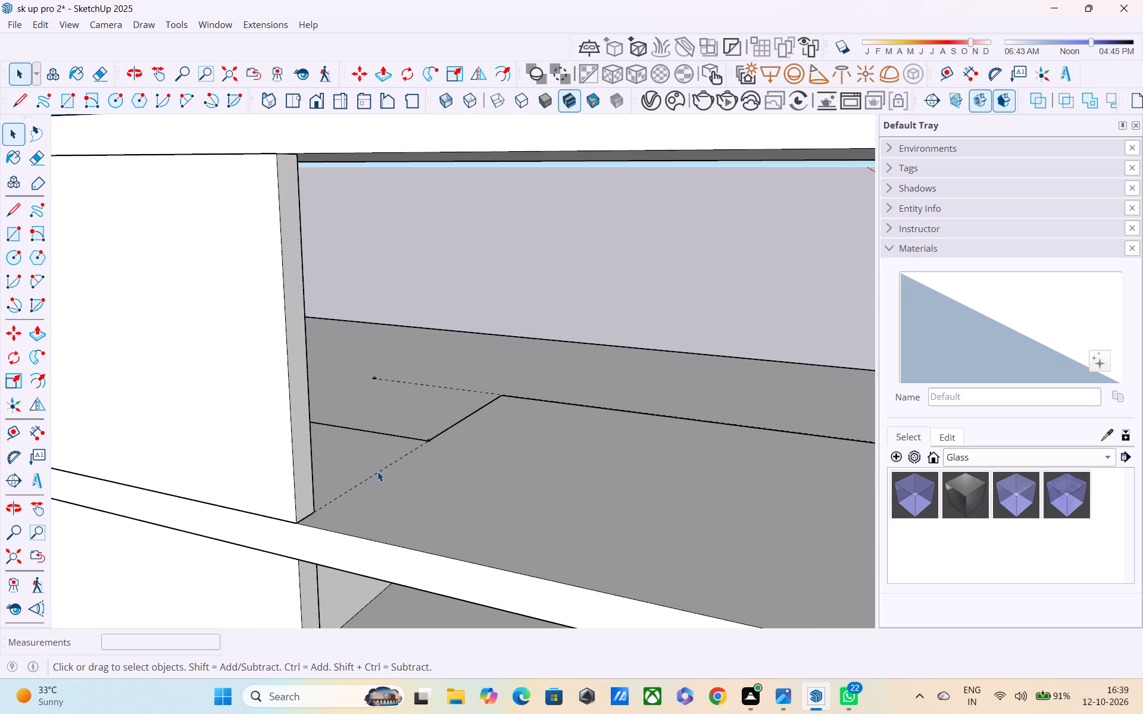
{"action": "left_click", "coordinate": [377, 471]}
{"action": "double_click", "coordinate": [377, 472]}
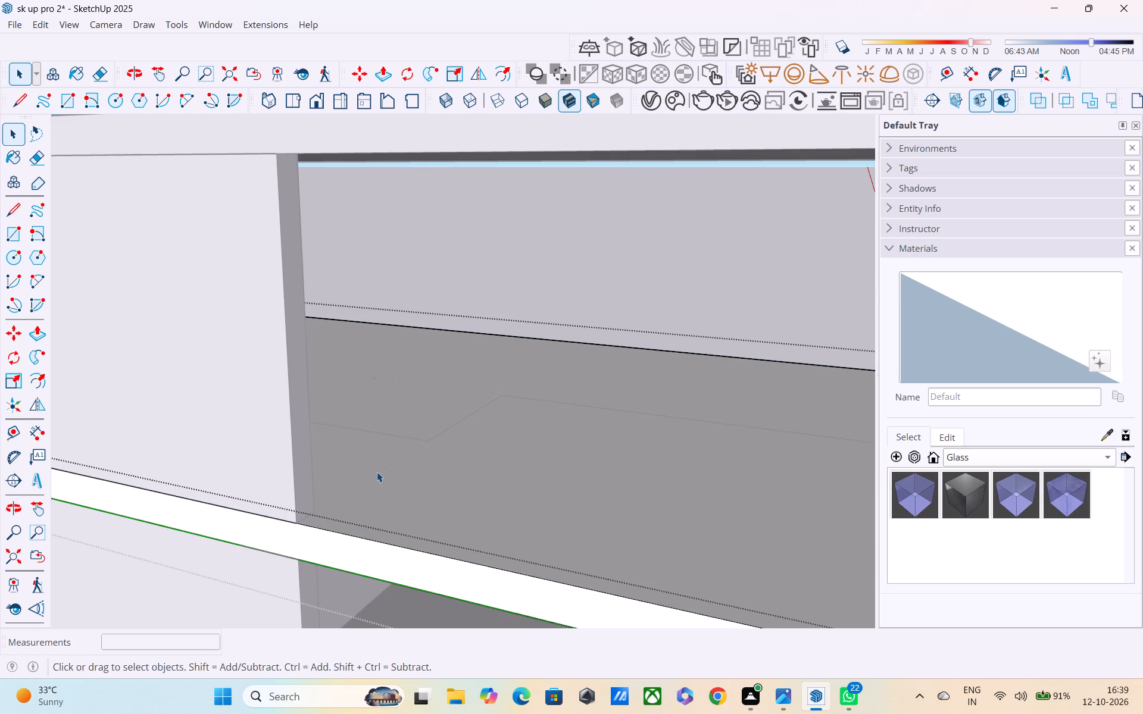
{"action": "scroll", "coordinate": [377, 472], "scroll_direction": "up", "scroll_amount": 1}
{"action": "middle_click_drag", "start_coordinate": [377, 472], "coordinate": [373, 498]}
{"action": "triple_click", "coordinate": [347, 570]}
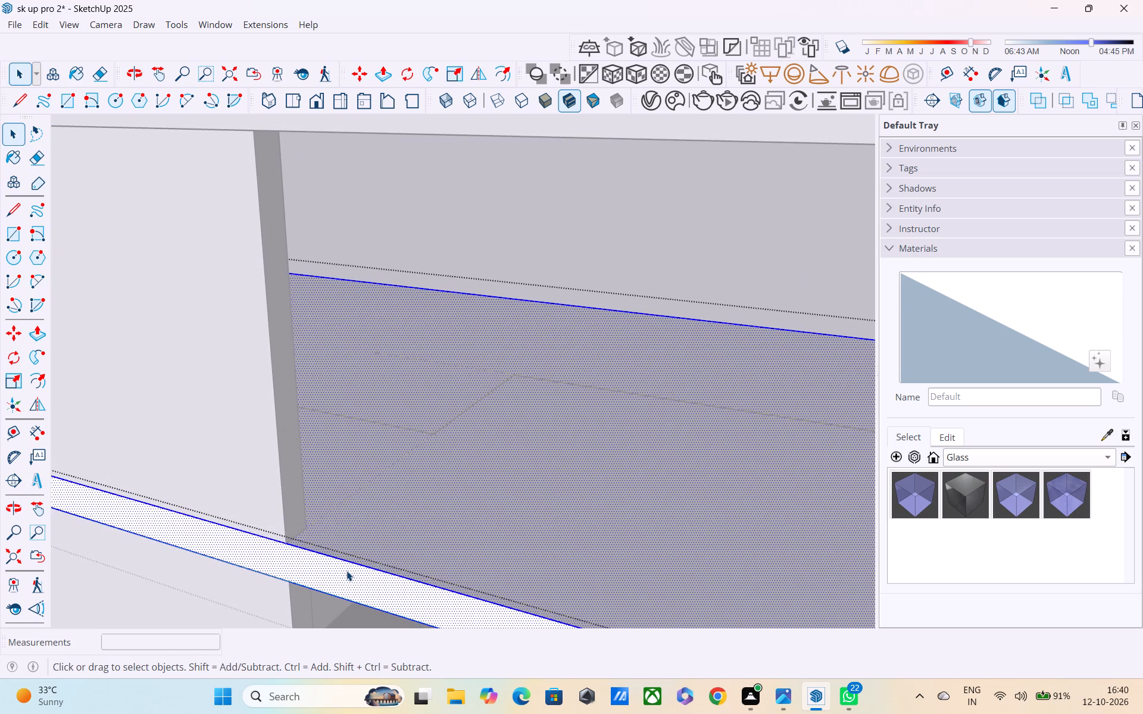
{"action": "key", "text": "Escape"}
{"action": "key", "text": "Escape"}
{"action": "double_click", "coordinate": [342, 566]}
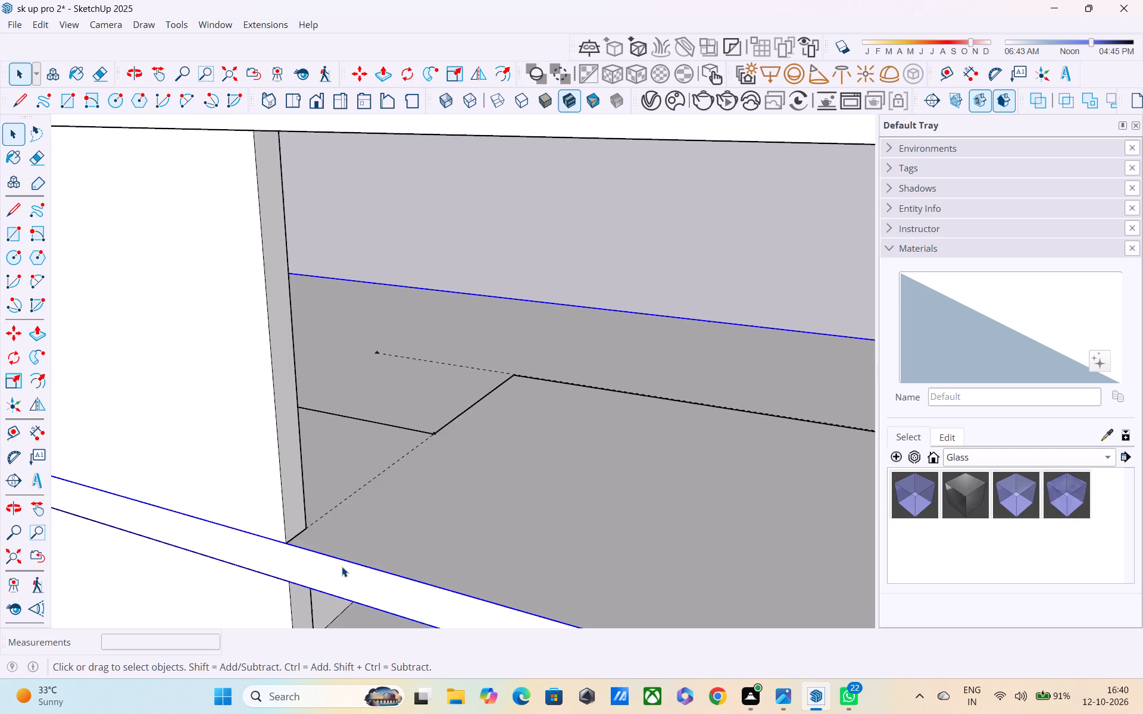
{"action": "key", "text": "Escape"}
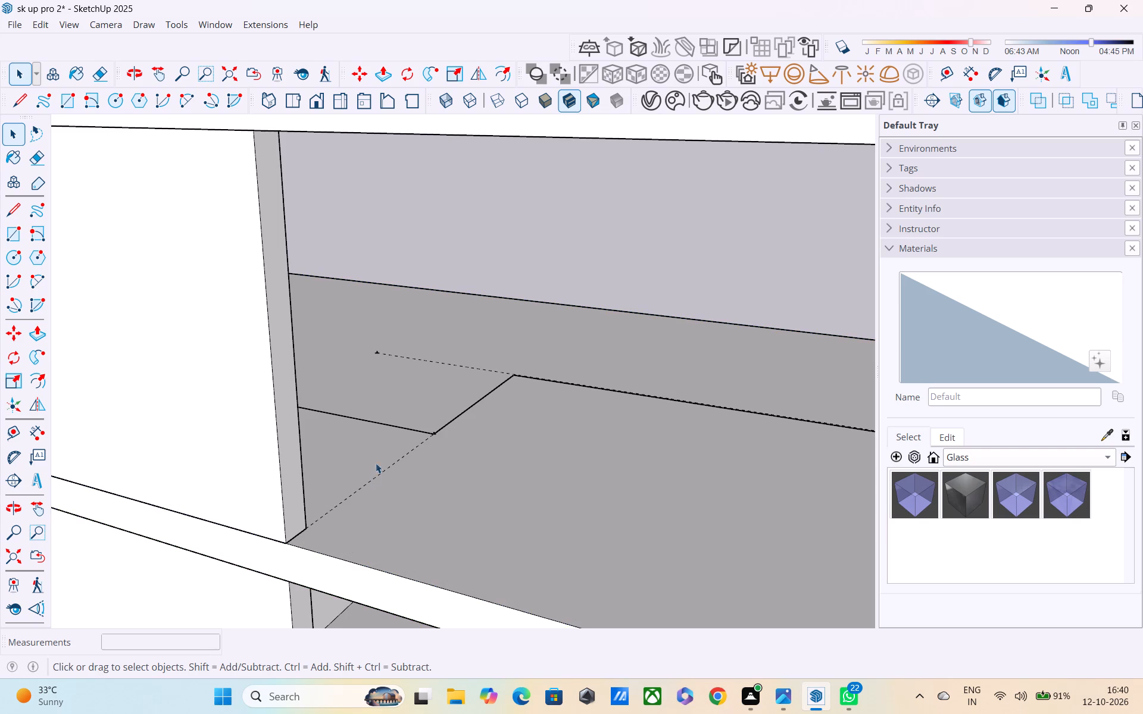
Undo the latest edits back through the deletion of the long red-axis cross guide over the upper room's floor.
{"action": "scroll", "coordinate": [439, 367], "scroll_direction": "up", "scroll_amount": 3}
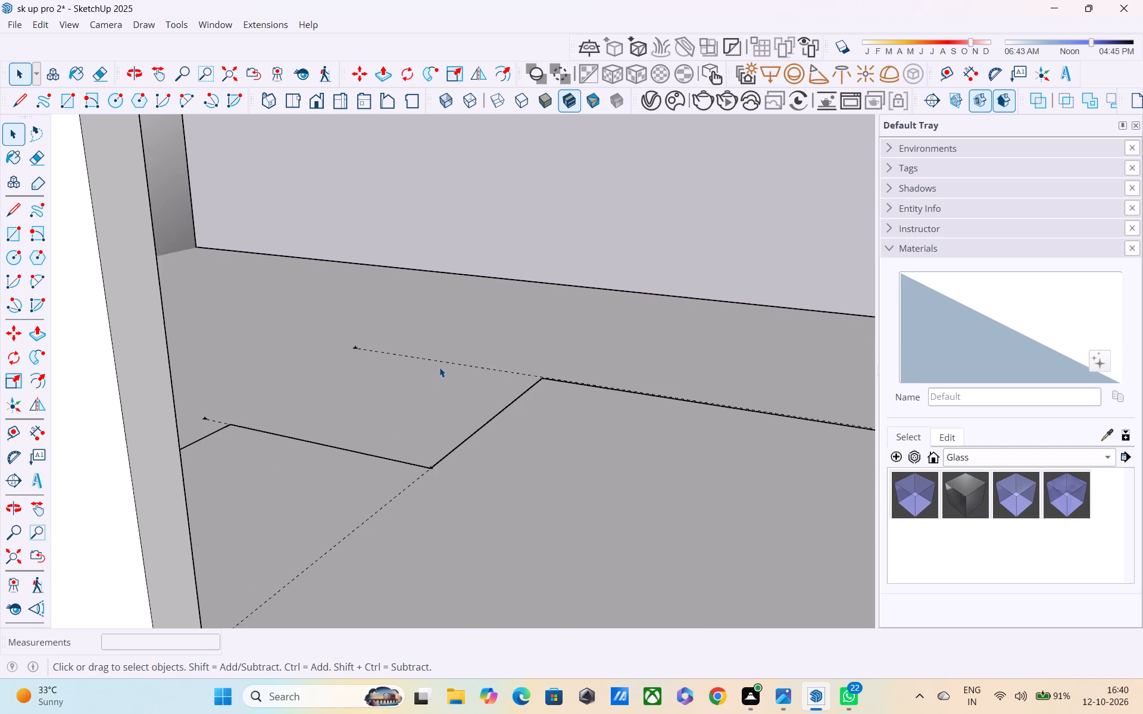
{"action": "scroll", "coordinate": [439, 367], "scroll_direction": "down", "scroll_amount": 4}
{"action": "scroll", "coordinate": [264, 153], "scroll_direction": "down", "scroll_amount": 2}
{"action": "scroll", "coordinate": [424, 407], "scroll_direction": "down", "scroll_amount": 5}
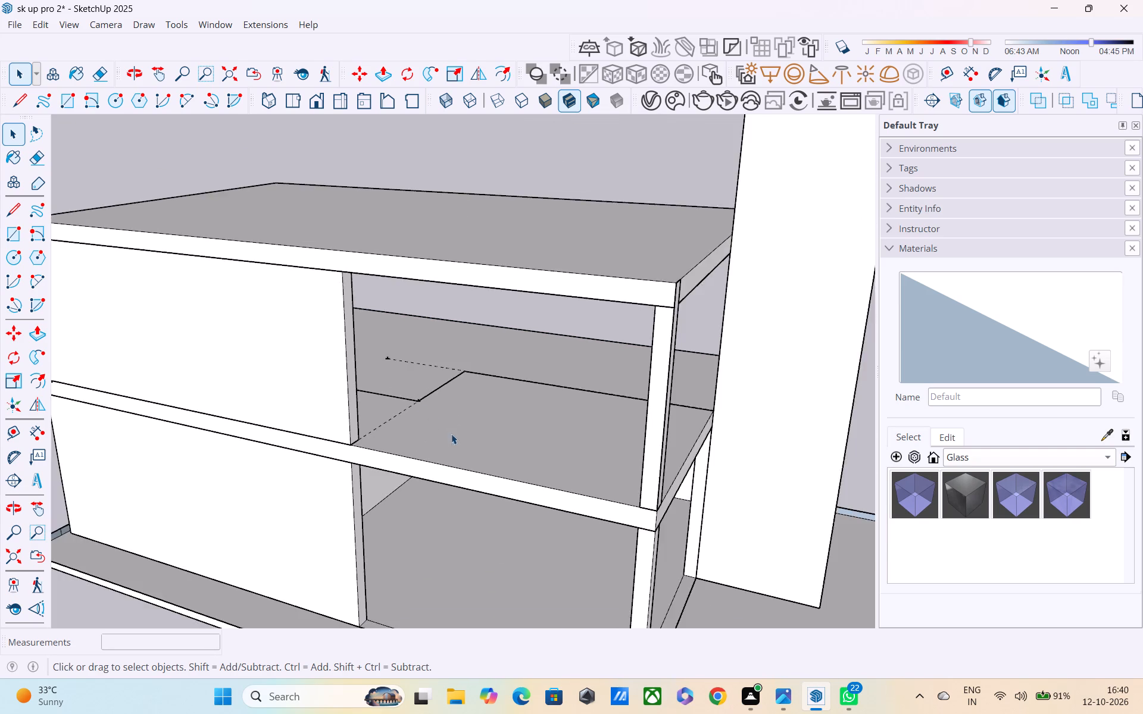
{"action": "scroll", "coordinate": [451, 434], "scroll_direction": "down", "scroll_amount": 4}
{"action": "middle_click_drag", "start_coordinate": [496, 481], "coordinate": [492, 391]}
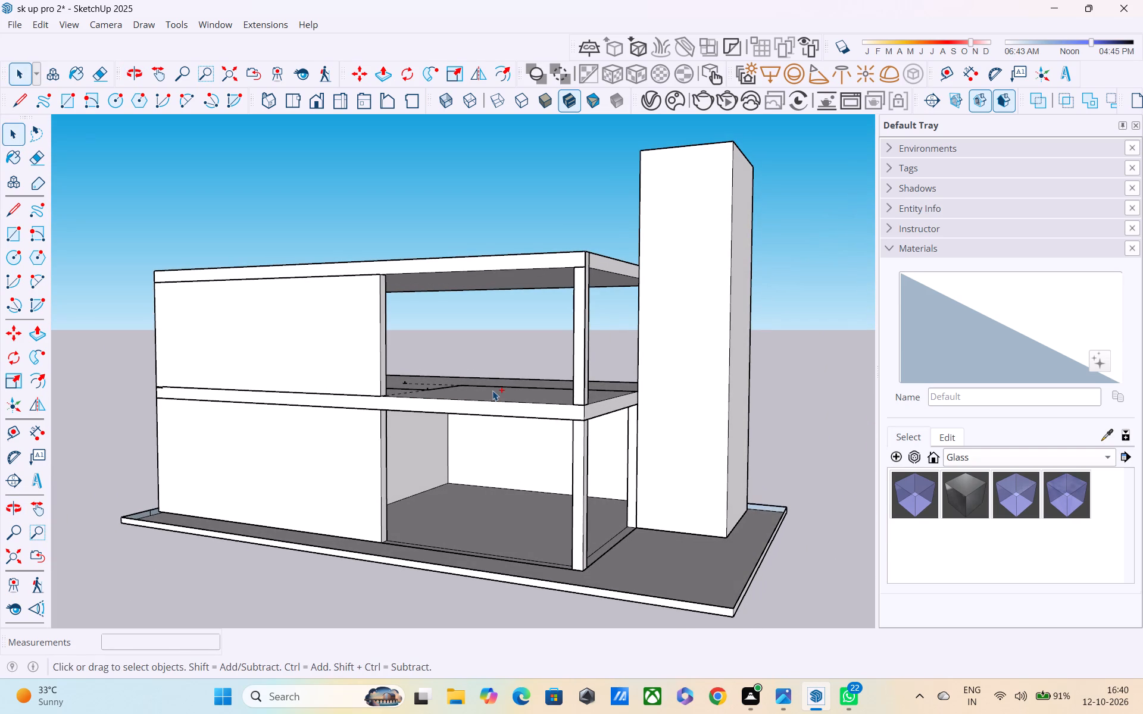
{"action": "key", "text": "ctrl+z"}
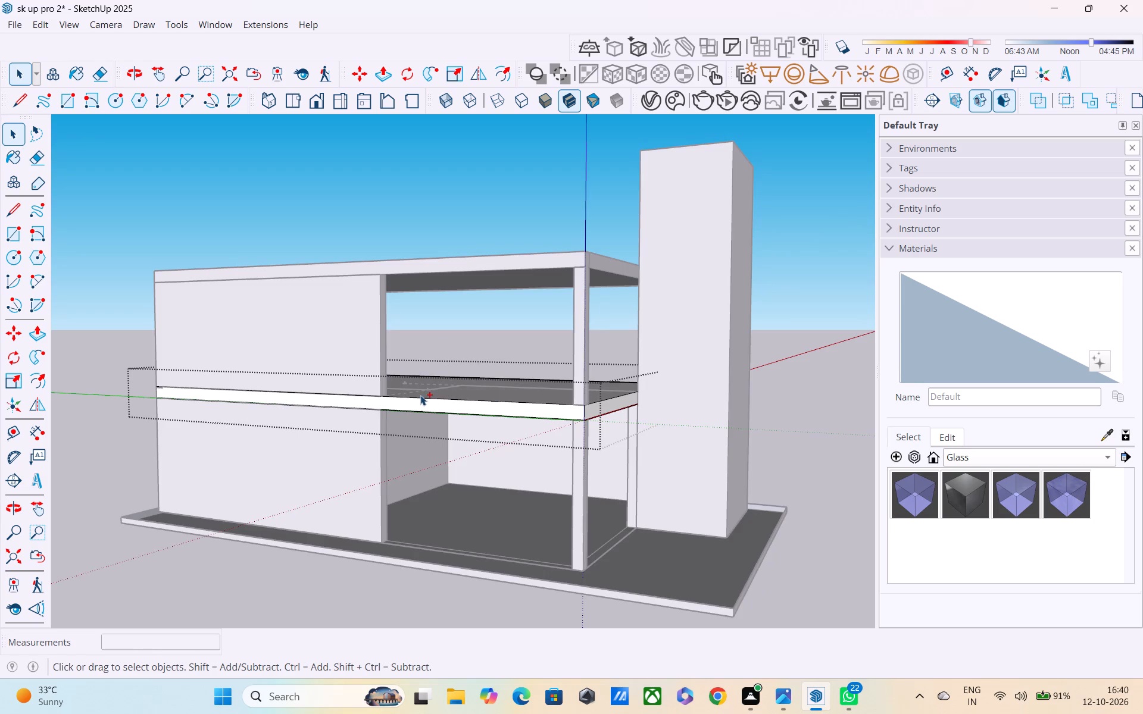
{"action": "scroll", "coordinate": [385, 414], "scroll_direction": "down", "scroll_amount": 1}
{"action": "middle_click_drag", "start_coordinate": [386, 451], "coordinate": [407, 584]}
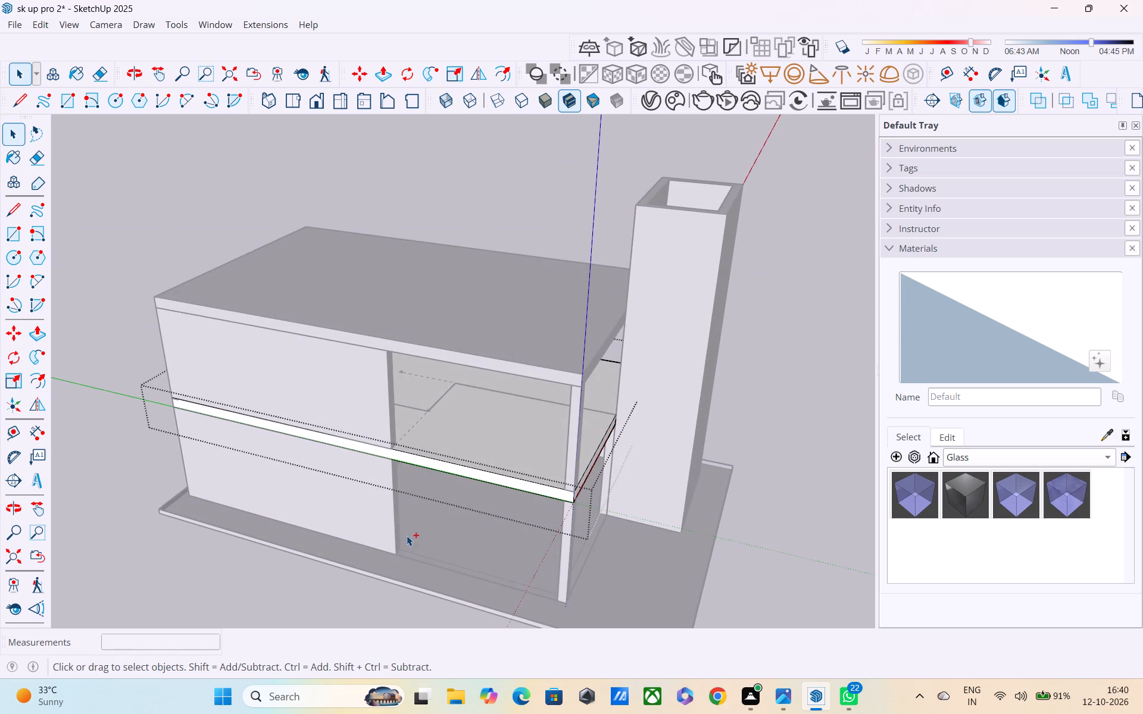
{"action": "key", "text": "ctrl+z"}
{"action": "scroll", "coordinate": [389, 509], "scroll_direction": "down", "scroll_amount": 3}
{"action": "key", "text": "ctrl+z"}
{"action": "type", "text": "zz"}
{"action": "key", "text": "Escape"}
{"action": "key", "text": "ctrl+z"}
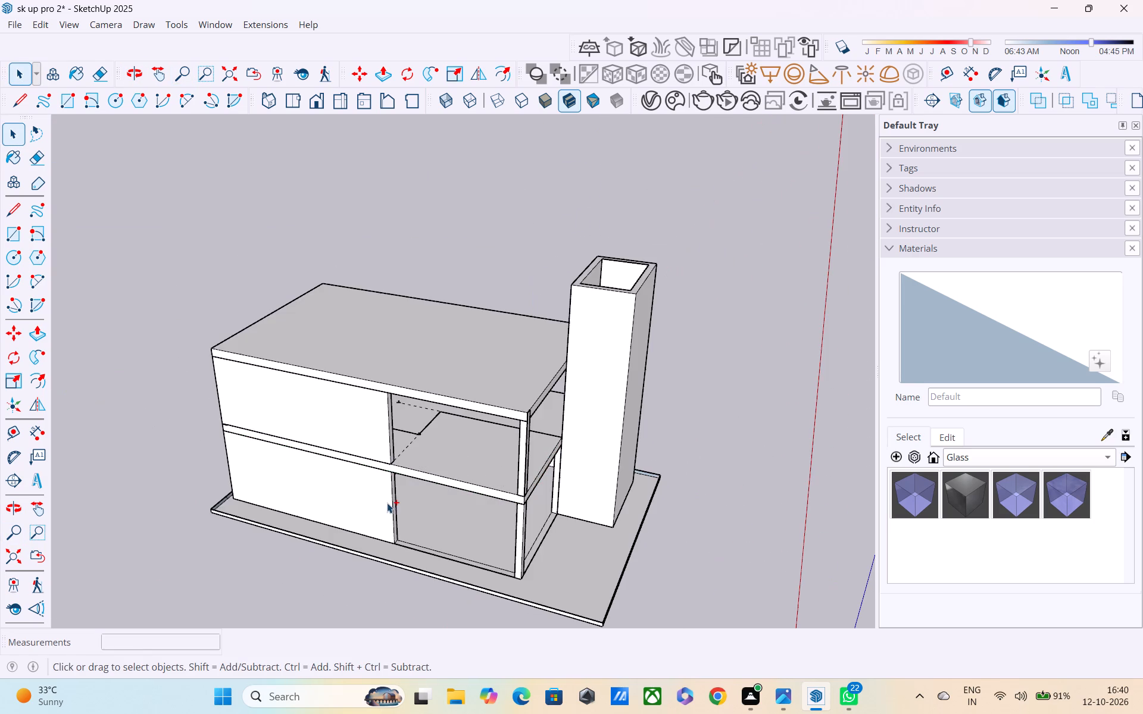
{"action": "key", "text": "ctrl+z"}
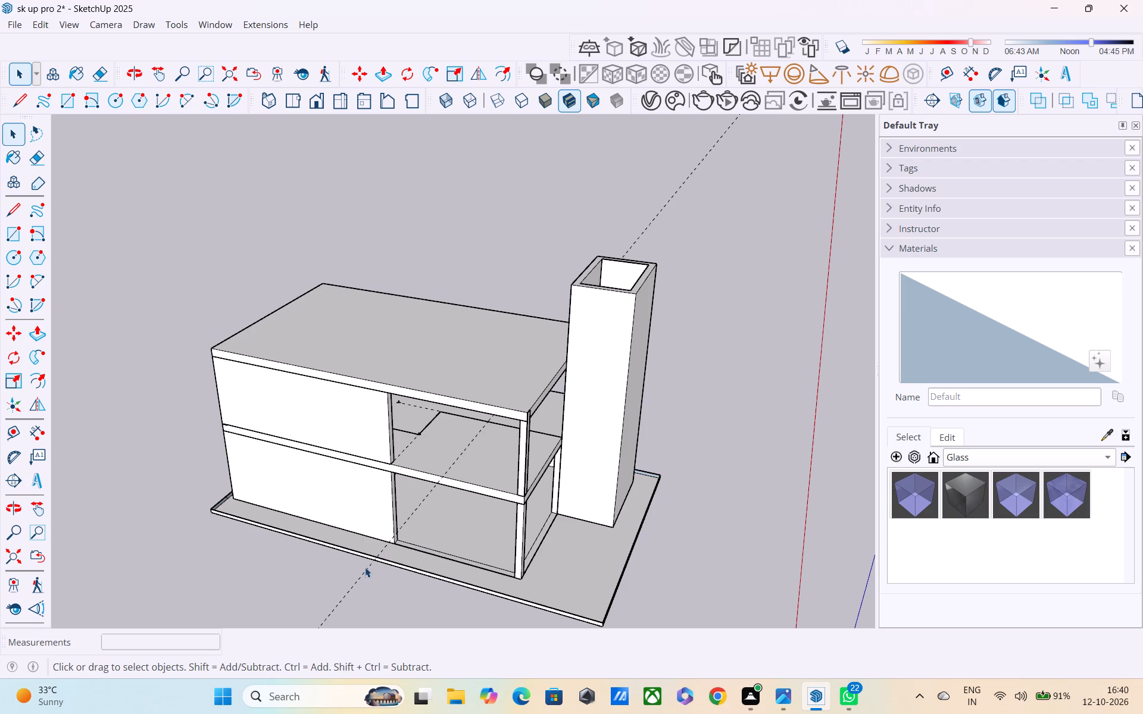
Delete the long red-axis cross guide running across the upper room's floor.
{"action": "left_click", "coordinate": [365, 567]}
{"action": "left_click", "coordinate": [357, 583]}
{"action": "left_click", "coordinate": [355, 587]}
{"action": "right_click_drag", "start_coordinate": [357, 569], "coordinate": [350, 566]}
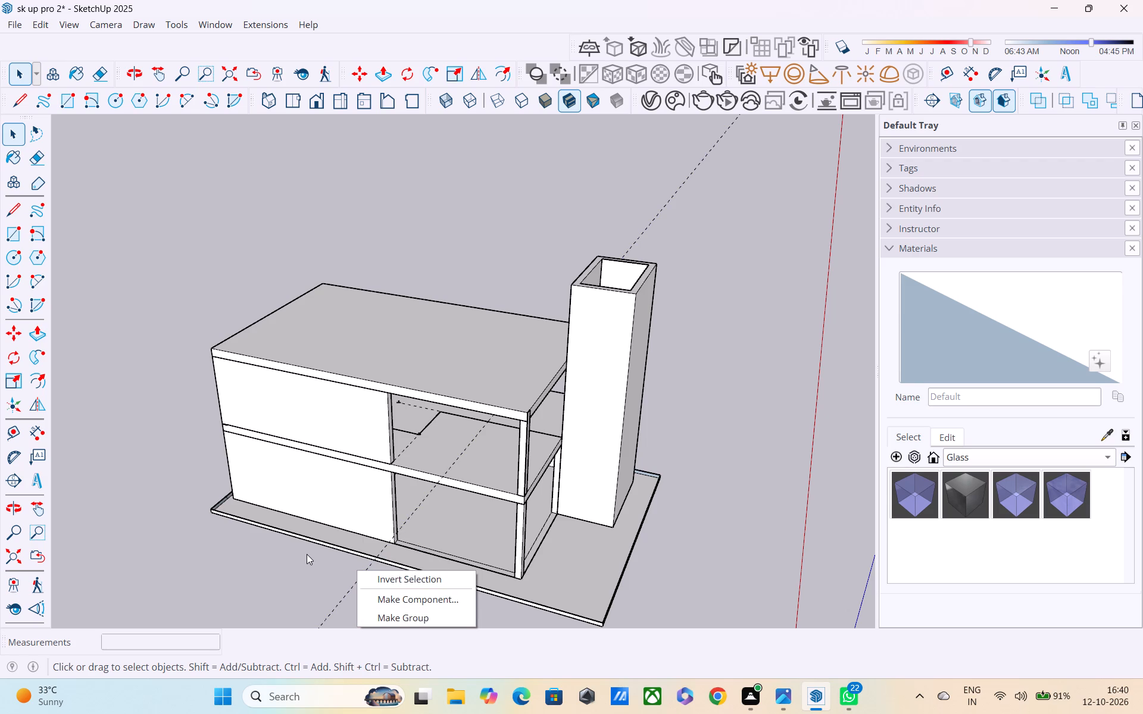
{"action": "key", "text": "Escape"}
{"action": "left_click", "coordinate": [335, 612]}
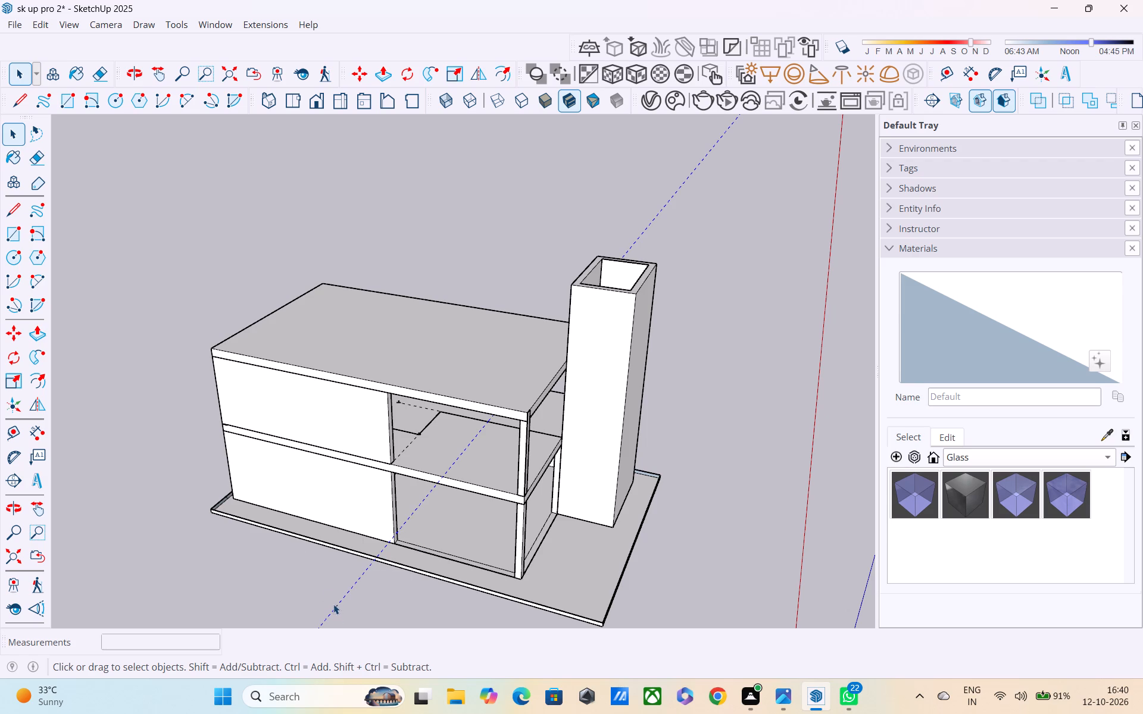
{"action": "right_click", "coordinate": [331, 600]}
{"action": "key", "text": "Escape"}
{"action": "key", "text": "Escape"}
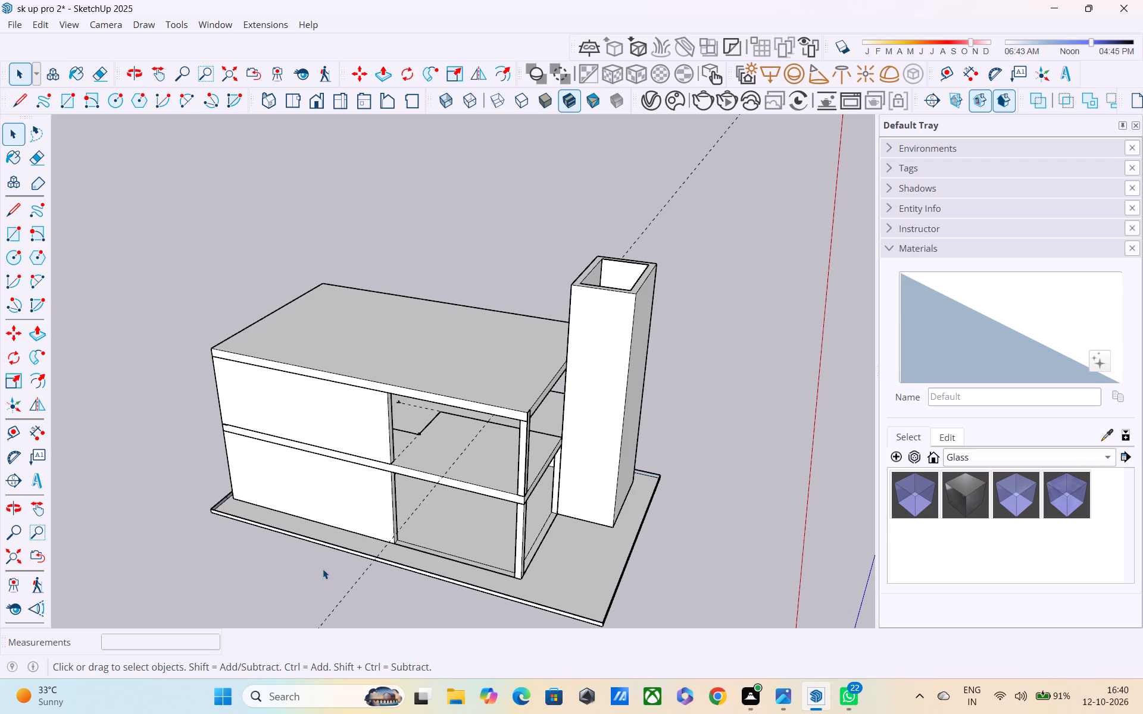
{"action": "left_click_drag", "start_coordinate": [382, 599], "coordinate": [303, 597]}
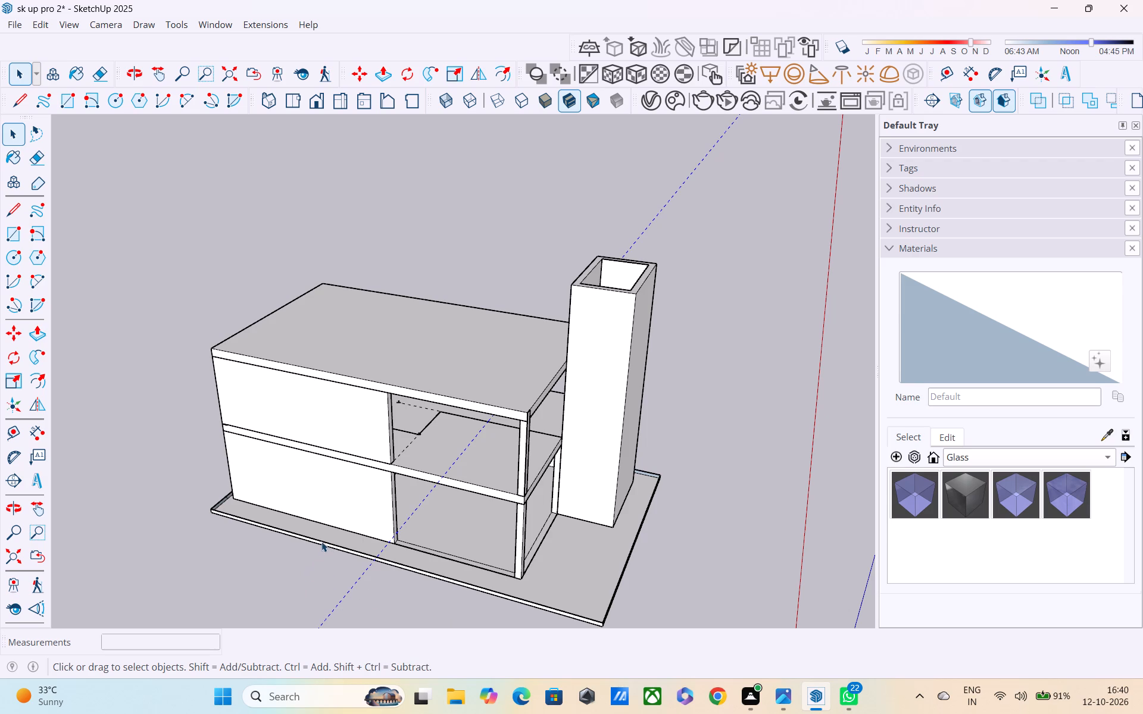
{"action": "key", "text": "Delete"}
Move the roof slab group off the upper storey to open ground beyond the building's end wall, about 63' 11" away.
{"action": "scroll", "coordinate": [342, 519], "scroll_direction": "down", "scroll_amount": 4}
{"action": "middle_click_drag", "start_coordinate": [485, 476], "coordinate": [296, 426]}
{"action": "middle_click_drag", "start_coordinate": [447, 427], "coordinate": [137, 390]}
{"action": "middle_click_drag", "start_coordinate": [404, 392], "coordinate": [173, 469]}
{"action": "scroll", "coordinate": [573, 384], "scroll_direction": "up", "scroll_amount": 3}
{"action": "middle_click_drag", "start_coordinate": [433, 390], "coordinate": [379, 327]}
{"action": "scroll", "coordinate": [382, 353], "scroll_direction": "up", "scroll_amount": 2}
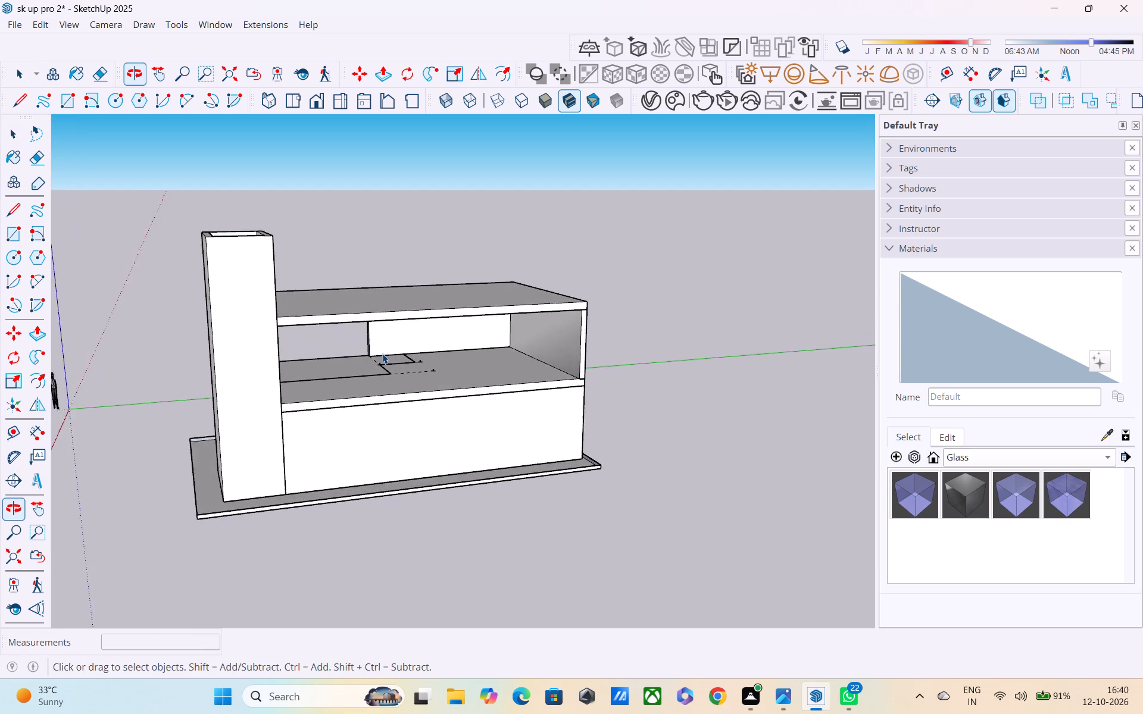
{"action": "scroll", "coordinate": [382, 353], "scroll_direction": "up", "scroll_amount": 3}
{"action": "middle_click_drag", "start_coordinate": [385, 362], "coordinate": [277, 390]}
{"action": "scroll", "coordinate": [230, 400], "scroll_direction": "up", "scroll_amount": 4}
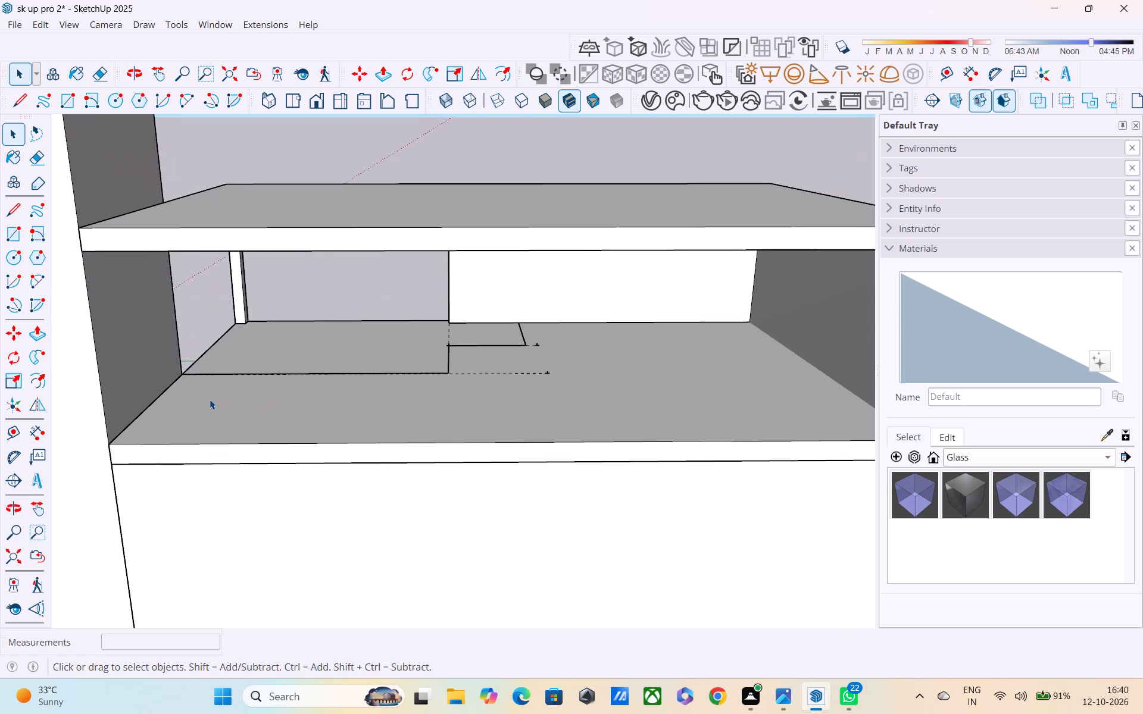
{"action": "left_click", "coordinate": [233, 238]}
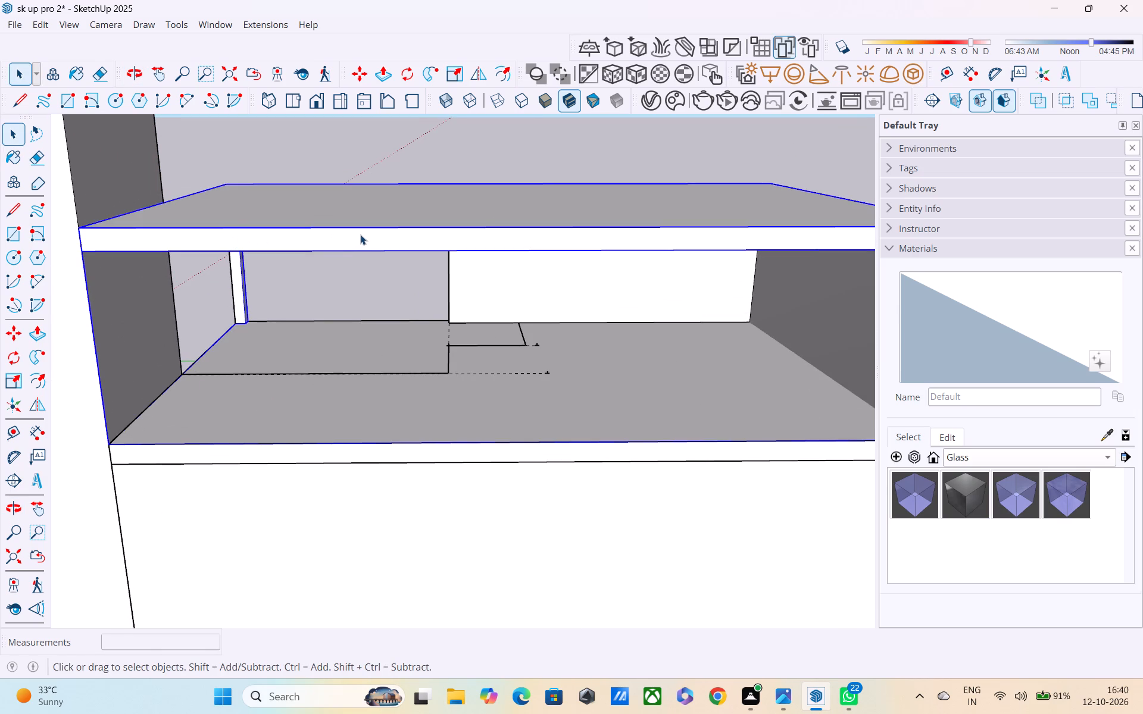
{"action": "key", "text": "m"}
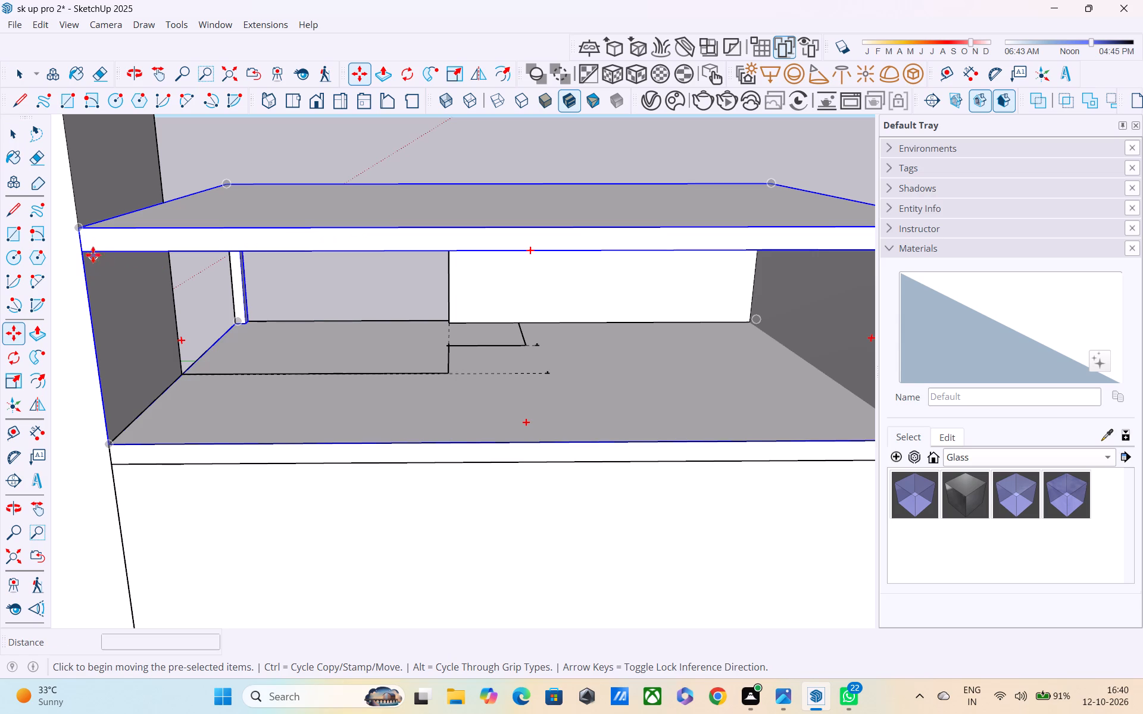
{"action": "left_click", "coordinate": [91, 248]}
{"action": "scroll", "coordinate": [279, 133], "scroll_direction": "down", "scroll_amount": 3}
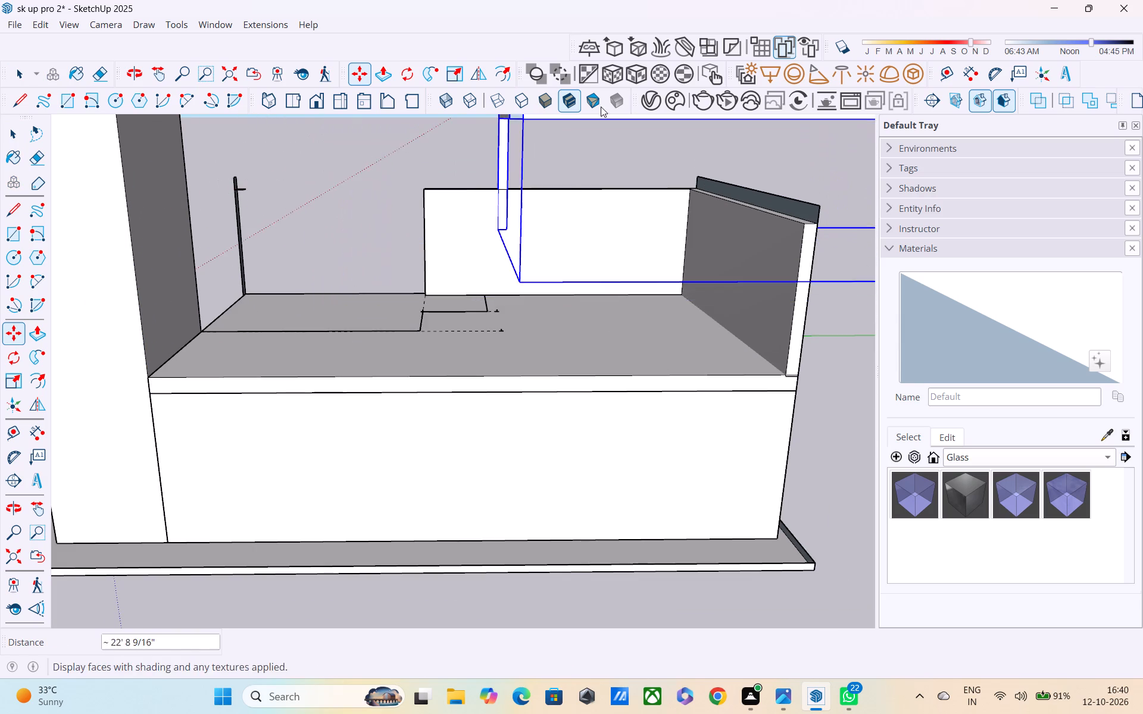
{"action": "scroll", "coordinate": [624, 123], "scroll_direction": "down", "scroll_amount": 4}
{"action": "scroll", "coordinate": [637, 233], "scroll_direction": "down", "scroll_amount": 1}
{"action": "middle_click_drag", "start_coordinate": [682, 240], "coordinate": [844, 238]}
{"action": "scroll", "coordinate": [819, 243], "scroll_direction": "down", "scroll_amount": 3}
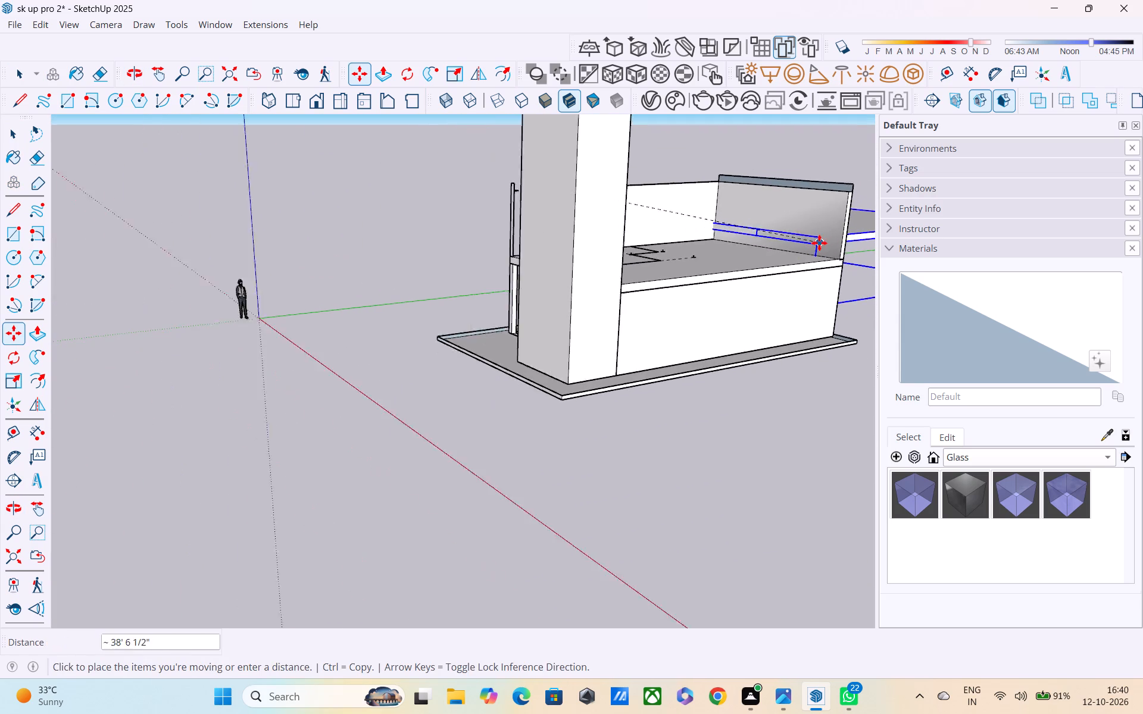
{"action": "middle_click_drag", "start_coordinate": [679, 250], "coordinate": [383, 243]}
{"action": "scroll", "coordinate": [502, 241], "scroll_direction": "down", "scroll_amount": 2}
{"action": "middle_click_drag", "start_coordinate": [604, 240], "coordinate": [335, 238]}
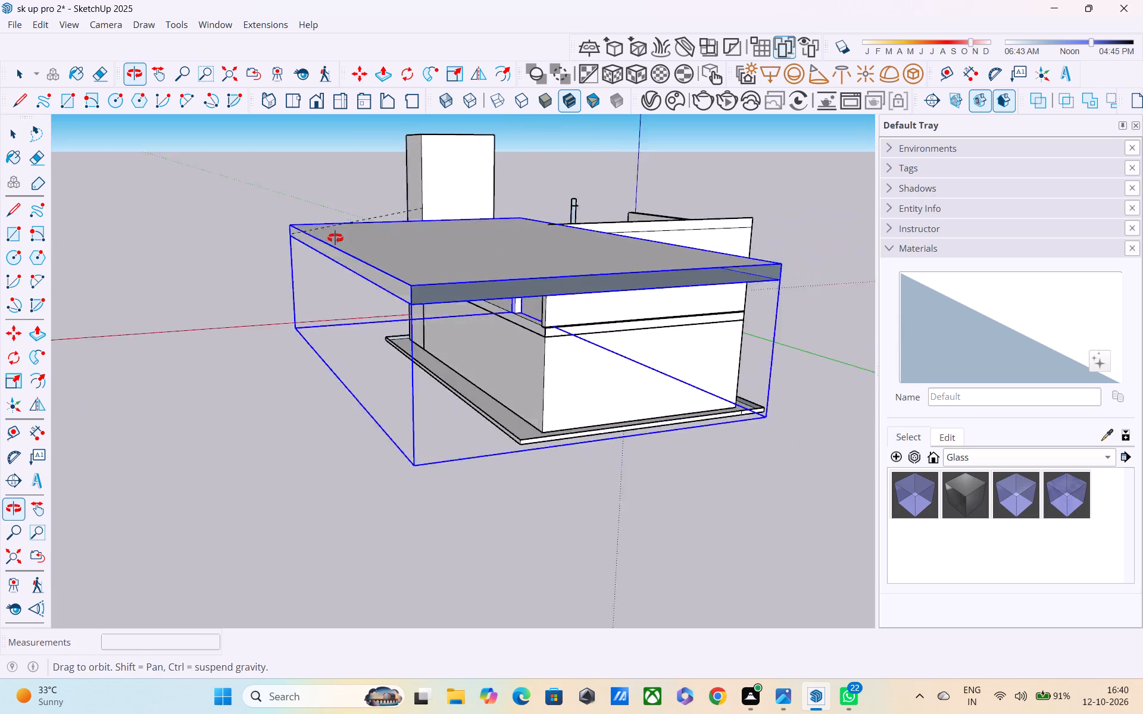
{"action": "middle_click_drag", "start_coordinate": [335, 238], "coordinate": [318, 233]}
{"action": "scroll", "coordinate": [315, 235], "scroll_direction": "up", "scroll_amount": 1}
{"action": "scroll", "coordinate": [104, 294], "scroll_direction": "down", "scroll_amount": 12}
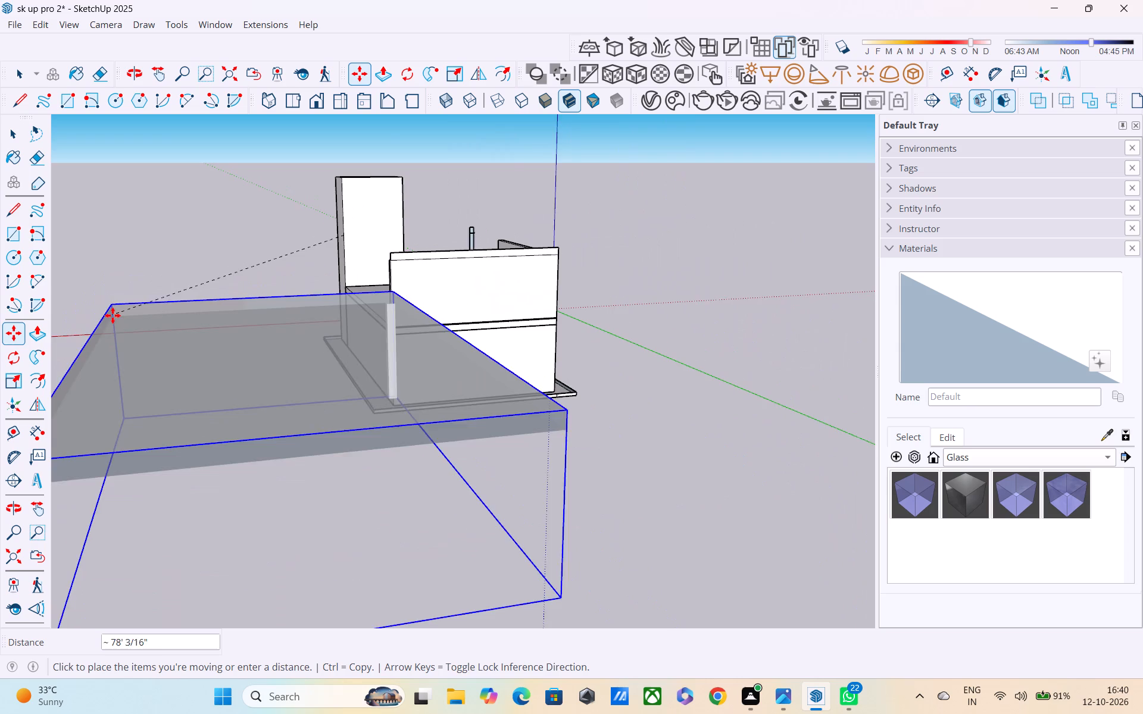
{"action": "left_click", "coordinate": [603, 274]}
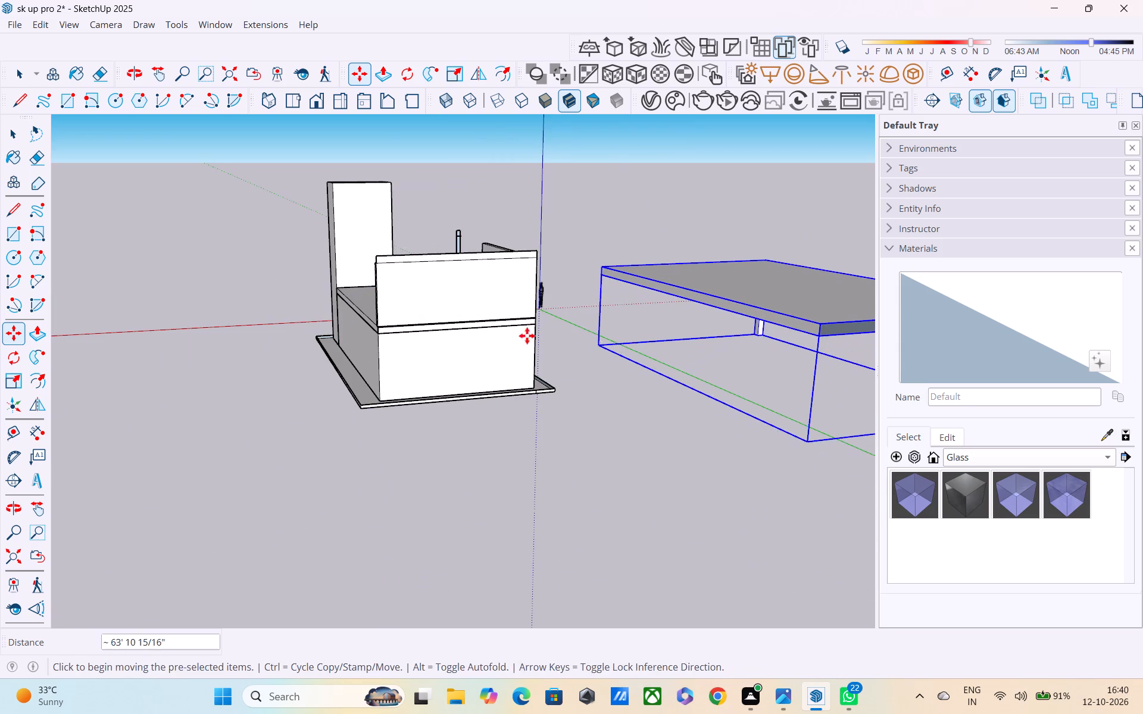
{"action": "middle_click_drag", "start_coordinate": [499, 342], "coordinate": [730, 350]}
{"action": "scroll", "coordinate": [597, 345], "scroll_direction": "down", "scroll_amount": 3}
{"action": "middle_click_drag", "start_coordinate": [694, 303], "coordinate": [681, 302]}
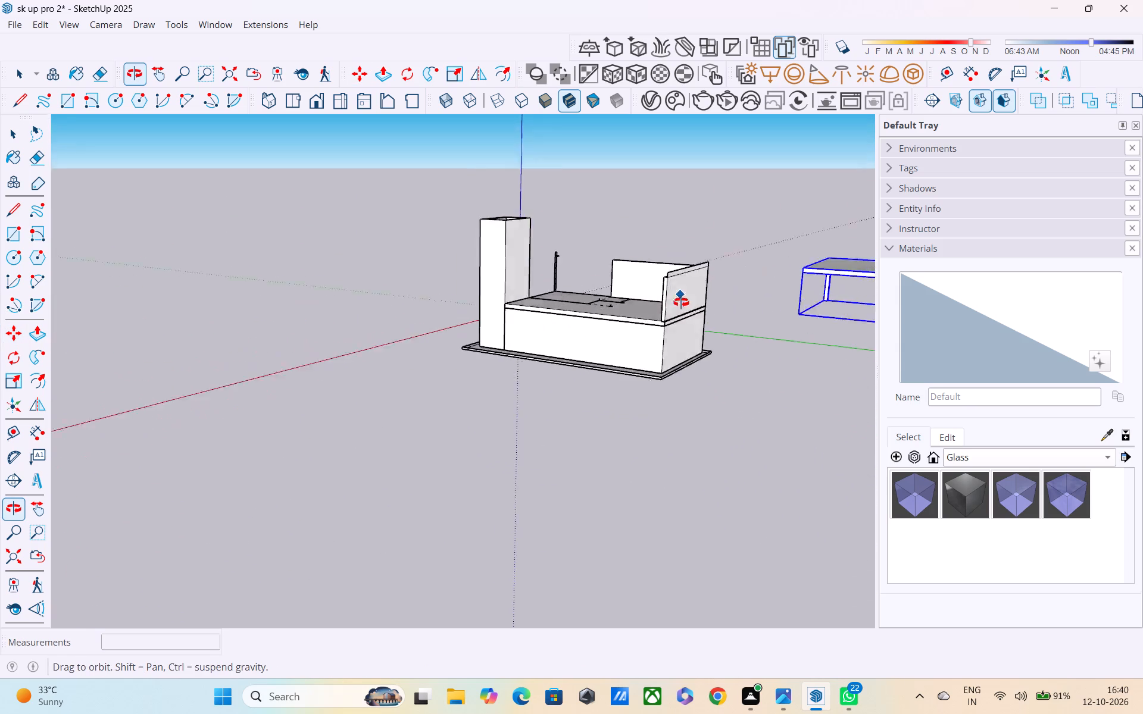
{"action": "middle_click_drag", "start_coordinate": [681, 302], "coordinate": [793, 315]}
{"action": "scroll", "coordinate": [718, 307], "scroll_direction": "up", "scroll_amount": 3}
{"action": "middle_click_drag", "start_coordinate": [682, 331], "coordinate": [687, 399]}
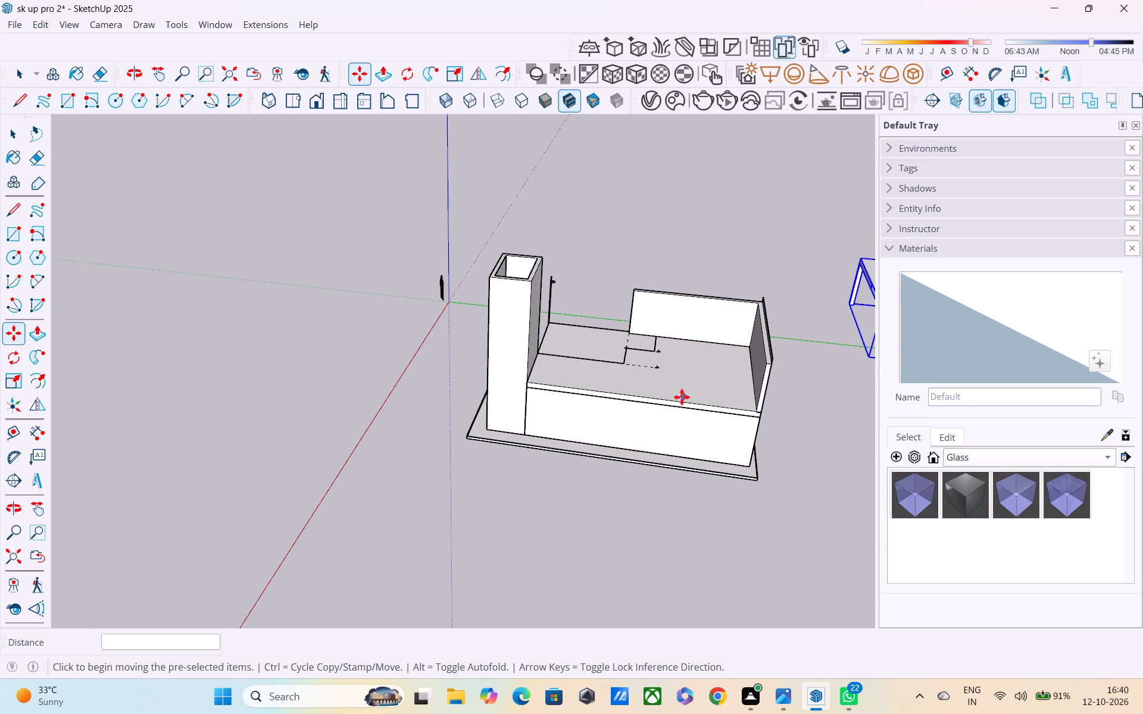
{"action": "key", "text": "Escape"}
{"action": "key", "text": "Escape"}
{"action": "key", "text": "space"}
{"action": "key", "text": "space"}
Delete the lengthwise guide lying along the partition outline's long line on the upper floor.
{"action": "scroll", "coordinate": [588, 358], "scroll_direction": "up", "scroll_amount": 2}
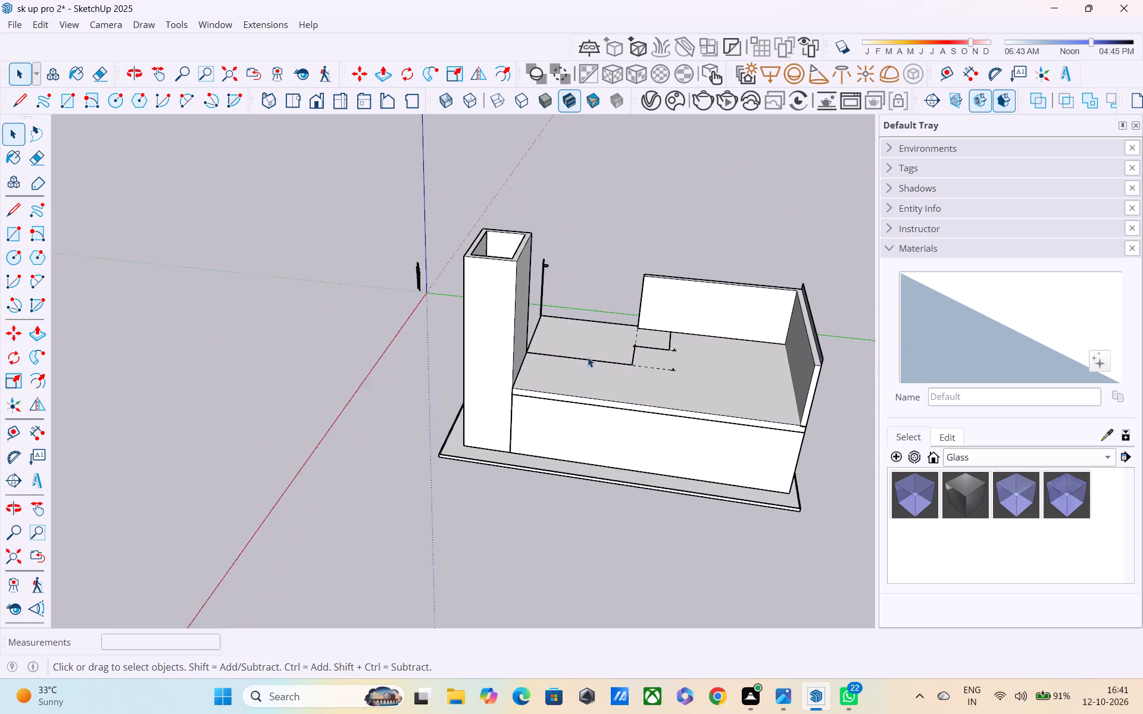
{"action": "scroll", "coordinate": [588, 357], "scroll_direction": "up", "scroll_amount": 1}
{"action": "left_click", "coordinate": [599, 362]}
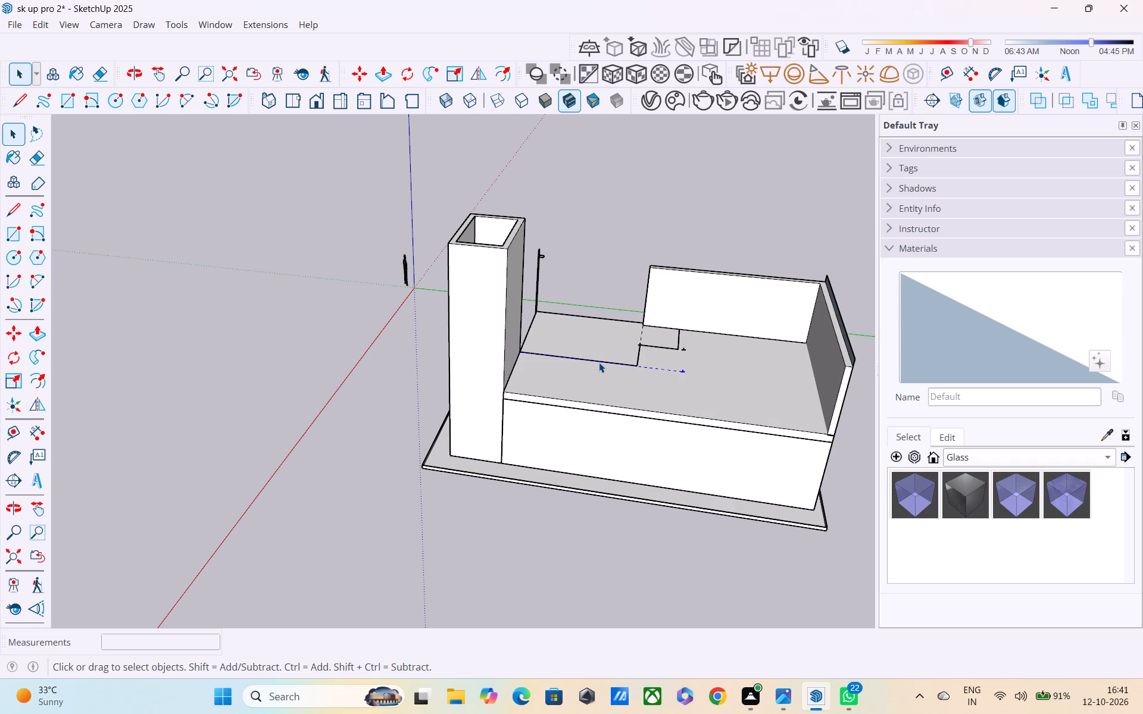
{"action": "key", "text": "Delete"}
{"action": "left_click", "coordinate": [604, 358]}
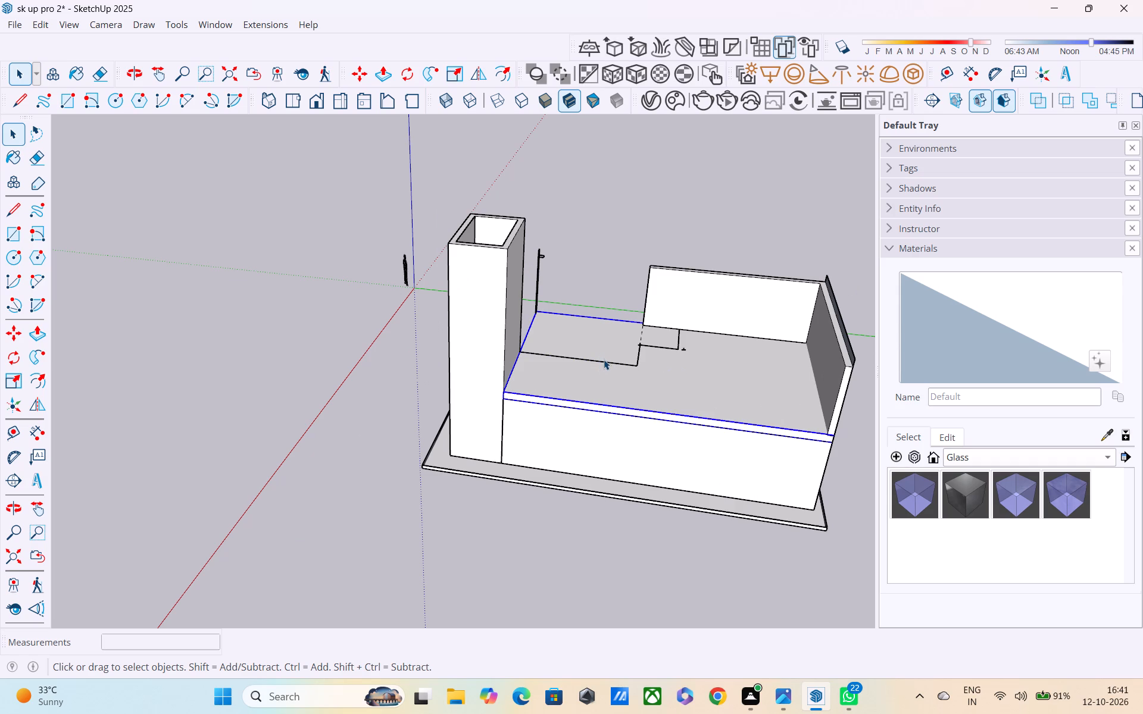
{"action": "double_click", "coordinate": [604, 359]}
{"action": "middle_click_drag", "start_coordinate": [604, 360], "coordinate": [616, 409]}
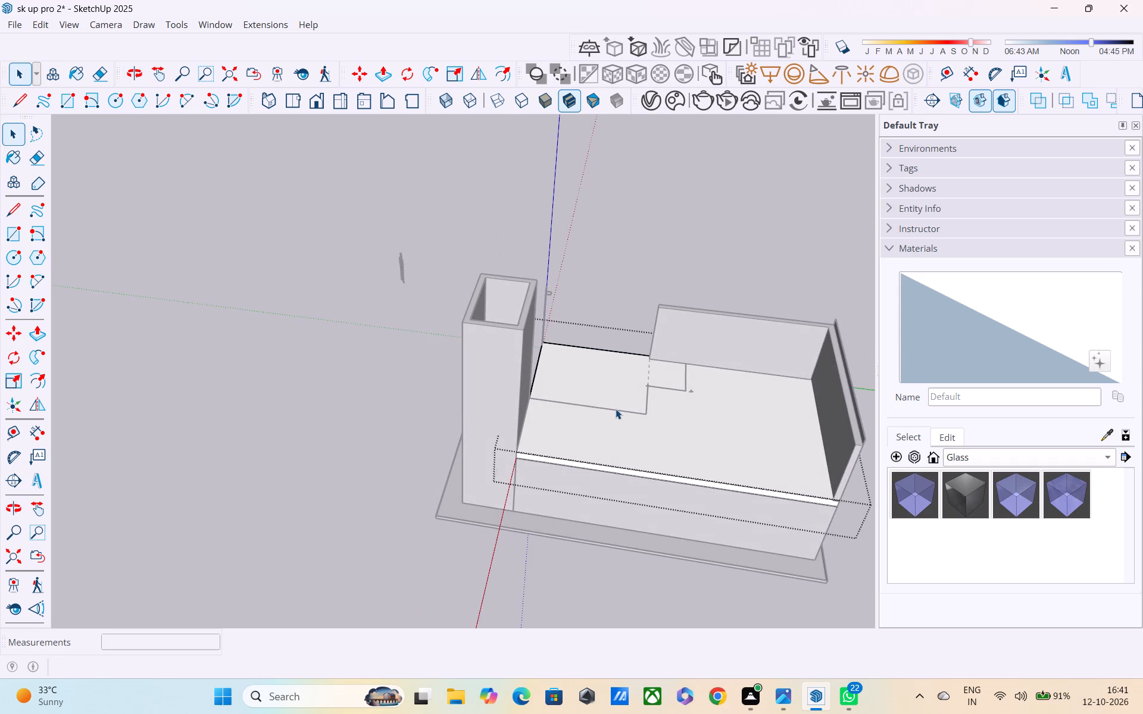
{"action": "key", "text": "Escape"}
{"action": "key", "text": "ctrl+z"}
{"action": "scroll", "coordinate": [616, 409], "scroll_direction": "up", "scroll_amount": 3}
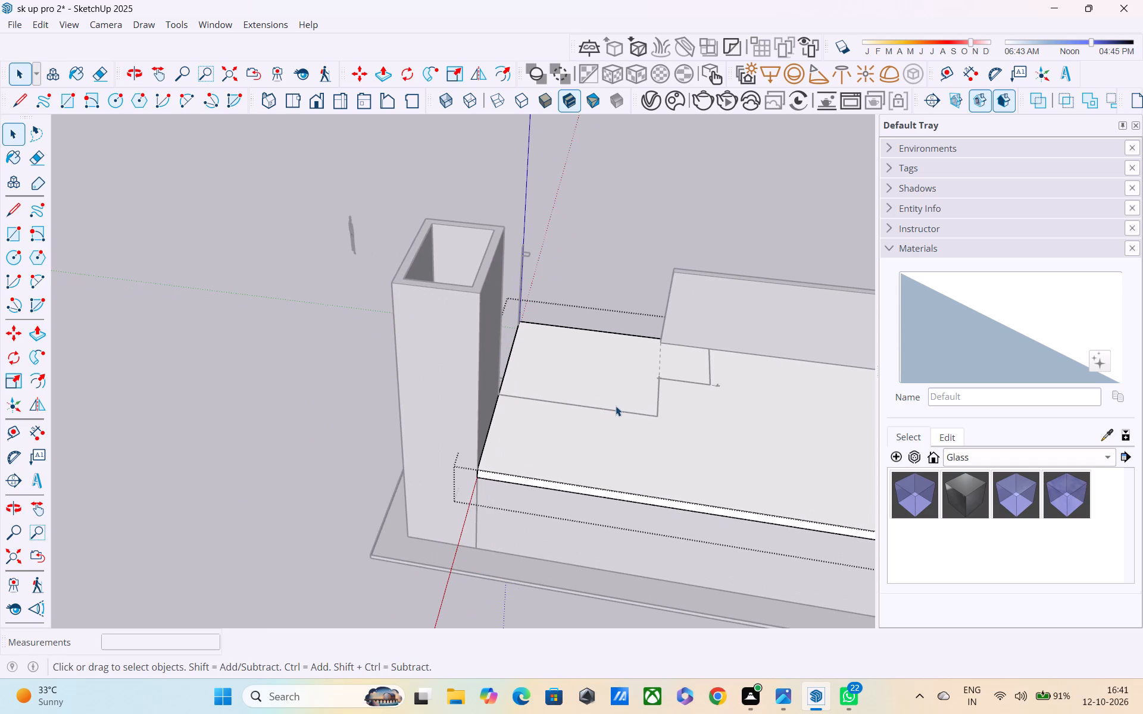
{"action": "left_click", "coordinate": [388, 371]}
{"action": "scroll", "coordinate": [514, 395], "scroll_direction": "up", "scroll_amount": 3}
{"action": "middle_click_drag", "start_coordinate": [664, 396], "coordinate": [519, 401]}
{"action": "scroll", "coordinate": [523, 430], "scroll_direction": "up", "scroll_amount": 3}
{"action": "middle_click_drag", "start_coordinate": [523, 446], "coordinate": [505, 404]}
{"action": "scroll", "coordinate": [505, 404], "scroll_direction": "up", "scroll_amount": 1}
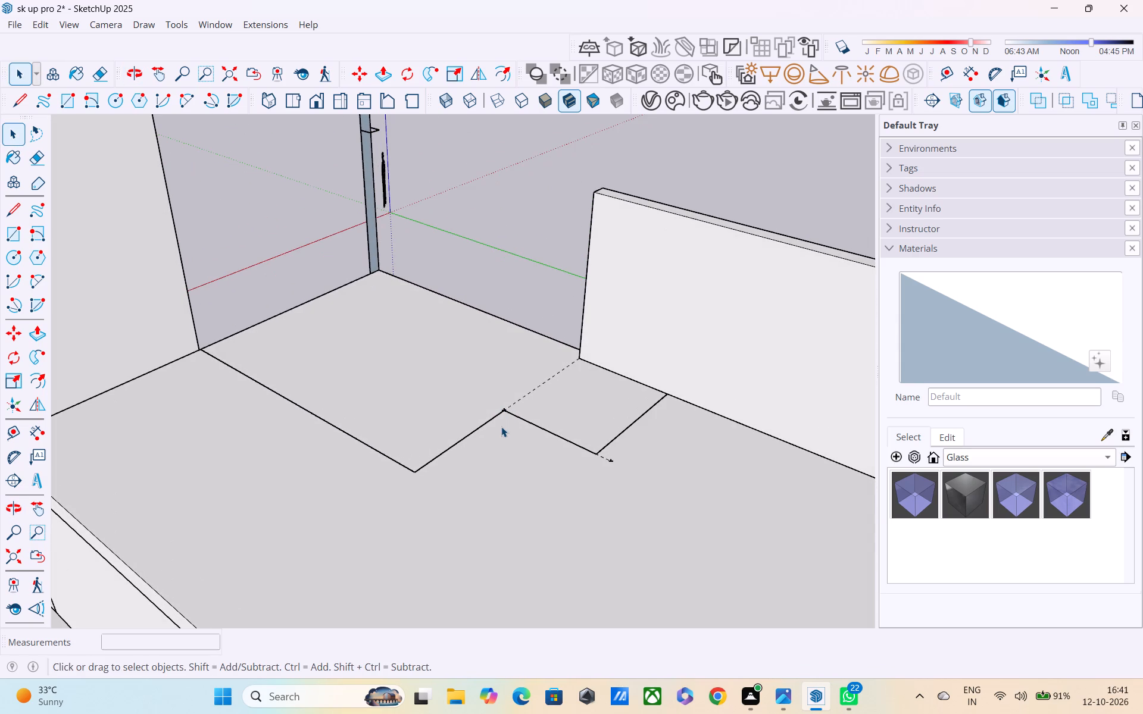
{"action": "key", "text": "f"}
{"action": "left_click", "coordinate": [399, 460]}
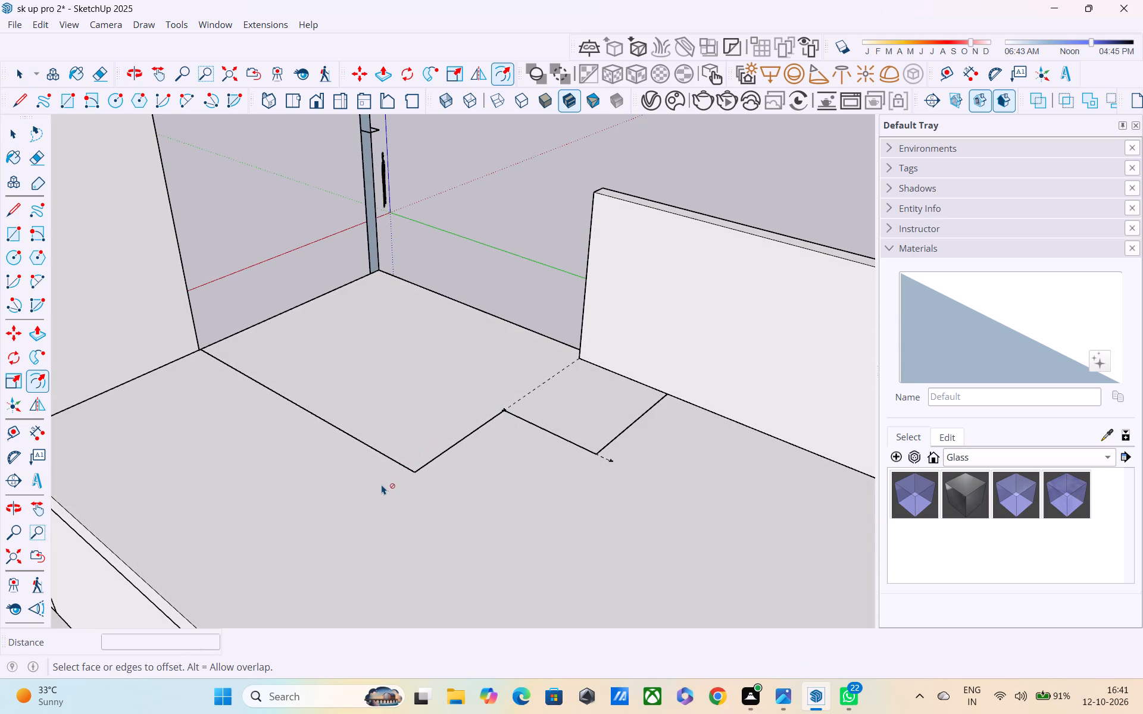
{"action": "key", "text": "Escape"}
Draw parallel lines 9" outside the partition outline's long run and adjoining return, ending on the next outline edge.
{"action": "key", "text": "l"}
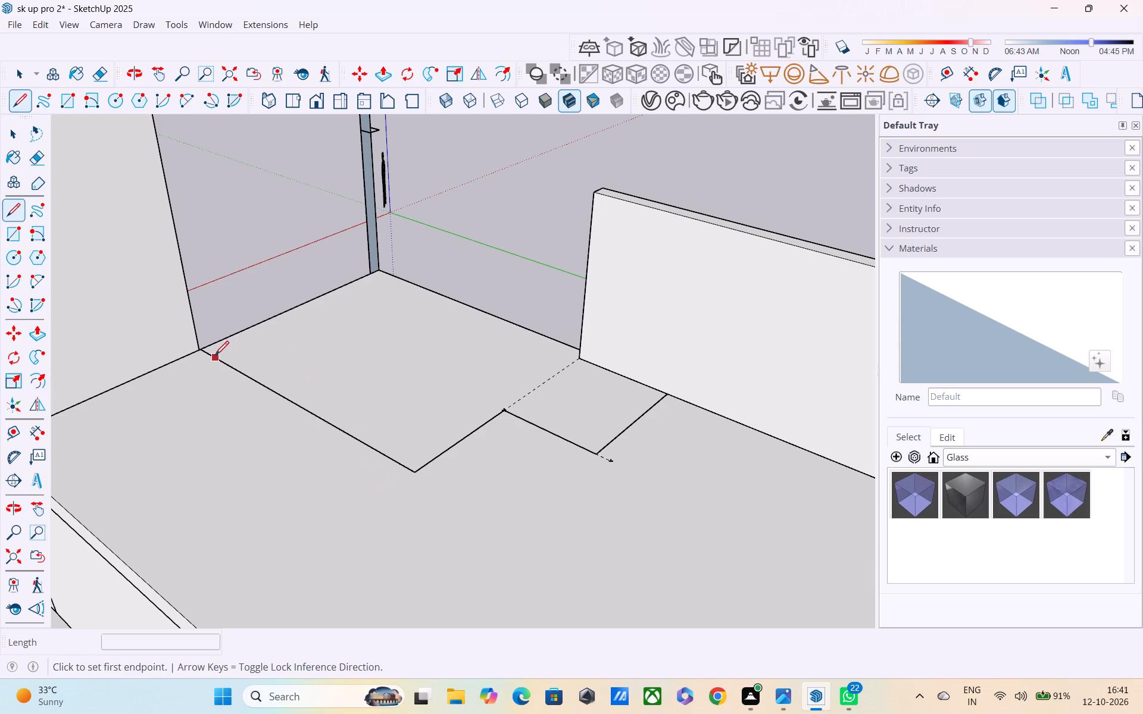
{"action": "left_click", "coordinate": [207, 347]}
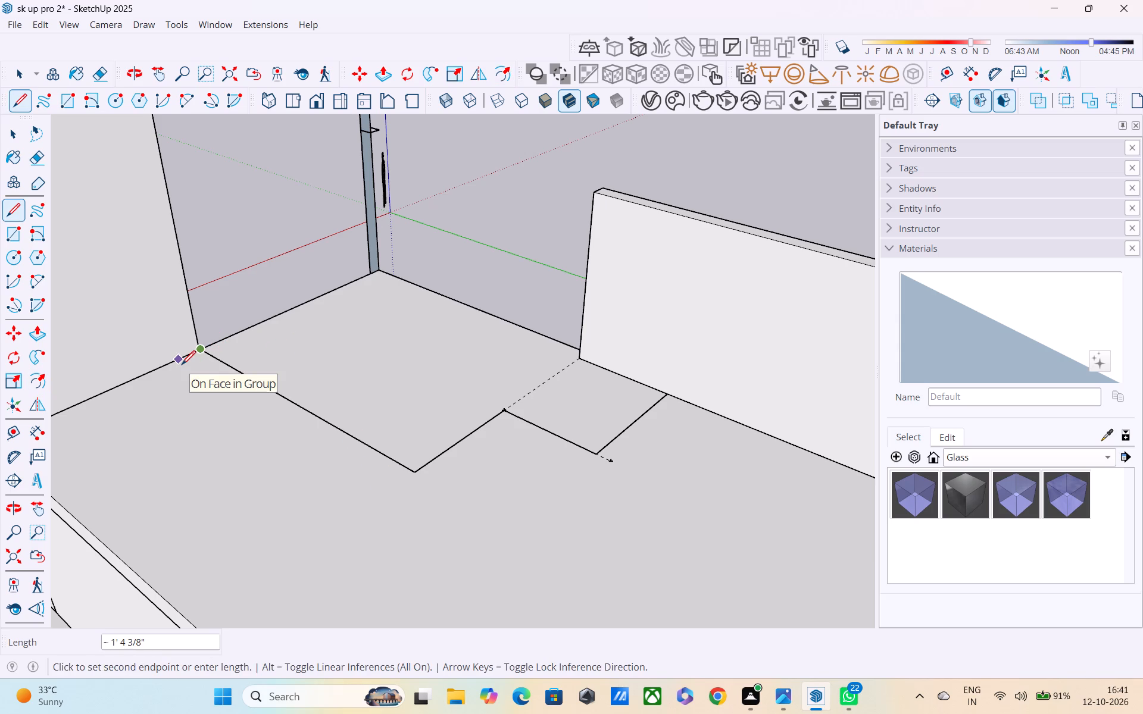
{"action": "key", "text": "9"}
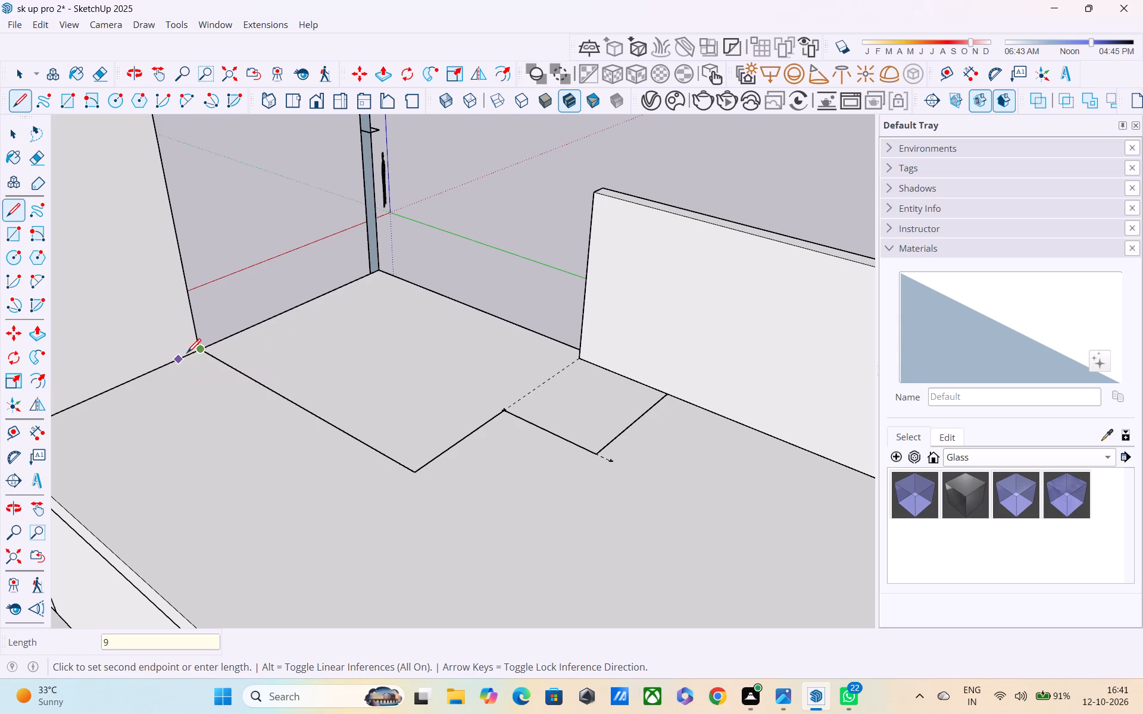
{"action": "key", "text": "shift+quotedbl"}
{"action": "key", "text": "Return"}
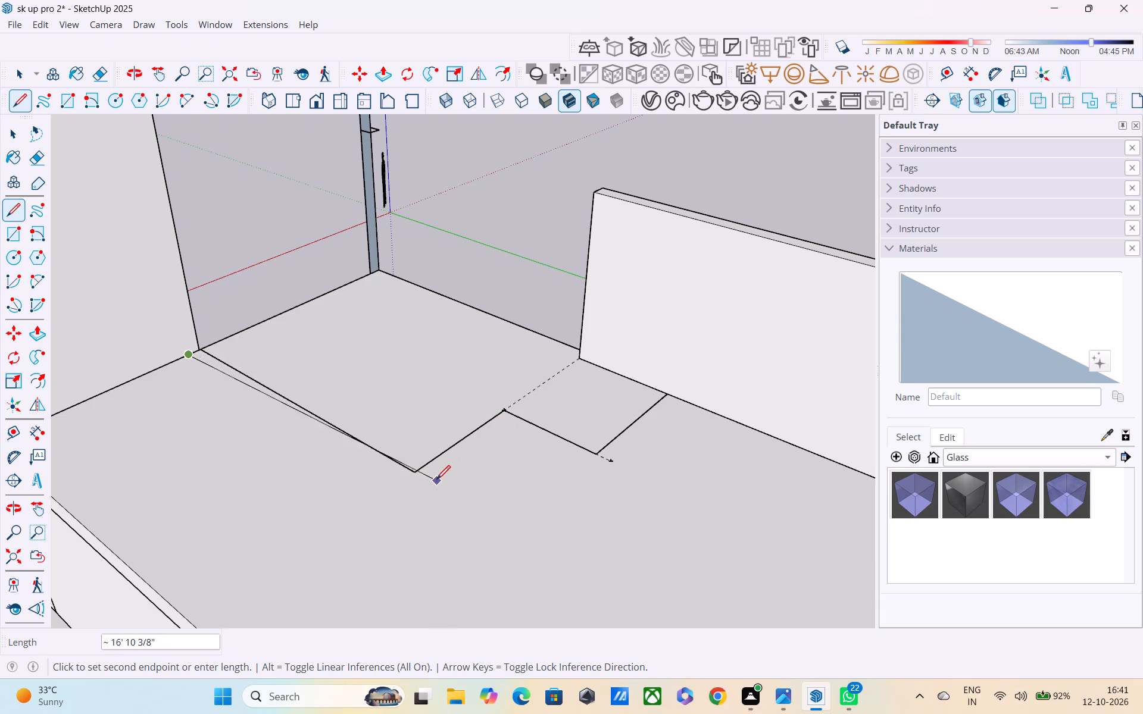
{"action": "left_click", "coordinate": [405, 484]}
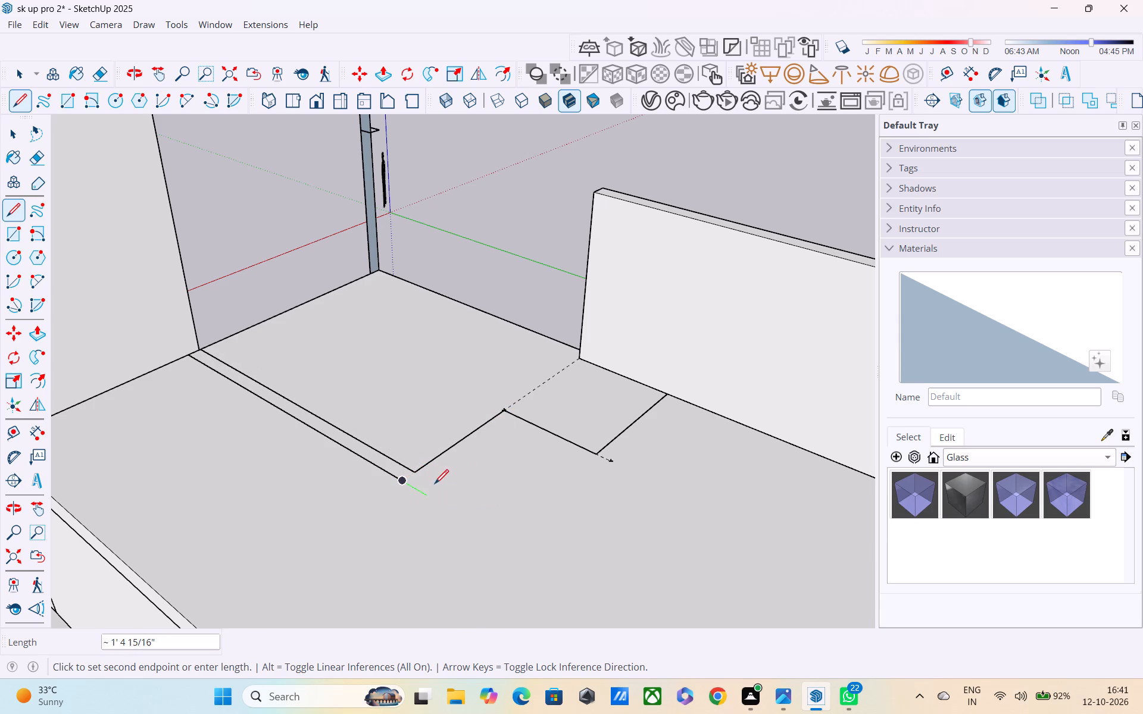
{"action": "type", "text": "9\""}
{"action": "key", "text": "Return"}
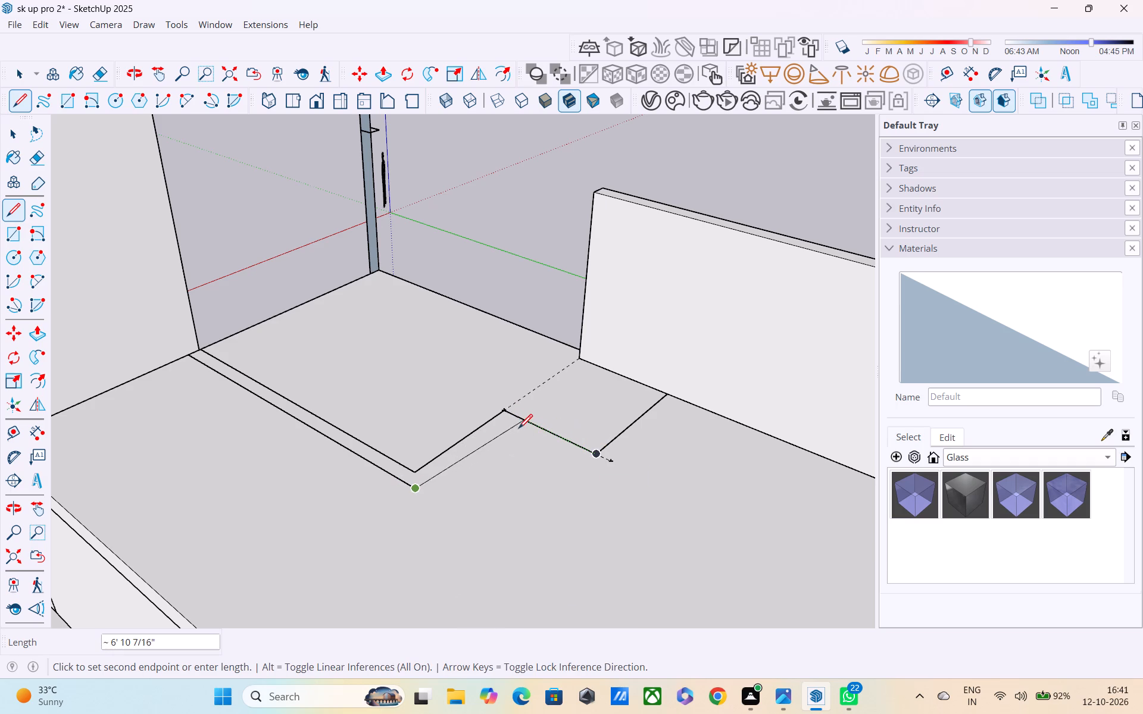
{"action": "left_click", "coordinate": [516, 421]}
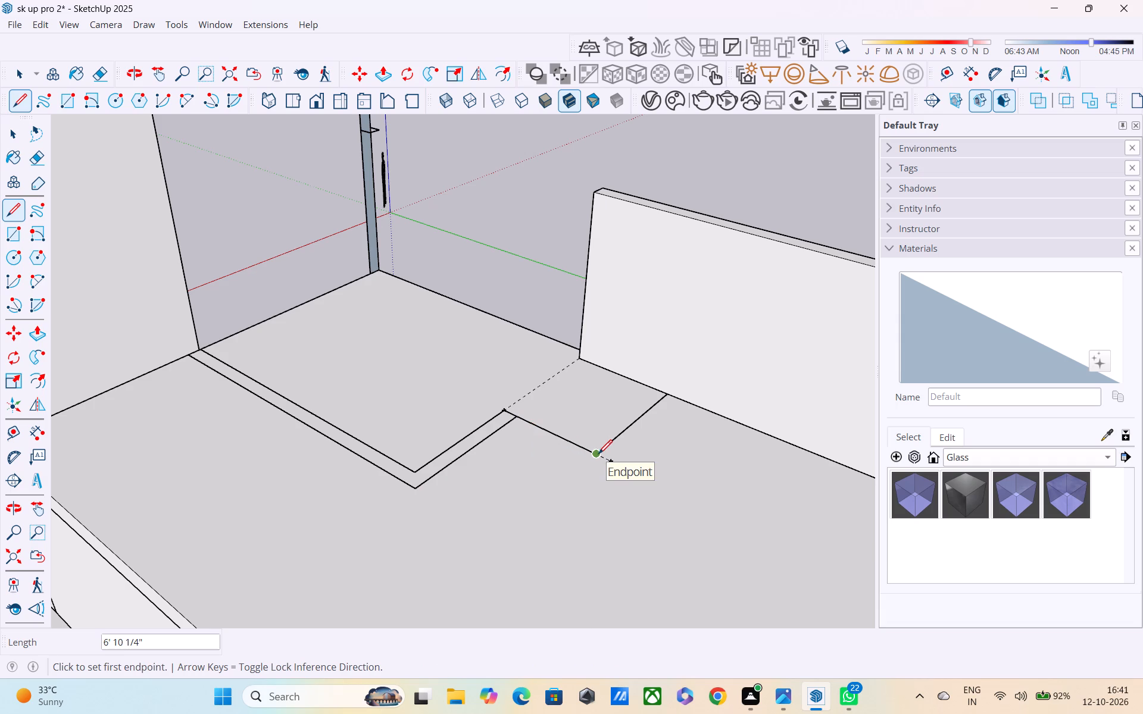
Draw a 9" edge along the low wall's base from the outline's end, plus a parallel line about 6' 4" long beside the short end run.
{"action": "left_click", "coordinate": [669, 397]}
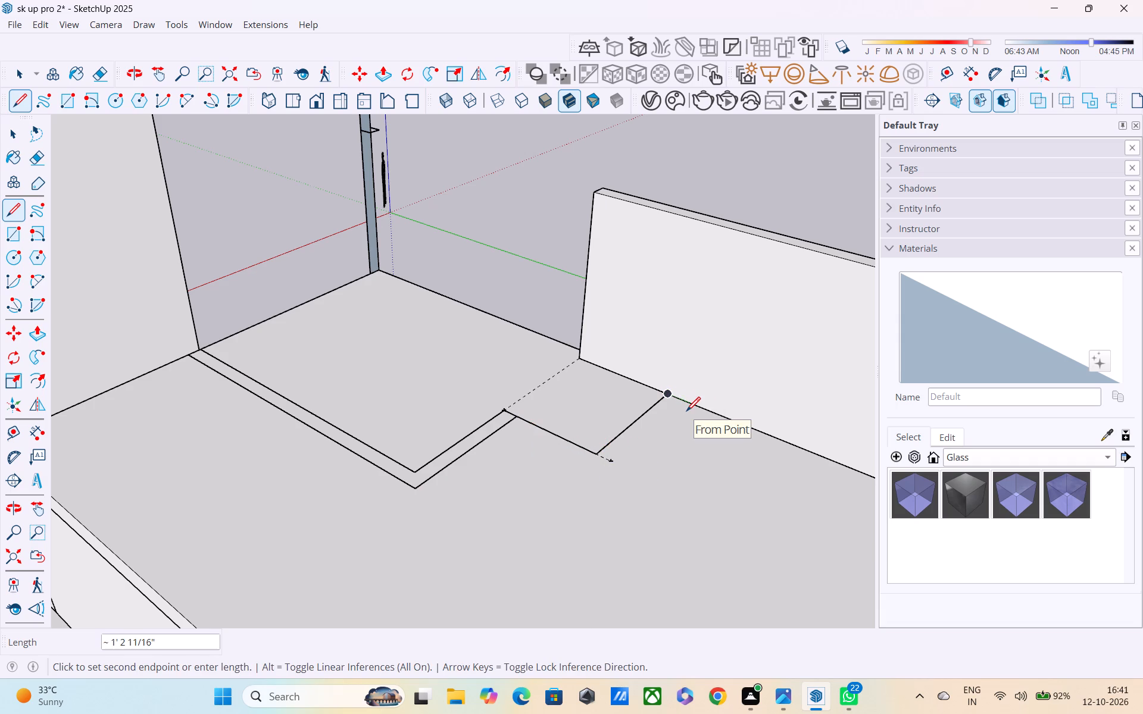
{"action": "type", "text": "9\""}
{"action": "key", "text": "Return"}
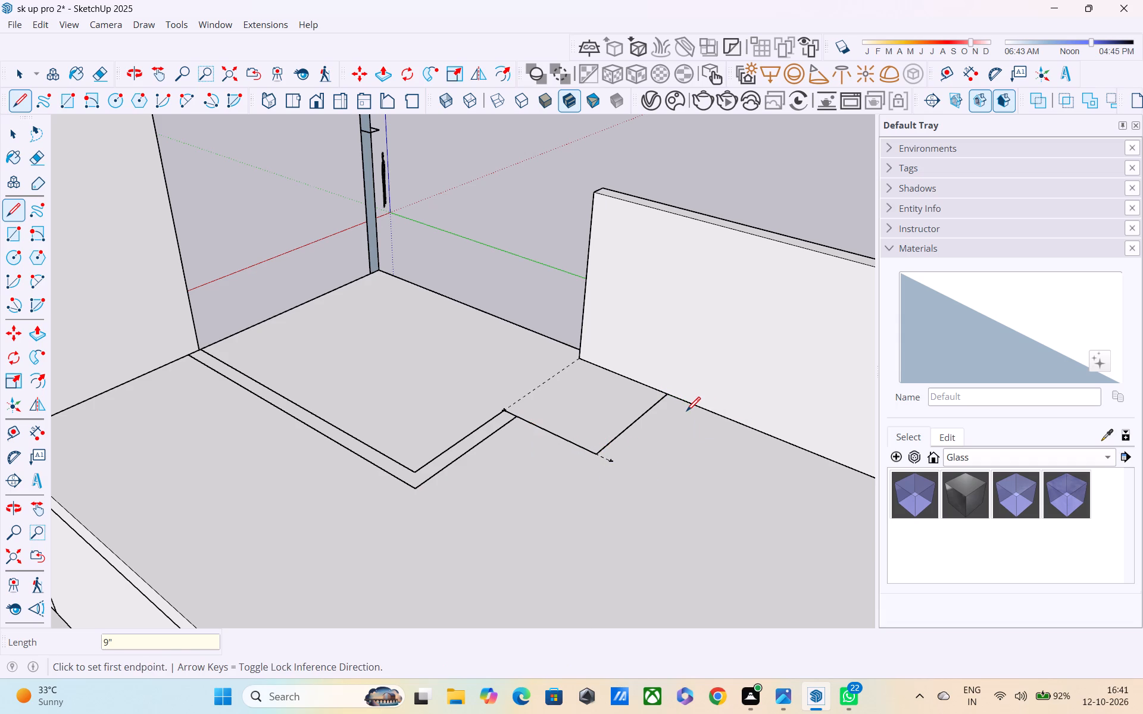
{"action": "scroll", "coordinate": [672, 400], "scroll_direction": "up", "scroll_amount": 3}
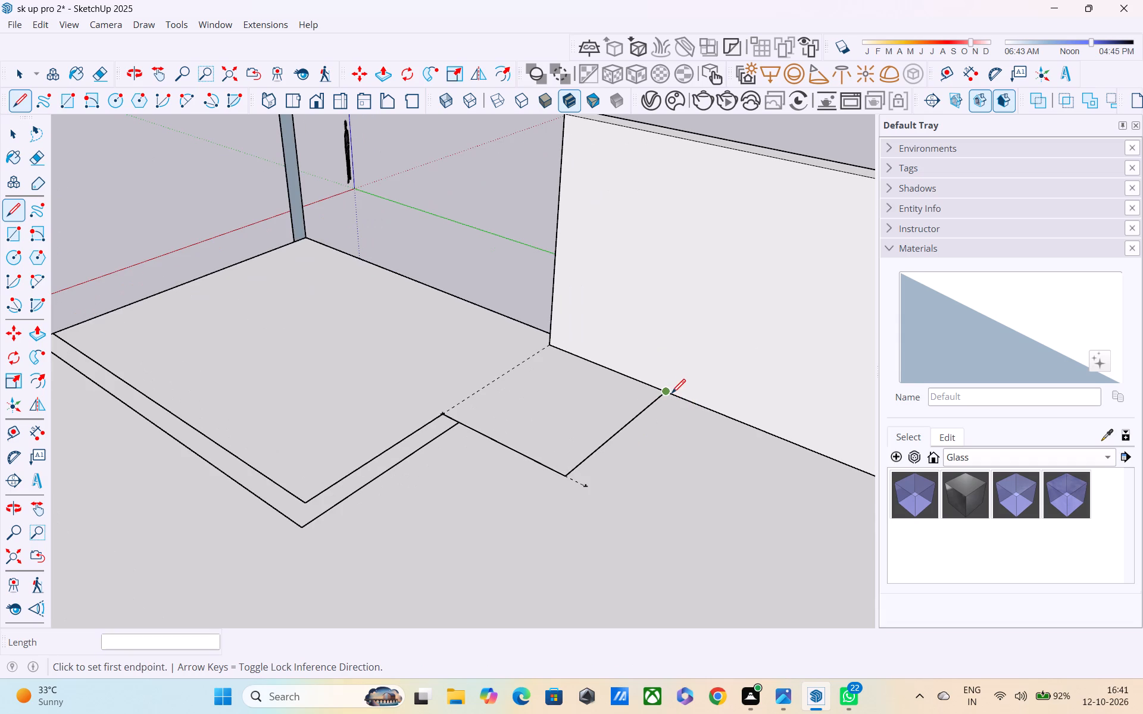
{"action": "left_click", "coordinate": [668, 394]}
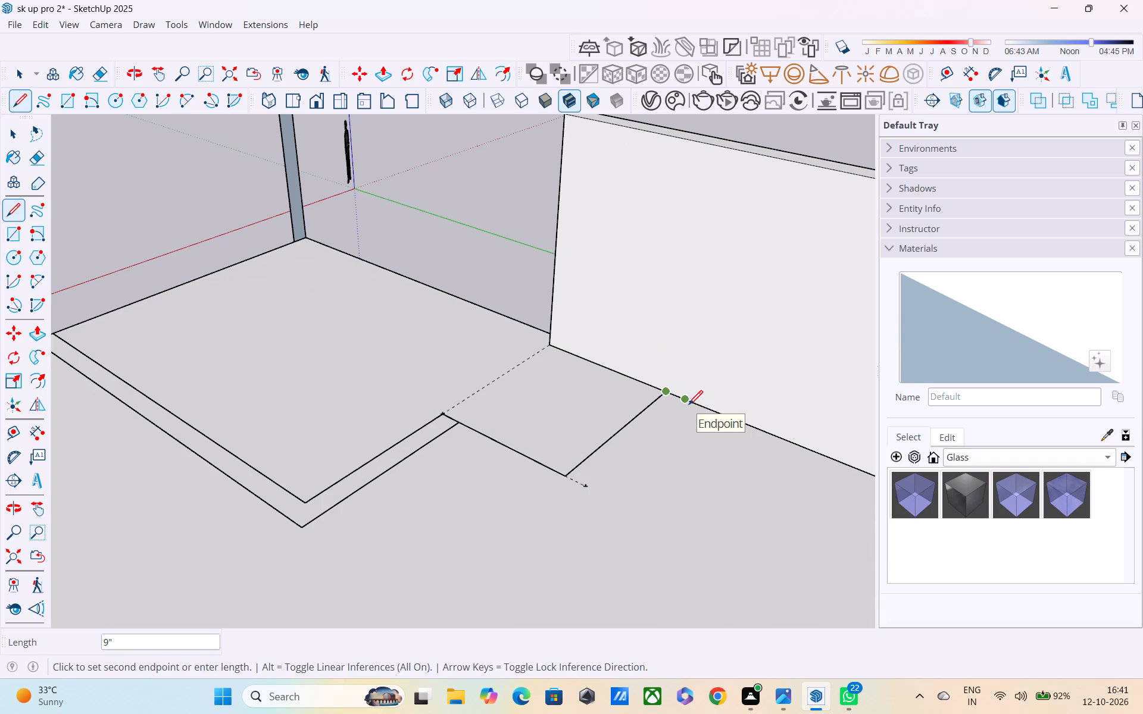
{"action": "type", "text": "9\""}
{"action": "key", "text": "Return"}
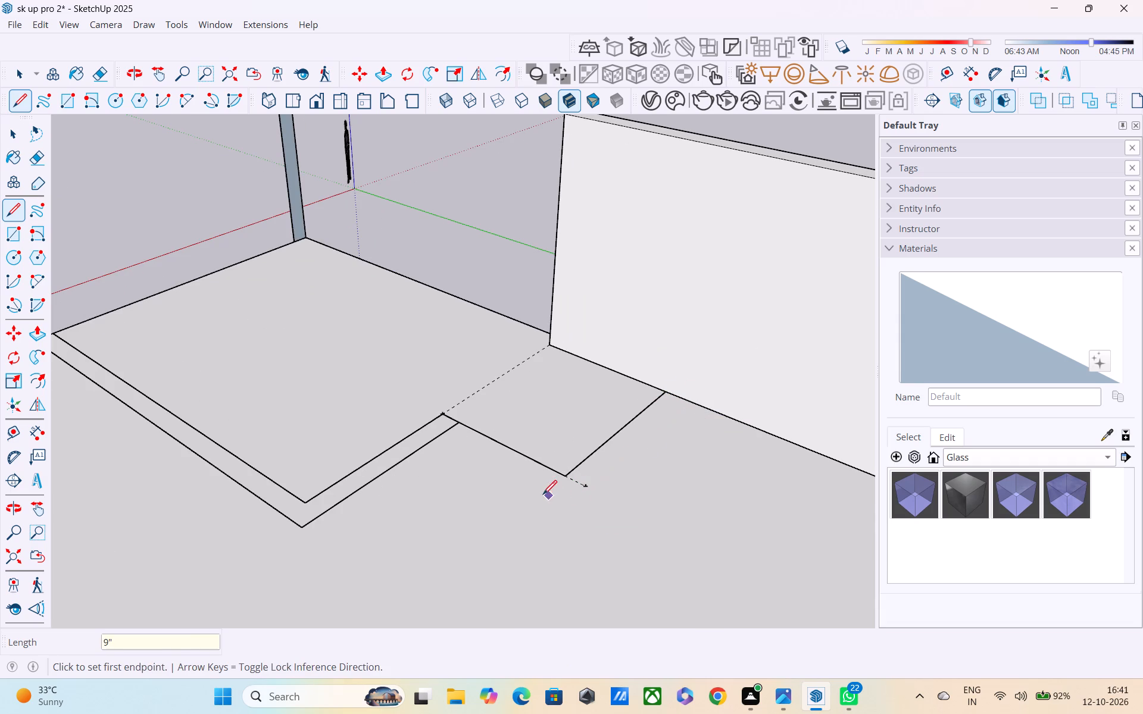
{"action": "left_click", "coordinate": [583, 491]}
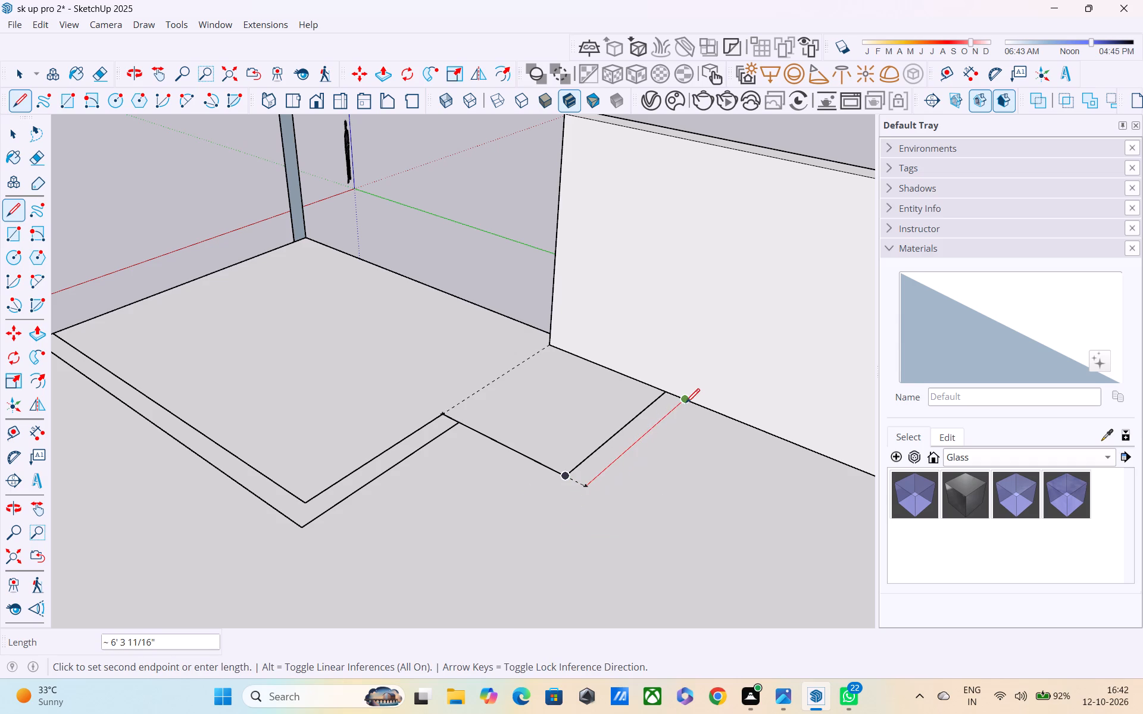
{"action": "left_click", "coordinate": [686, 403]}
{"action": "key", "text": "Escape"}
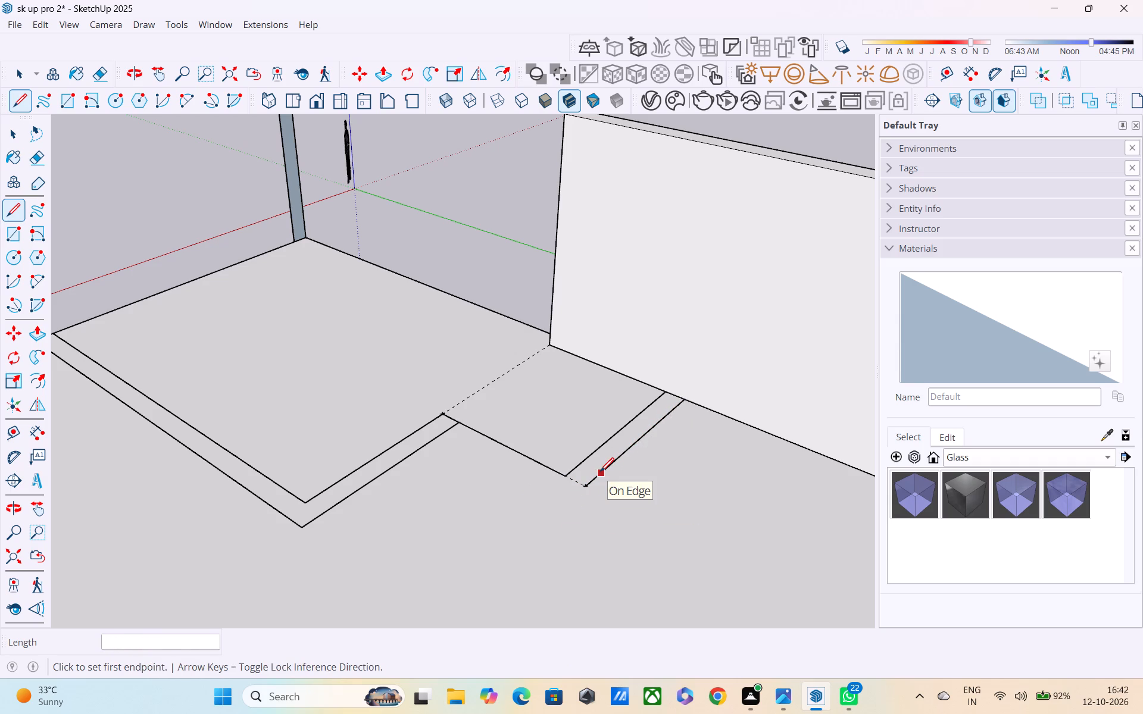
Extend the end run's outer line by 9" and draw the middle run's outer line back to the return, closing the partition outline.
{"action": "key", "text": "l"}
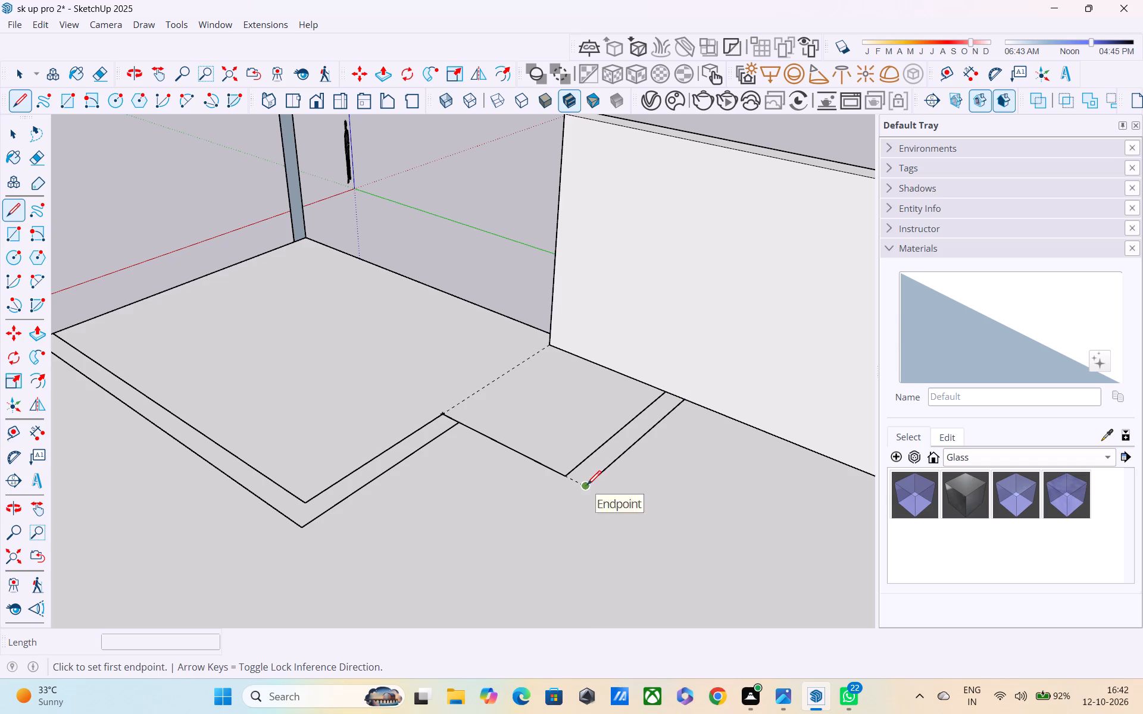
{"action": "left_click", "coordinate": [586, 487]}
{"action": "key", "text": "9"}
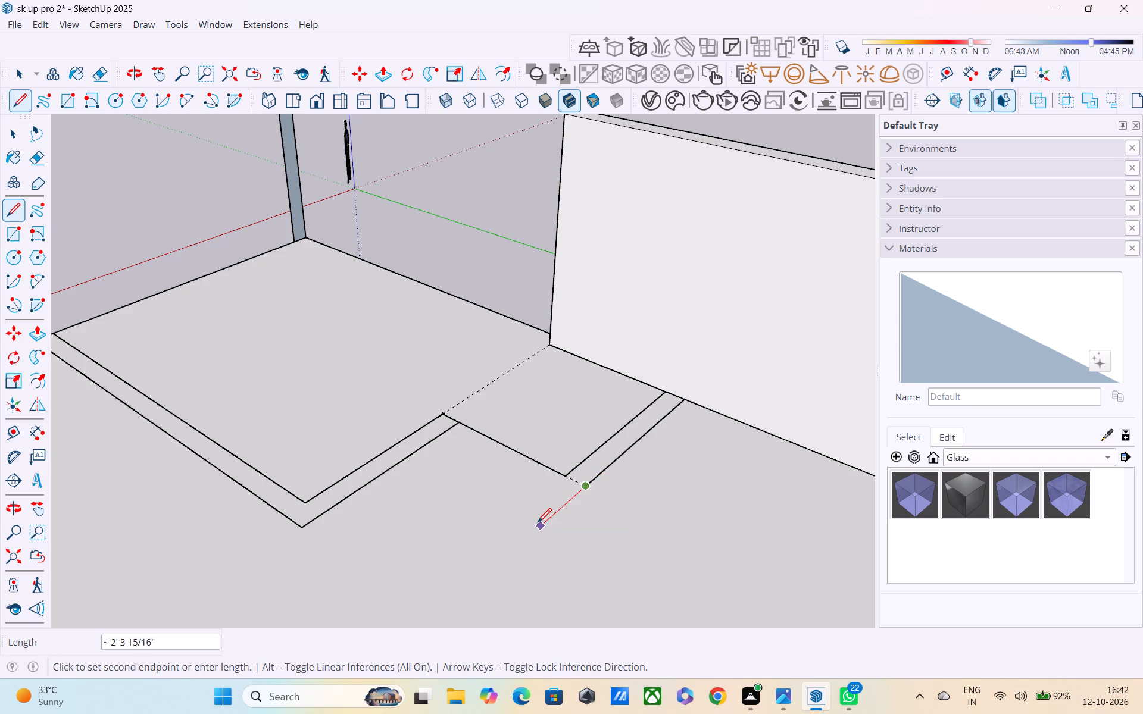
{"action": "key", "text": "shift+quotedbl"}
{"action": "key", "text": "Return"}
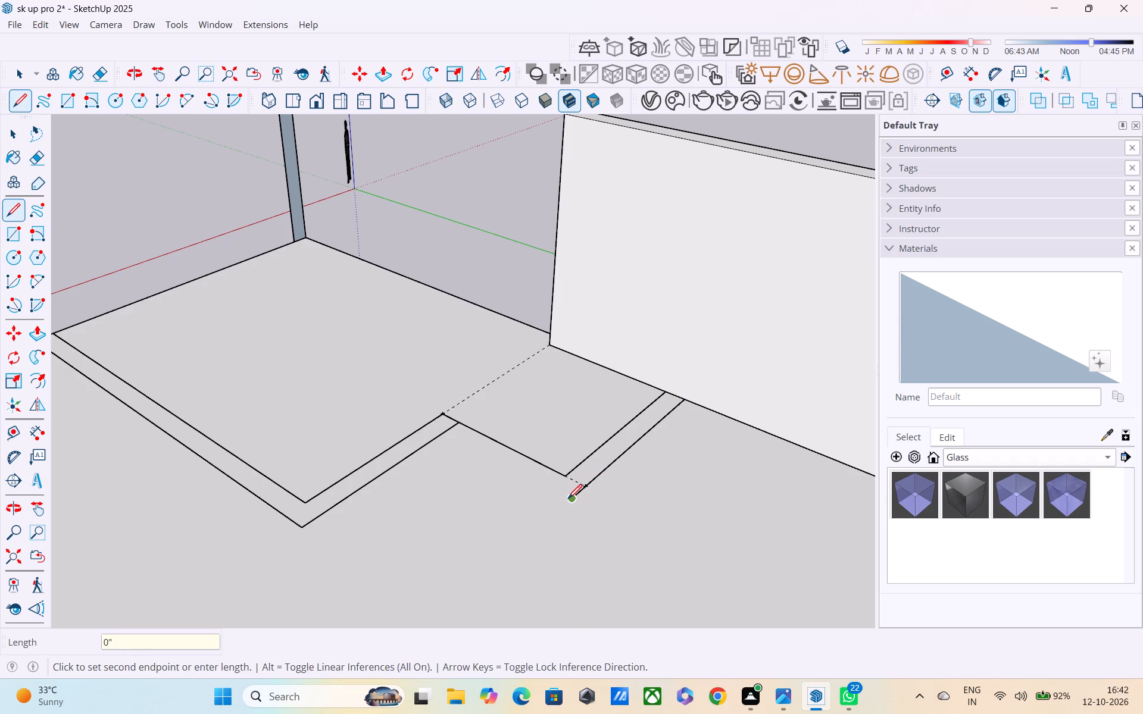
{"action": "left_click", "coordinate": [568, 500]}
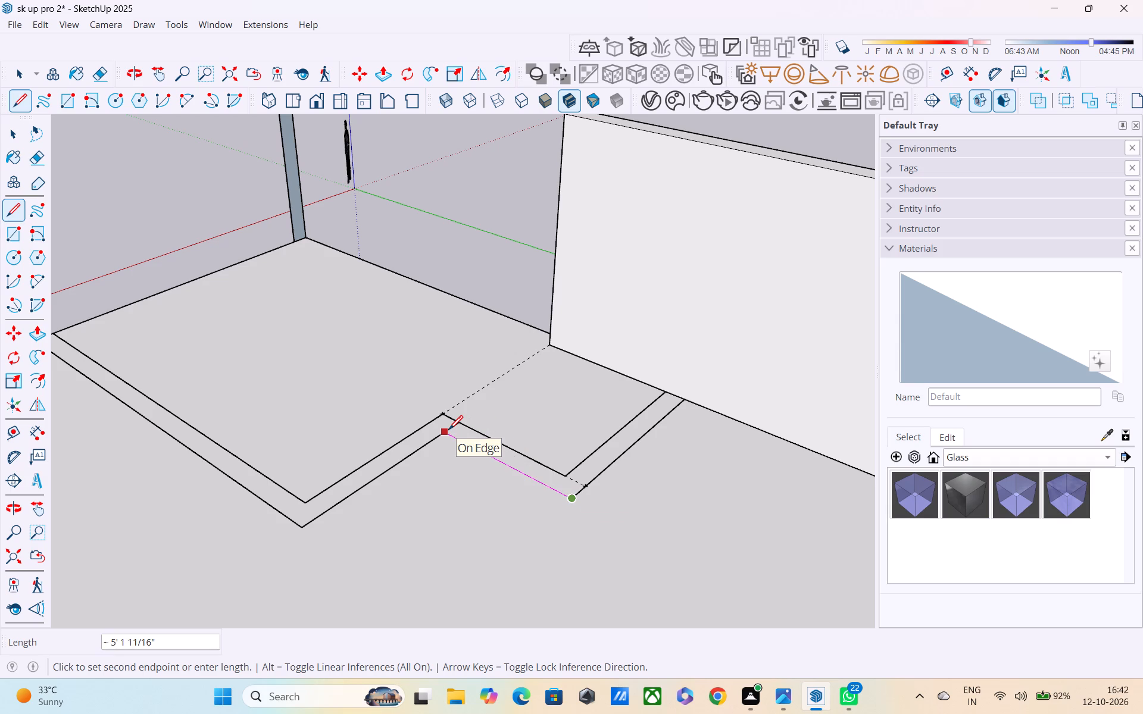
{"action": "left_click", "coordinate": [449, 431]}
{"action": "key", "text": "Escape"}
Reverse the blue back face of the L-shaped partition strip on the floor.
{"action": "scroll", "coordinate": [485, 477], "scroll_direction": "down", "scroll_amount": 1}
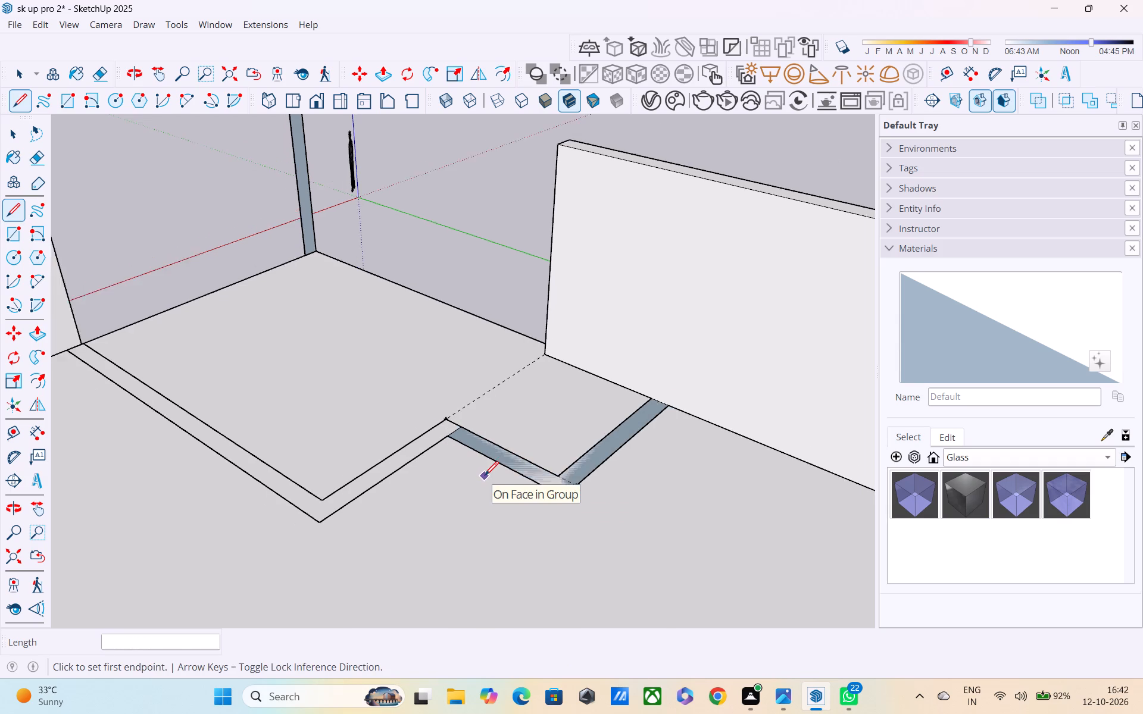
{"action": "scroll", "coordinate": [485, 477], "scroll_direction": "down", "scroll_amount": 2}
{"action": "middle_click_drag", "start_coordinate": [505, 497], "coordinate": [585, 558]}
{"action": "scroll", "coordinate": [585, 557], "scroll_direction": "up", "scroll_amount": 1}
{"action": "key", "text": "space"}
{"action": "key", "text": "space"}
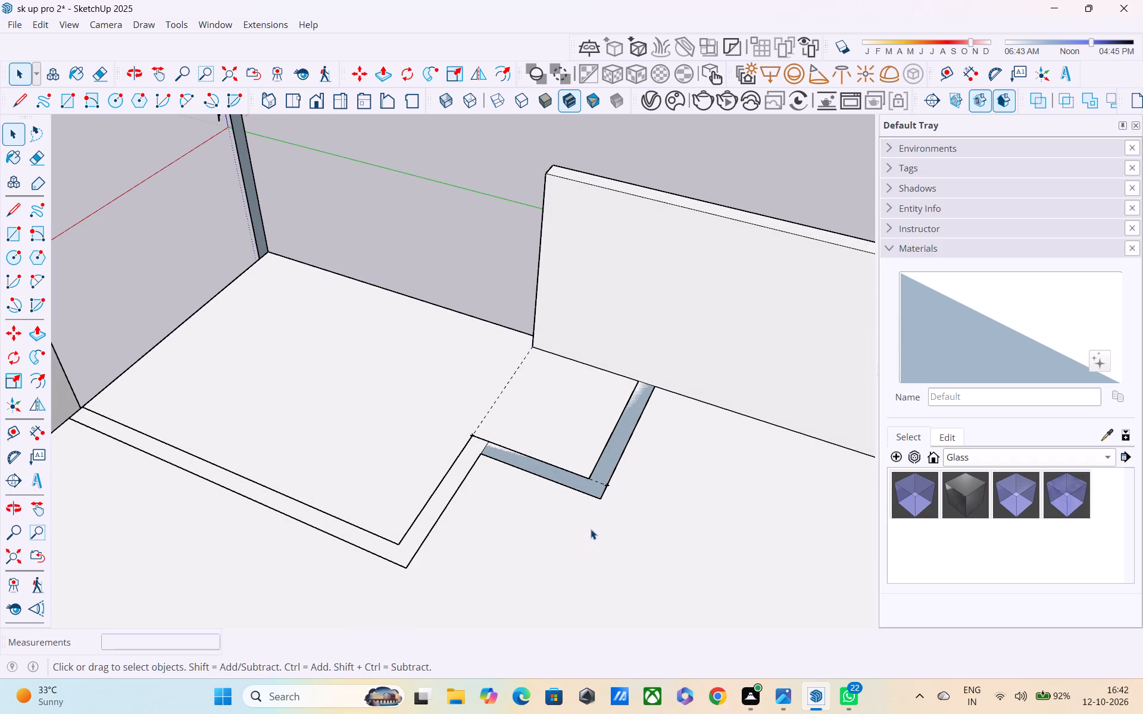
{"action": "left_click", "coordinate": [557, 475]}
{"action": "right_click", "coordinate": [557, 475]}
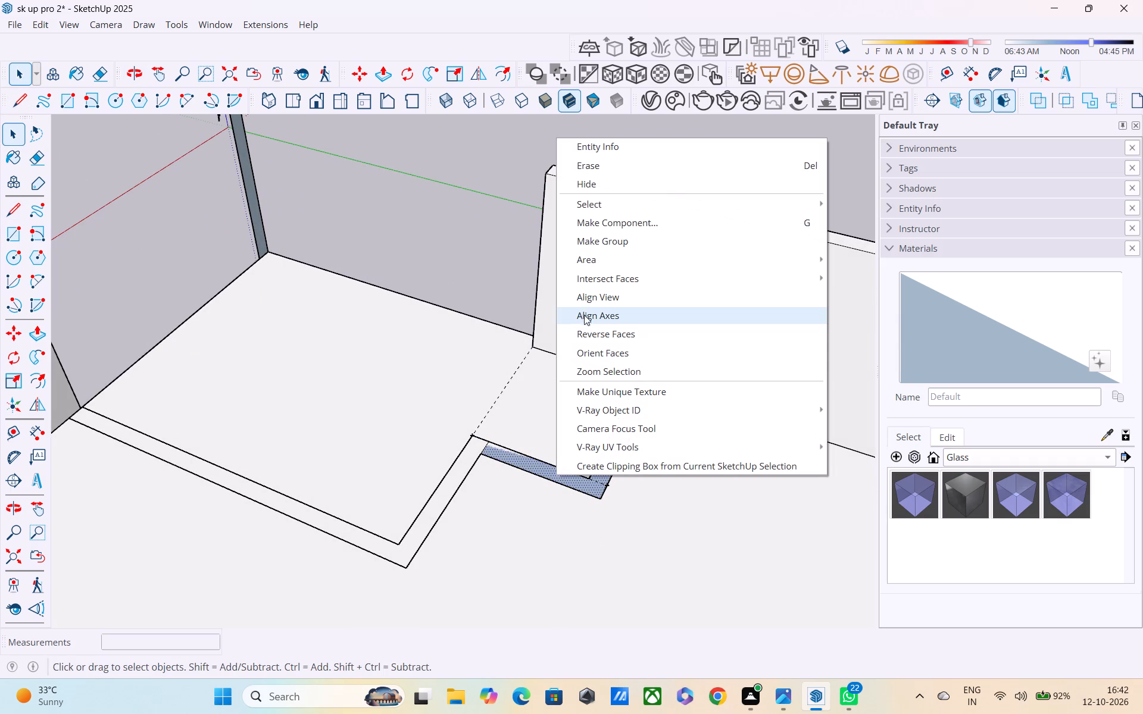
{"action": "left_click", "coordinate": [587, 330]}
{"action": "scroll", "coordinate": [567, 479], "scroll_direction": "down", "scroll_amount": 1}
{"action": "key", "text": "Escape"}
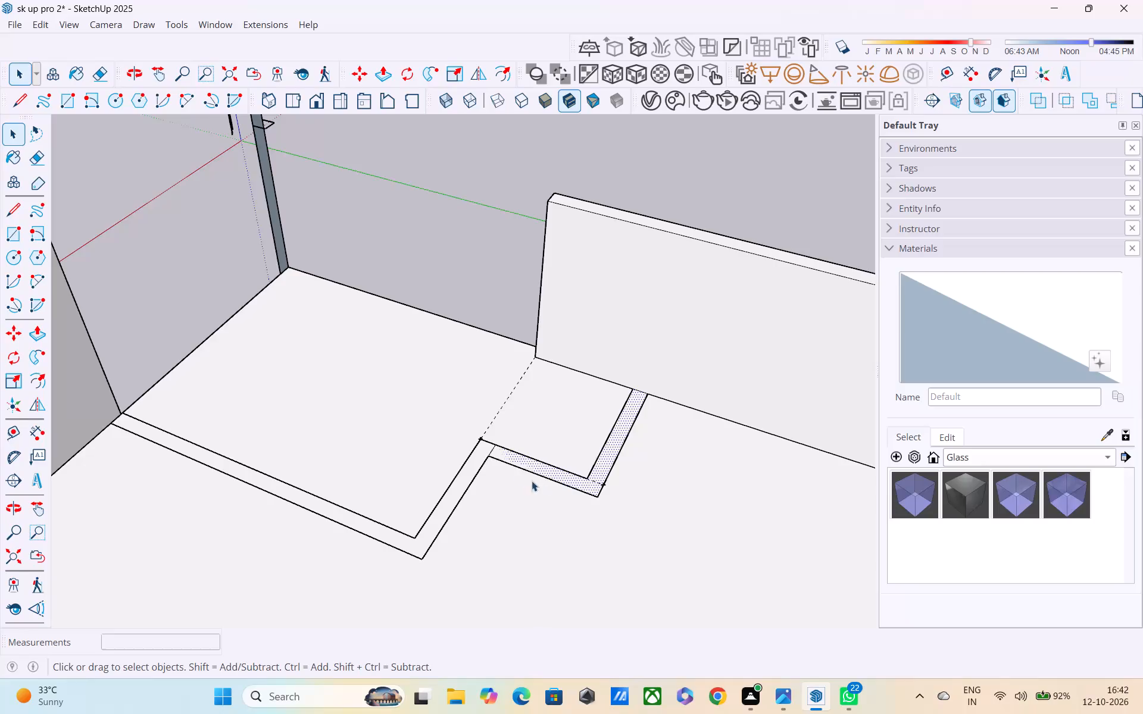
Erase the remaining dashed guides and the short leftover edge crossing the partition strip at its inner corner.
{"action": "scroll", "coordinate": [489, 445], "scroll_direction": "up", "scroll_amount": 2}
{"action": "key", "text": "e"}
{"action": "scroll", "coordinate": [491, 444], "scroll_direction": "up", "scroll_amount": 2}
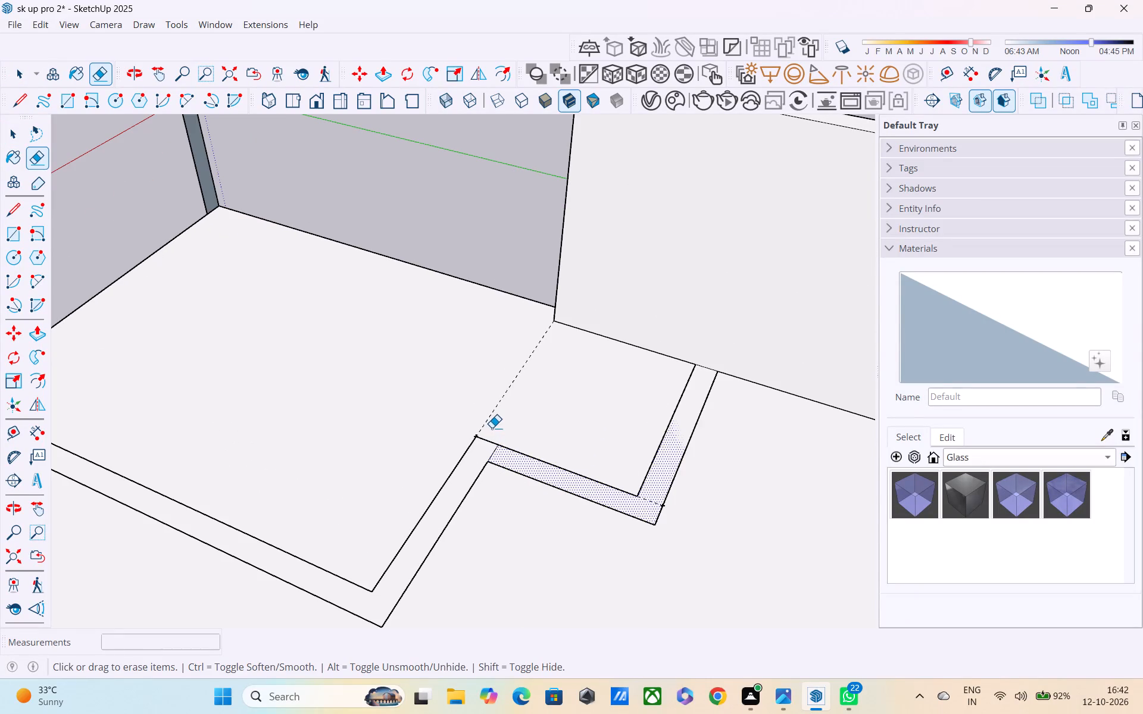
{"action": "left_click", "coordinate": [492, 420]}
{"action": "left_click", "coordinate": [491, 415]}
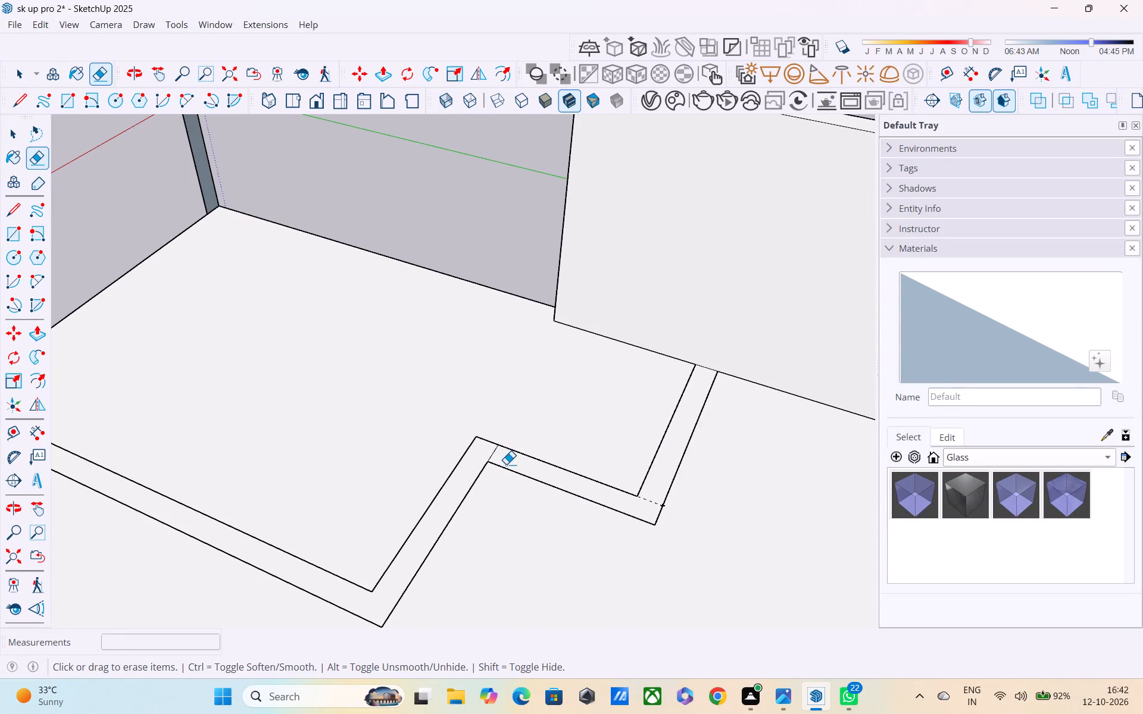
{"action": "left_click", "coordinate": [496, 455]}
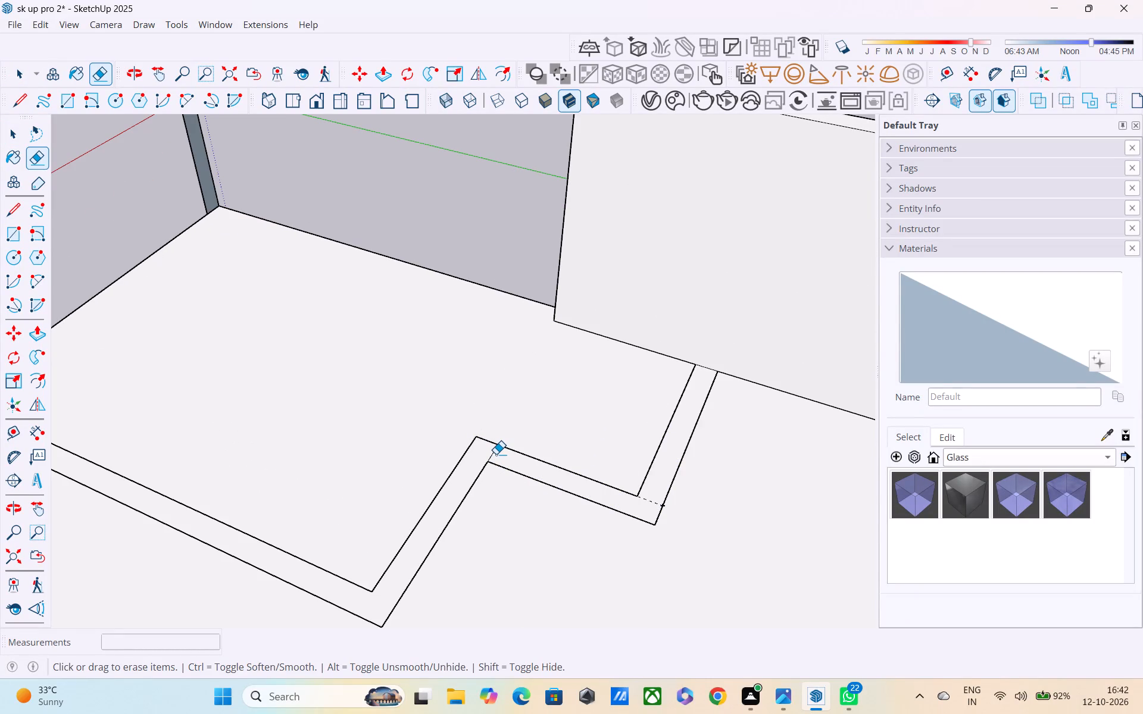
{"action": "left_click", "coordinate": [494, 455]}
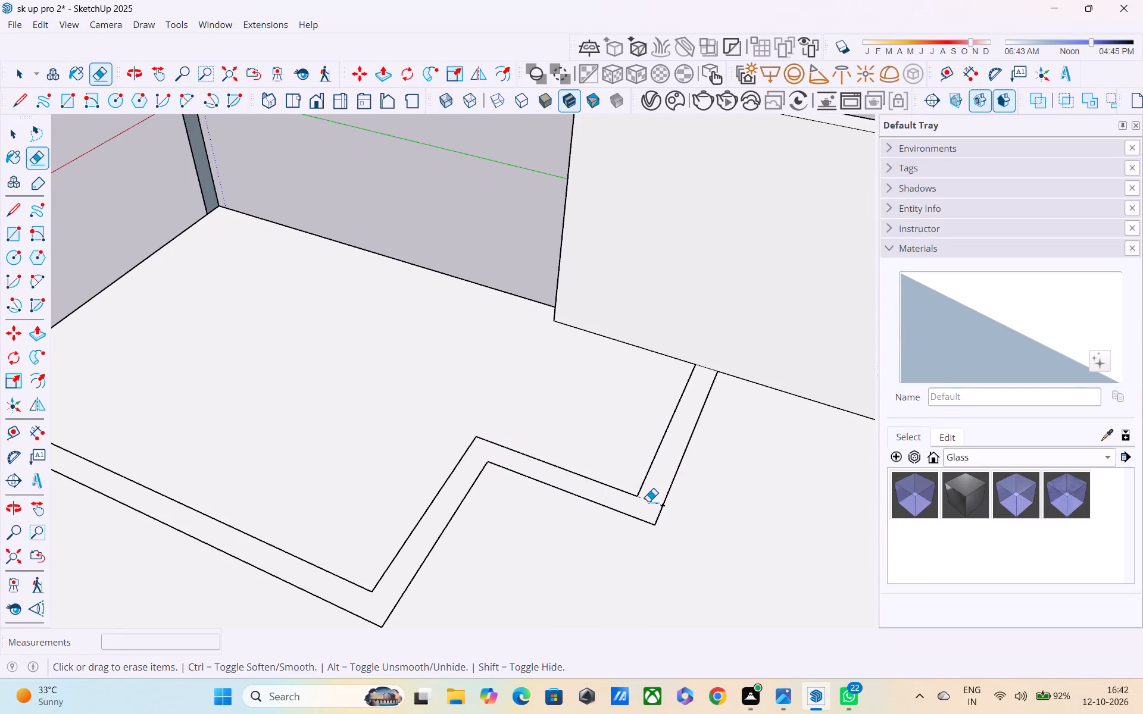
{"action": "left_click", "coordinate": [648, 502]}
Push/Pull the stepped partition strip up from the floor to the top of the adjacent outer wall.
{"action": "scroll", "coordinate": [648, 502], "scroll_direction": "down", "scroll_amount": 3}
{"action": "middle_click_drag", "start_coordinate": [455, 594], "coordinate": [455, 527]}
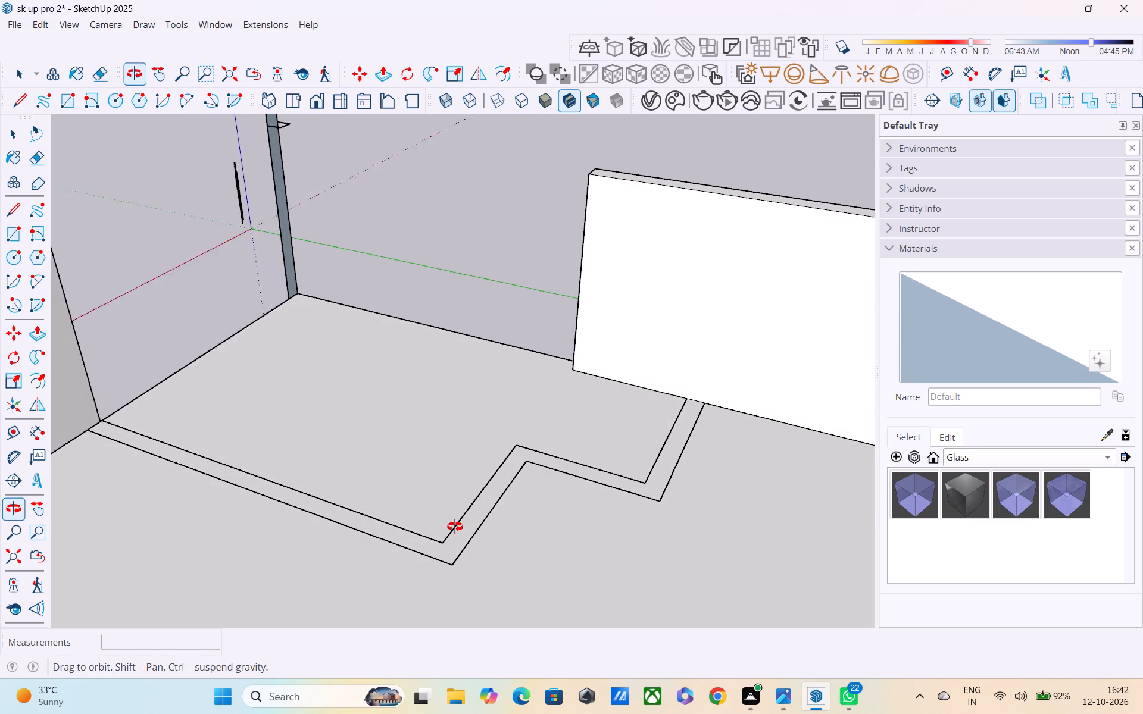
{"action": "middle_click_drag", "start_coordinate": [455, 527], "coordinate": [455, 525]}
{"action": "key", "text": "grave"}
{"action": "key", "text": "Escape"}
{"action": "key", "text": "p"}
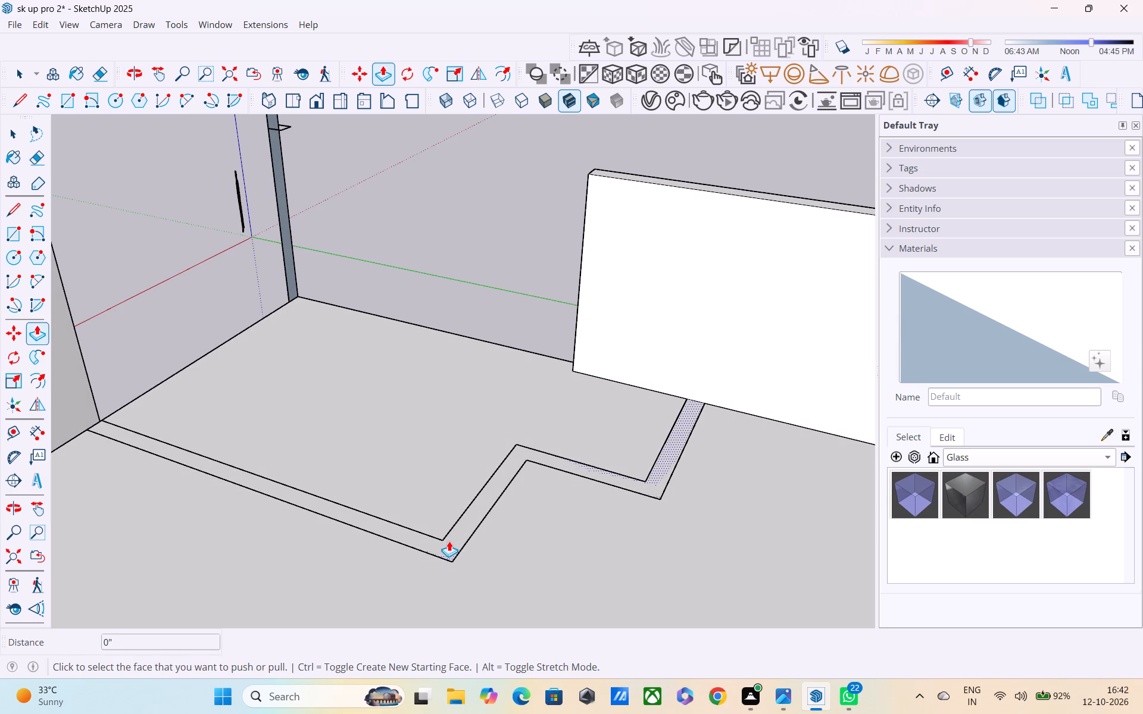
{"action": "scroll", "coordinate": [451, 535], "scroll_direction": "up", "scroll_amount": 3}
{"action": "left_click", "coordinate": [450, 550]}
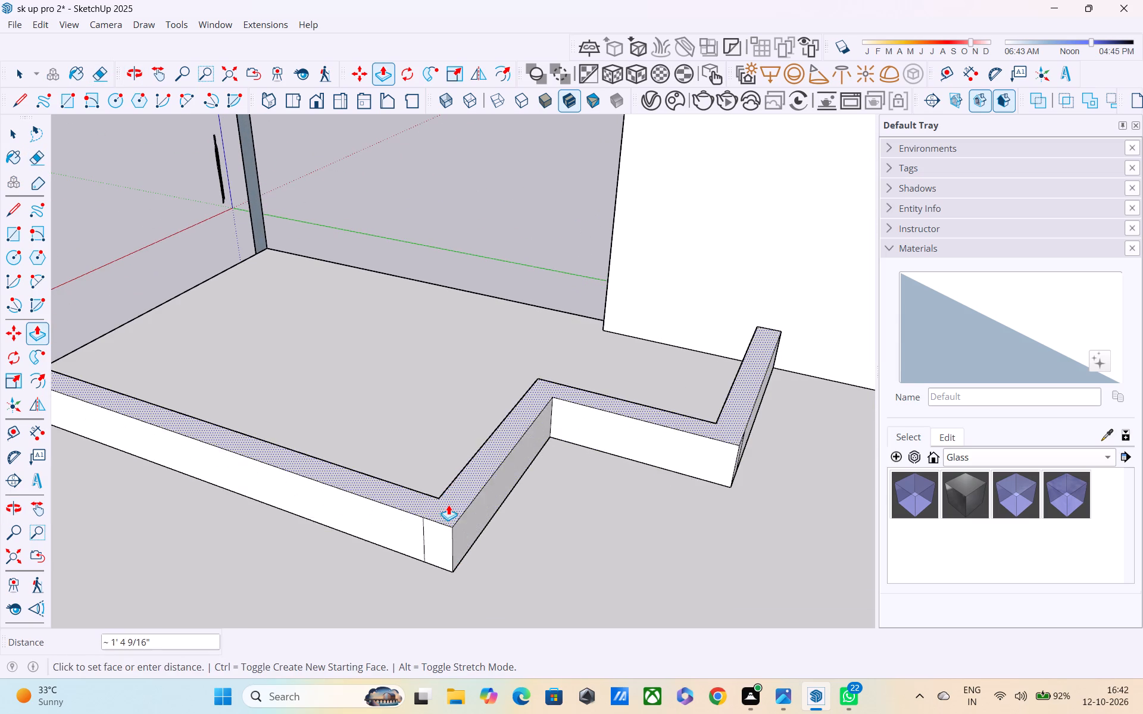
{"action": "scroll", "coordinate": [447, 499], "scroll_direction": "down", "scroll_amount": 1}
{"action": "middle_click_drag", "start_coordinate": [447, 499], "coordinate": [602, 432]}
{"action": "scroll", "coordinate": [602, 427], "scroll_direction": "down", "scroll_amount": 3}
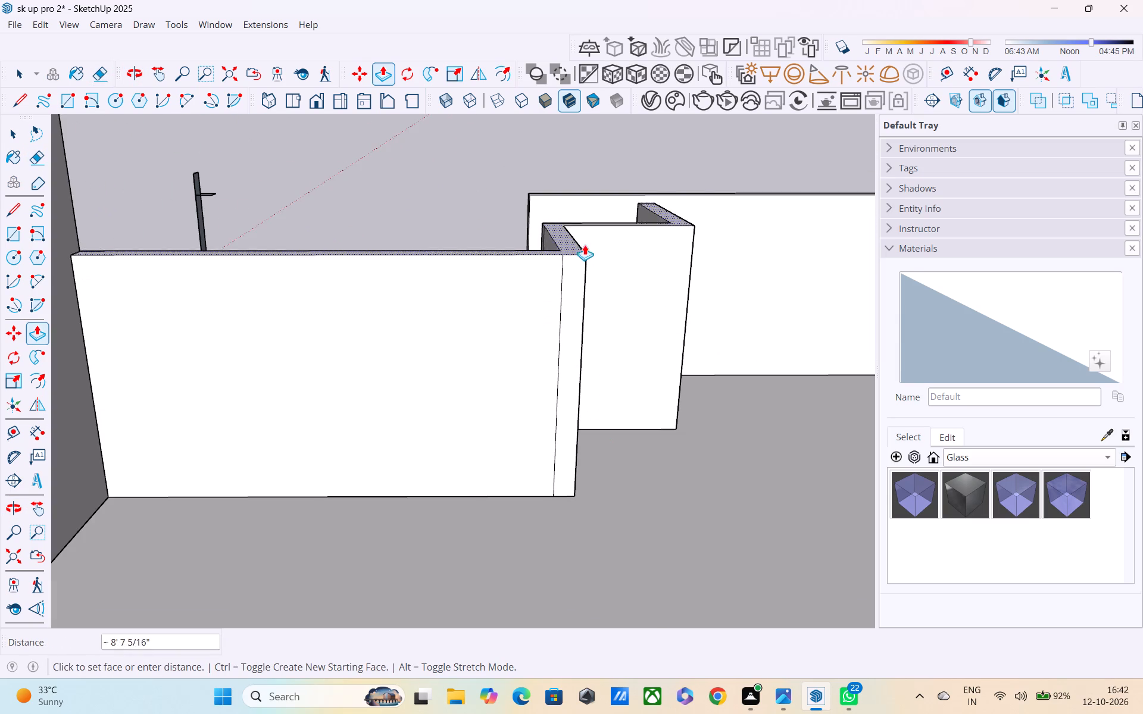
{"action": "middle_click", "coordinate": [724, 367]}
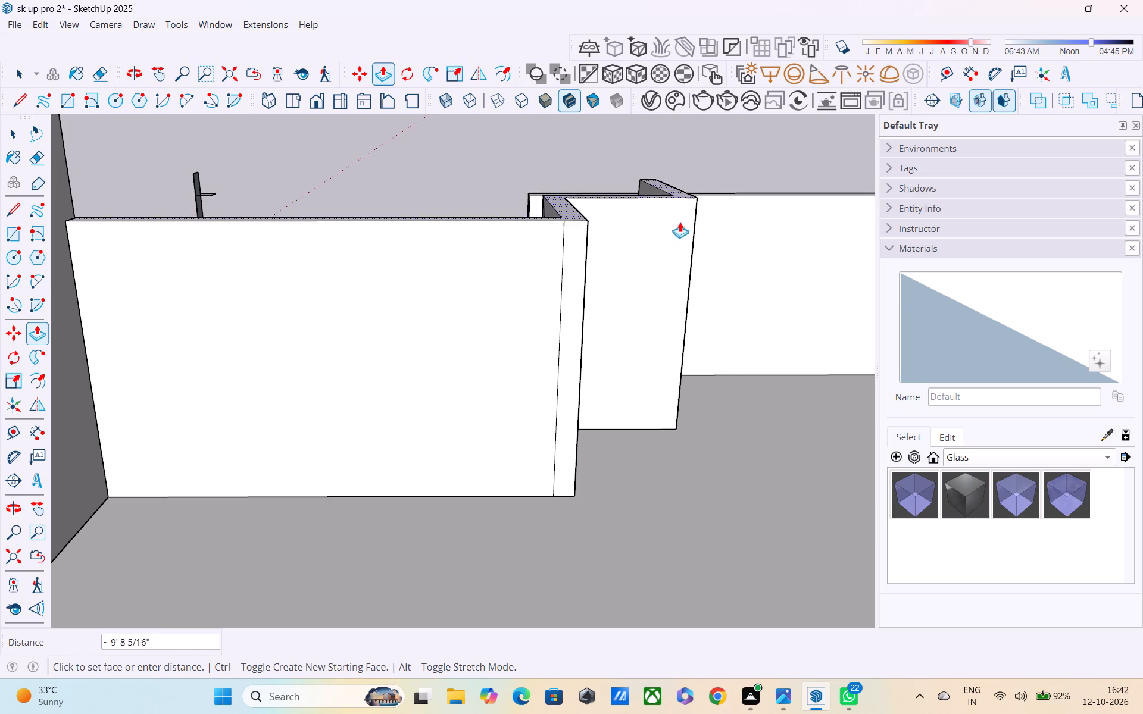
{"action": "middle_click_drag", "start_coordinate": [695, 250], "coordinate": [879, 365]}
{"action": "middle_click_drag", "start_coordinate": [675, 271], "coordinate": [762, 305]}
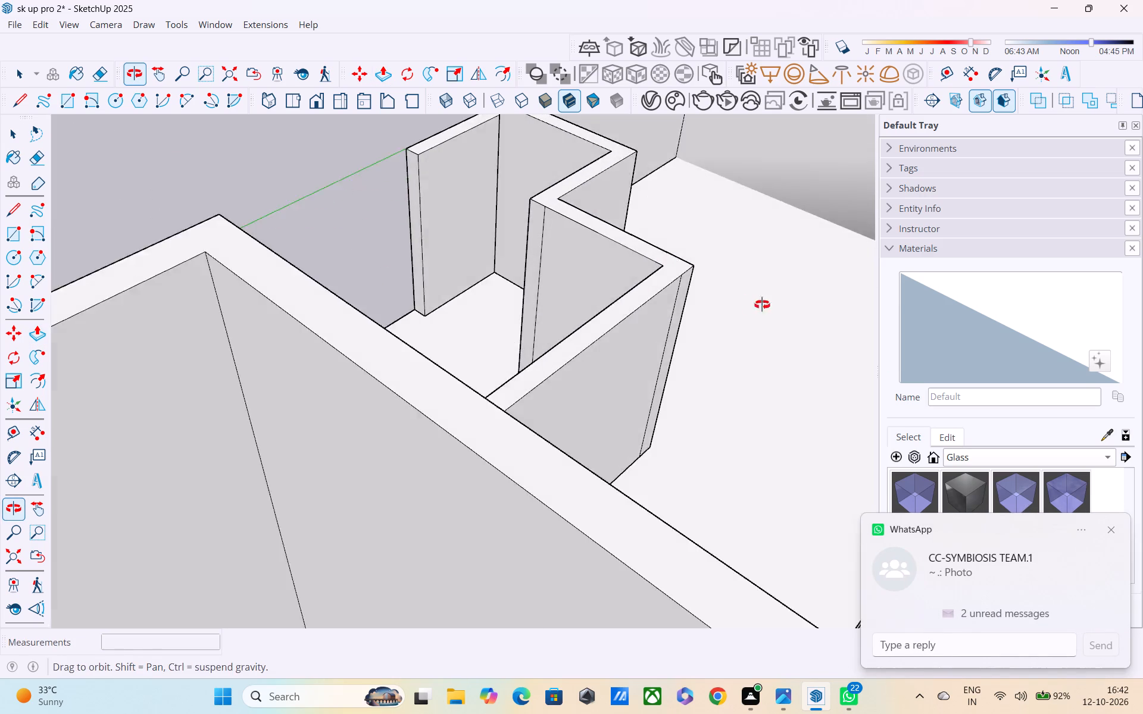
{"action": "middle_click_drag", "start_coordinate": [762, 305], "coordinate": [839, 300]}
{"action": "scroll", "coordinate": [746, 303], "scroll_direction": "down", "scroll_amount": 3}
{"action": "middle_click_drag", "start_coordinate": [755, 326], "coordinate": [916, 265]}
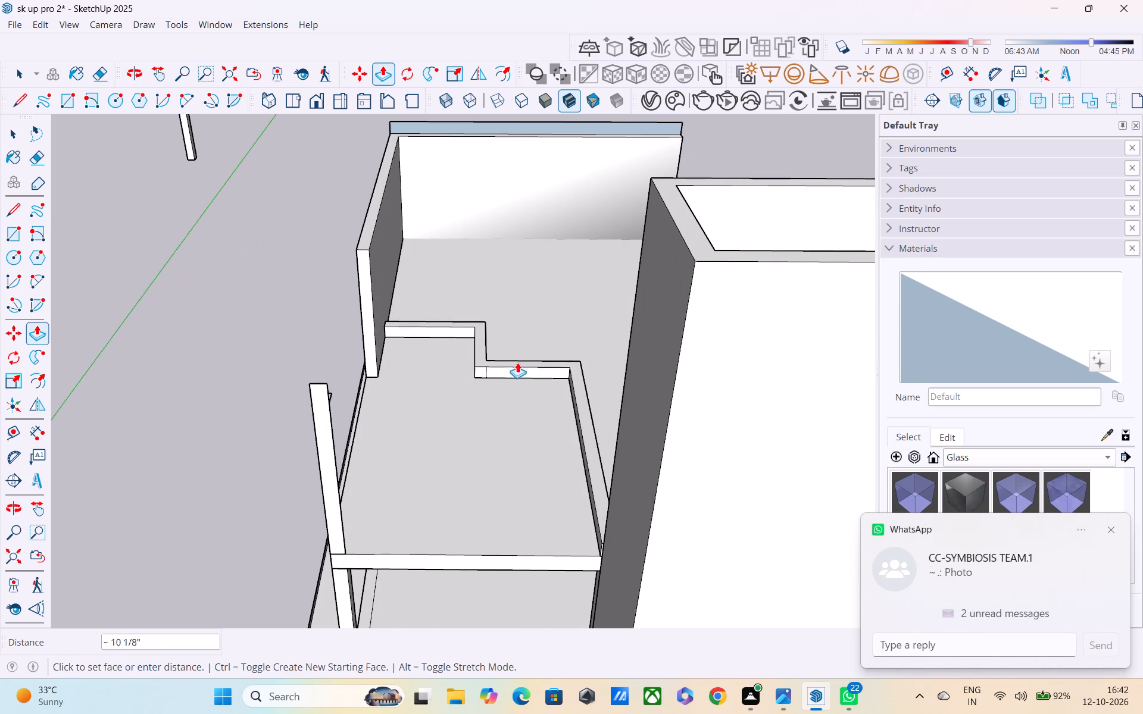
{"action": "left_click", "coordinate": [367, 246]}
{"action": "scroll", "coordinate": [473, 334], "scroll_direction": "down", "scroll_amount": 2}
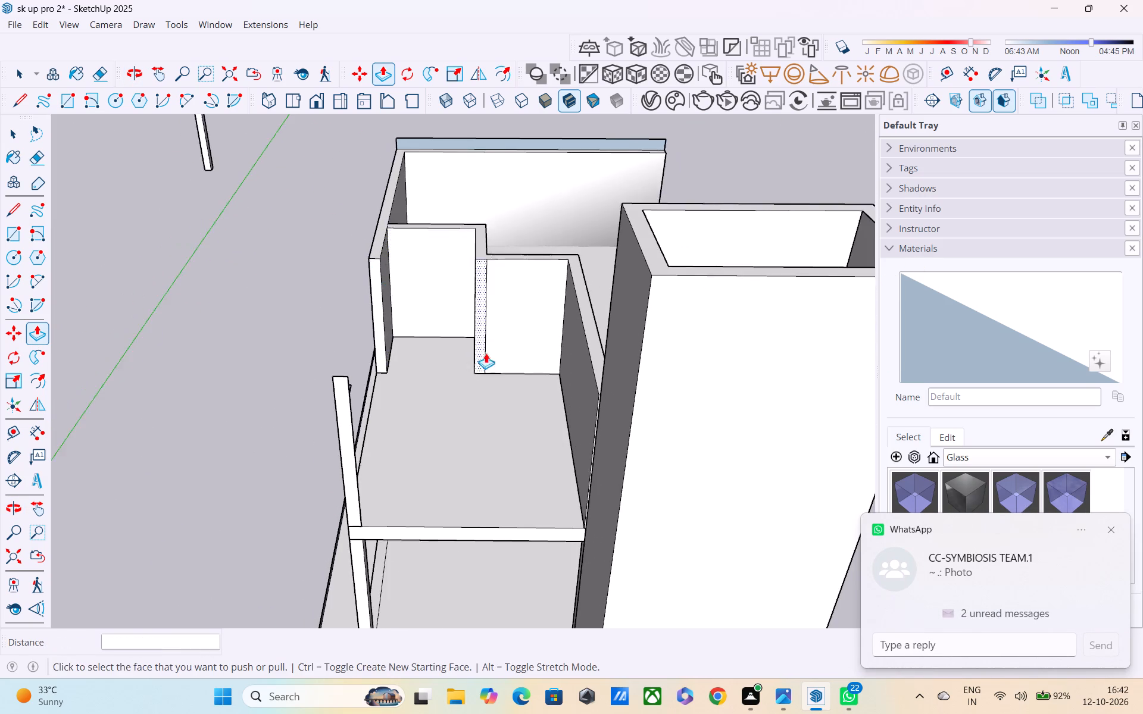
Push/Pull the short middle section of the stepped partition about 1' 11" into the smaller room, thickening it.
{"action": "middle_click_drag", "start_coordinate": [488, 357], "coordinate": [491, 271]}
{"action": "scroll", "coordinate": [501, 297], "scroll_direction": "up", "scroll_amount": 3}
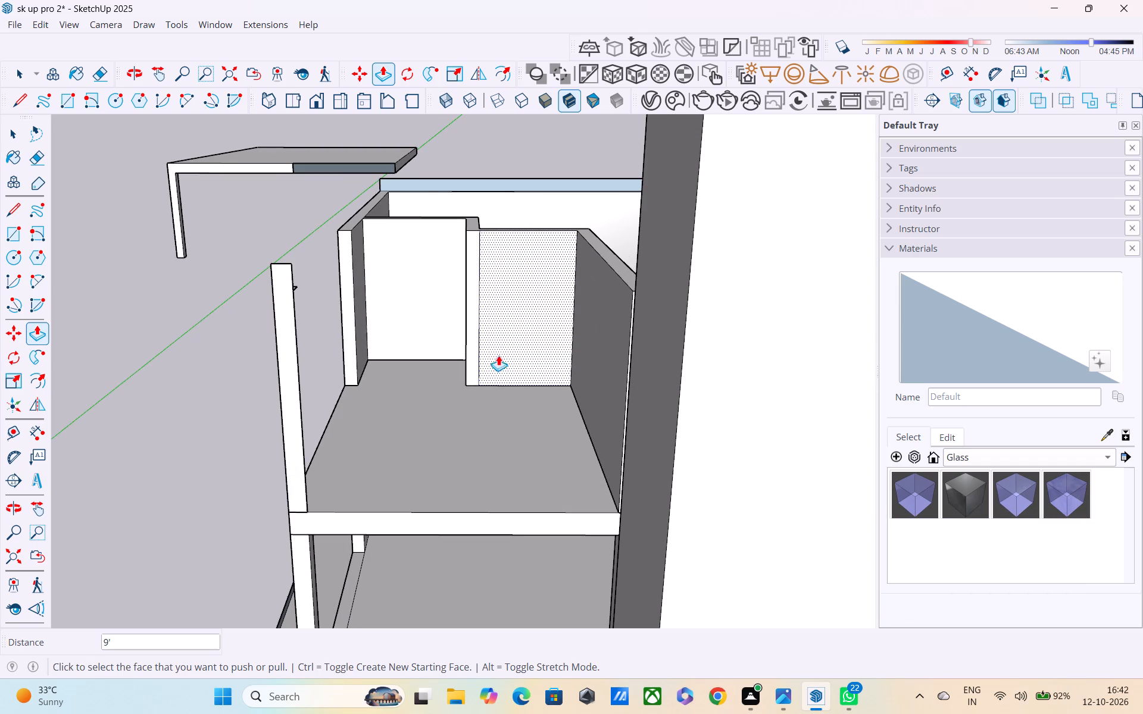
{"action": "scroll", "coordinate": [488, 359], "scroll_direction": "down", "scroll_amount": 1}
{"action": "middle_click_drag", "start_coordinate": [471, 375], "coordinate": [516, 344]}
{"action": "scroll", "coordinate": [499, 350], "scroll_direction": "up", "scroll_amount": 3}
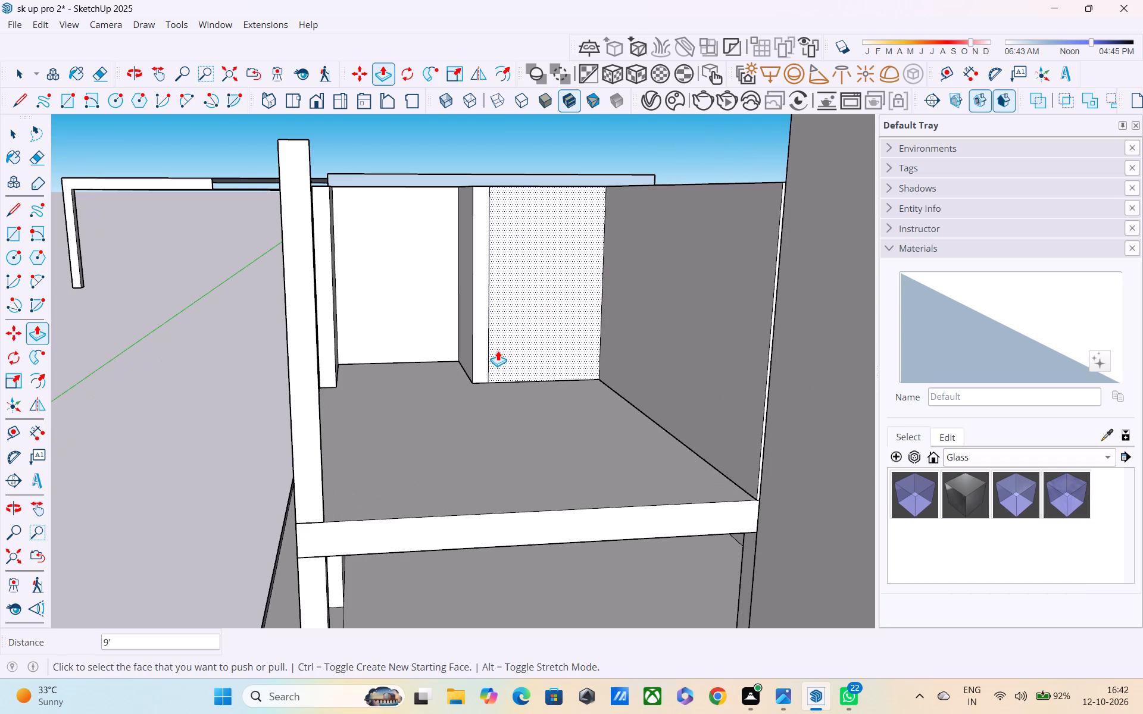
{"action": "key", "text": "Escape"}
{"action": "key", "text": "Escape"}
{"action": "middle_click_drag", "start_coordinate": [478, 364], "coordinate": [477, 416]}
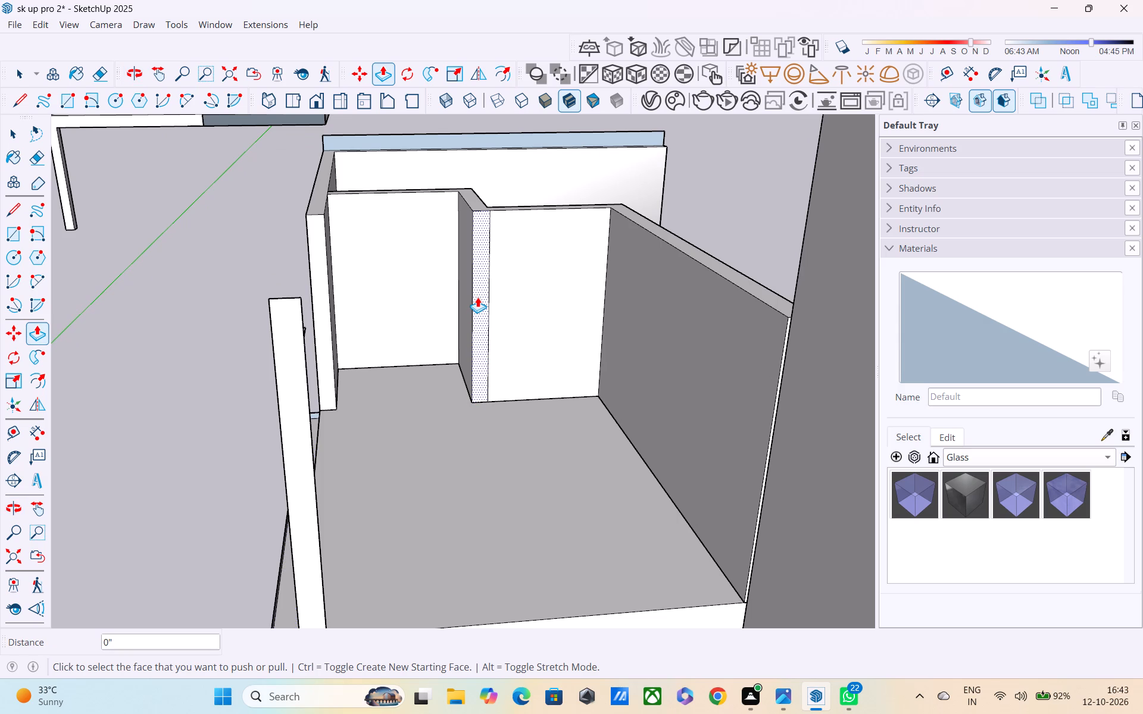
{"action": "middle_click_drag", "start_coordinate": [480, 319], "coordinate": [360, 287], "text": "shift"}
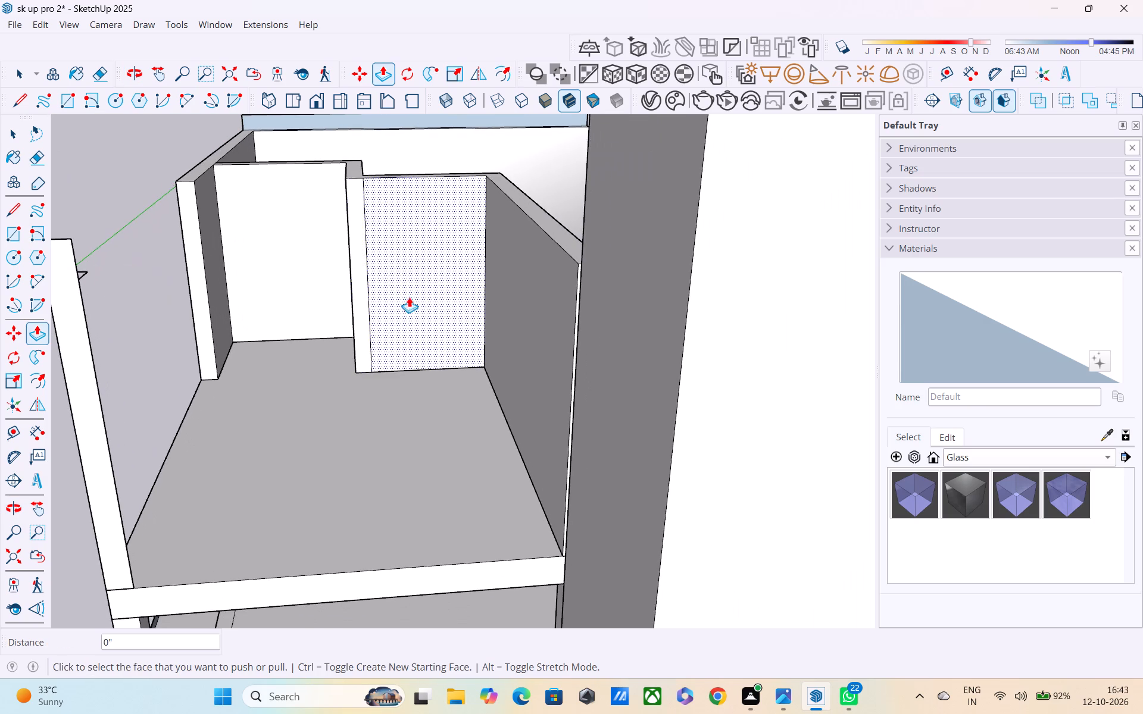
{"action": "scroll", "coordinate": [423, 381], "scroll_direction": "down", "scroll_amount": 5}
{"action": "middle_click_drag", "start_coordinate": [437, 433], "coordinate": [407, 317]}
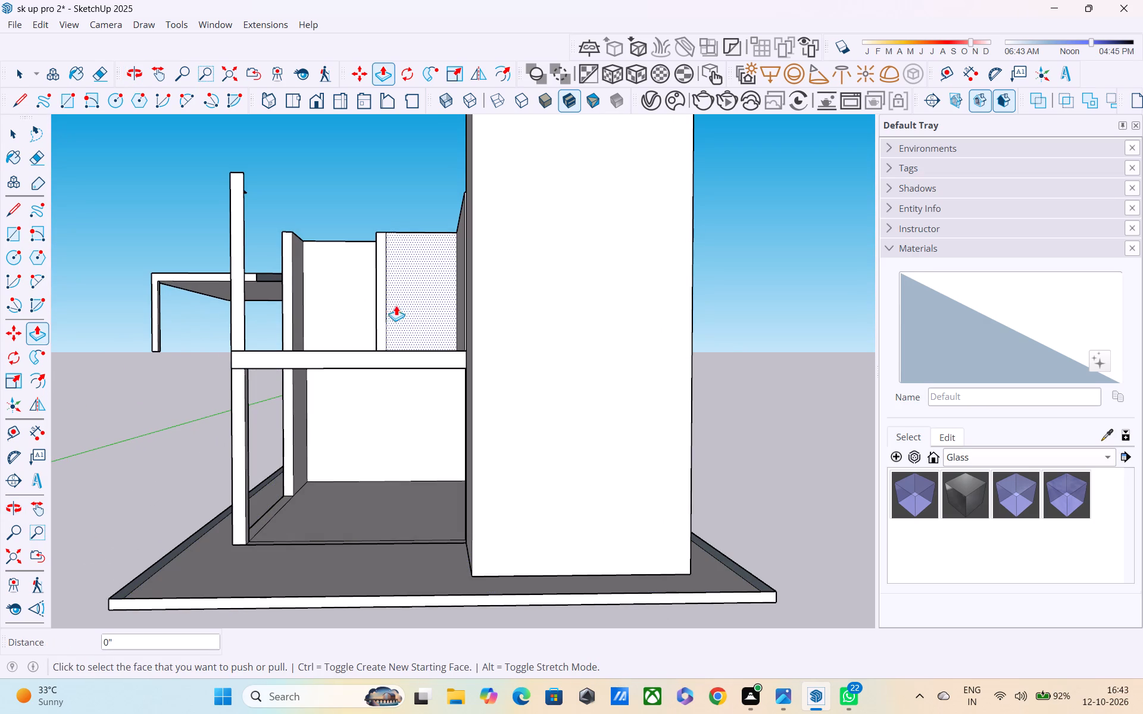
{"action": "middle_click_drag", "start_coordinate": [388, 289], "coordinate": [464, 383]}
{"action": "middle_click_drag", "start_coordinate": [336, 353], "coordinate": [441, 430]}
{"action": "left_click_drag", "start_coordinate": [398, 308], "coordinate": [396, 314]}
{"action": "left_click_drag", "start_coordinate": [395, 315], "coordinate": [380, 350]}
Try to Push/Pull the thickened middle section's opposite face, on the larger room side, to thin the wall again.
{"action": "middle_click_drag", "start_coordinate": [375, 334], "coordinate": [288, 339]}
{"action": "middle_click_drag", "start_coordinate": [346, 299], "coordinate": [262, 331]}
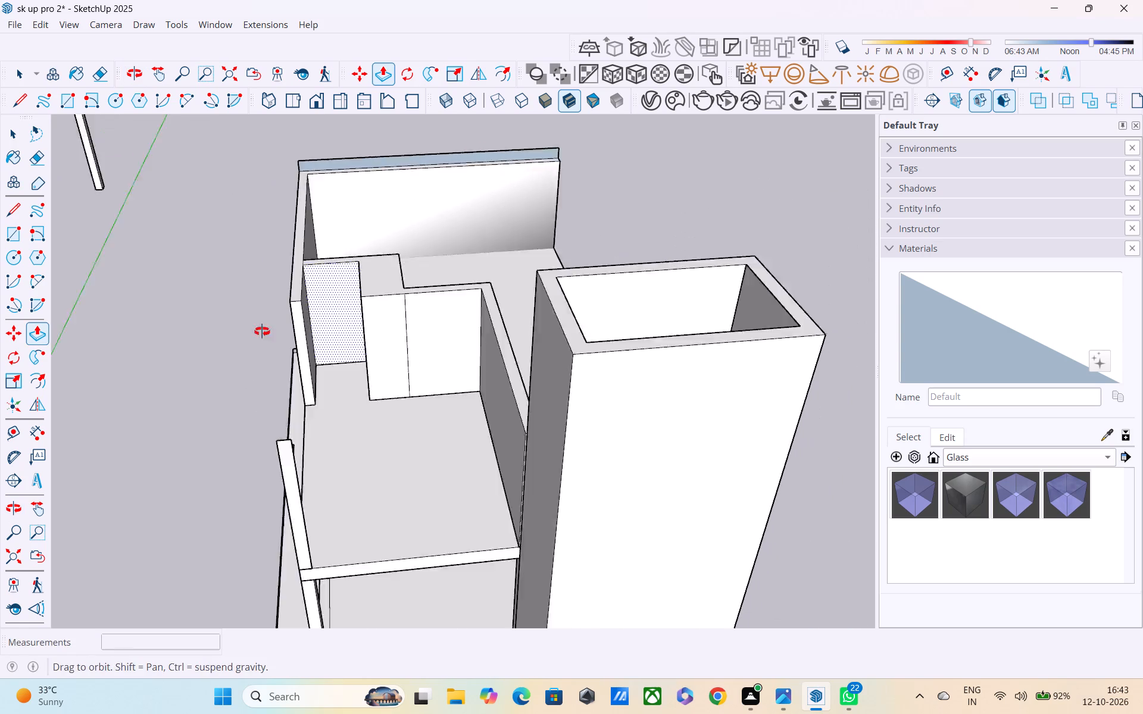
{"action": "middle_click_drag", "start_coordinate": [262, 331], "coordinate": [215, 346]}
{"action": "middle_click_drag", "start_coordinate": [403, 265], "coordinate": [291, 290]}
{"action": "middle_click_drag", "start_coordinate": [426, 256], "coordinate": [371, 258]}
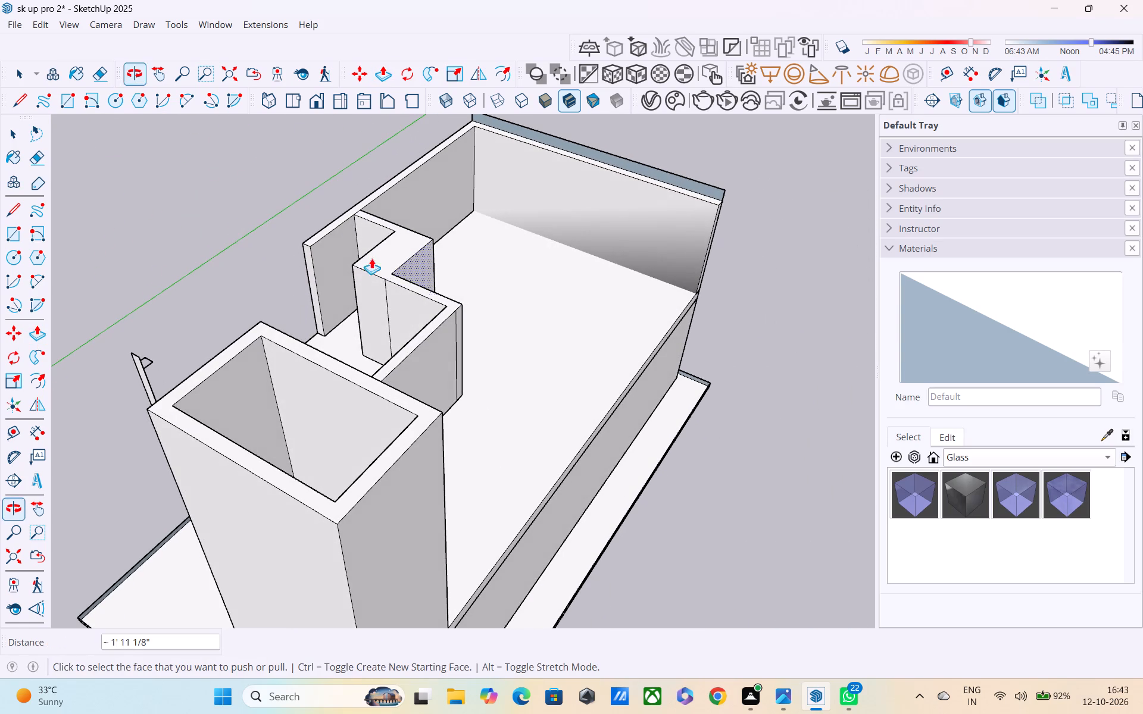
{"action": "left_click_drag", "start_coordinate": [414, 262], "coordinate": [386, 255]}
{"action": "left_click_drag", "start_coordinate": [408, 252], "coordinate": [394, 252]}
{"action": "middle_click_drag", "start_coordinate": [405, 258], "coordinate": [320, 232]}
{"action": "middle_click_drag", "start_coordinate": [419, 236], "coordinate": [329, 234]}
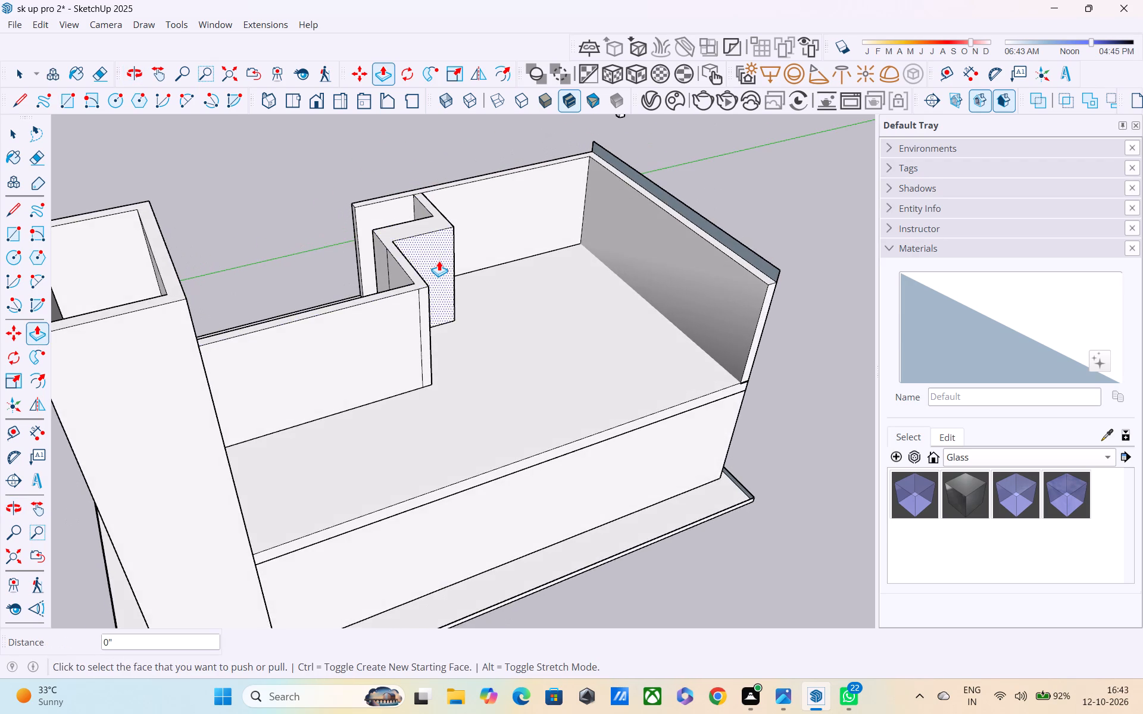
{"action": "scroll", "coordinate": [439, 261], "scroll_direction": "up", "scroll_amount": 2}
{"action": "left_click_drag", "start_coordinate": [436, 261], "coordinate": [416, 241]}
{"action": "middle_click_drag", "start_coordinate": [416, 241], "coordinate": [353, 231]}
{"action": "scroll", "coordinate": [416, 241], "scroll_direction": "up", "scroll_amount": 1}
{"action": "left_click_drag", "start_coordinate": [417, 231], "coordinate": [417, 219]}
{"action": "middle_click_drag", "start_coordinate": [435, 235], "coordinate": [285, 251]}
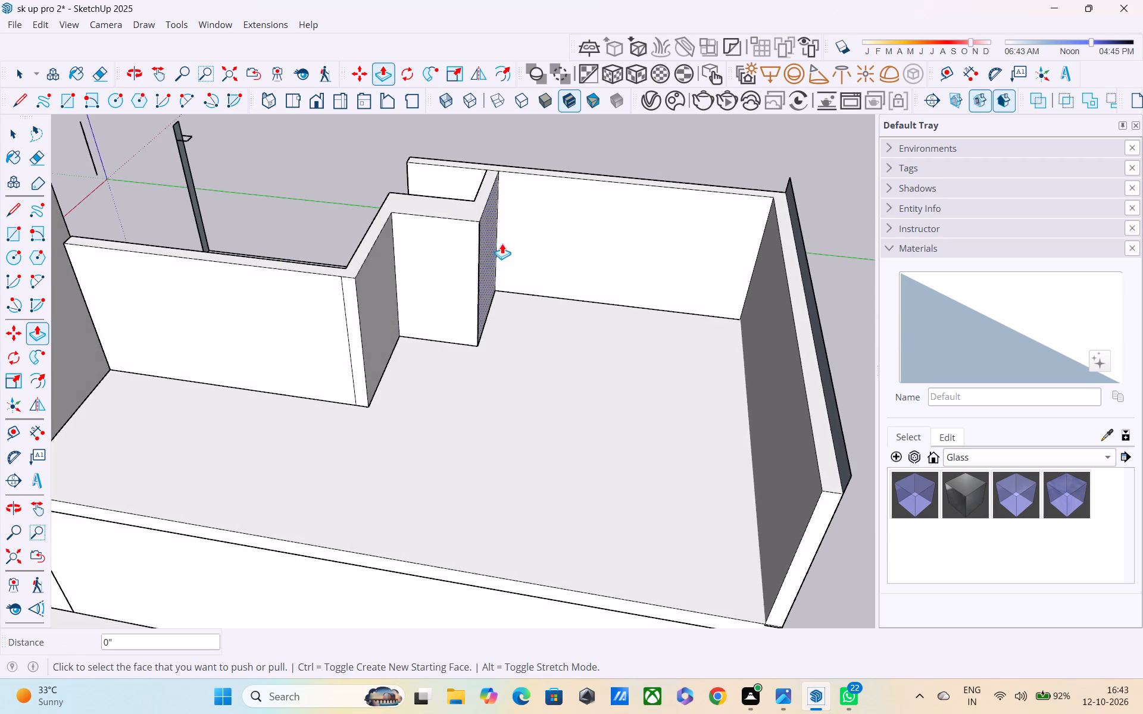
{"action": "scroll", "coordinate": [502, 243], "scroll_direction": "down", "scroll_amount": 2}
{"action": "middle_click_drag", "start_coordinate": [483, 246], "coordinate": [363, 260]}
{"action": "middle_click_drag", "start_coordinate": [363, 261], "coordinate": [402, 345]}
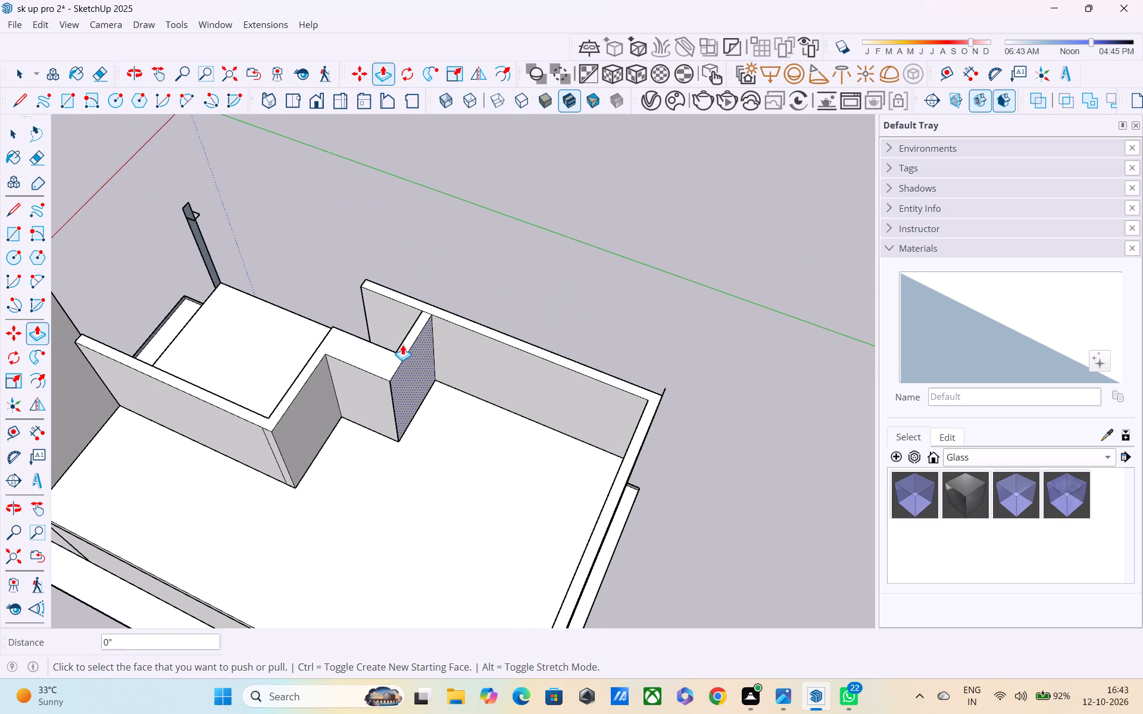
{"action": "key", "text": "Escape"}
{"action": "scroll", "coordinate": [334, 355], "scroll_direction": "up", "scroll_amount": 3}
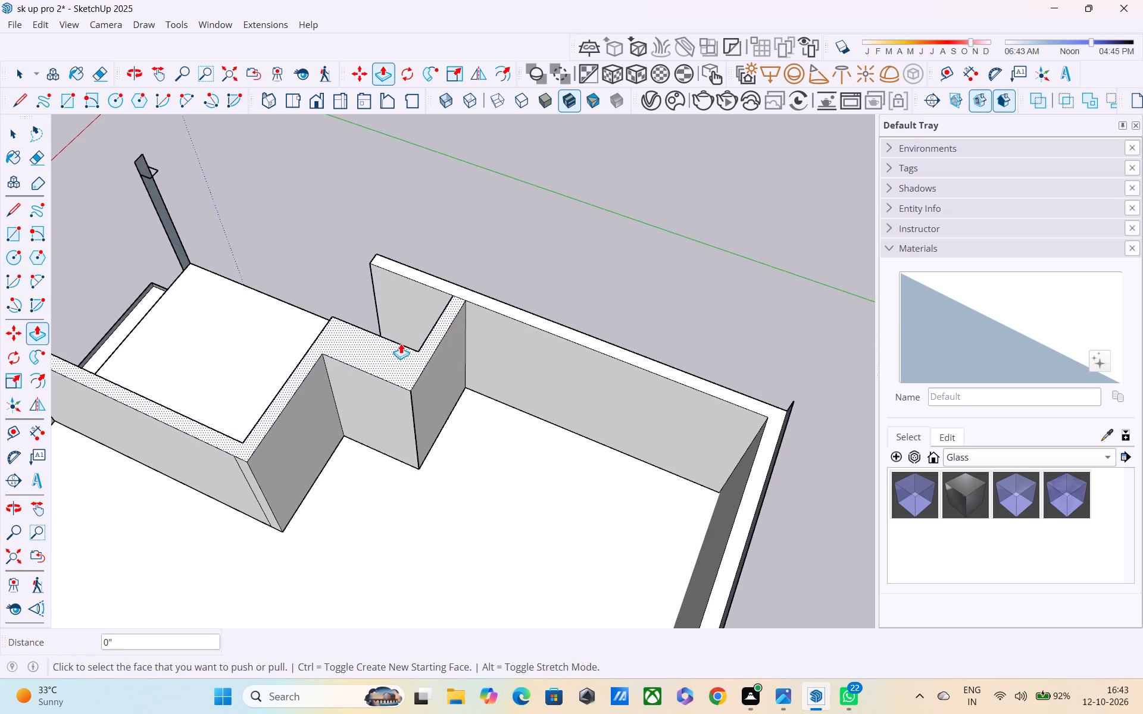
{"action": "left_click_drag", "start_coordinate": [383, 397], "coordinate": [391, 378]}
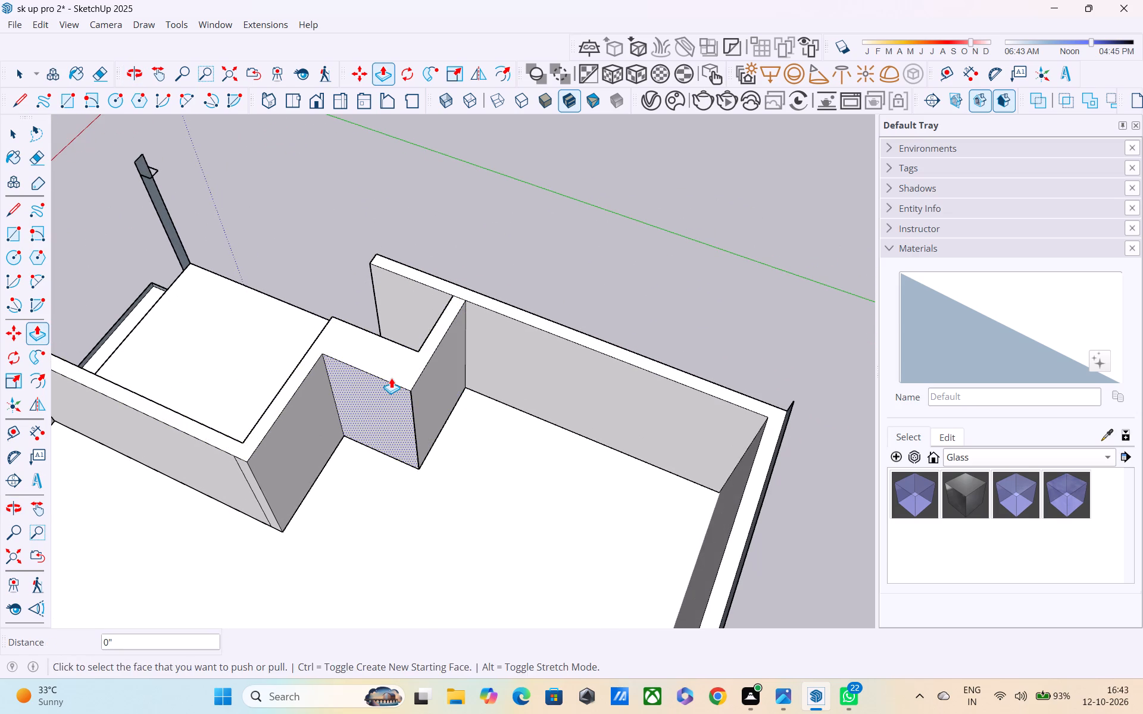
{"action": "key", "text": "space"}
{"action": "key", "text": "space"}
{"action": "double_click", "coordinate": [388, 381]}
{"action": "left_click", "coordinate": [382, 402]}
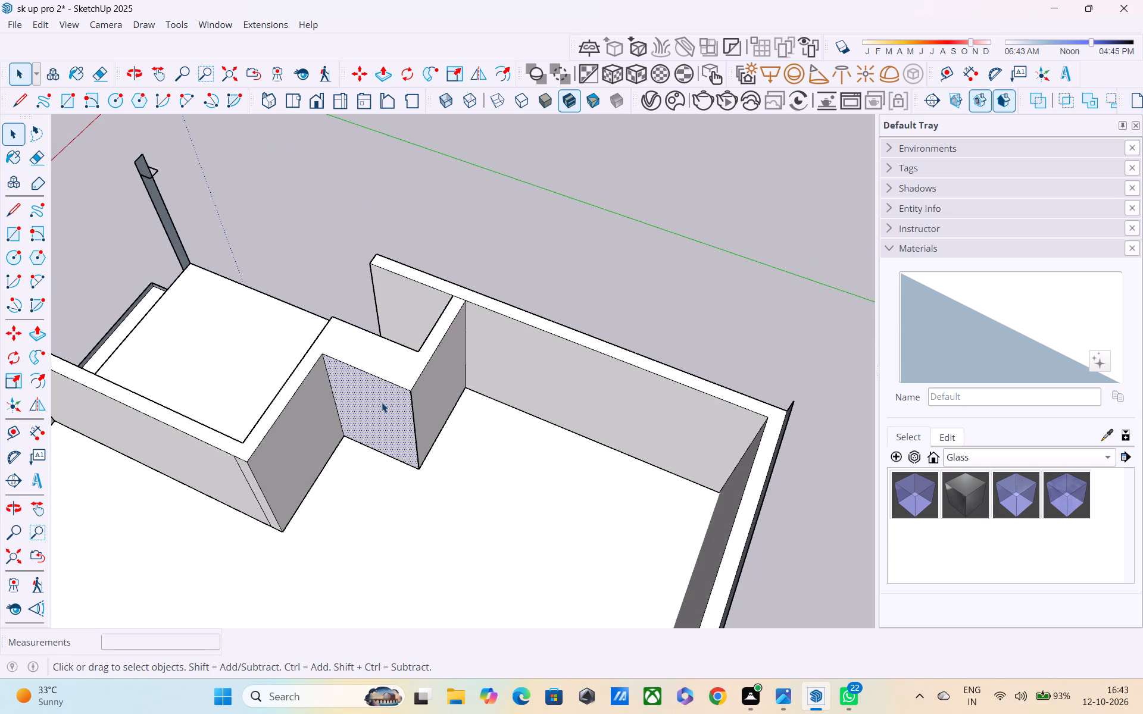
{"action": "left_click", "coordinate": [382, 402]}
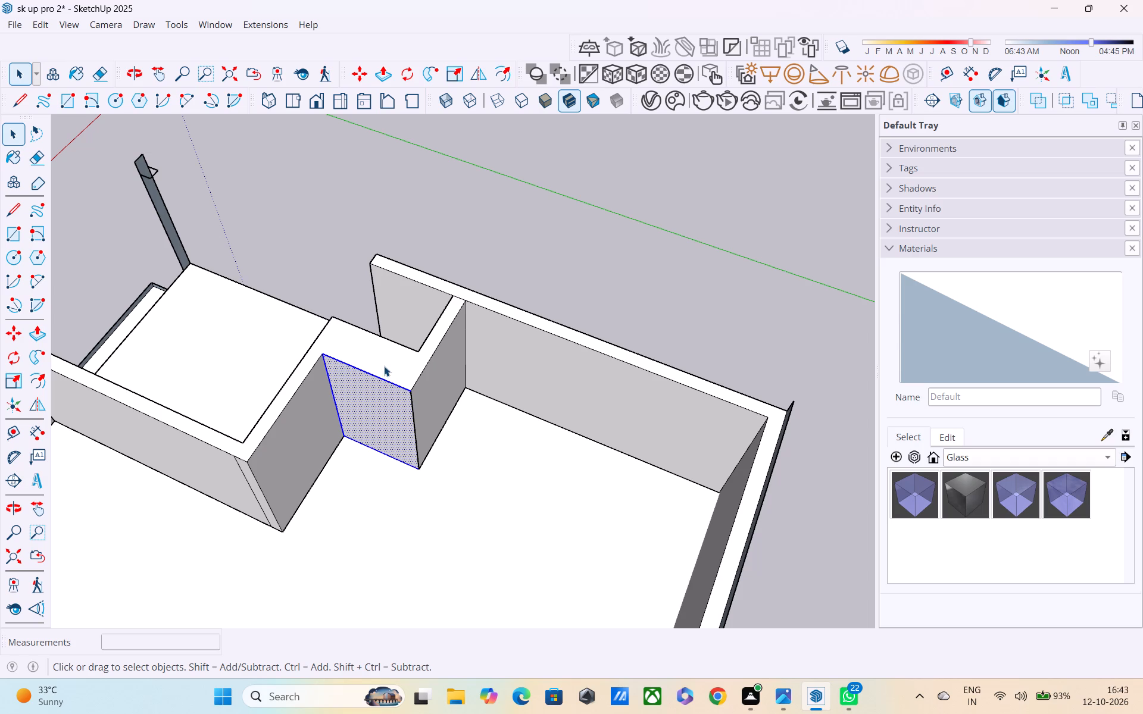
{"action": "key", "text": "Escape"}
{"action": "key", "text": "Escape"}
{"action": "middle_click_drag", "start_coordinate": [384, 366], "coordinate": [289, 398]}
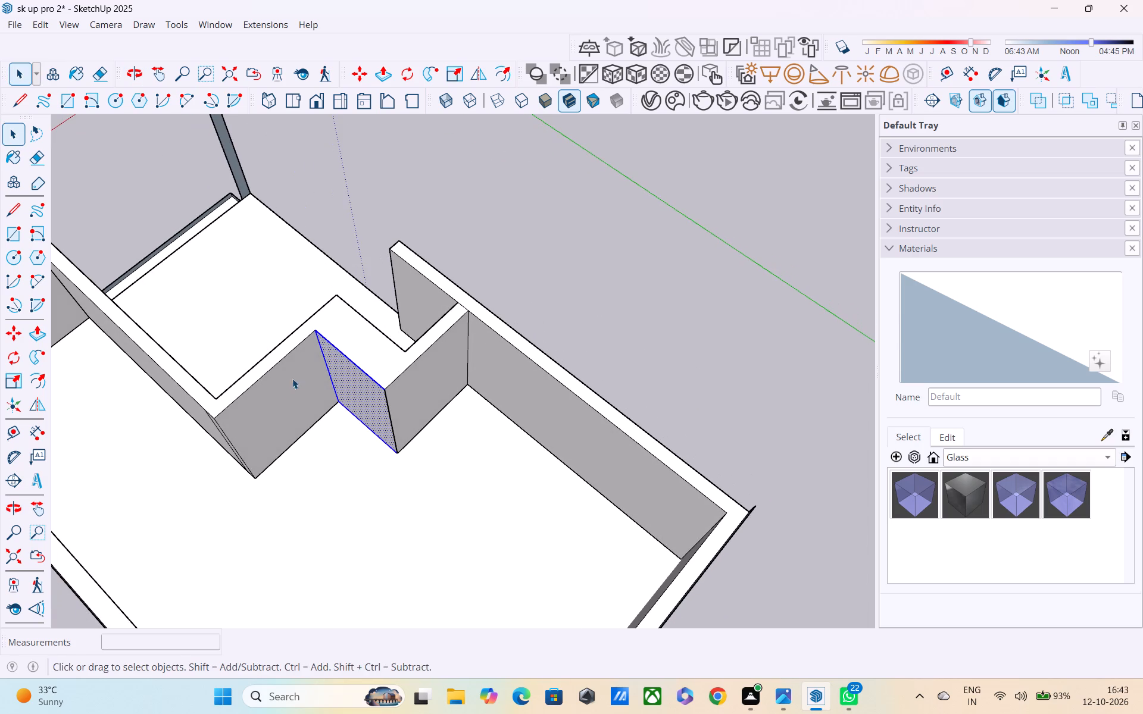
Outline a 9" wide strip on the thickened section's top face along its smaller-room edge, separating the excess thickness.
{"action": "key", "text": "l"}
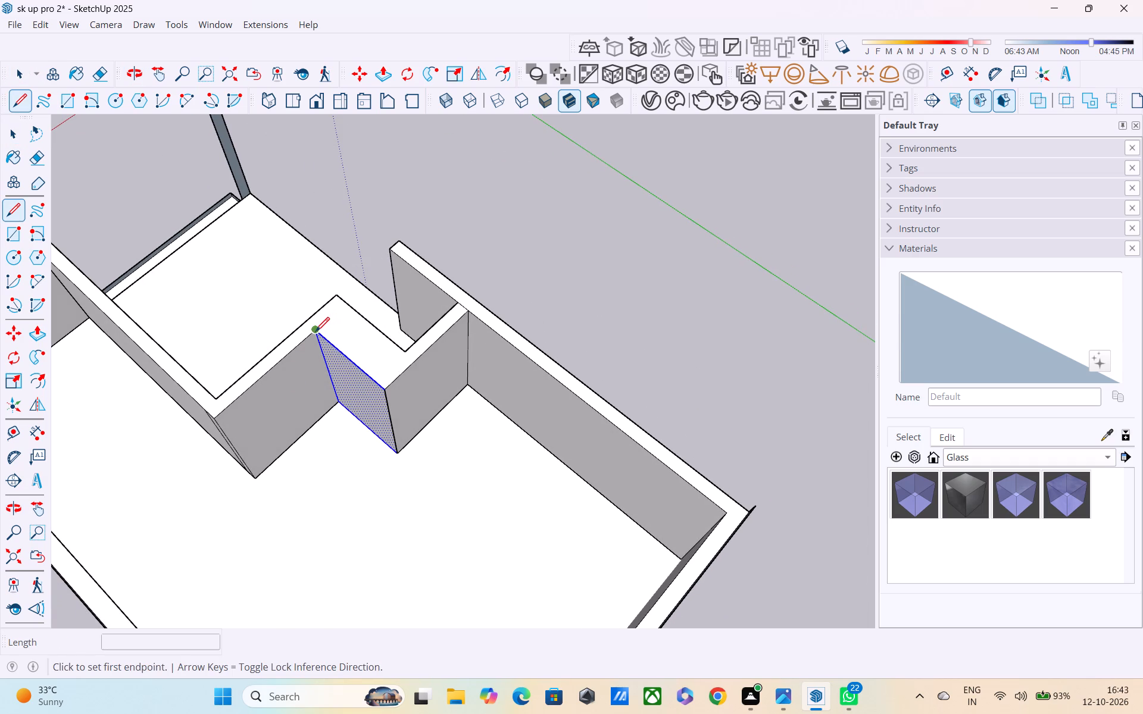
{"action": "left_click", "coordinate": [316, 333]}
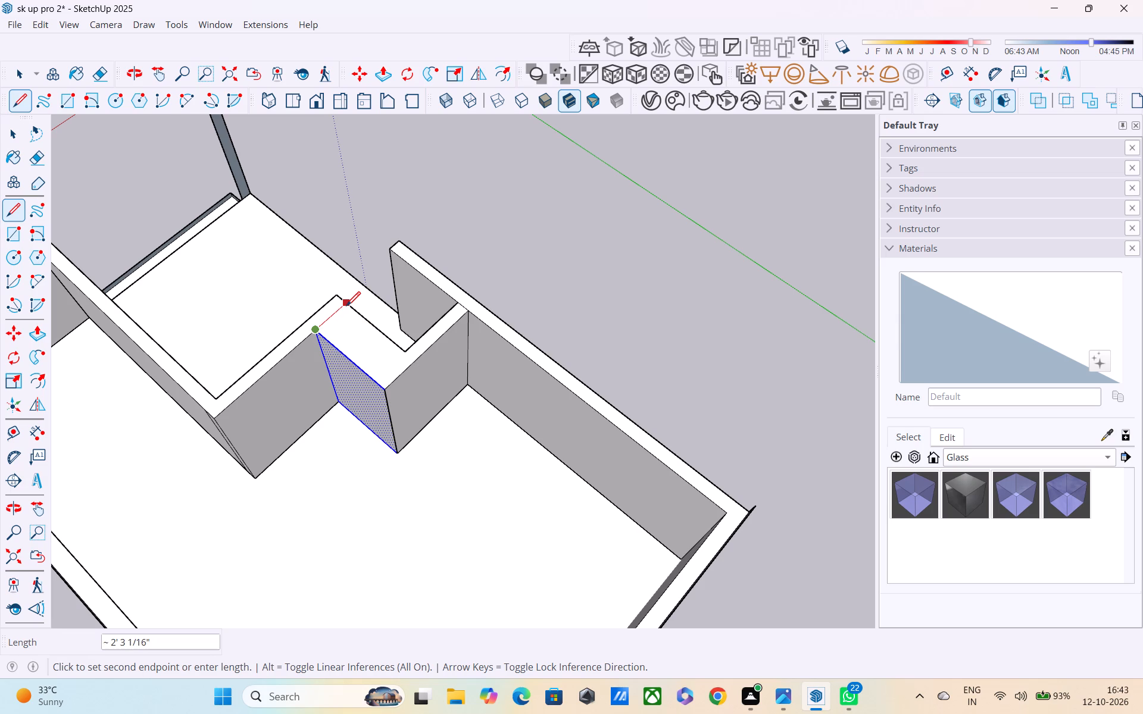
{"action": "scroll", "coordinate": [346, 307], "scroll_direction": "up", "scroll_amount": 1}
{"action": "left_click", "coordinate": [347, 305]}
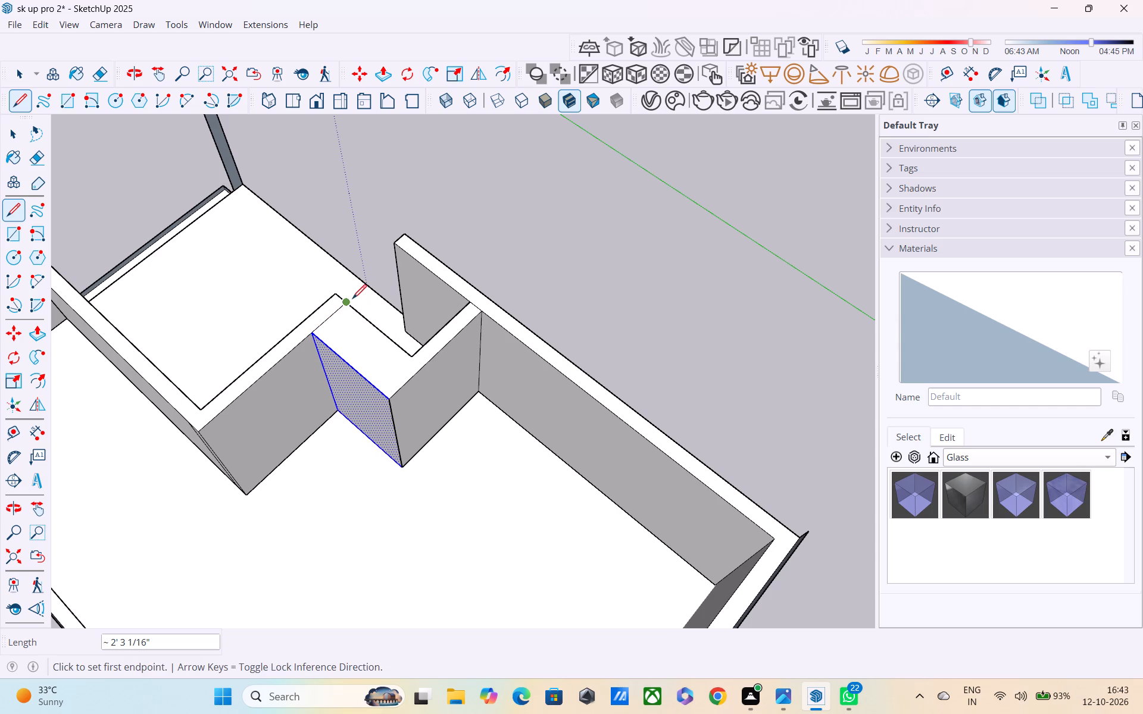
{"action": "left_click", "coordinate": [415, 354]}
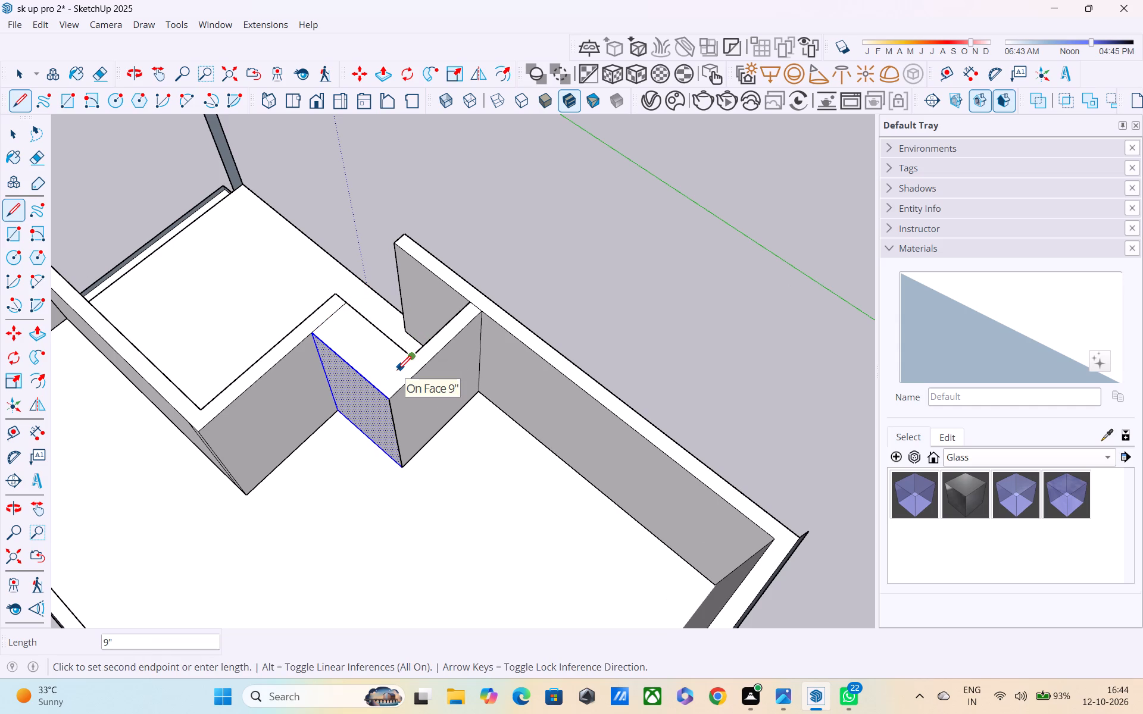
{"action": "type", "text": "9\""}
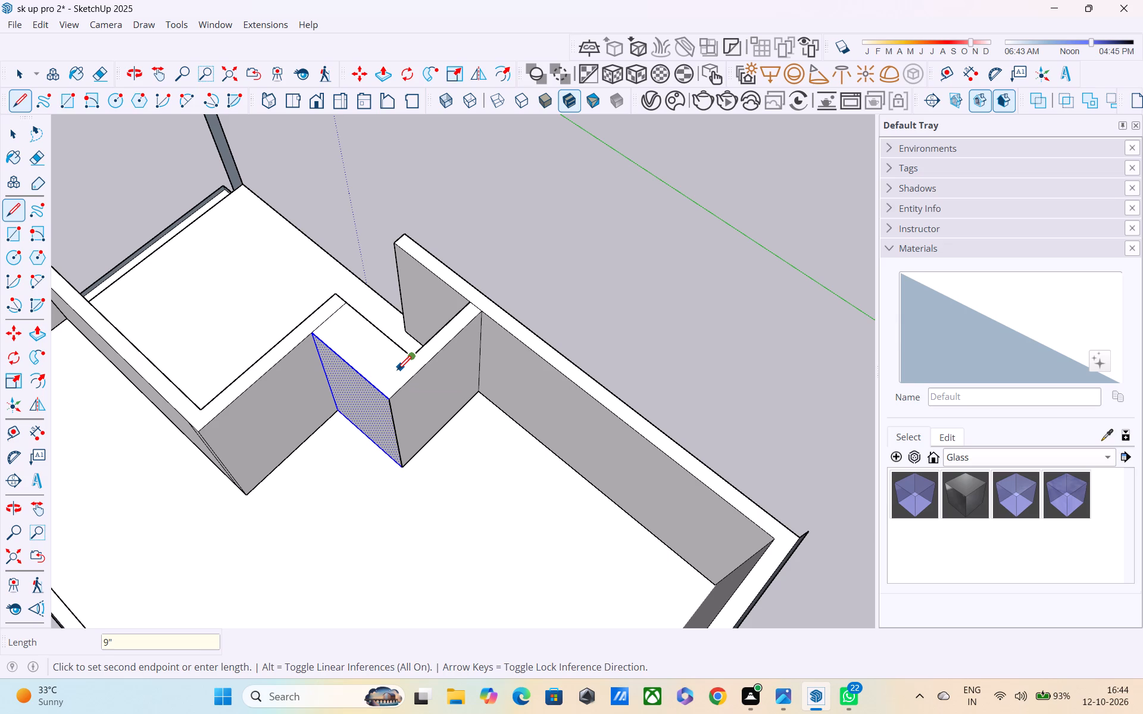
{"action": "key", "text": "Return"}
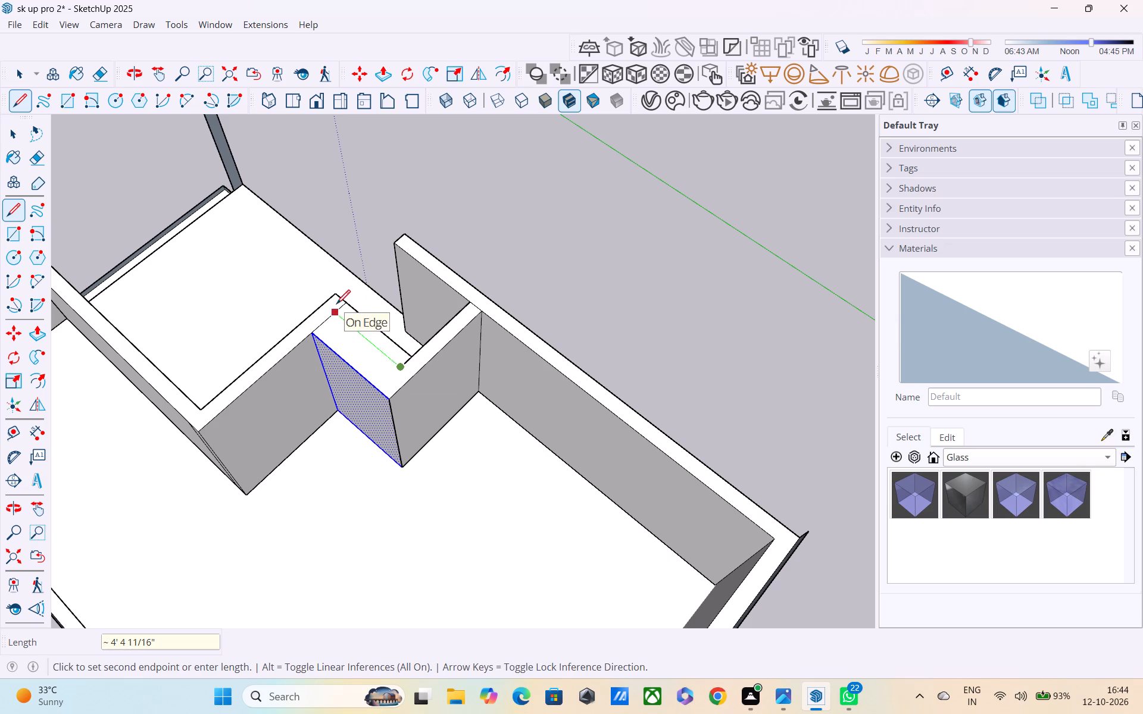
{"action": "left_click", "coordinate": [336, 316]}
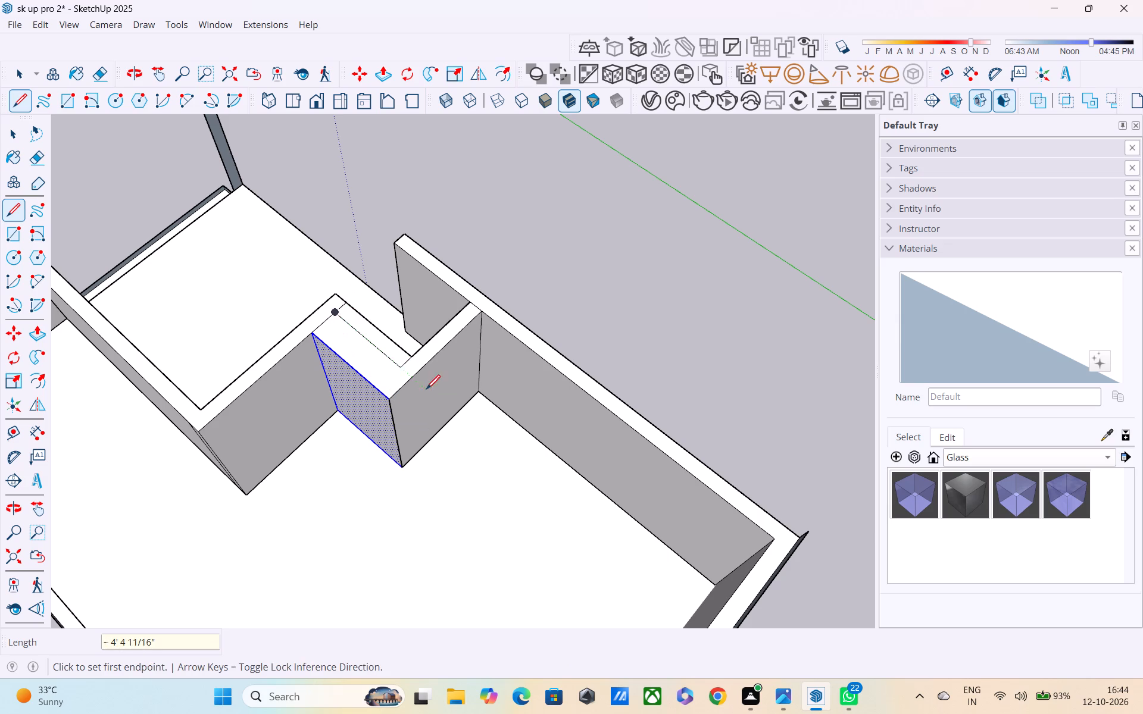
{"action": "left_click", "coordinate": [401, 369]}
{"action": "left_click", "coordinate": [411, 384]}
Erase the two short edges crossing the ends of the 9" strip on the partition's top face.
{"action": "key", "text": "Escape"}
{"action": "key", "text": "e"}
{"action": "scroll", "coordinate": [405, 368], "scroll_direction": "up", "scroll_amount": 3}
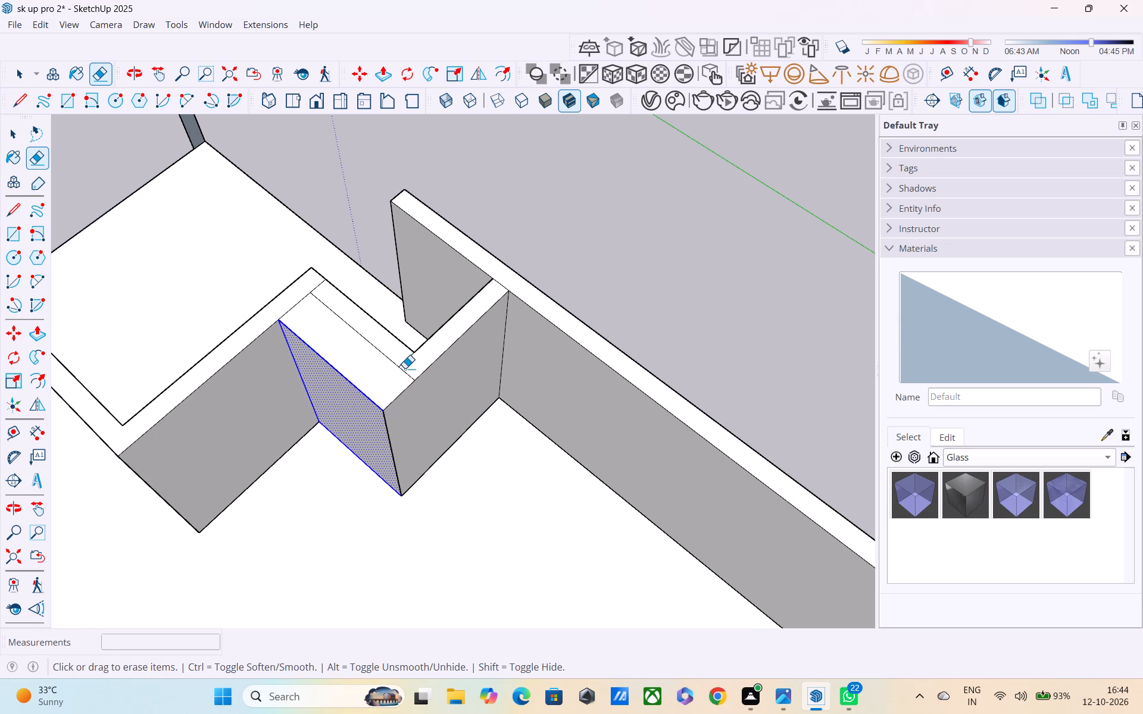
{"action": "left_click", "coordinate": [404, 364]}
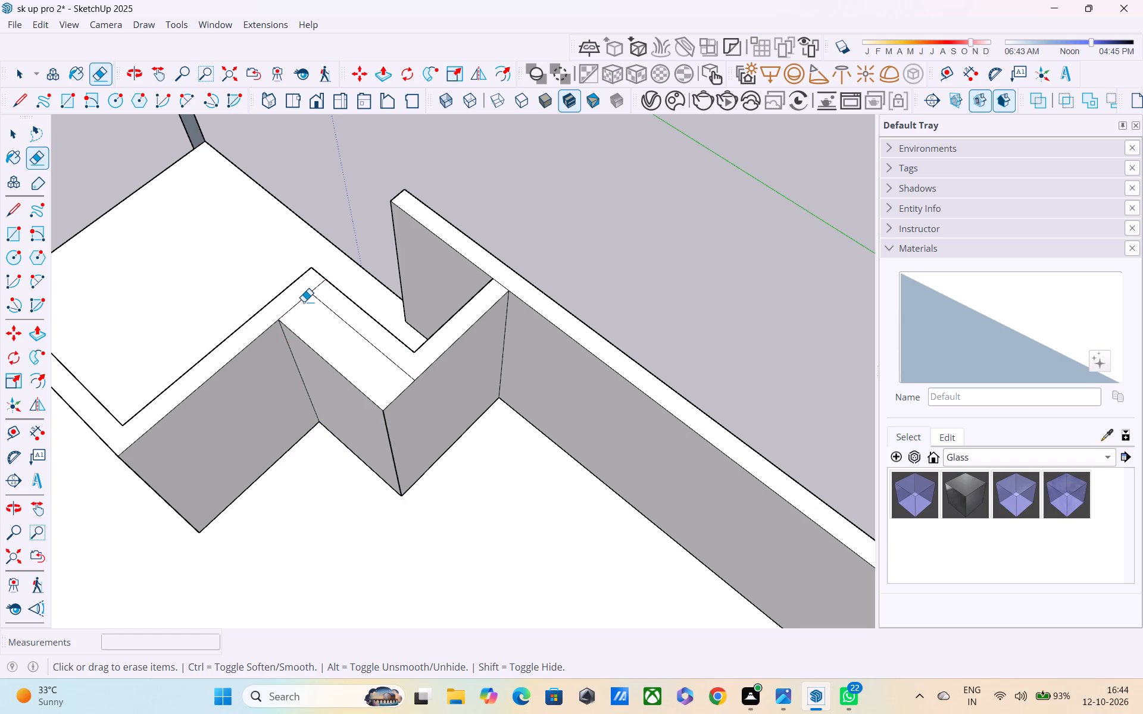
{"action": "left_click", "coordinate": [317, 293]}
{"action": "left_click", "coordinate": [318, 291]}
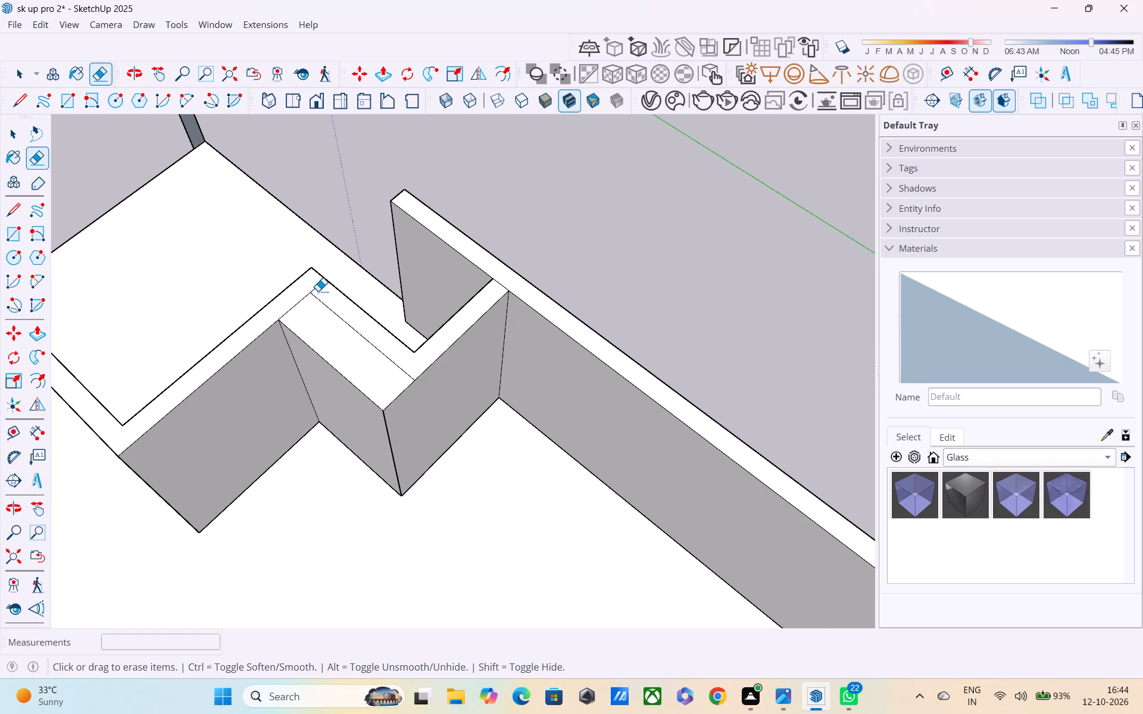
{"action": "left_click", "coordinate": [318, 290]}
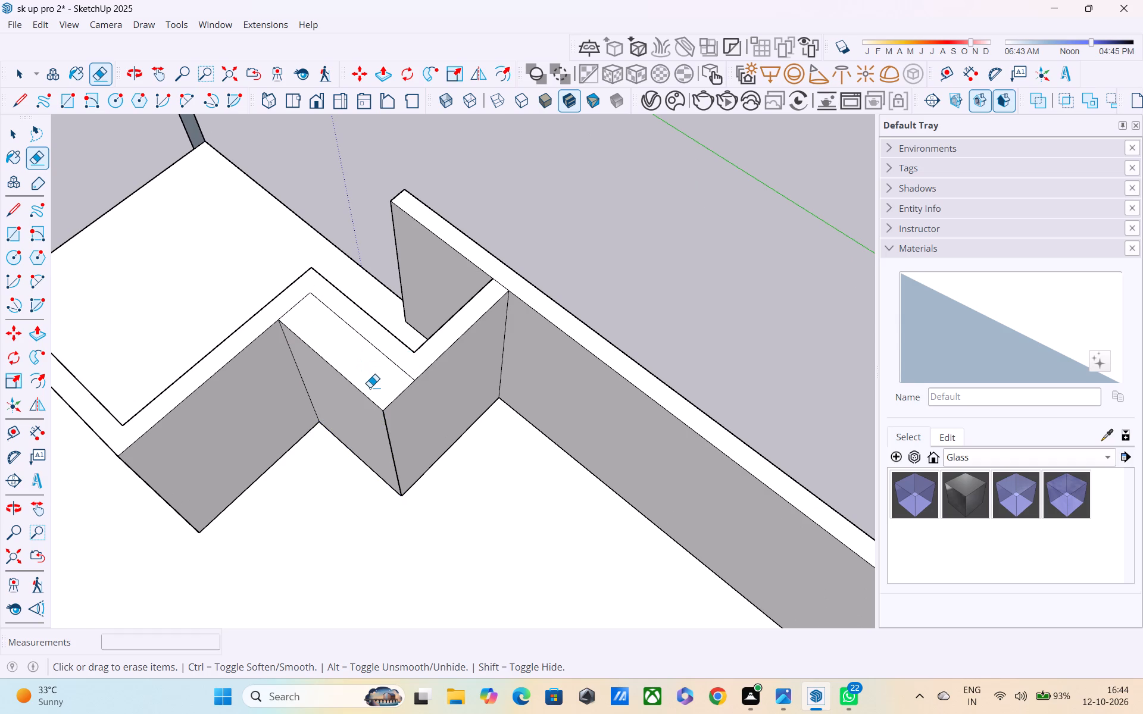
Push/Pull the excess top face beside the 9" strip down to the floor, removing the surplus wall.
{"action": "key", "text": "p"}
{"action": "left_click", "coordinate": [370, 379]}
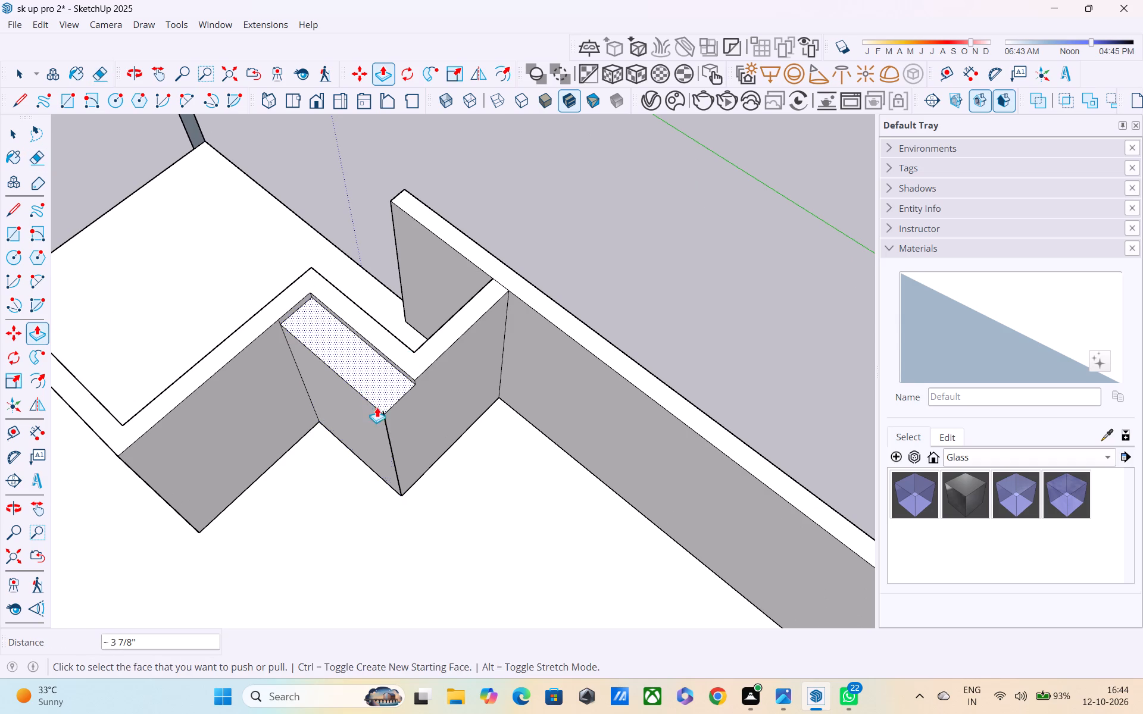
{"action": "left_click_drag", "start_coordinate": [361, 367], "coordinate": [409, 475]}
{"action": "middle_click_drag", "start_coordinate": [408, 452], "coordinate": [405, 352]}
{"action": "scroll", "coordinate": [405, 387], "scroll_direction": "down", "scroll_amount": 2}
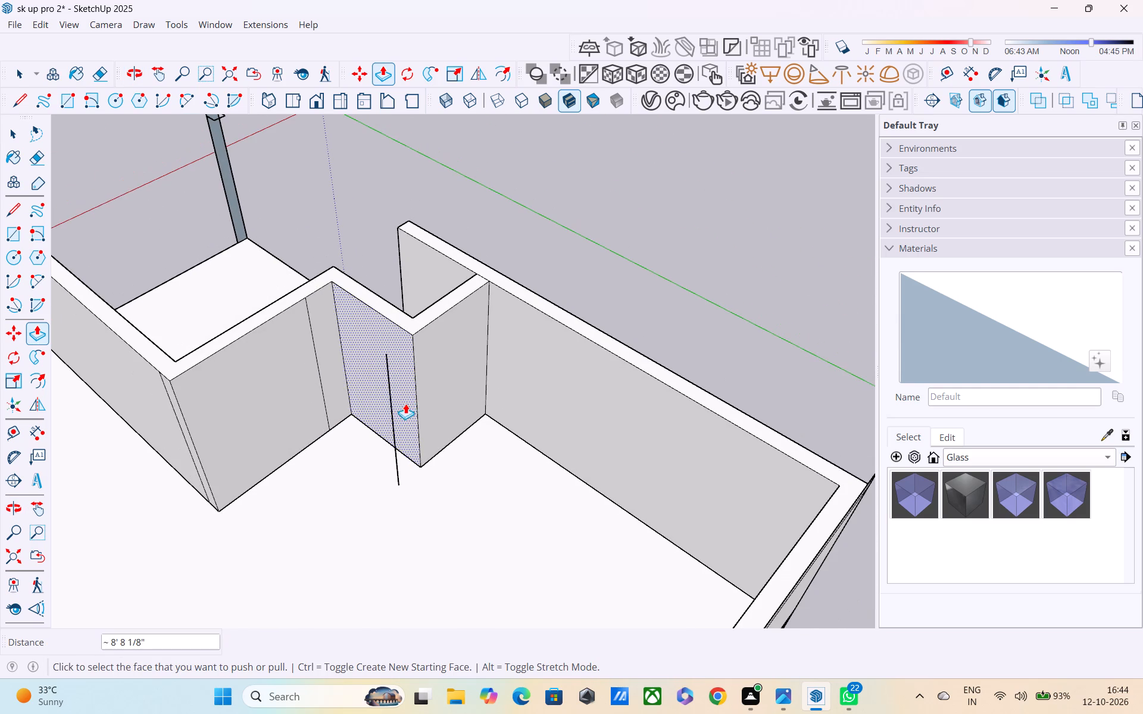
{"action": "key", "text": "Escape"}
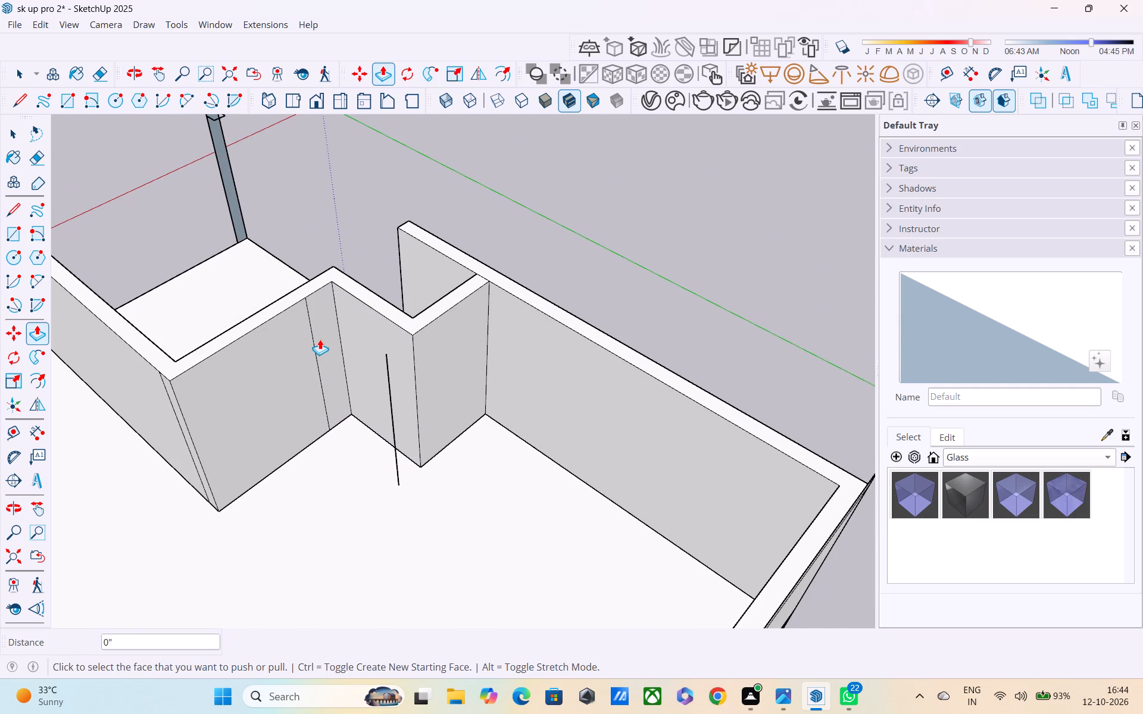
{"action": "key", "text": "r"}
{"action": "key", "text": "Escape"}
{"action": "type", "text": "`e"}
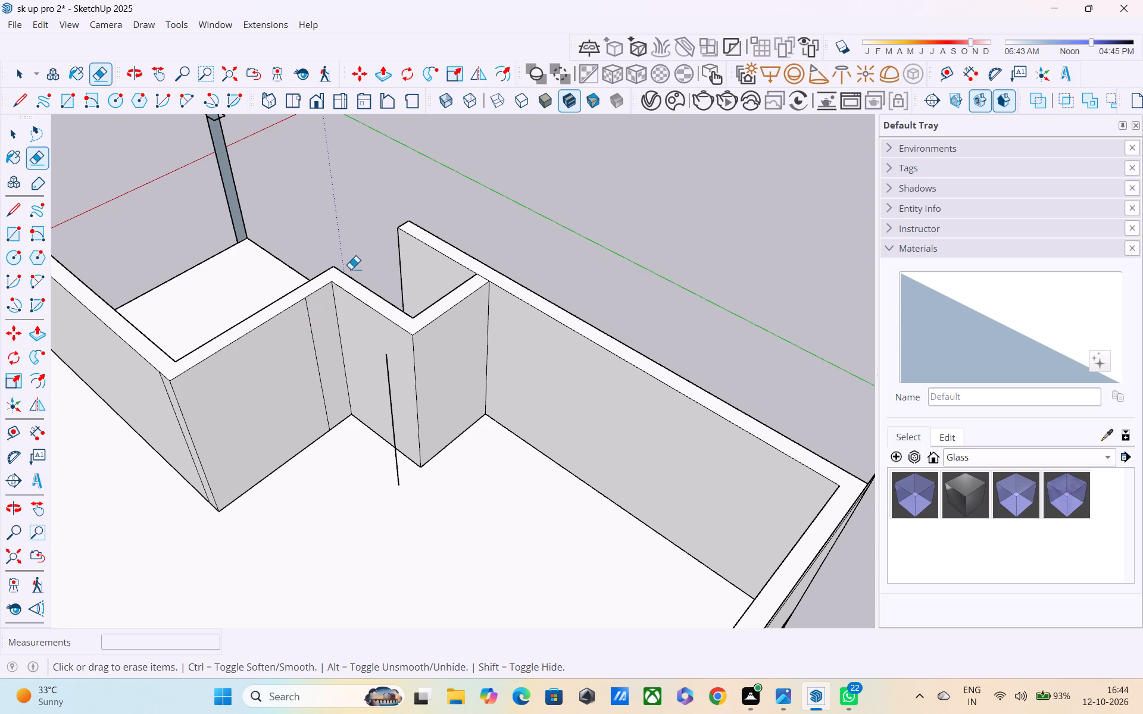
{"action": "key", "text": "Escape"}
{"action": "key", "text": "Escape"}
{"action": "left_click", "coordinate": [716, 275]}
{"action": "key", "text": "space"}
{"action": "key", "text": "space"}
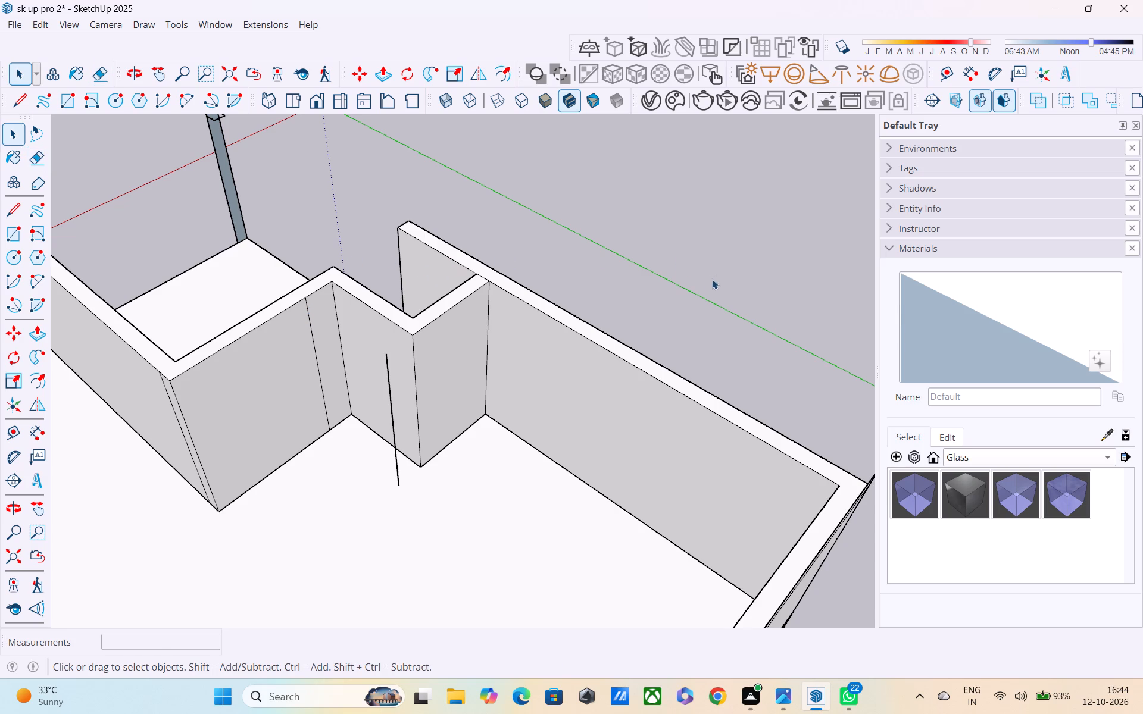
Erase the leftover vertical edges on the stepped partition's faces and the loose vertical line standing beside it.
{"action": "key", "text": "e"}
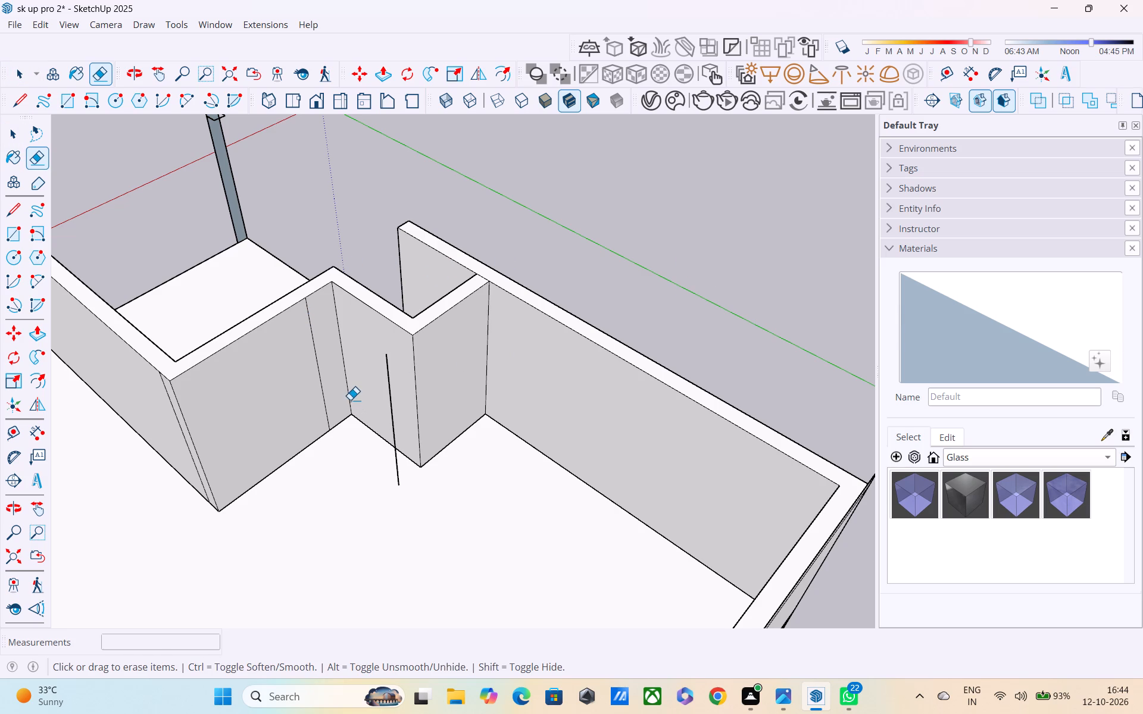
{"action": "left_click", "coordinate": [314, 334]}
{"action": "left_click", "coordinate": [392, 391]}
{"action": "scroll", "coordinate": [392, 391], "scroll_direction": "down", "scroll_amount": 3}
{"action": "scroll", "coordinate": [382, 425], "scroll_direction": "up", "scroll_amount": 1}
{"action": "middle_click_drag", "start_coordinate": [372, 425], "coordinate": [564, 389]}
{"action": "scroll", "coordinate": [399, 422], "scroll_direction": "up", "scroll_amount": 2}
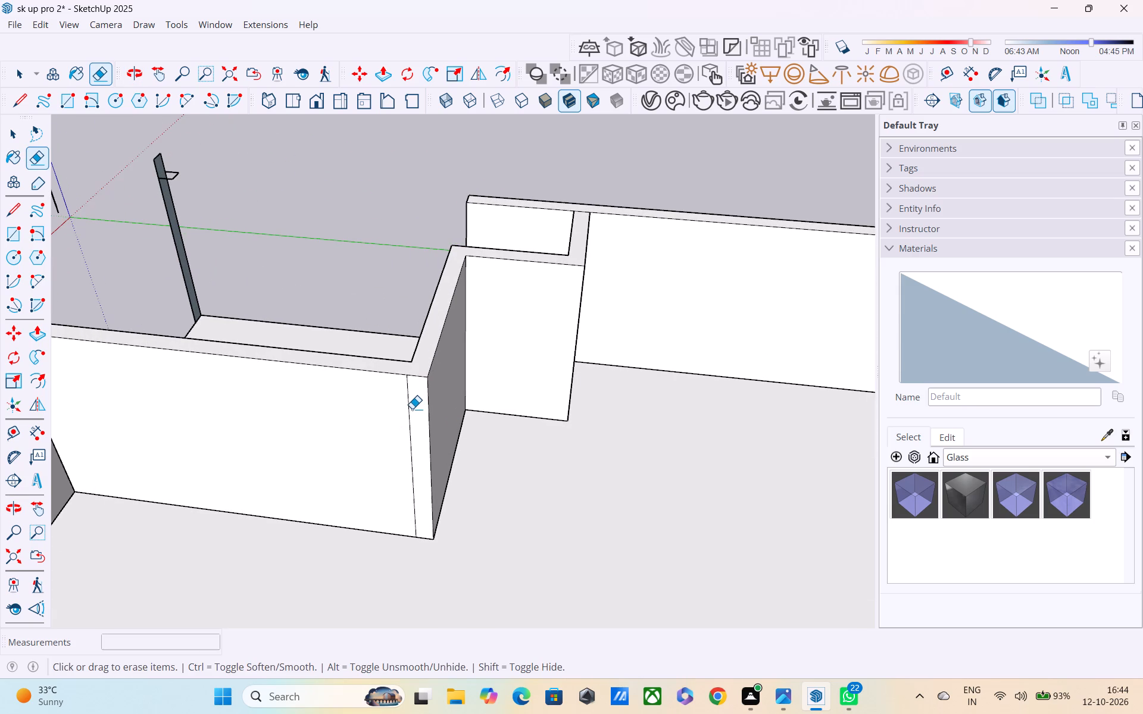
{"action": "left_click", "coordinate": [411, 407]}
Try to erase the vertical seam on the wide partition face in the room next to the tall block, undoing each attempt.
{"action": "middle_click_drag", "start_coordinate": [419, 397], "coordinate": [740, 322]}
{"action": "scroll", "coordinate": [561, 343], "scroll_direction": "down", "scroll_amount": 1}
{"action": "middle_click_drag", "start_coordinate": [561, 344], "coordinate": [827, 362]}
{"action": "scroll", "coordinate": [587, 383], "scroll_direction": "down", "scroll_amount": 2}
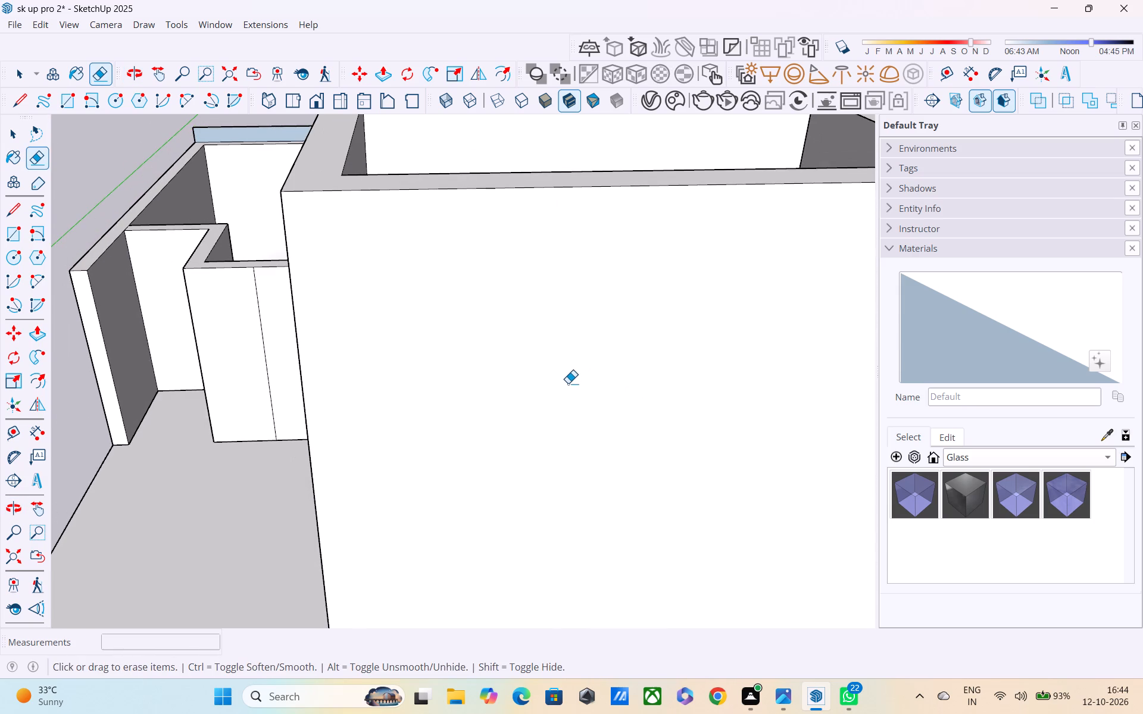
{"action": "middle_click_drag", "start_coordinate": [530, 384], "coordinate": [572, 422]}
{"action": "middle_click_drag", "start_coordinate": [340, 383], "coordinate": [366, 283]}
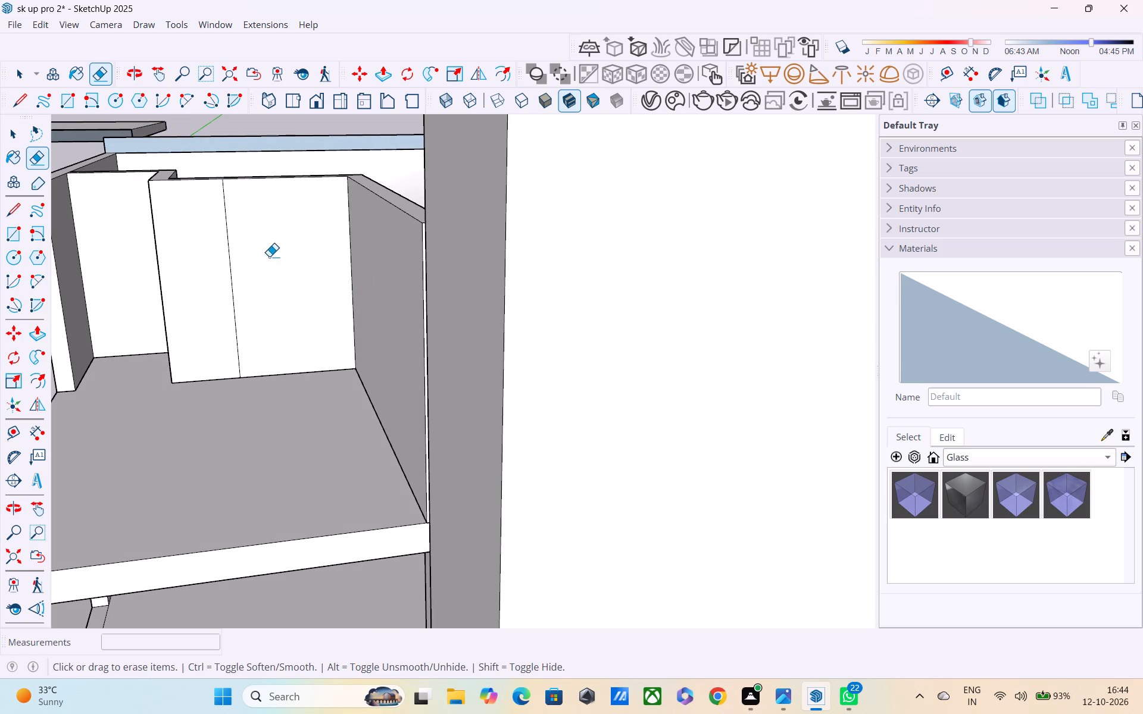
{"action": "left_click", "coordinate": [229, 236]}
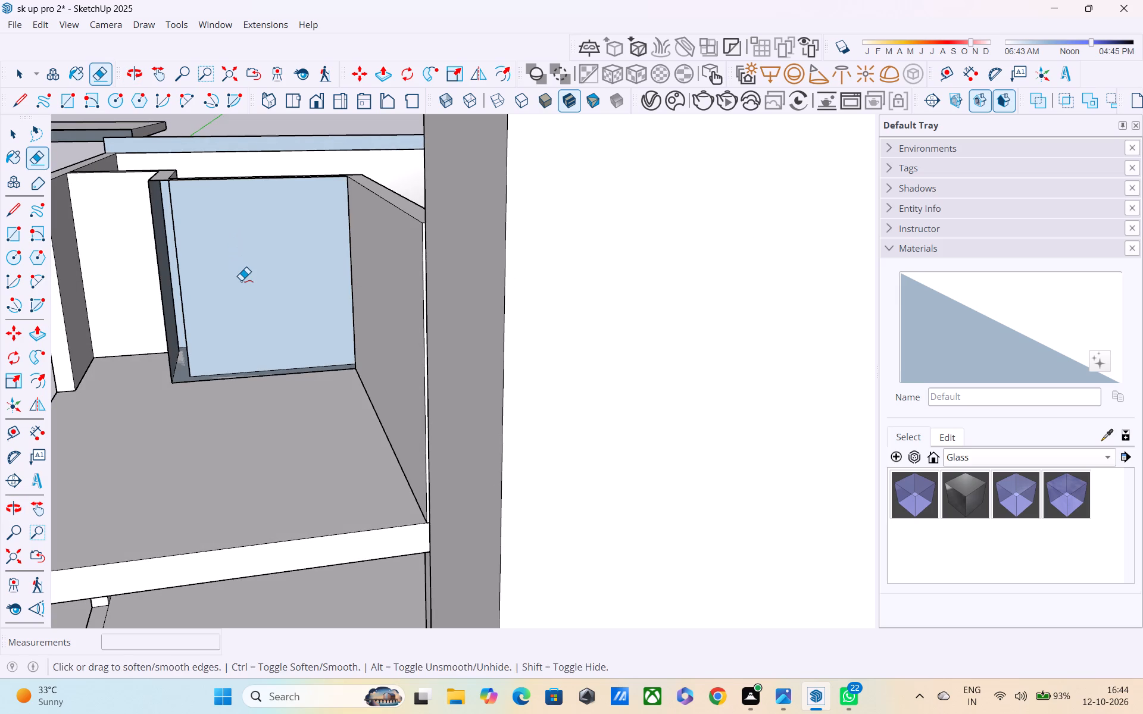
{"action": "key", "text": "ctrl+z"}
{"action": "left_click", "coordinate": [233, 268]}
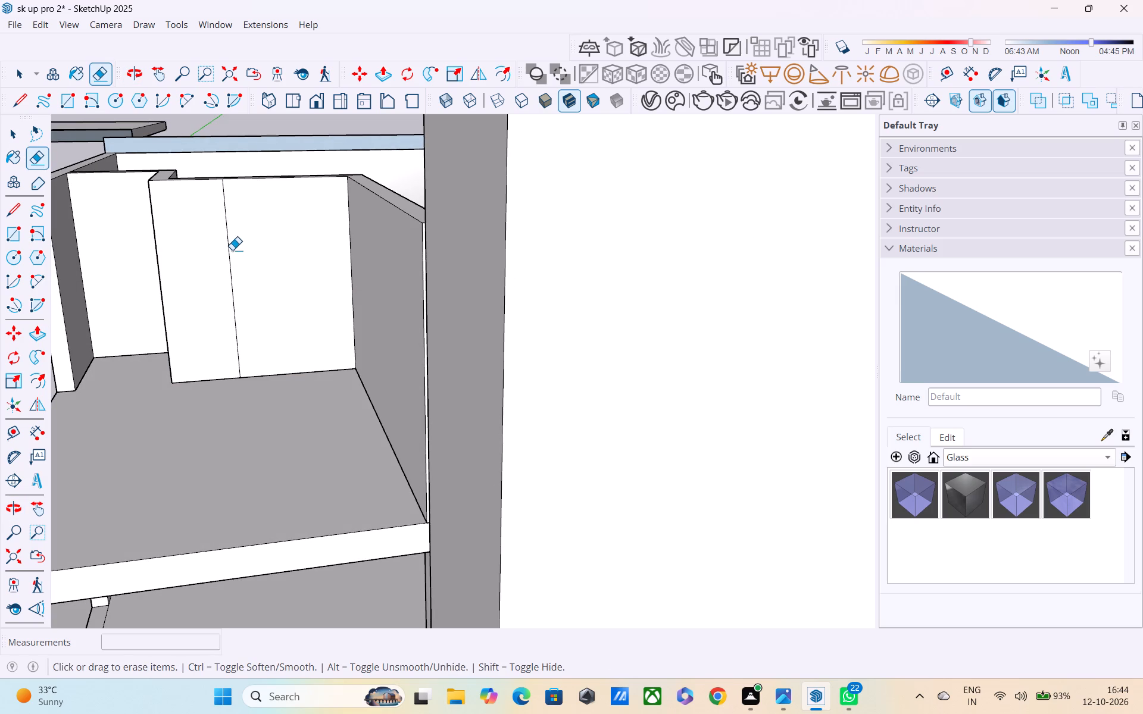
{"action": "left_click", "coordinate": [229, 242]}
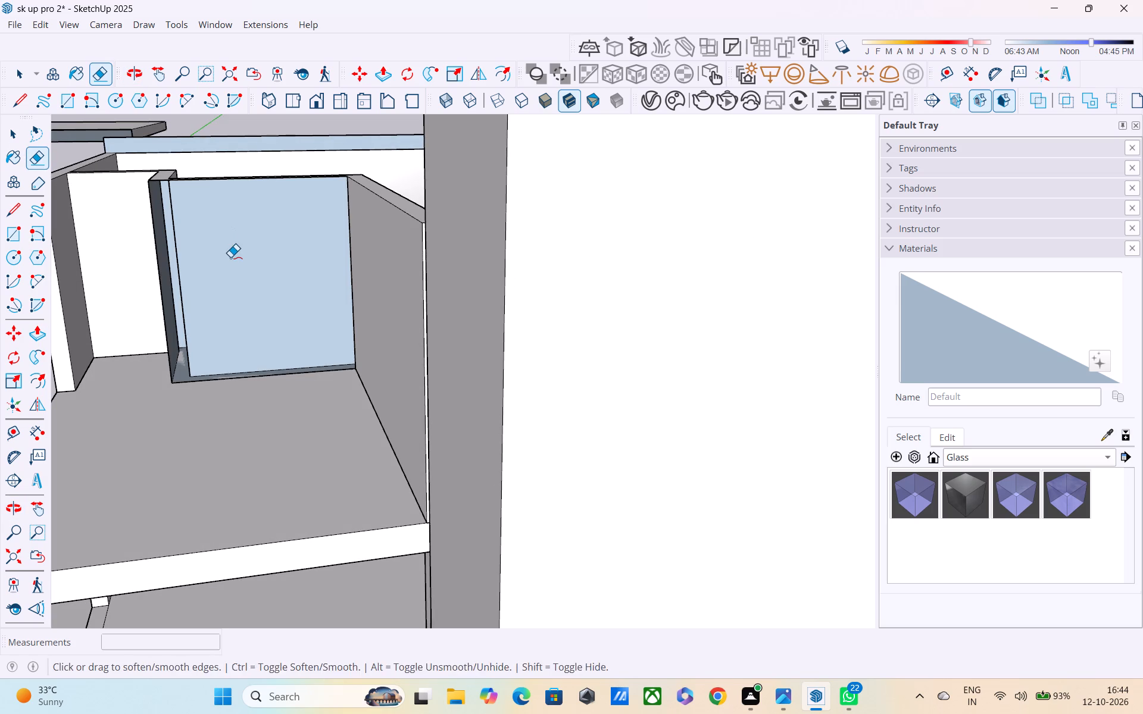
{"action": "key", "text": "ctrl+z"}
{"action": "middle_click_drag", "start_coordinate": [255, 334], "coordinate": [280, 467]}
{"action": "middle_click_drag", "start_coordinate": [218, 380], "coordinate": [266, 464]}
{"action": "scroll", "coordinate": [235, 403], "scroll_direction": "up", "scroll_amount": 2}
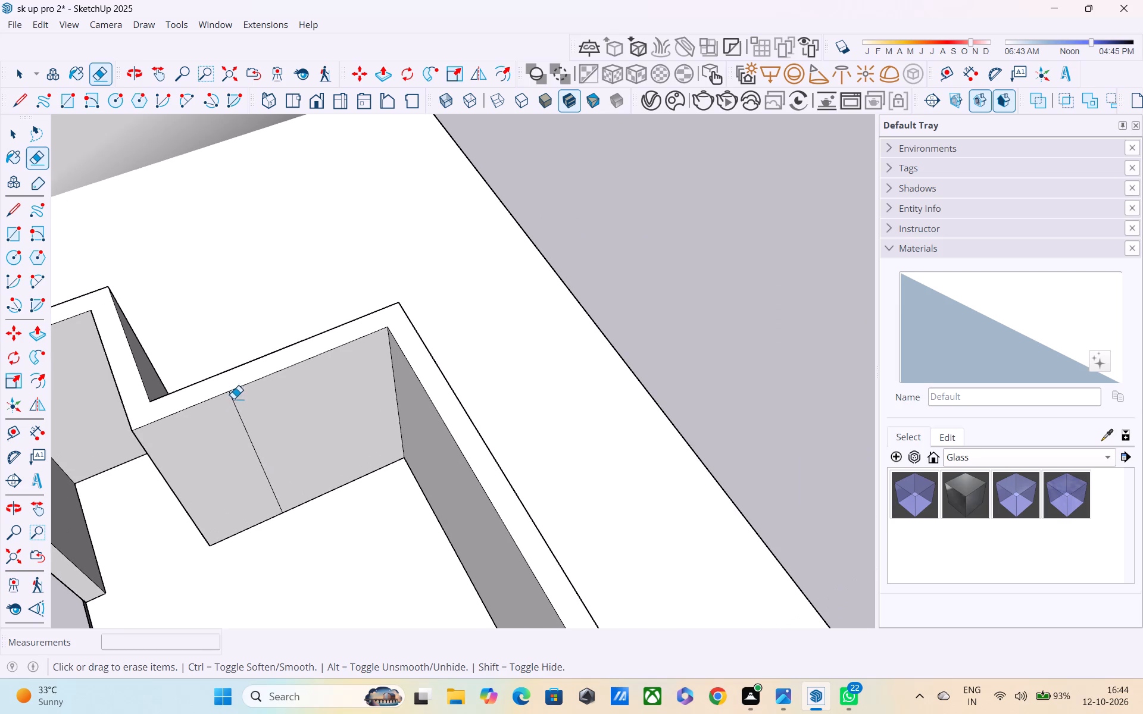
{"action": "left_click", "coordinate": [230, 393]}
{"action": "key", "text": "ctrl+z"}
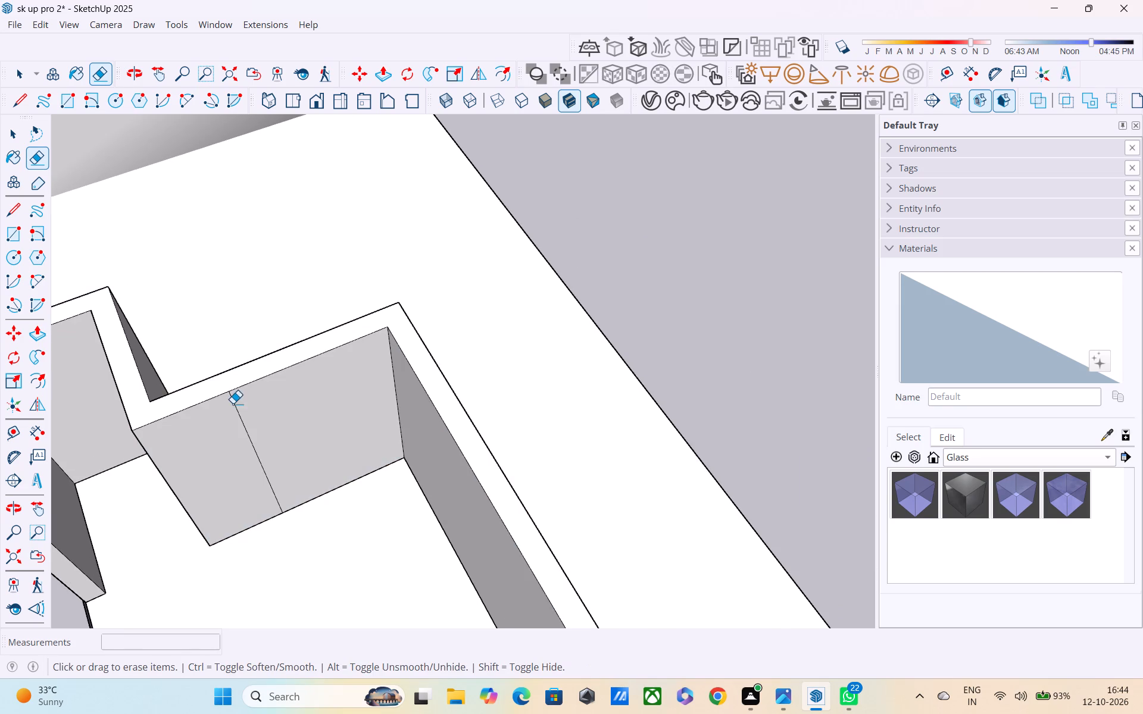
Erase the vertical seam splitting the wide partition face in the room next to the tall block.
{"action": "scroll", "coordinate": [237, 410], "scroll_direction": "up", "scroll_amount": 2}
{"action": "left_click", "coordinate": [237, 410]}
{"action": "scroll", "coordinate": [237, 410], "scroll_direction": "down", "scroll_amount": 1}
{"action": "middle_click_drag", "start_coordinate": [255, 454], "coordinate": [254, 337]}
{"action": "middle_click_drag", "start_coordinate": [253, 377], "coordinate": [253, 263]}
{"action": "key", "text": "Escape"}
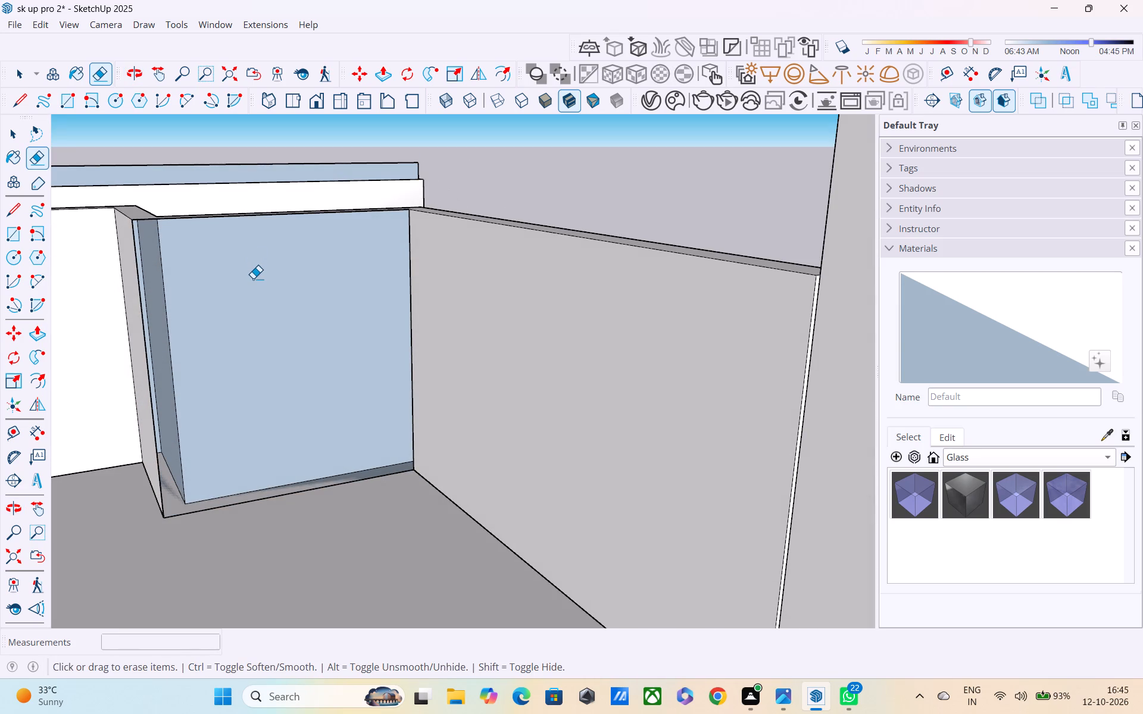
Draw a rectangle across the open wall side, from its upper corner to the opposite floor corner, to rebuild the face.
{"action": "key", "text": "r"}
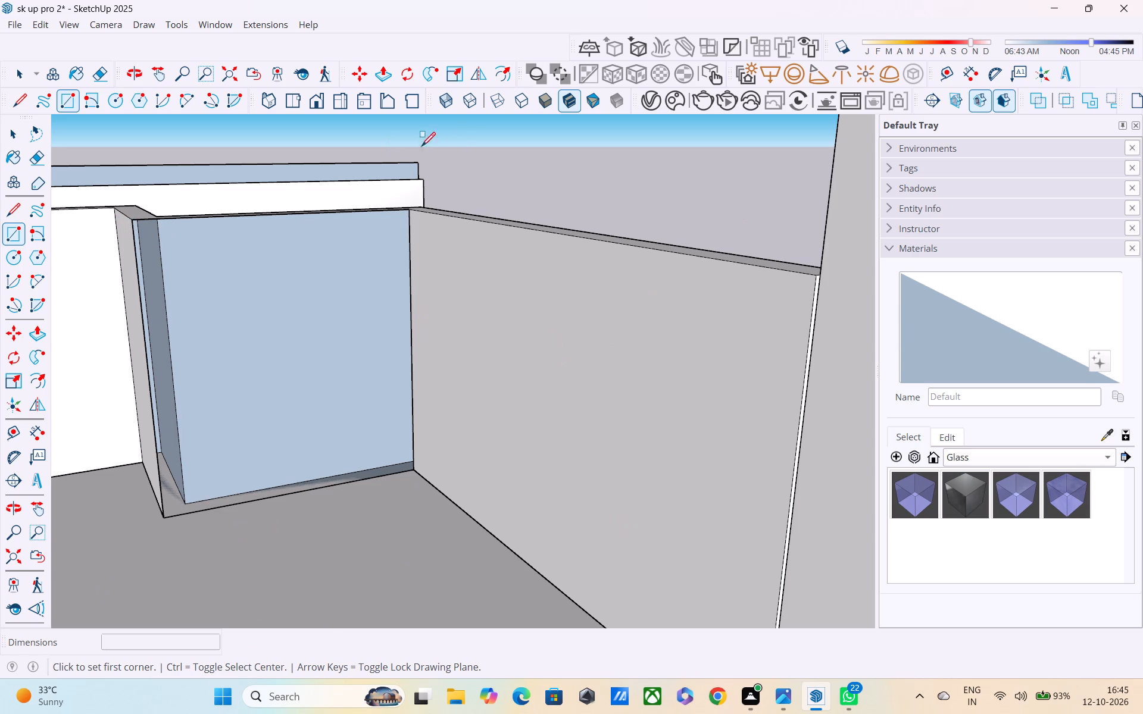
{"action": "left_click", "coordinate": [133, 223]}
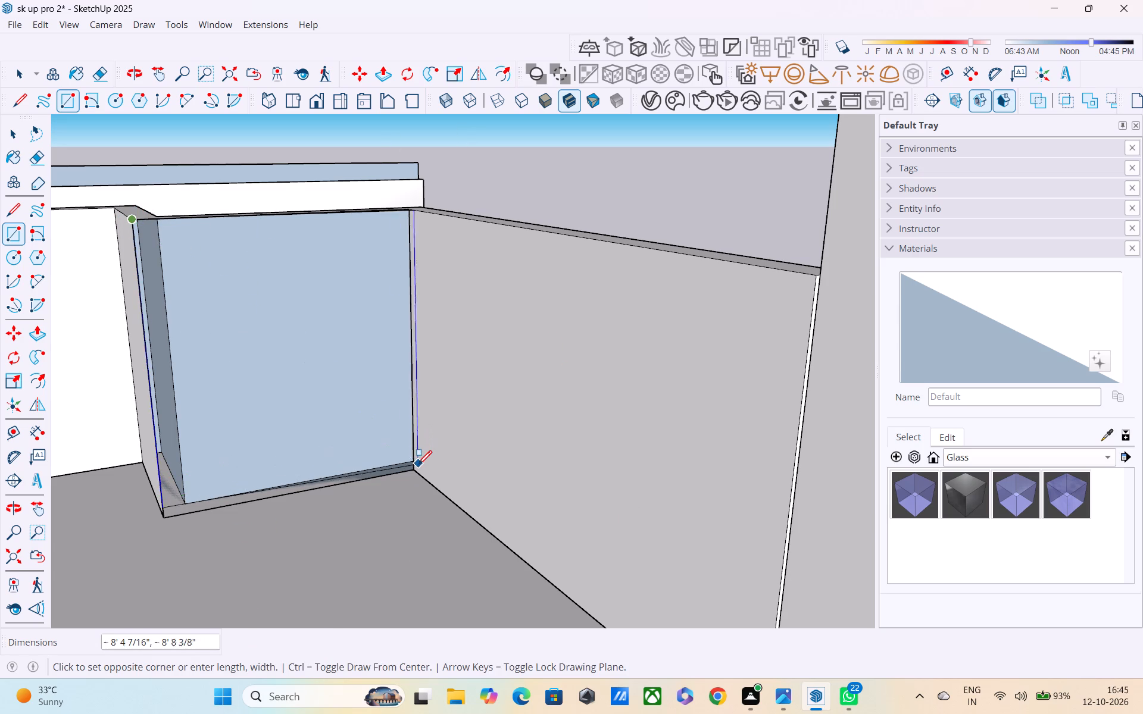
{"action": "left_click", "coordinate": [417, 469]}
{"action": "middle_click_drag", "start_coordinate": [409, 477], "coordinate": [399, 609]}
{"action": "scroll", "coordinate": [408, 479], "scroll_direction": "down", "scroll_amount": 1}
{"action": "scroll", "coordinate": [295, 538], "scroll_direction": "down", "scroll_amount": 3}
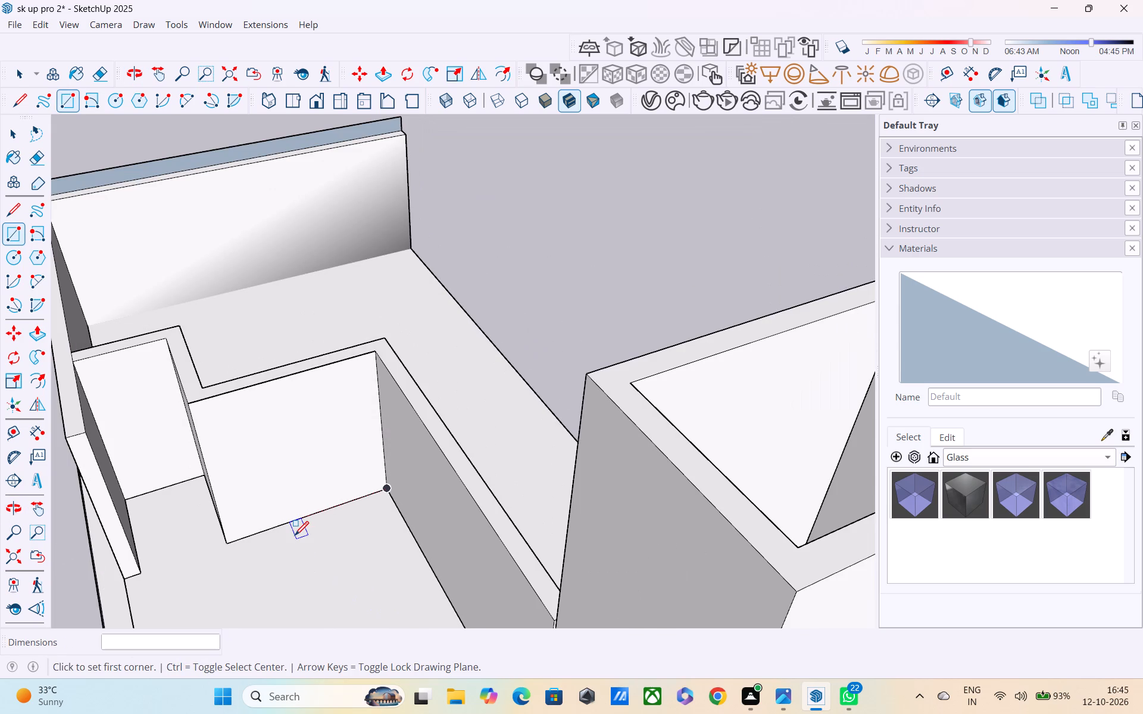
{"action": "key", "text": "Escape"}
{"action": "middle_click_drag", "start_coordinate": [289, 528], "coordinate": [289, 380]}
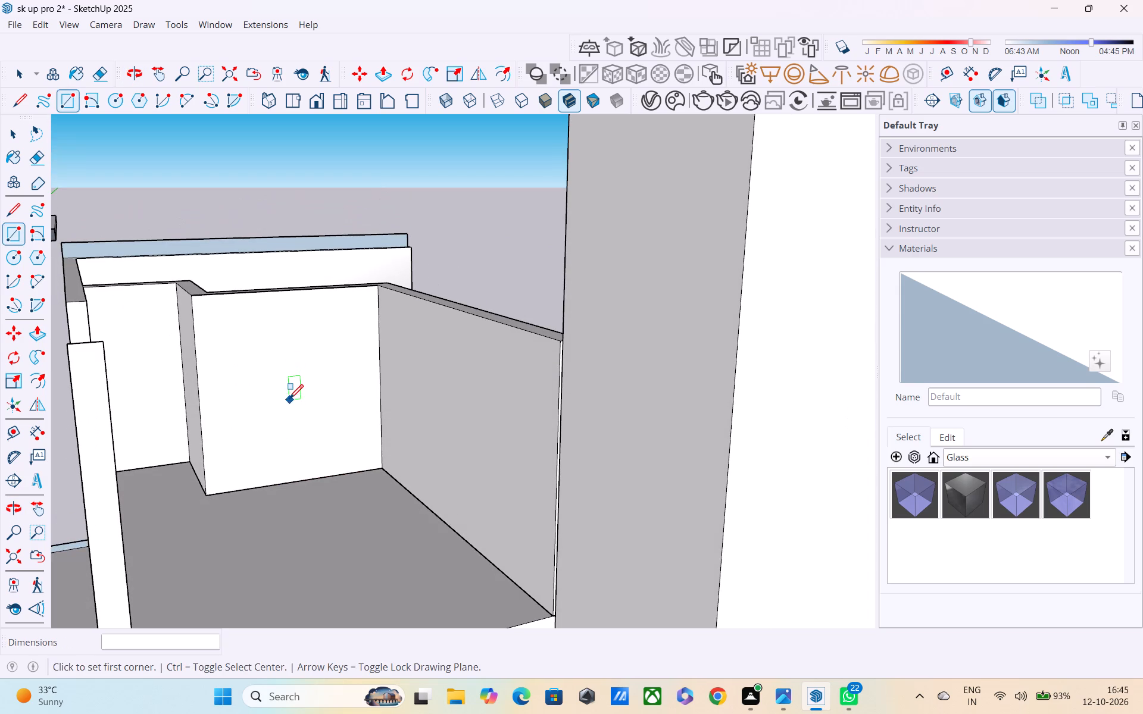
{"action": "key", "text": "space"}
{"action": "key", "text": "space"}
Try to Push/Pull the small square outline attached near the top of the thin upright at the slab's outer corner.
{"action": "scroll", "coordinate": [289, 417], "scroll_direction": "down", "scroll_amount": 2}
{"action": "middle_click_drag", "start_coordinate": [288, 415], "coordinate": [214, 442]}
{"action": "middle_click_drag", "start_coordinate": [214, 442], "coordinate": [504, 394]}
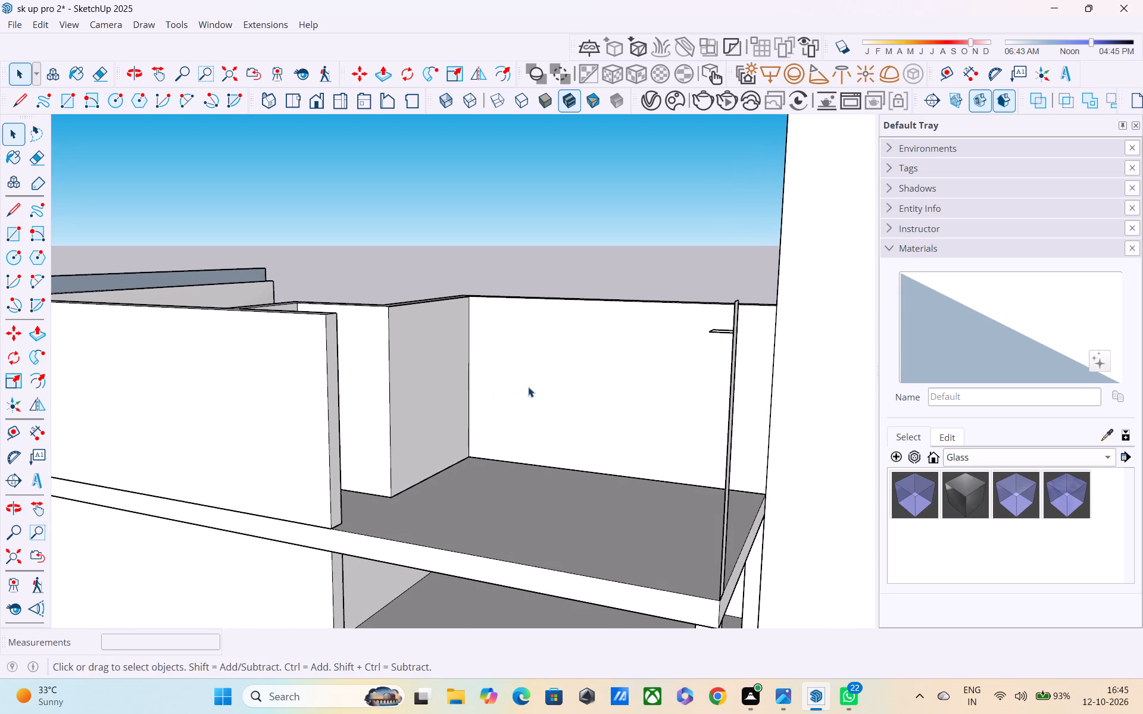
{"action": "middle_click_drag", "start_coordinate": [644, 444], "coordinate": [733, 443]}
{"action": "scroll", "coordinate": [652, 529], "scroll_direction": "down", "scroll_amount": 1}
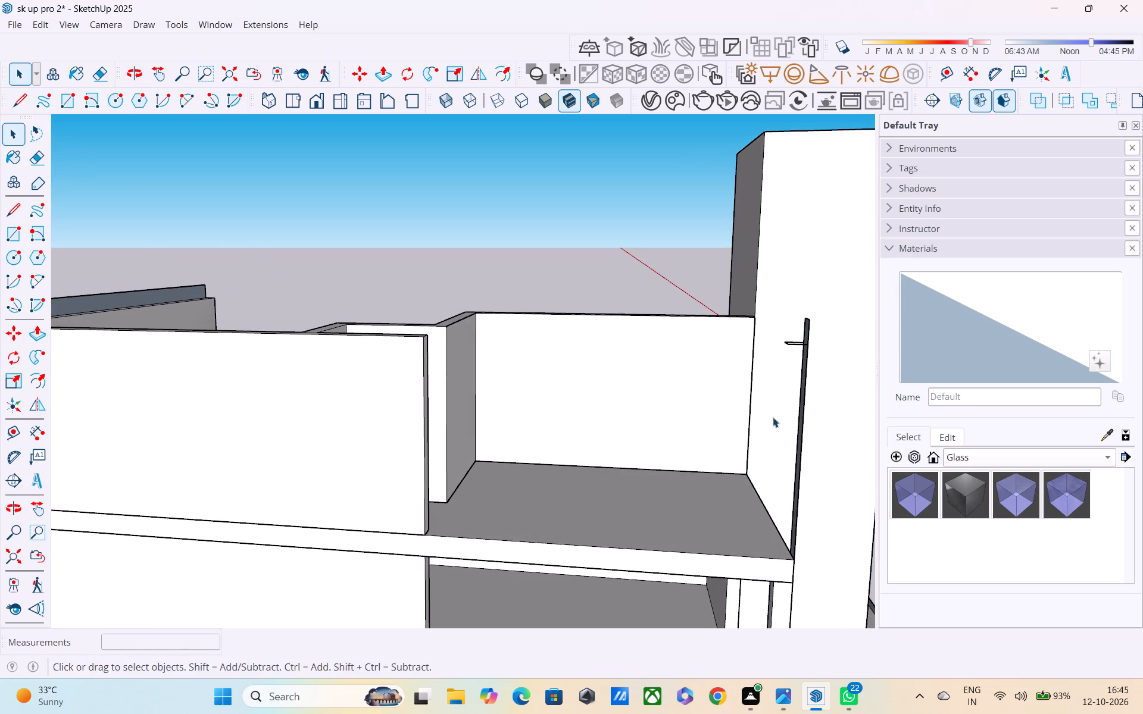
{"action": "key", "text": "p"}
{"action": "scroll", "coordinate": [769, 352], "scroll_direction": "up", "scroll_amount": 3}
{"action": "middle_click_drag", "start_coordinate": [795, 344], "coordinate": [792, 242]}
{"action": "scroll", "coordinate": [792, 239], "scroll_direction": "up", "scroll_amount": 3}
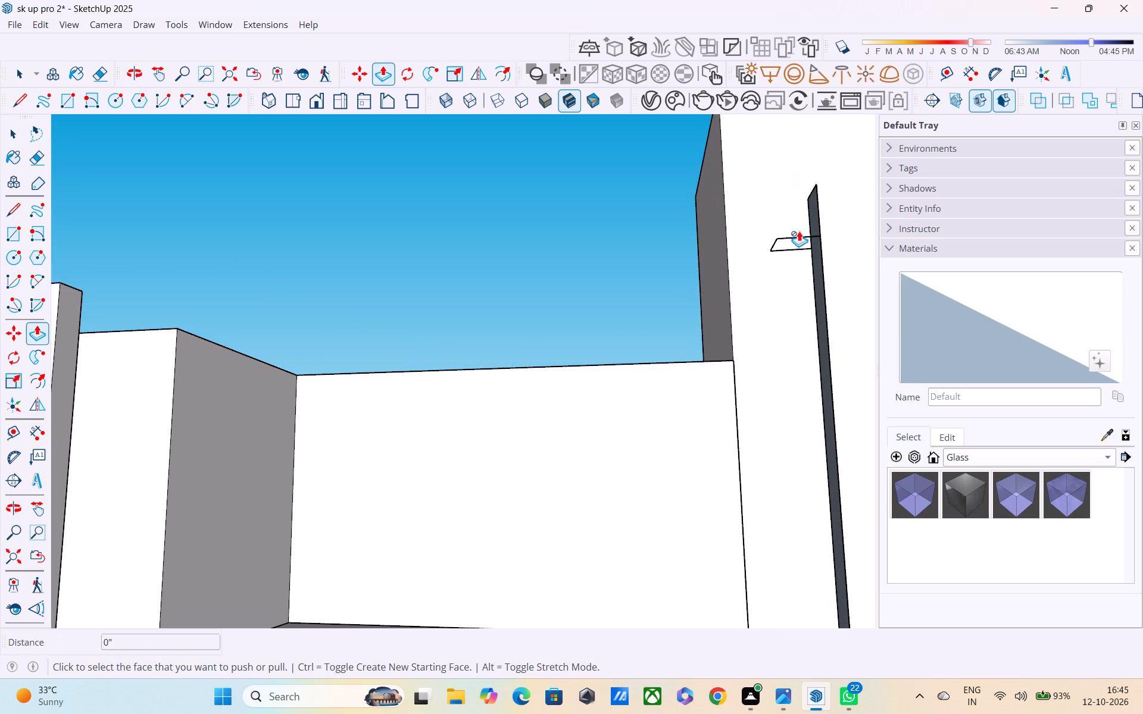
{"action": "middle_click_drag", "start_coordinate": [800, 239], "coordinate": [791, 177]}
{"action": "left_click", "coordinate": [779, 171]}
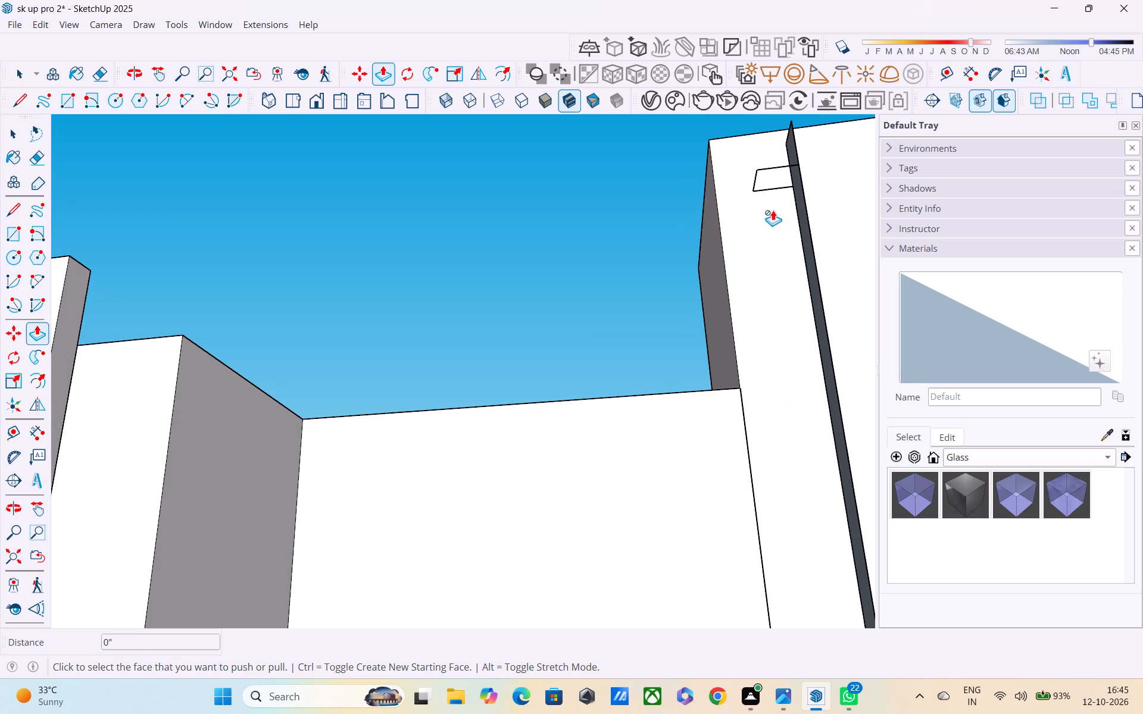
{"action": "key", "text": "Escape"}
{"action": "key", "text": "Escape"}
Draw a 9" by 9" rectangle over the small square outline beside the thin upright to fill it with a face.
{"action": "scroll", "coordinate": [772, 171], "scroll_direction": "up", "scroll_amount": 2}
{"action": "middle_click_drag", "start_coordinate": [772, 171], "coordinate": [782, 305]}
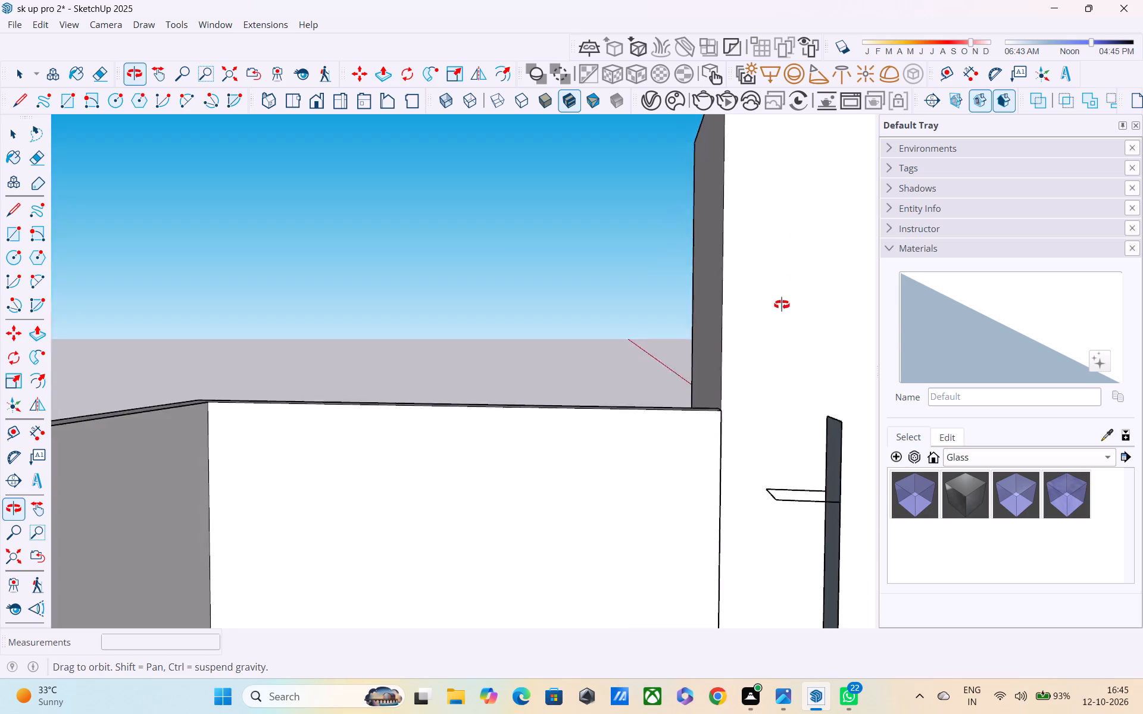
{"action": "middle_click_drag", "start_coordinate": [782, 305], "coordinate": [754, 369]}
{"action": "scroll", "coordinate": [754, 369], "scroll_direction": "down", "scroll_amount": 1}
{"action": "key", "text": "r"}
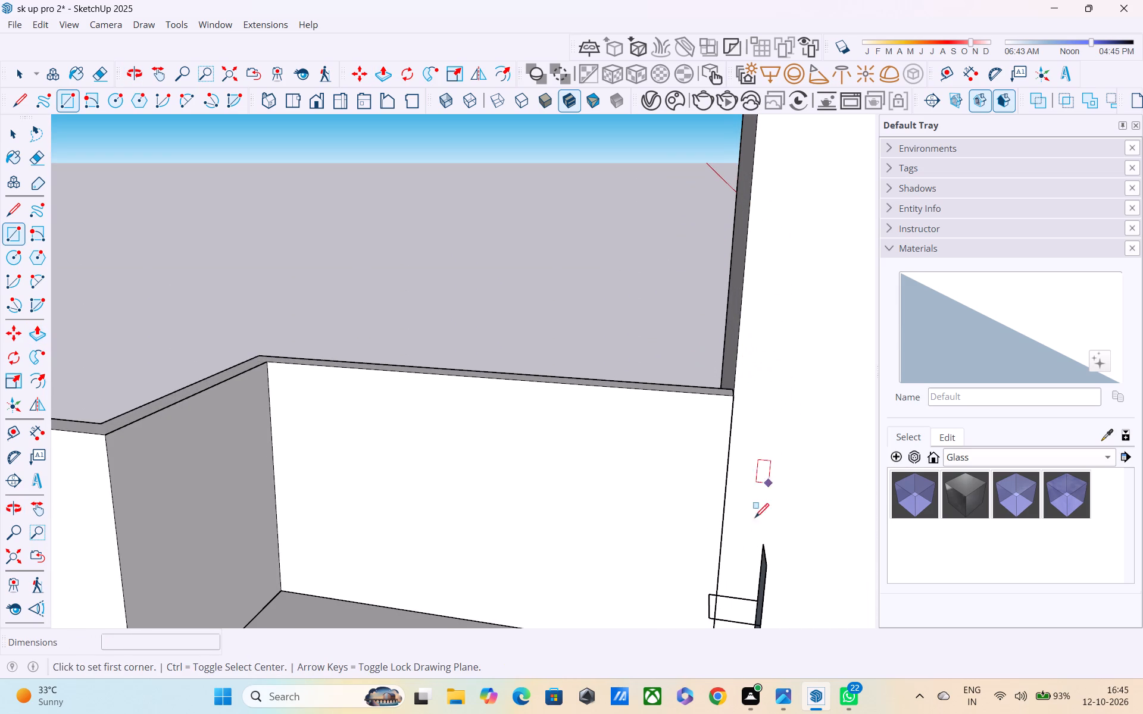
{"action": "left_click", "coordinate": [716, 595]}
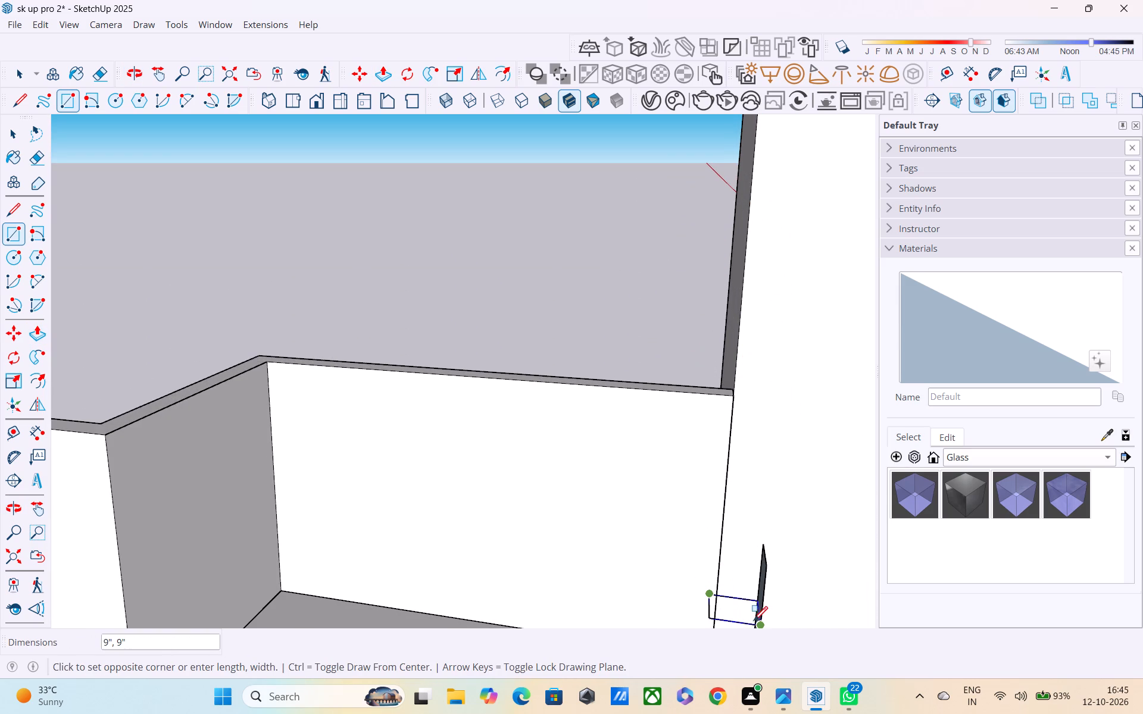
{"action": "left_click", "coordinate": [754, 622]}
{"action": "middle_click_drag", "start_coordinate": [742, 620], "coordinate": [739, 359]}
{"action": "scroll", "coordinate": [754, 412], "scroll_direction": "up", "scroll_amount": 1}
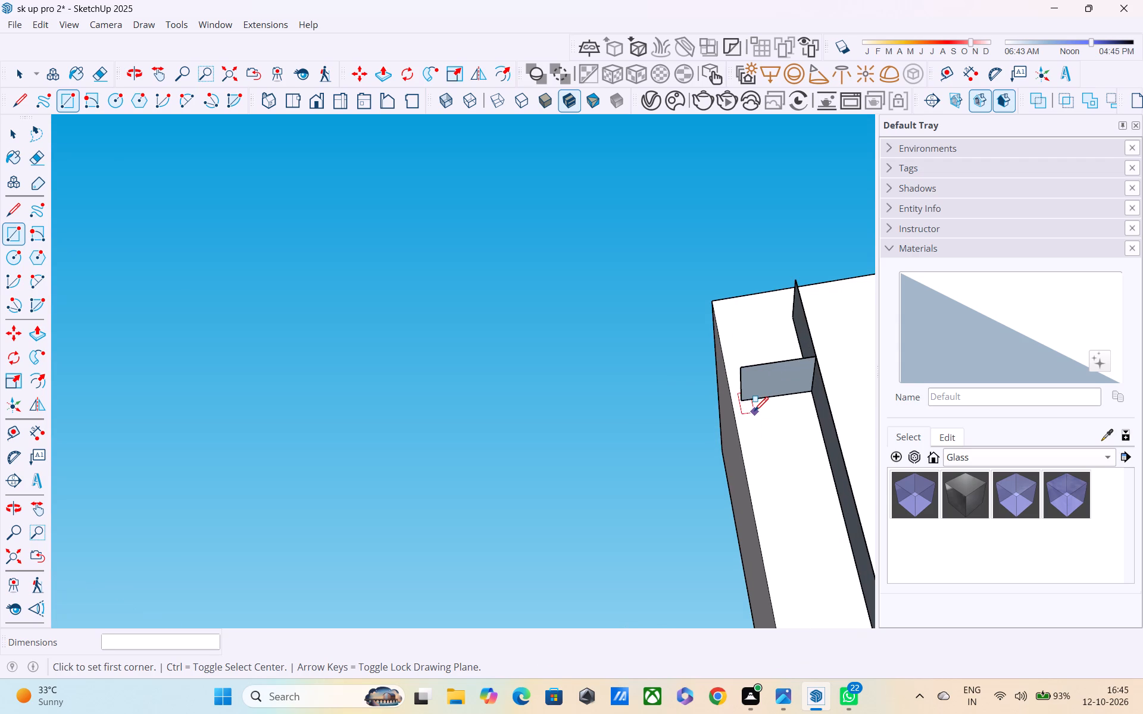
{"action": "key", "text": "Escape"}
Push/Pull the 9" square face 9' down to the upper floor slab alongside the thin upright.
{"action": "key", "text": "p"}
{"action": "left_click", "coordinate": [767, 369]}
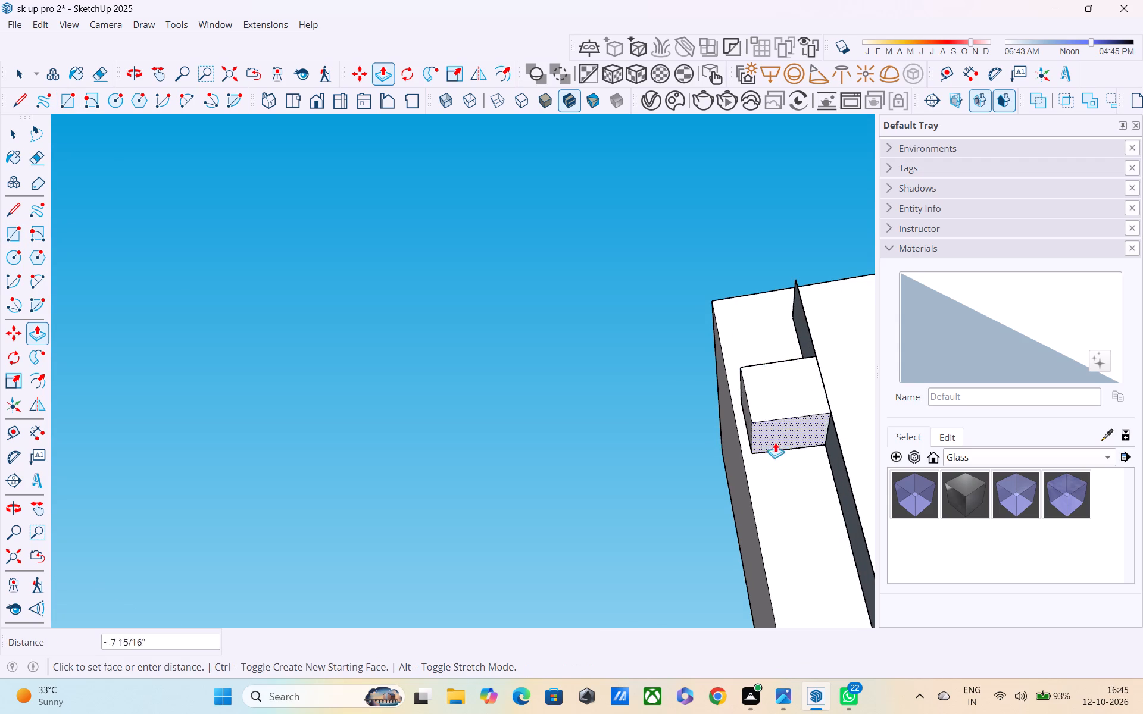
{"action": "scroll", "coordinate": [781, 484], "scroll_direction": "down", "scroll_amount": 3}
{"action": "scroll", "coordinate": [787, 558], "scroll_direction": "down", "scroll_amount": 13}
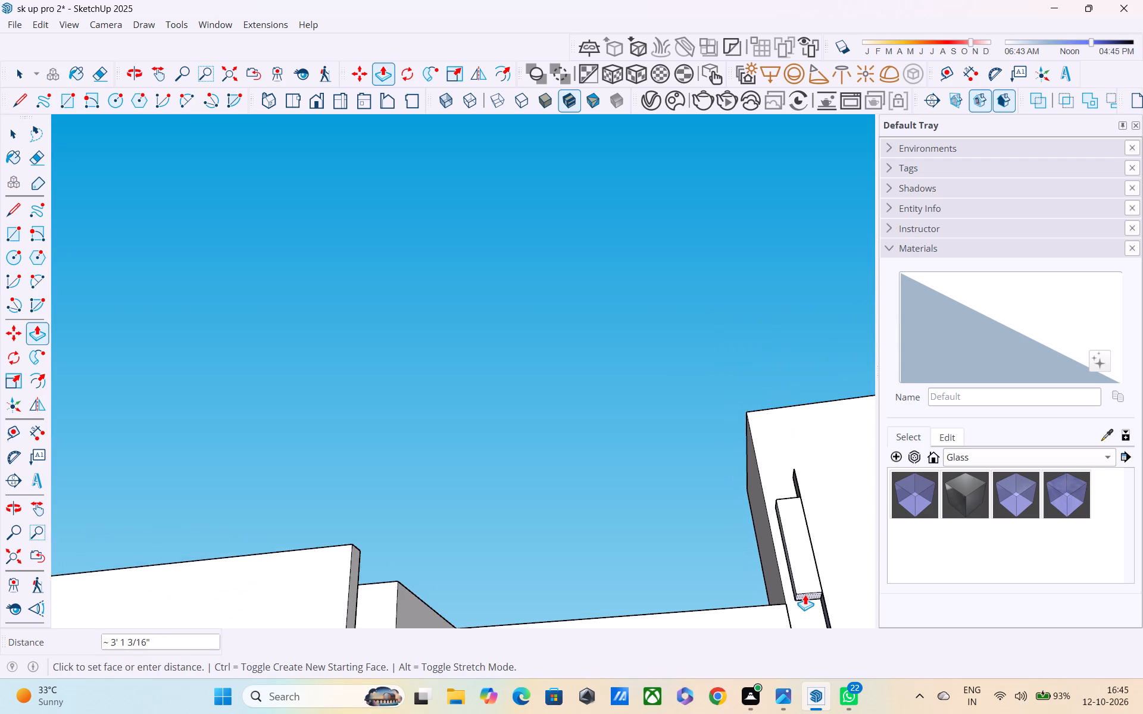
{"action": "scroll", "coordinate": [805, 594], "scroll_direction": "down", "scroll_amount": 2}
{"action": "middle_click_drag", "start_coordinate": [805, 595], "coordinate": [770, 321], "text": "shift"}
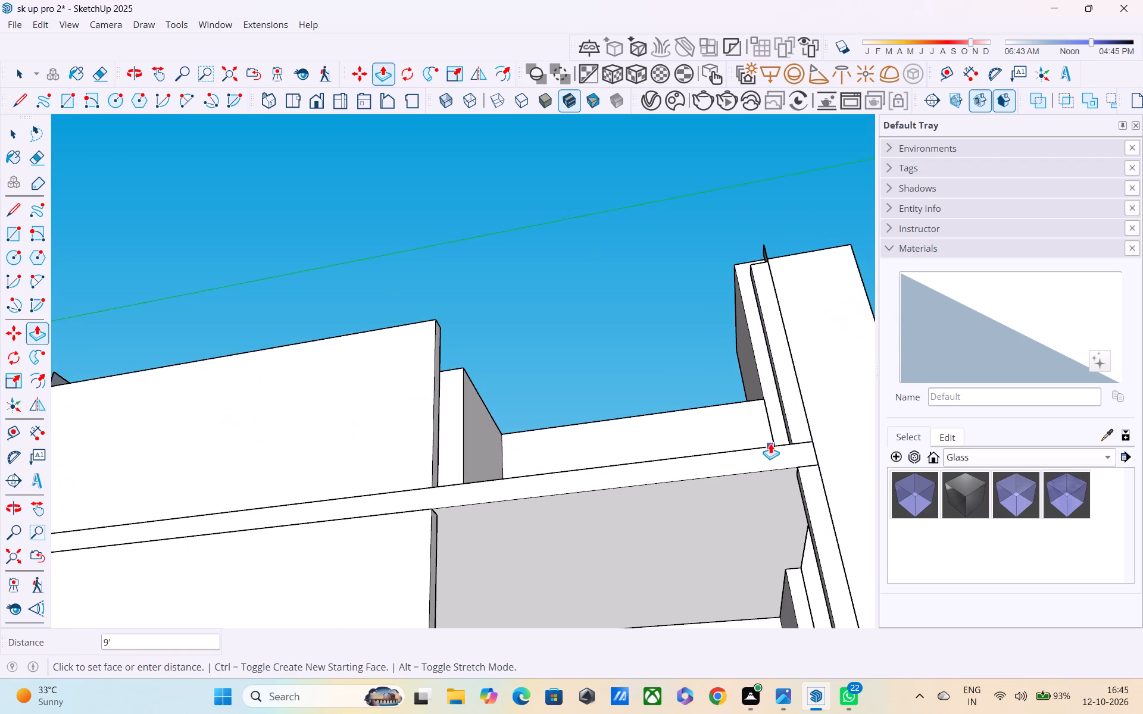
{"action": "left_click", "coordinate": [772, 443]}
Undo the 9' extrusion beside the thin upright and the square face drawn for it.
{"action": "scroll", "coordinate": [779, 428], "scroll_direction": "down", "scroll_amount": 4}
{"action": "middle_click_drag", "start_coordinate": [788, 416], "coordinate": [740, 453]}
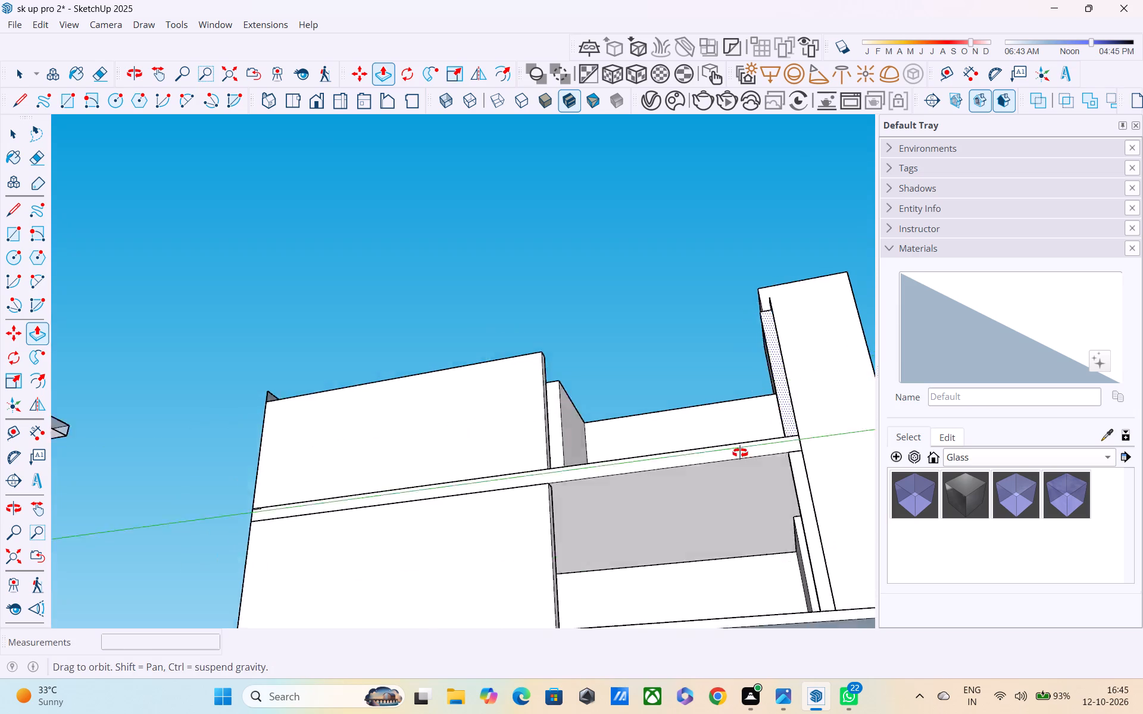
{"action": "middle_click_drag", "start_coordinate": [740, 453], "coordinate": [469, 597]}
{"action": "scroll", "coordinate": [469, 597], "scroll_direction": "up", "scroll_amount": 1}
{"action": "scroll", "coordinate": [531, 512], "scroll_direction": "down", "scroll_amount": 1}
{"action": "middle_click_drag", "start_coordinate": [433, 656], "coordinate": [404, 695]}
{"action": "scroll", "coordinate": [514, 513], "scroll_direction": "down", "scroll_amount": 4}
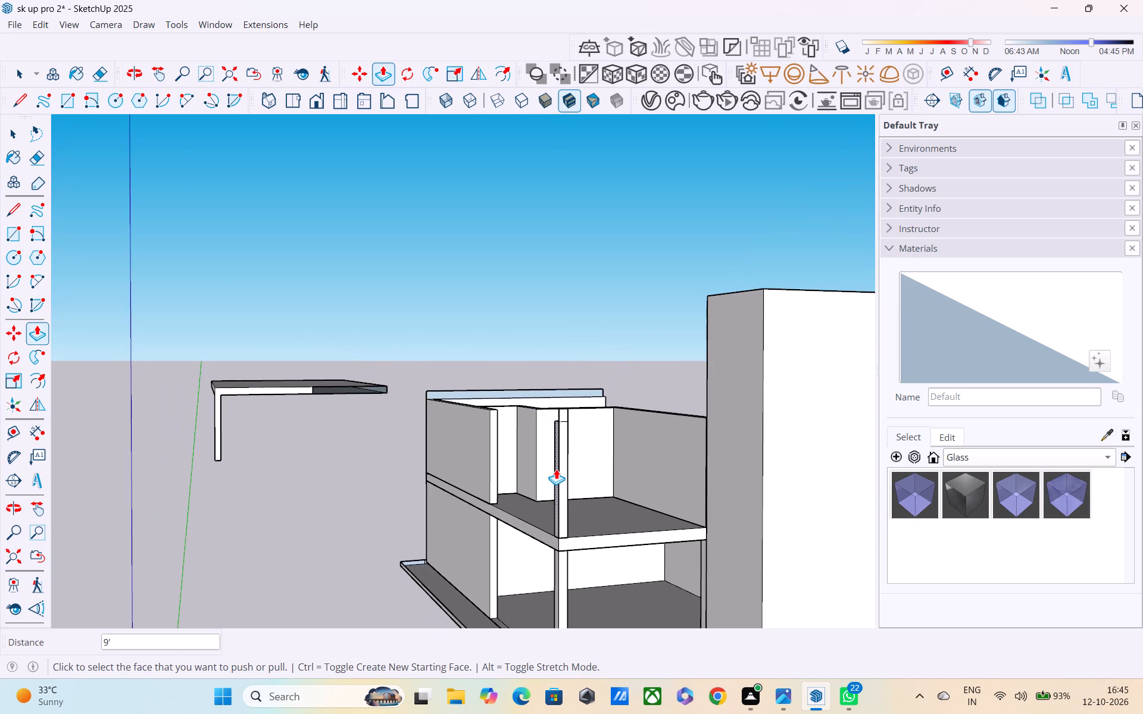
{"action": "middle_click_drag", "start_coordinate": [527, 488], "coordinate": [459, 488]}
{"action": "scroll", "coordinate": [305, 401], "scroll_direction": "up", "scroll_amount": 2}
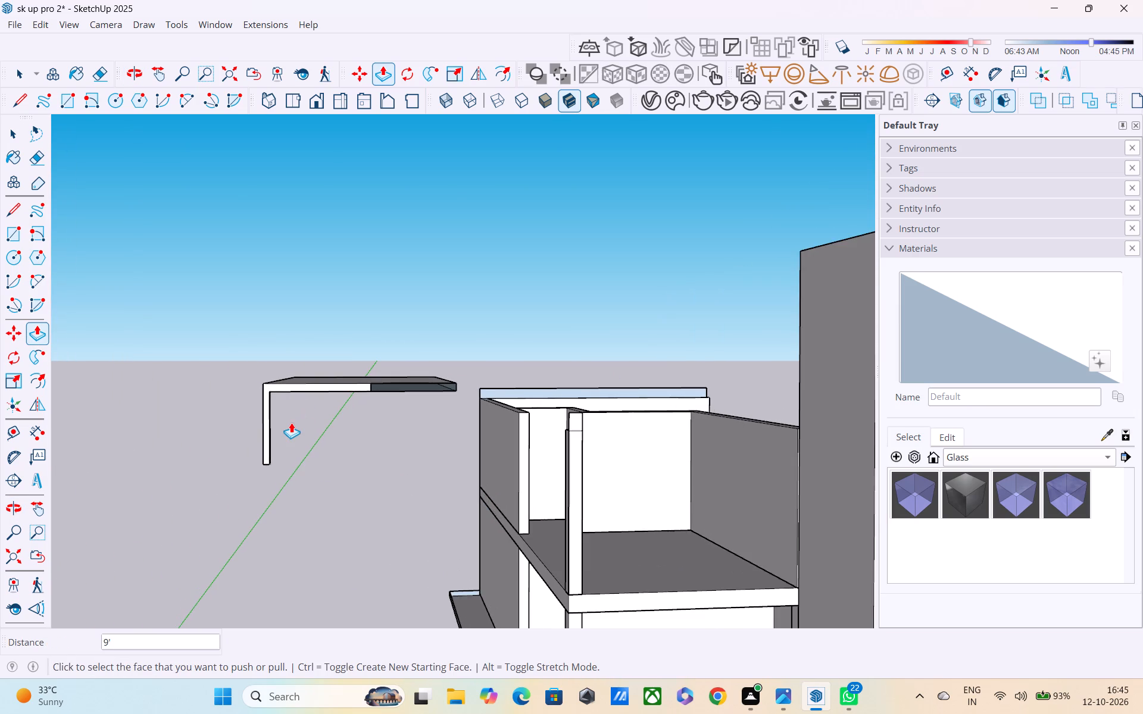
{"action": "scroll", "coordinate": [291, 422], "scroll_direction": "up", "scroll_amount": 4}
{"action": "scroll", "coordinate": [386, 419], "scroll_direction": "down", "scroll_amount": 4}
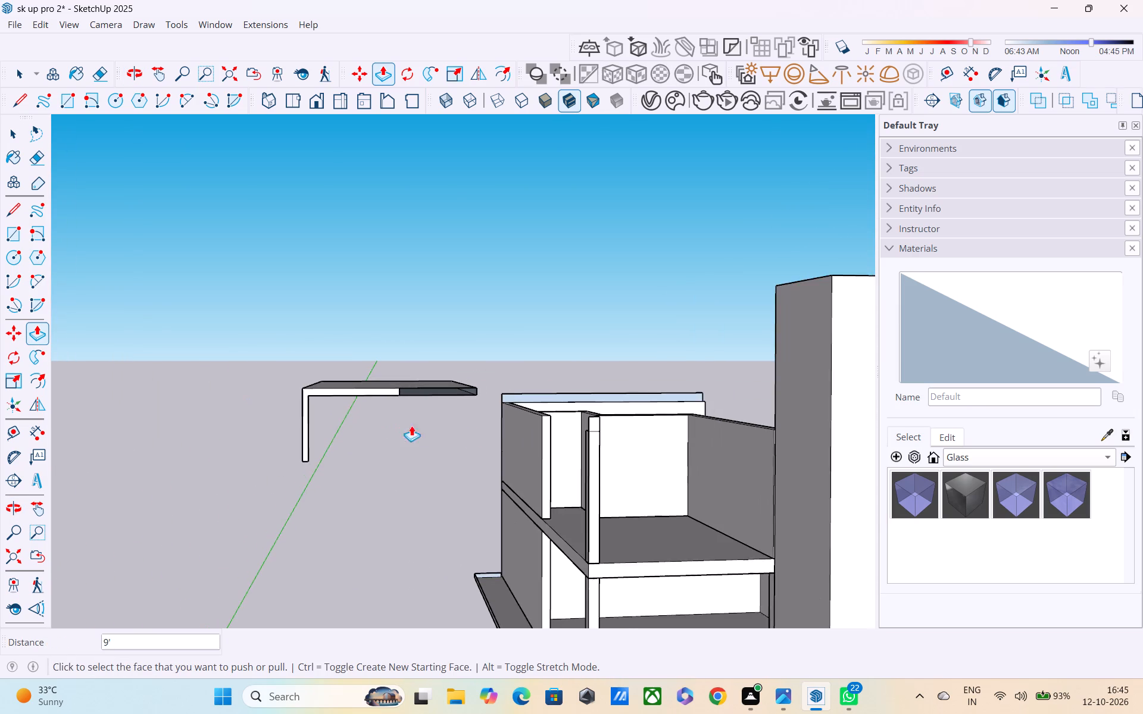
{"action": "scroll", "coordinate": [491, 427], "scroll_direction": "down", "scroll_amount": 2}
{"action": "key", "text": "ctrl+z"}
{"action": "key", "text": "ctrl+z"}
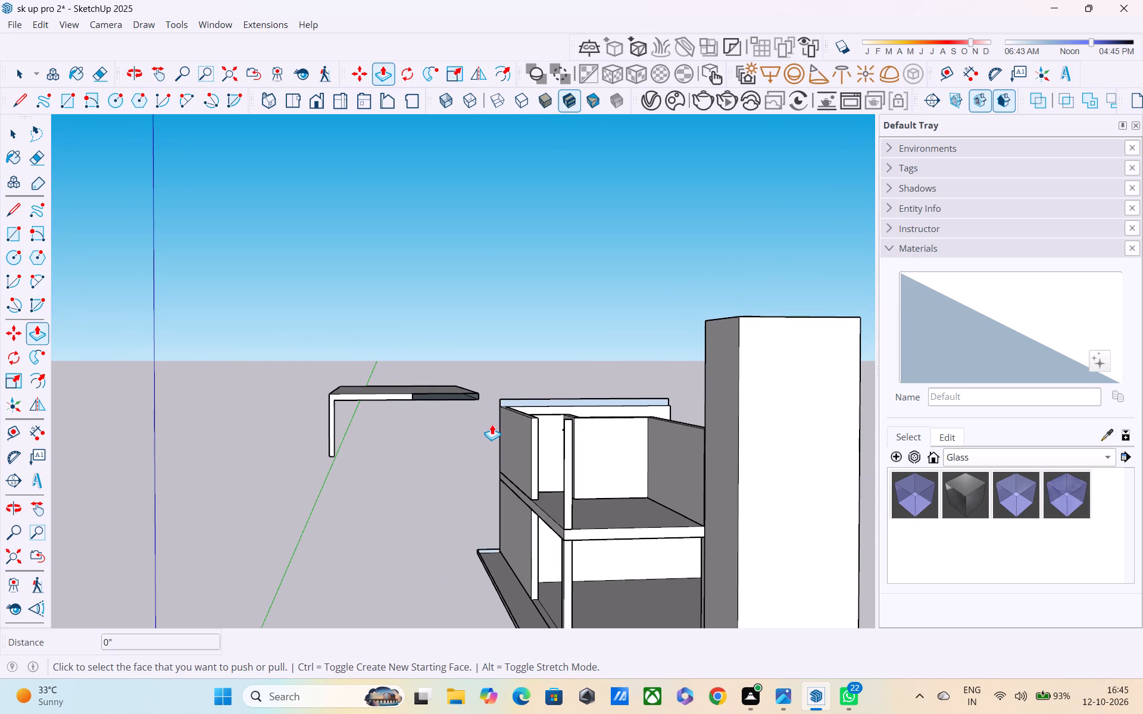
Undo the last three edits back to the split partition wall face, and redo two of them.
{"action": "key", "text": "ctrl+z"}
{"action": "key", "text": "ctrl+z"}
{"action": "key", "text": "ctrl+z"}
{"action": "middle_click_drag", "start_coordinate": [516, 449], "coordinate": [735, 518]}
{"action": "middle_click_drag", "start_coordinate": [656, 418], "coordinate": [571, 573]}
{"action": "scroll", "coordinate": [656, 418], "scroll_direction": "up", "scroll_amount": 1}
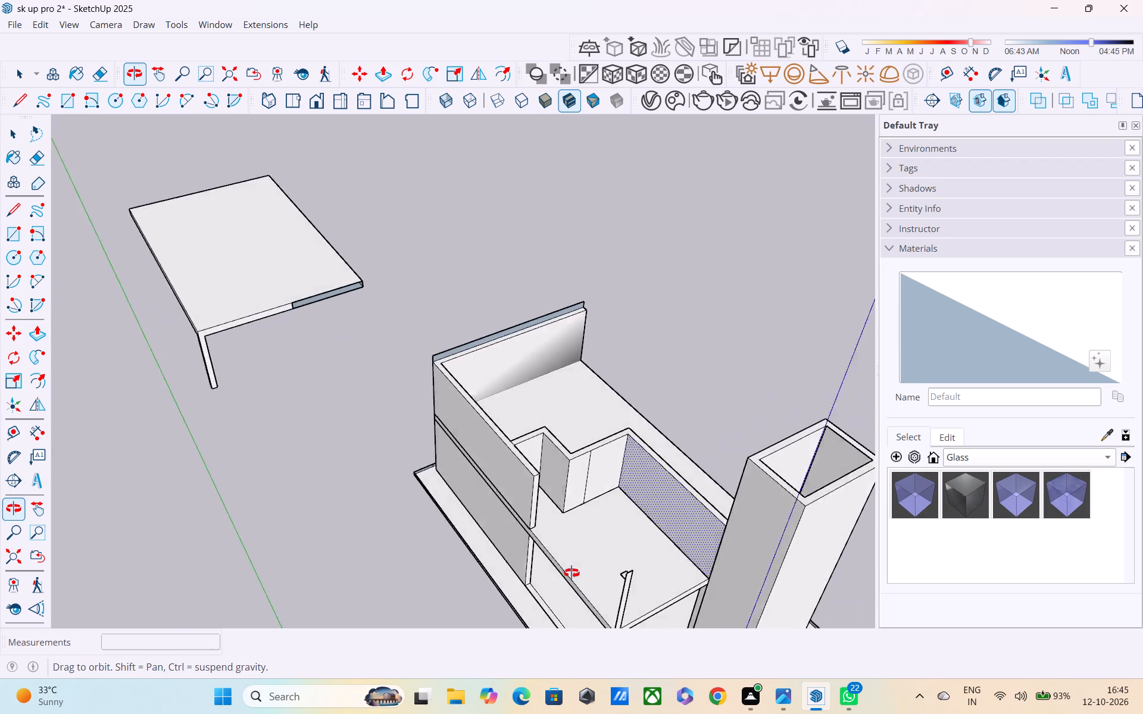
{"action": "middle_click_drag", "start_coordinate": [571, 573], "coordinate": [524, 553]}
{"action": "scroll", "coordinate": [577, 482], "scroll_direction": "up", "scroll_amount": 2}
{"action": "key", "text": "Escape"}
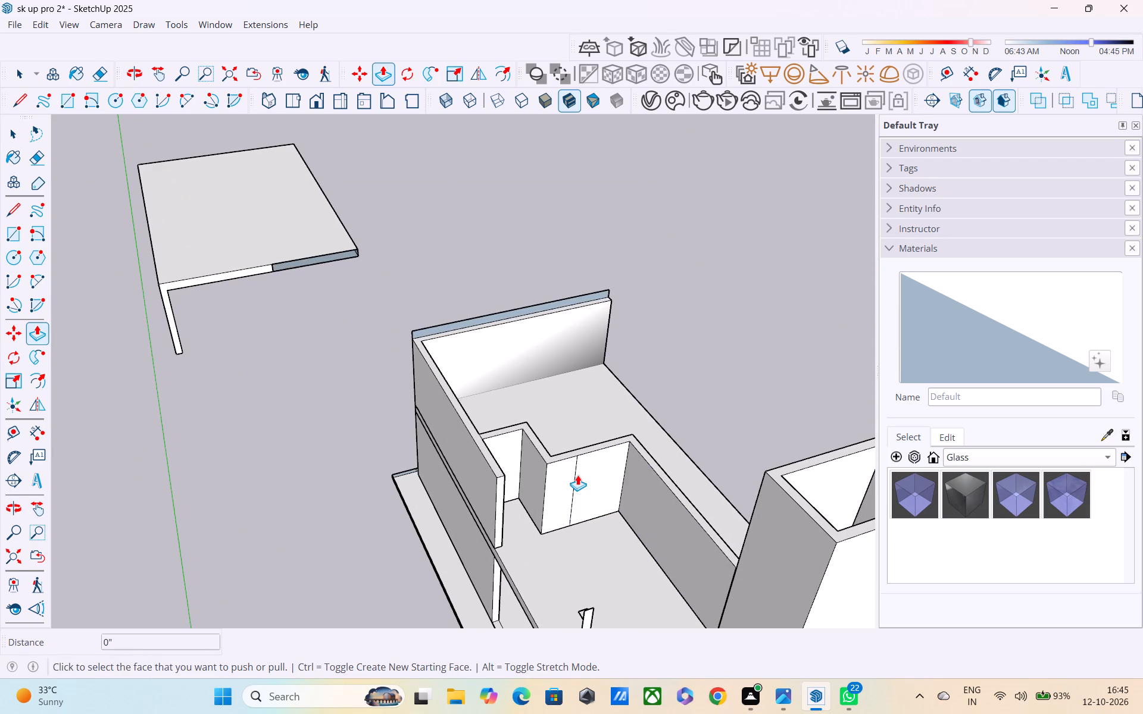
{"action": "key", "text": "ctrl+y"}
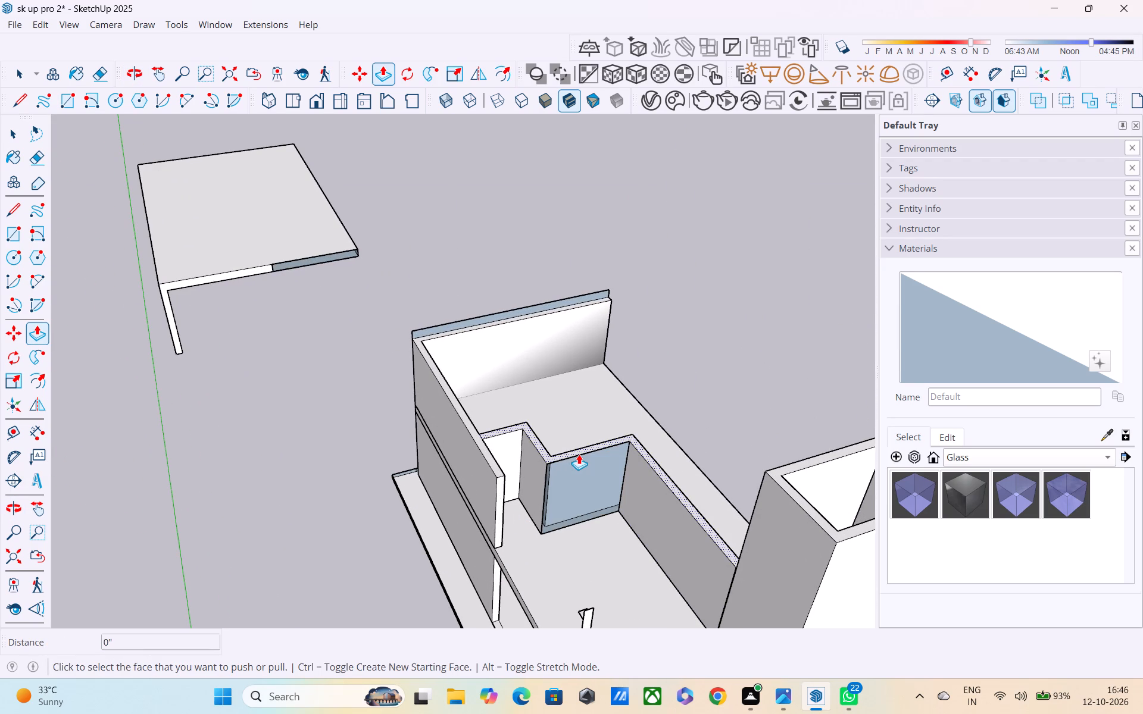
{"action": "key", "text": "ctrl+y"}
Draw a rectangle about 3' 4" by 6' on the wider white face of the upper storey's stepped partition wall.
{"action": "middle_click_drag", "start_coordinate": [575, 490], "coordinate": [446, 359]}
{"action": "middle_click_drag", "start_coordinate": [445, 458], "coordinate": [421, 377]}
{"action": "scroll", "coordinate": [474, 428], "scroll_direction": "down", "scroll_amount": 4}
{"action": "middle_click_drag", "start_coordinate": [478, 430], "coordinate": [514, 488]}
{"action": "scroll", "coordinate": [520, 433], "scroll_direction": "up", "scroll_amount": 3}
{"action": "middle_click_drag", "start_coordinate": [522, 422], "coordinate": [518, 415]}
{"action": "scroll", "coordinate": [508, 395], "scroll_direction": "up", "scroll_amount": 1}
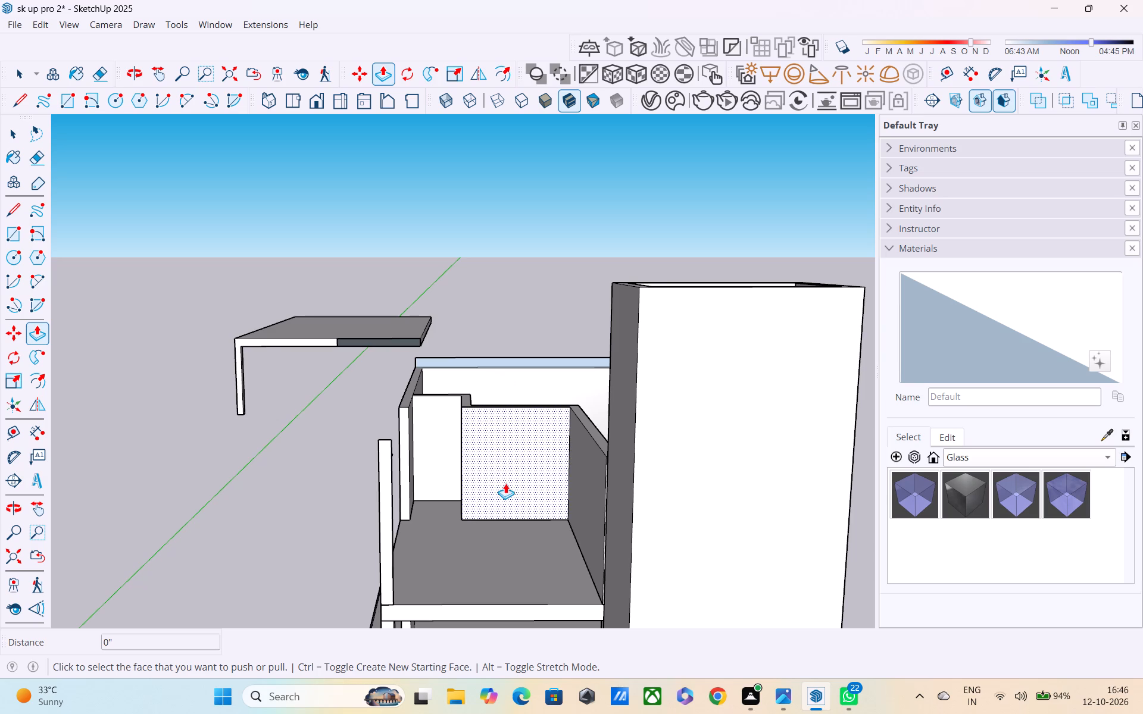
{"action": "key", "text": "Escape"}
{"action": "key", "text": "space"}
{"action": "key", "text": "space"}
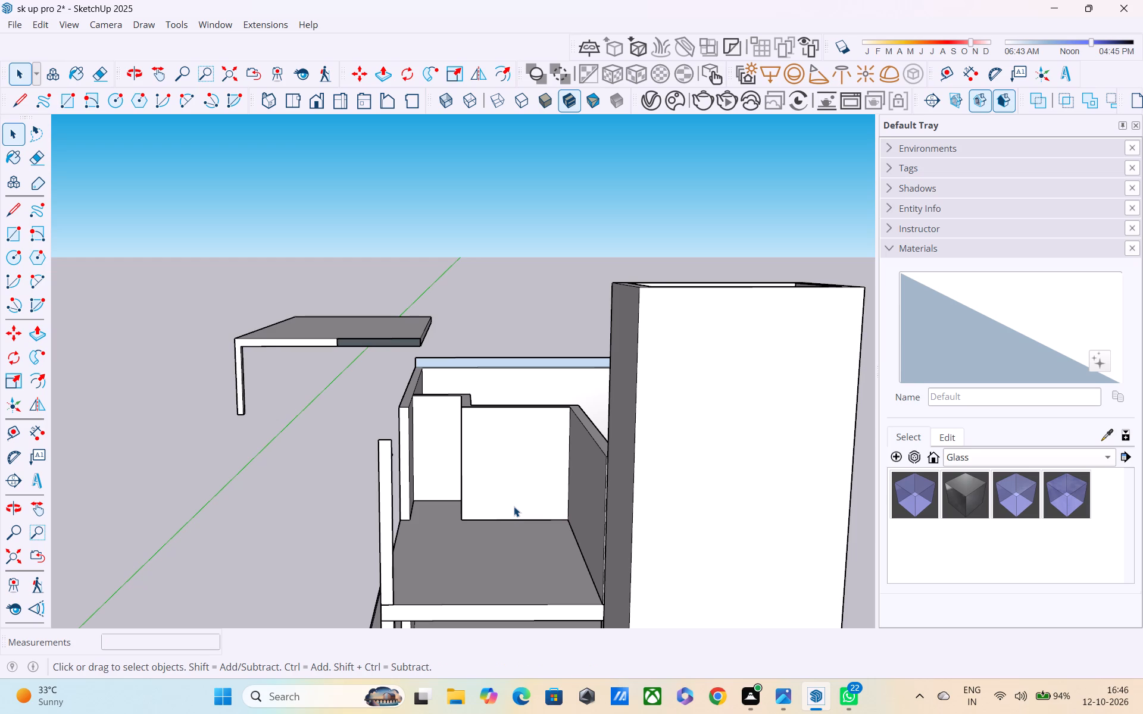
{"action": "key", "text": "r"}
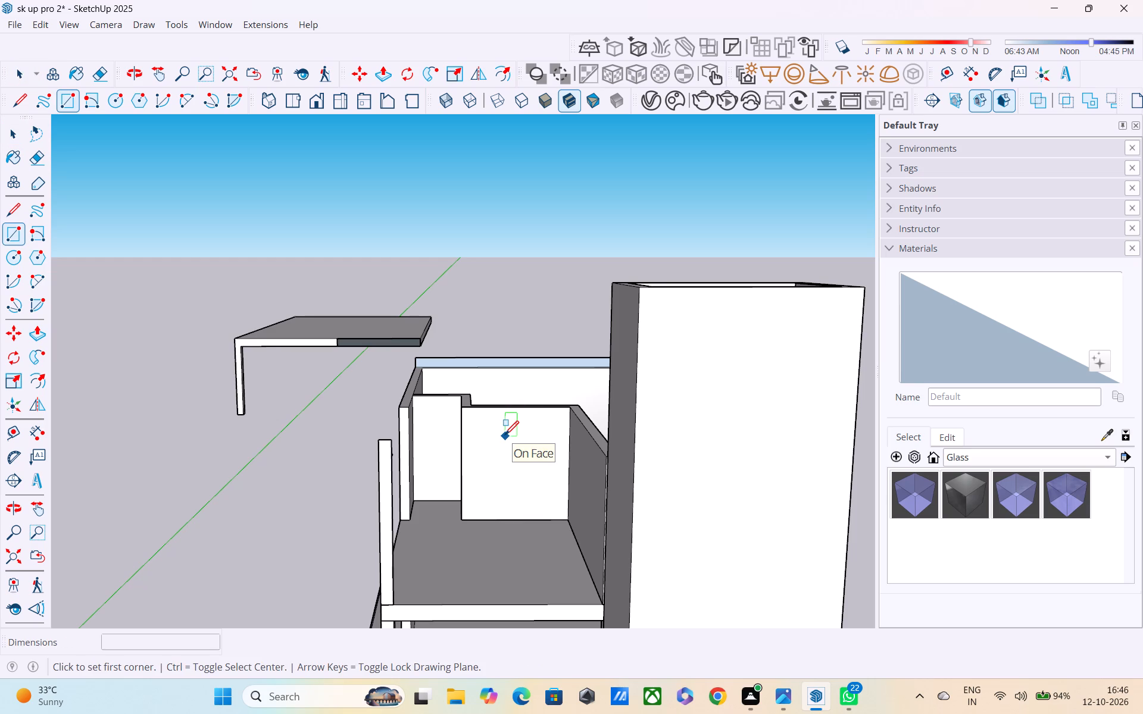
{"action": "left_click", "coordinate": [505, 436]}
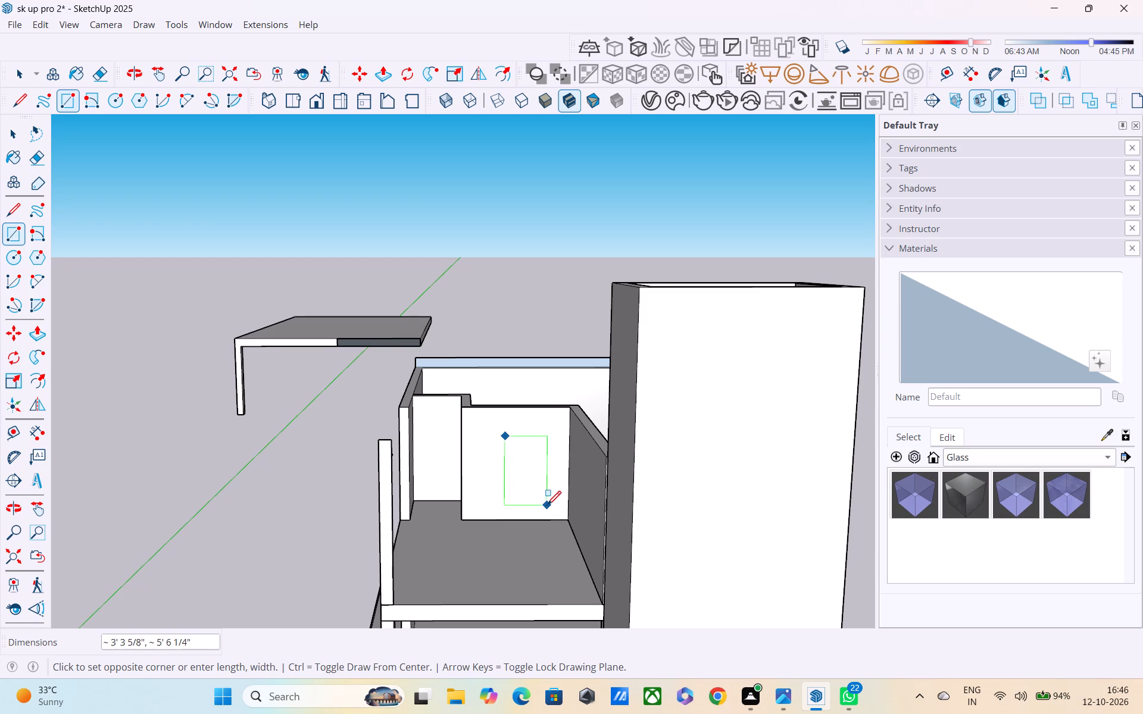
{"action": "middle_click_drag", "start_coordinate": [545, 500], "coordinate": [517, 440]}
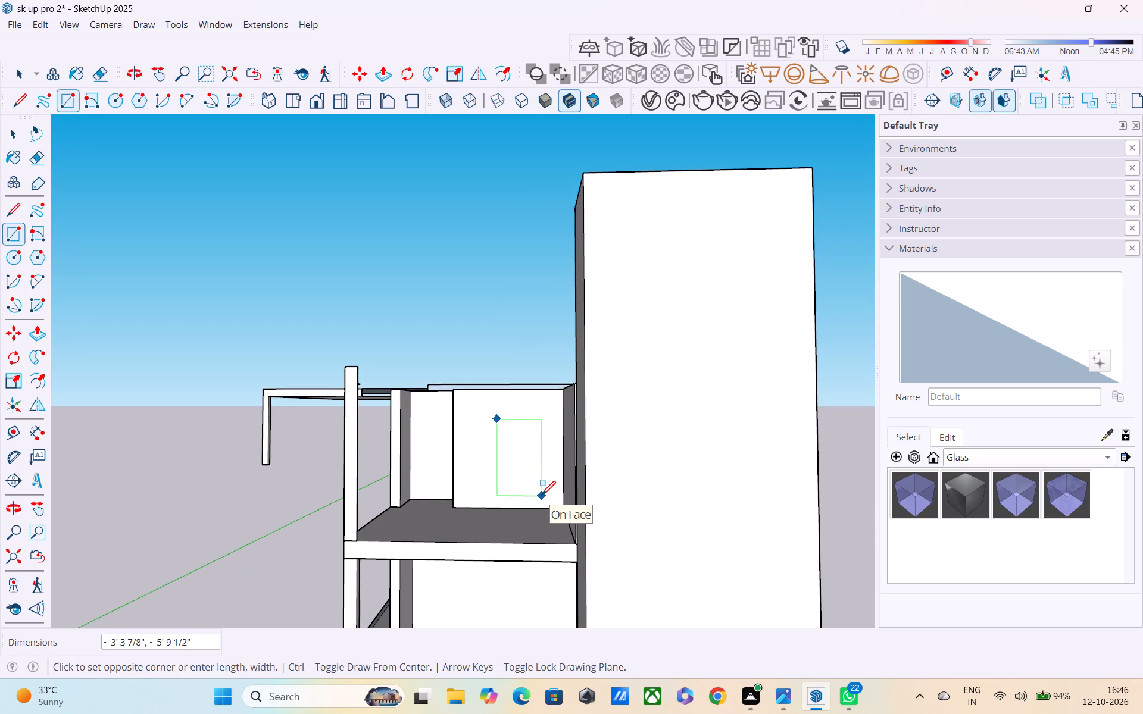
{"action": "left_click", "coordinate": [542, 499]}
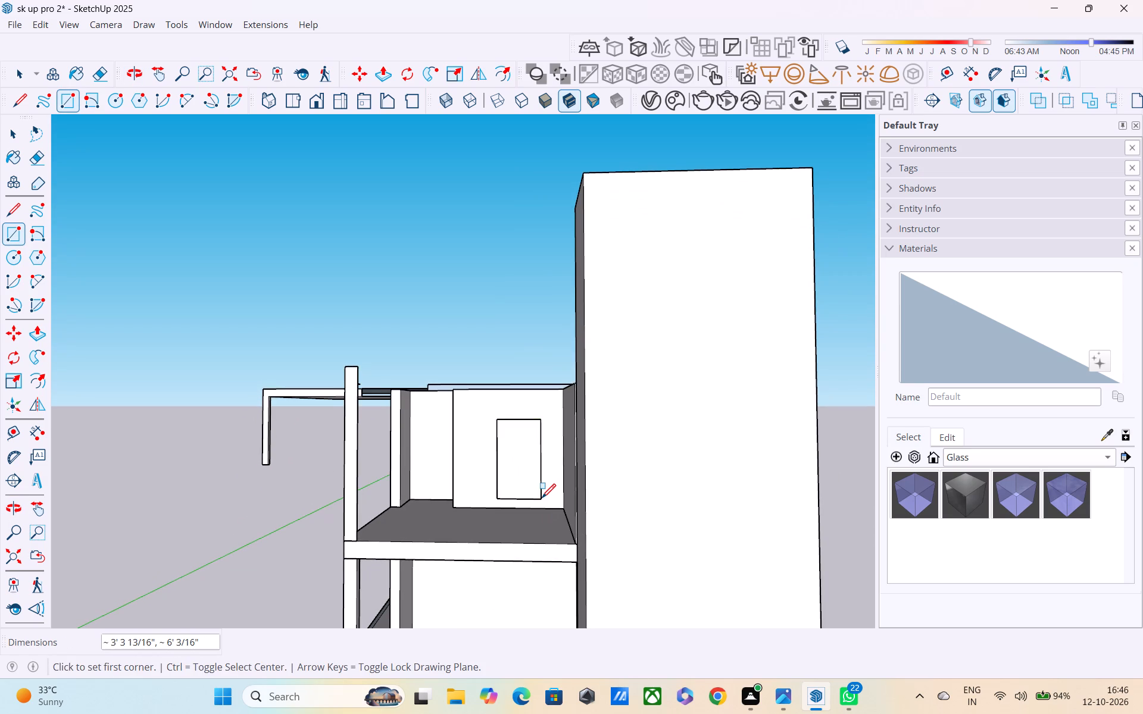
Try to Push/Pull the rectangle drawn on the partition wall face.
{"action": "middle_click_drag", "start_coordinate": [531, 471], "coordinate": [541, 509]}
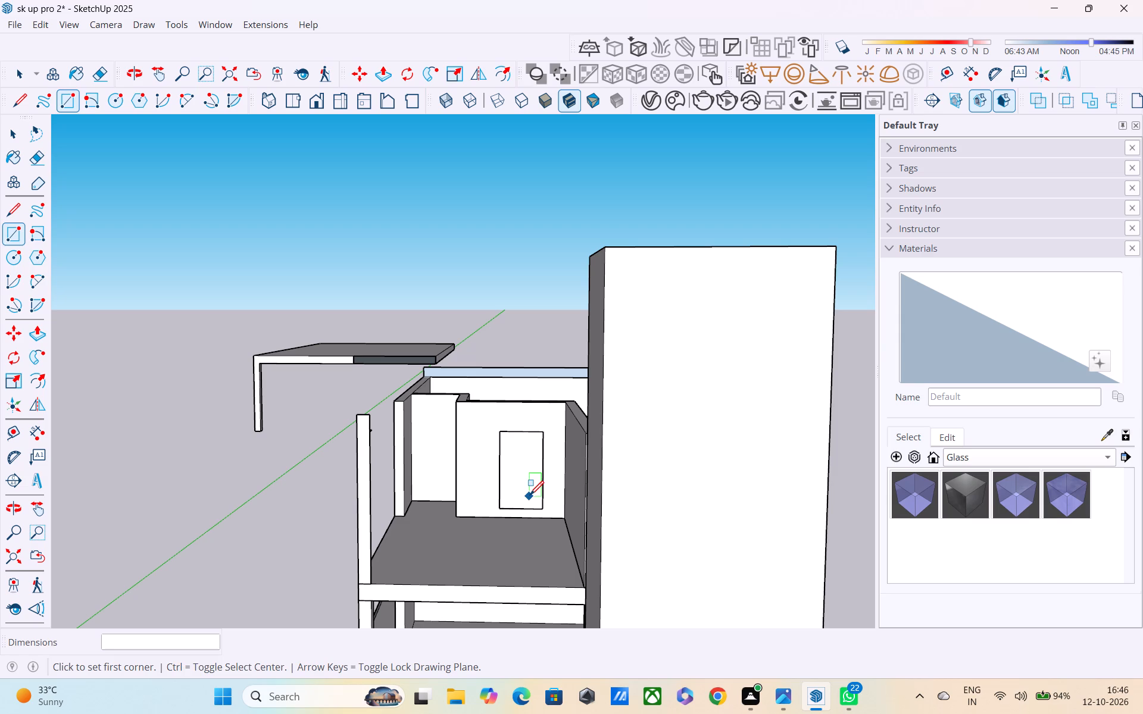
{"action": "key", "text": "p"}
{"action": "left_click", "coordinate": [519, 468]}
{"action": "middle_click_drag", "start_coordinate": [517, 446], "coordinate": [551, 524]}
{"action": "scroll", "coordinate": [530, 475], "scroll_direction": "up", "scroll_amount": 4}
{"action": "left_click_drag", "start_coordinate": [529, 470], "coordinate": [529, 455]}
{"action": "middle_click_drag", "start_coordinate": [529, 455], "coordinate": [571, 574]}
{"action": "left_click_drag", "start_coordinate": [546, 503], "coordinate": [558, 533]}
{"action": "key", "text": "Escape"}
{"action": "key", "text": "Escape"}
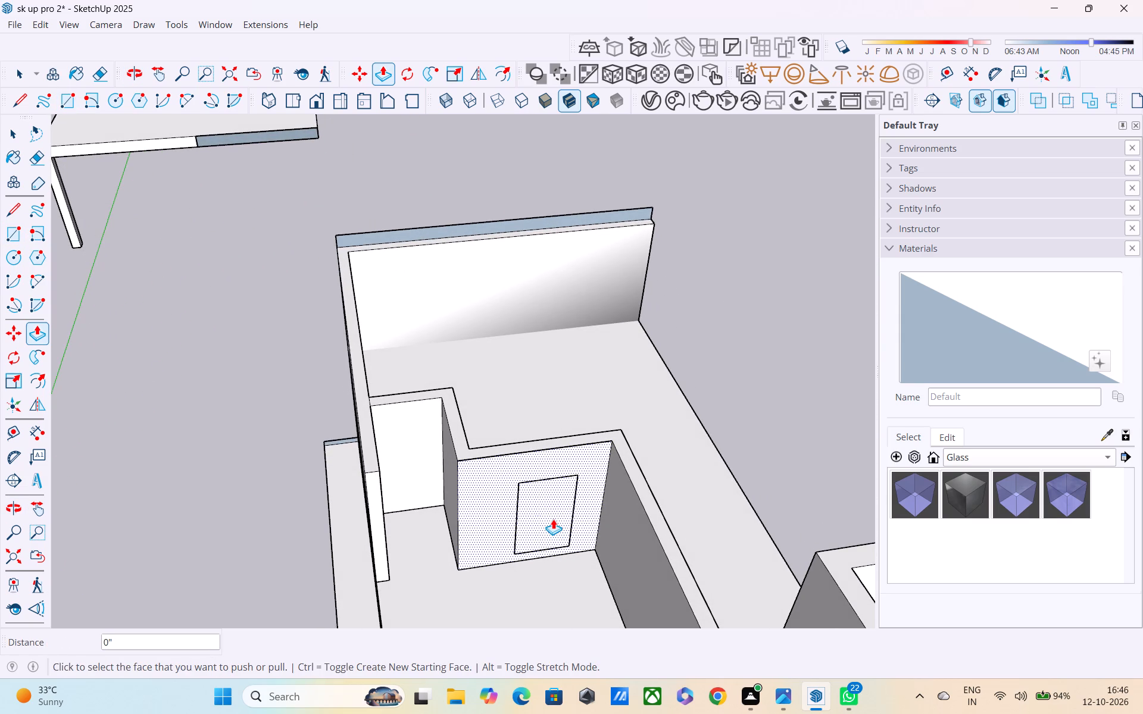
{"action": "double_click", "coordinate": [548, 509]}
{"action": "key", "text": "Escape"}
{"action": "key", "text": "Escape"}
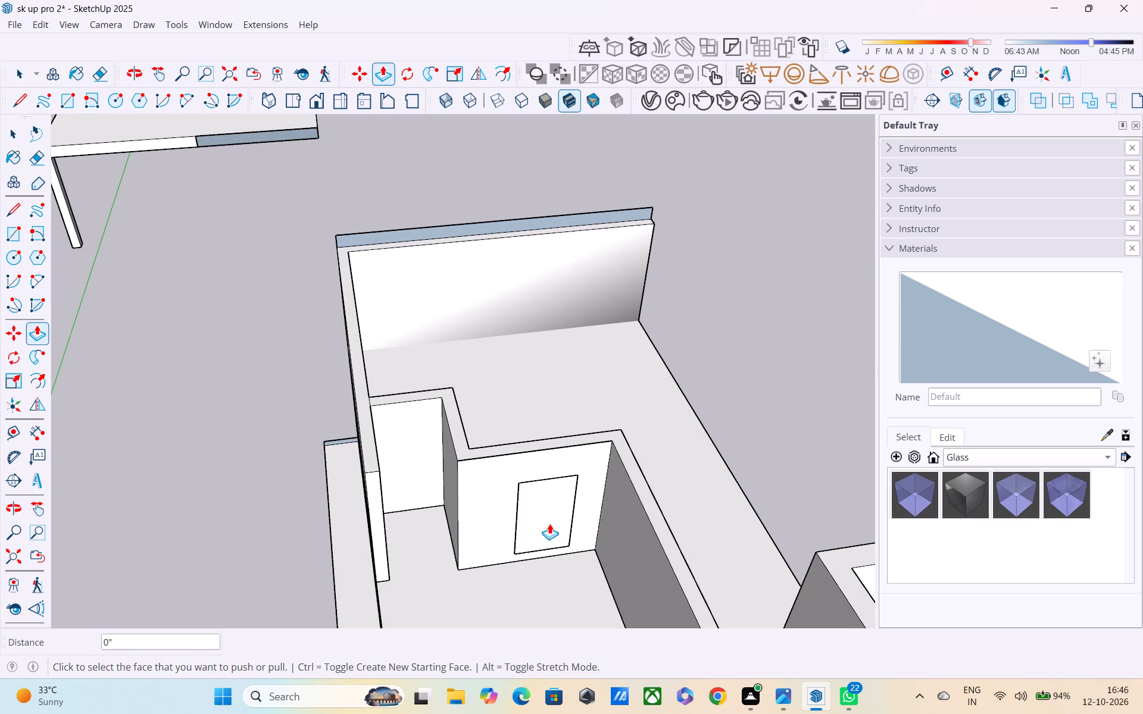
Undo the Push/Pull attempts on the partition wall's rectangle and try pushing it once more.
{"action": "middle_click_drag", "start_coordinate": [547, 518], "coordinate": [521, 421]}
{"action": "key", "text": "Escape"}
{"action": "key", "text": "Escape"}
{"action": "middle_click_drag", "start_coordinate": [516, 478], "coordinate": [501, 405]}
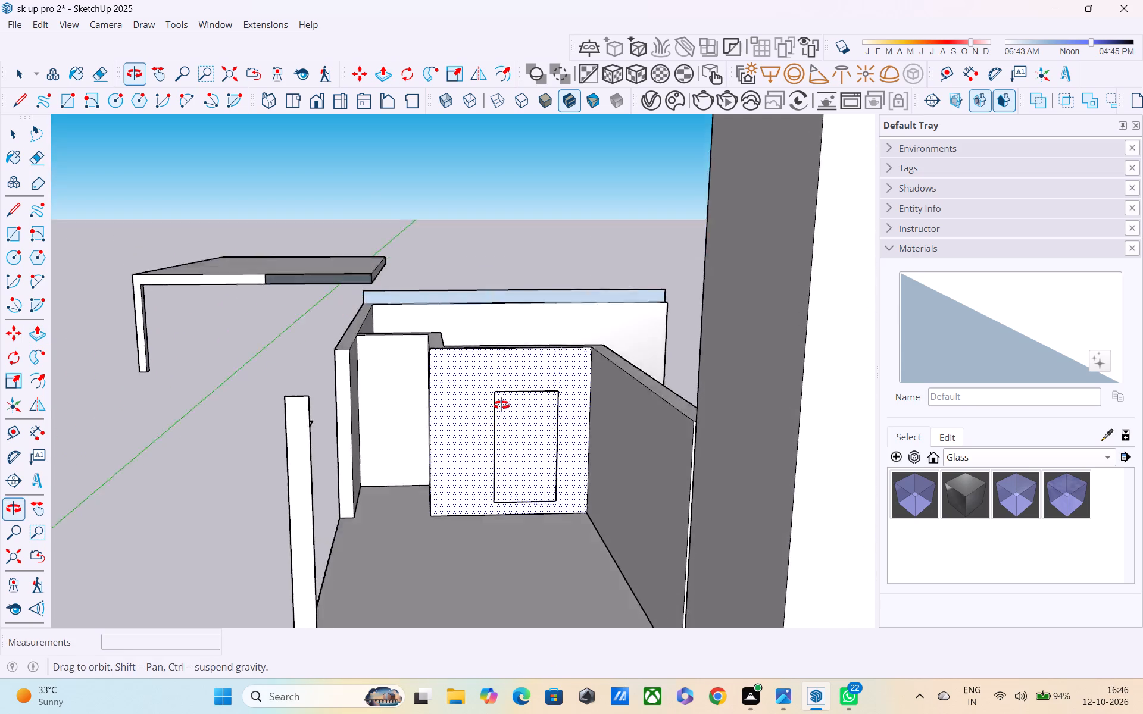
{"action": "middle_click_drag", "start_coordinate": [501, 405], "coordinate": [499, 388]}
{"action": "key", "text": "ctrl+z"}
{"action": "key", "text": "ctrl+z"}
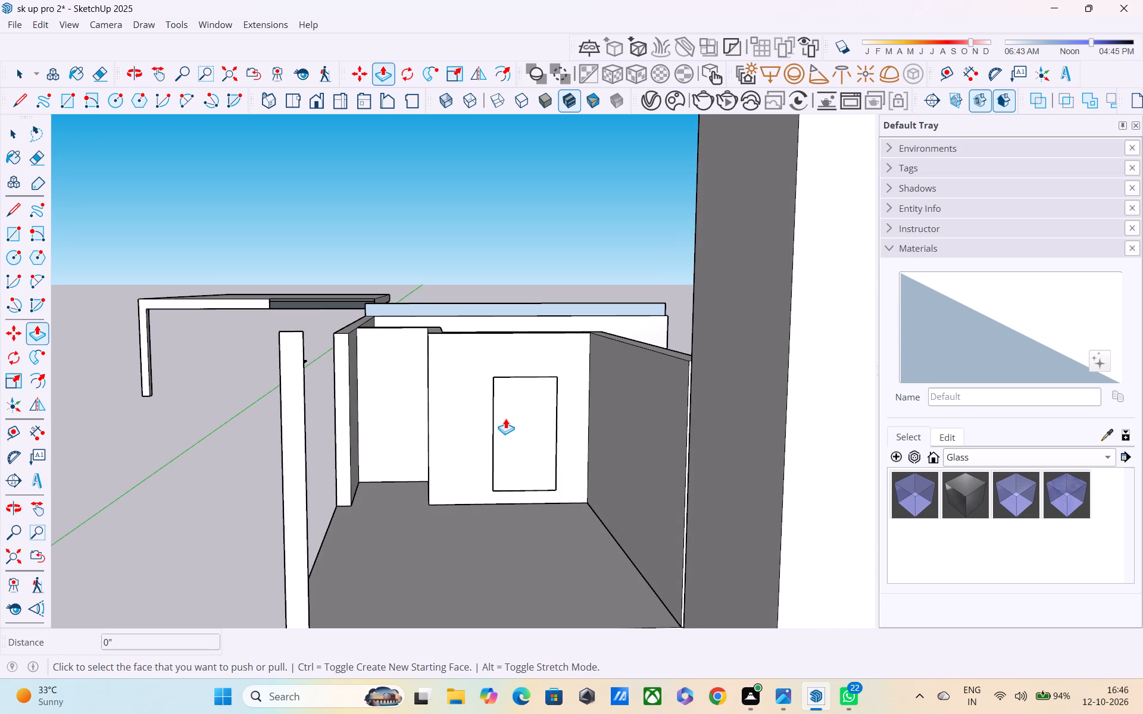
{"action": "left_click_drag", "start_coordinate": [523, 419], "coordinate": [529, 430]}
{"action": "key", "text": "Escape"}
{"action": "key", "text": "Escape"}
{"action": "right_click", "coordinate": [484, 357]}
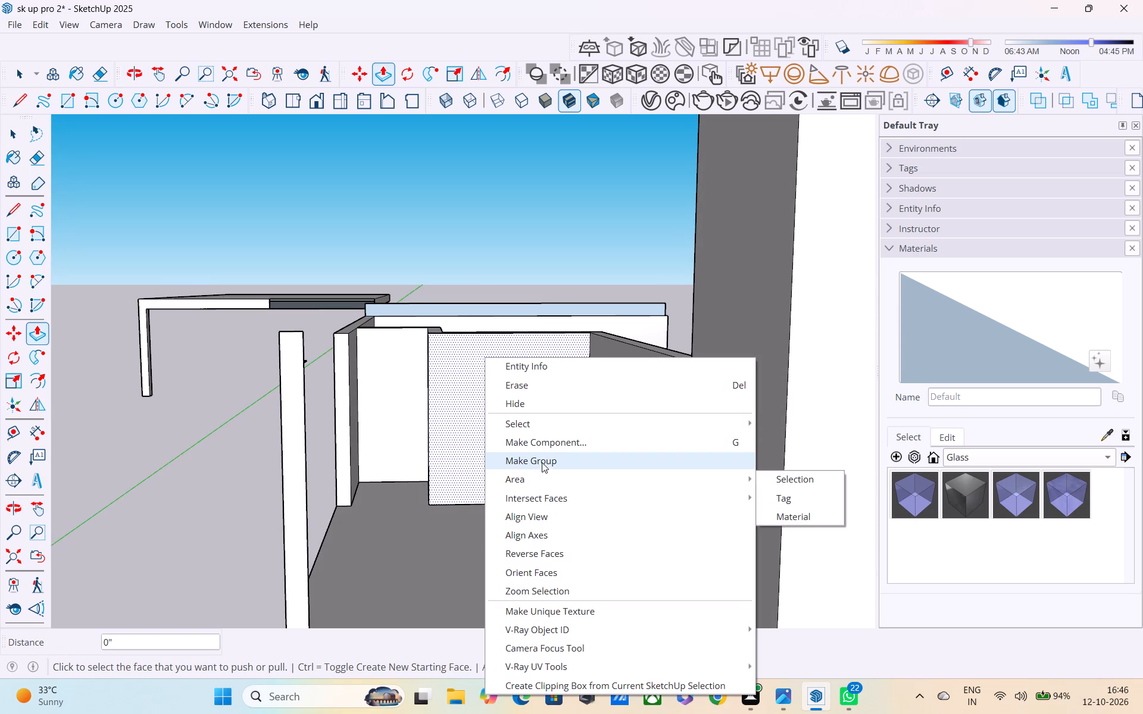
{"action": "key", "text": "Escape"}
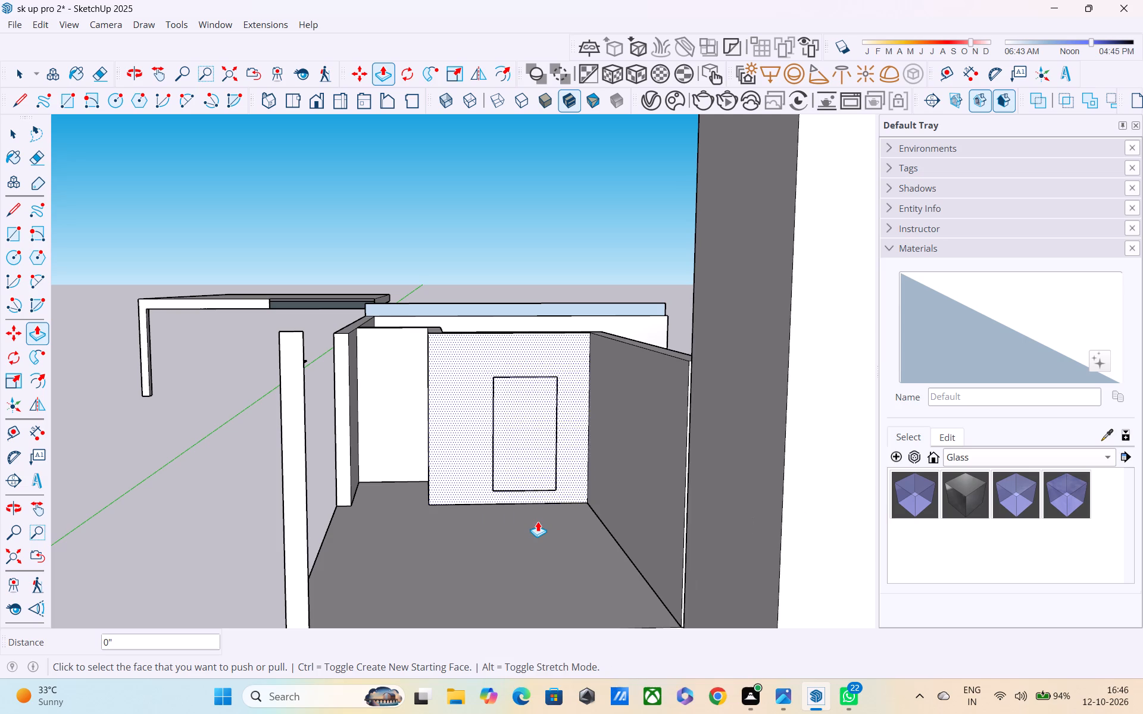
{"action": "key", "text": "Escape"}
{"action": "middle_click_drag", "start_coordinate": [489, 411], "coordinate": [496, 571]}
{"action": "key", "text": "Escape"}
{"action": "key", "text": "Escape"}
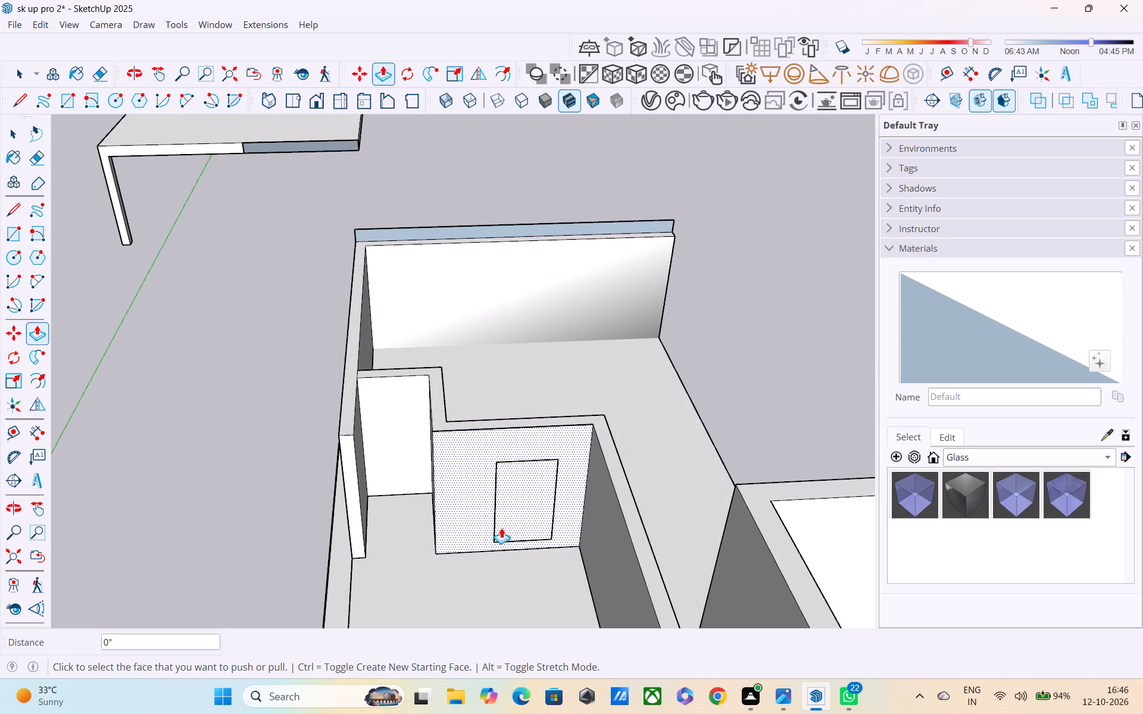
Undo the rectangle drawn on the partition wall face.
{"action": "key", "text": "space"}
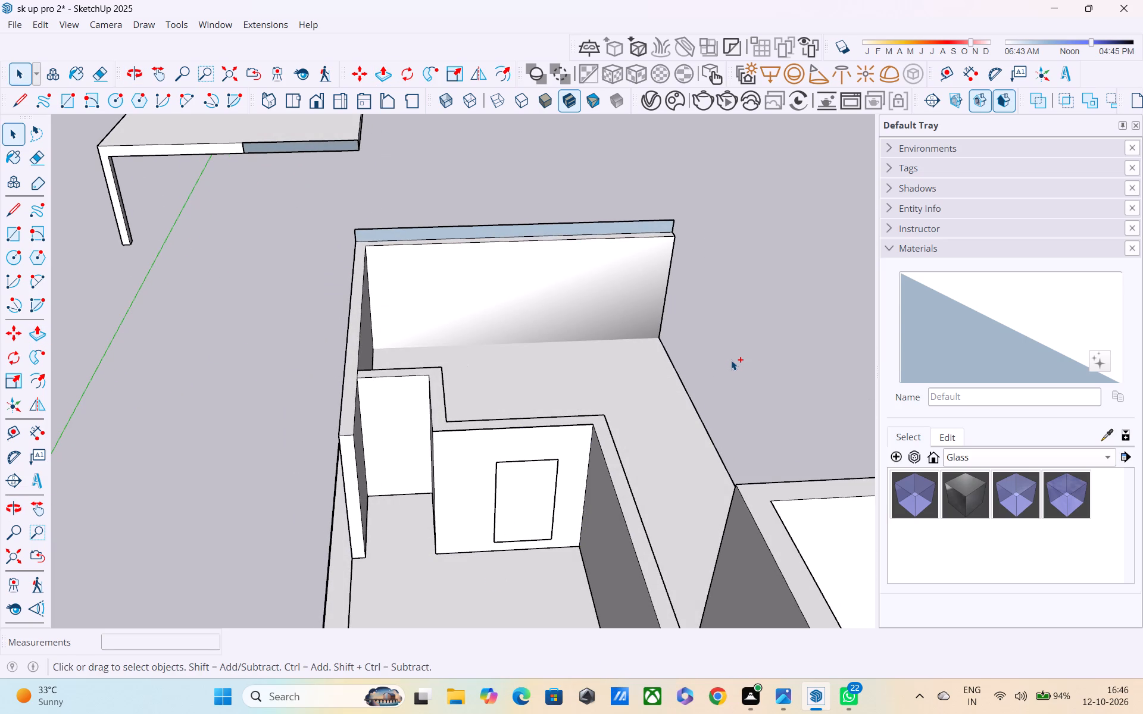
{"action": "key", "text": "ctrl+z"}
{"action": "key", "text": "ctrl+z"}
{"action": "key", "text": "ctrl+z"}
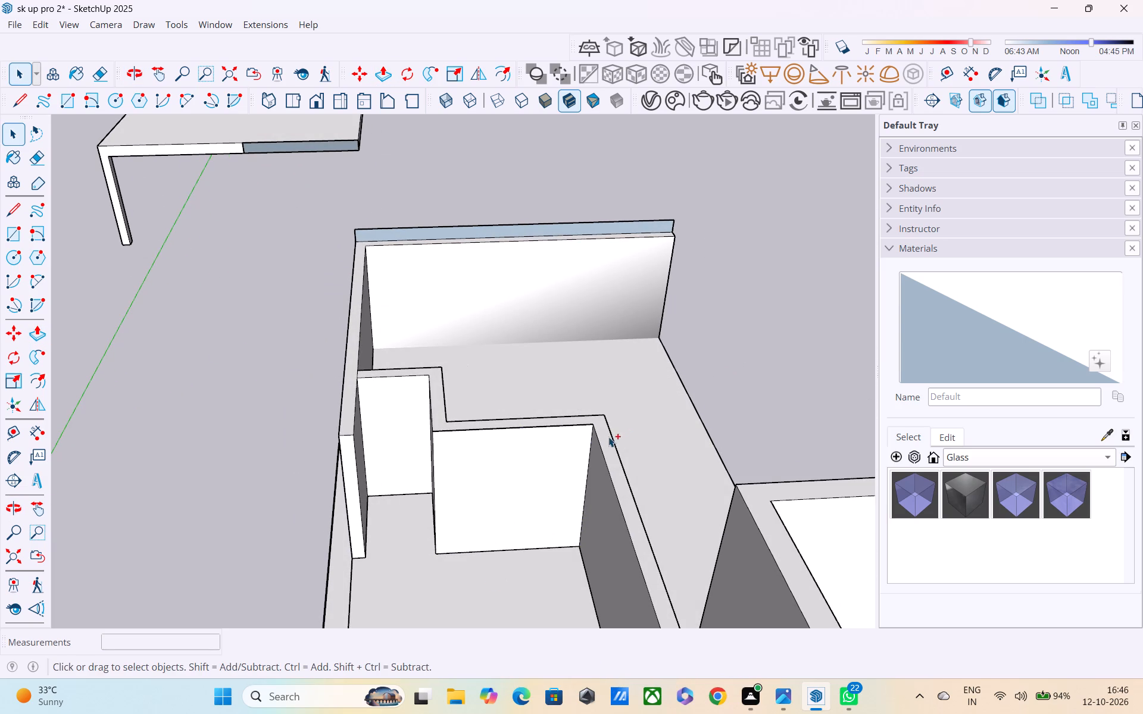
Draw a 3' vertical line down the partition wall's wider white face from its top edge's midpoint.
{"action": "key", "text": "l"}
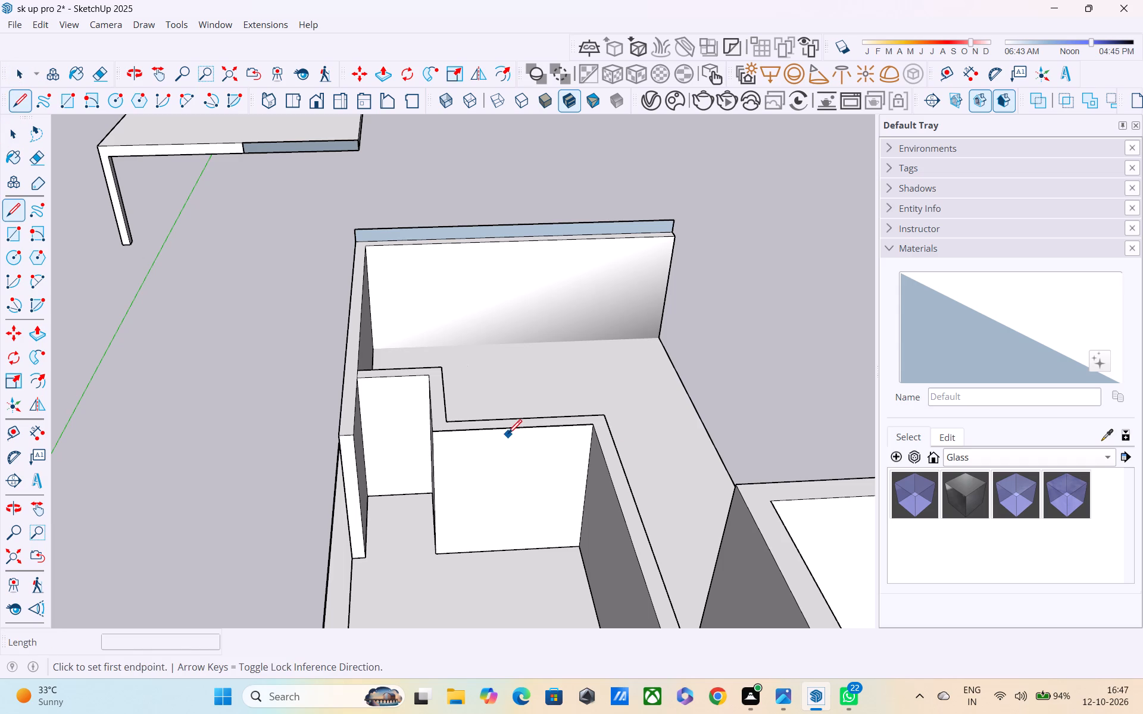
{"action": "left_click", "coordinate": [507, 432]}
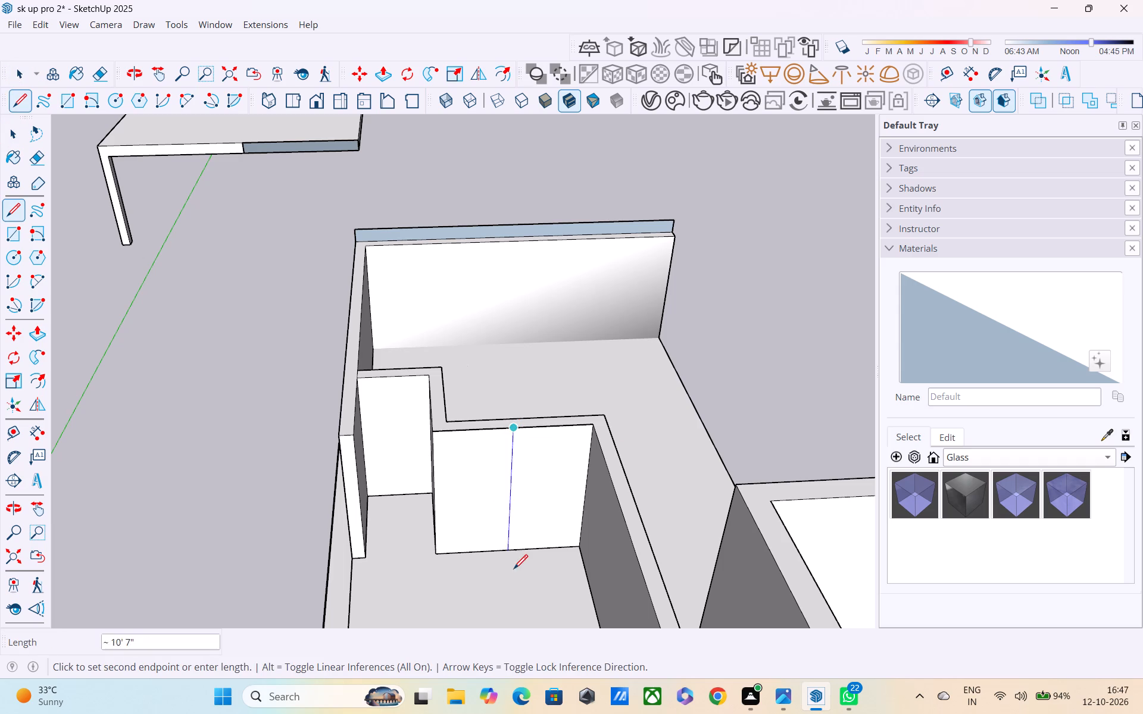
{"action": "middle_click_drag", "start_coordinate": [503, 546], "coordinate": [502, 478]}
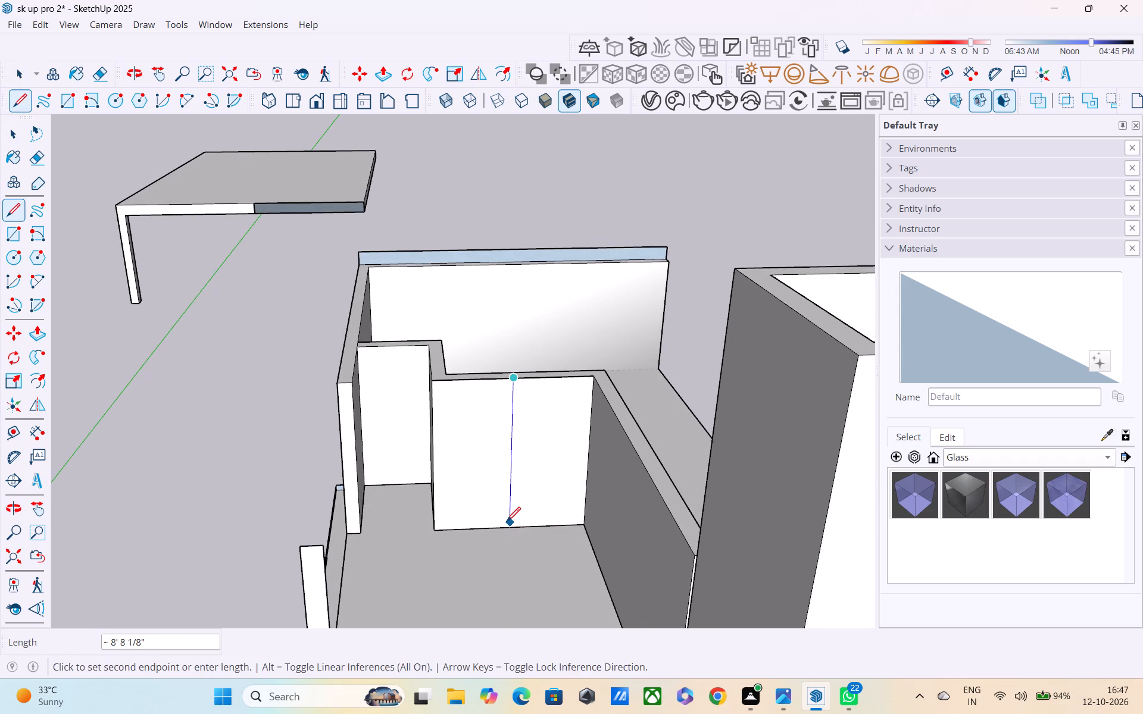
{"action": "left_click", "coordinate": [507, 527]}
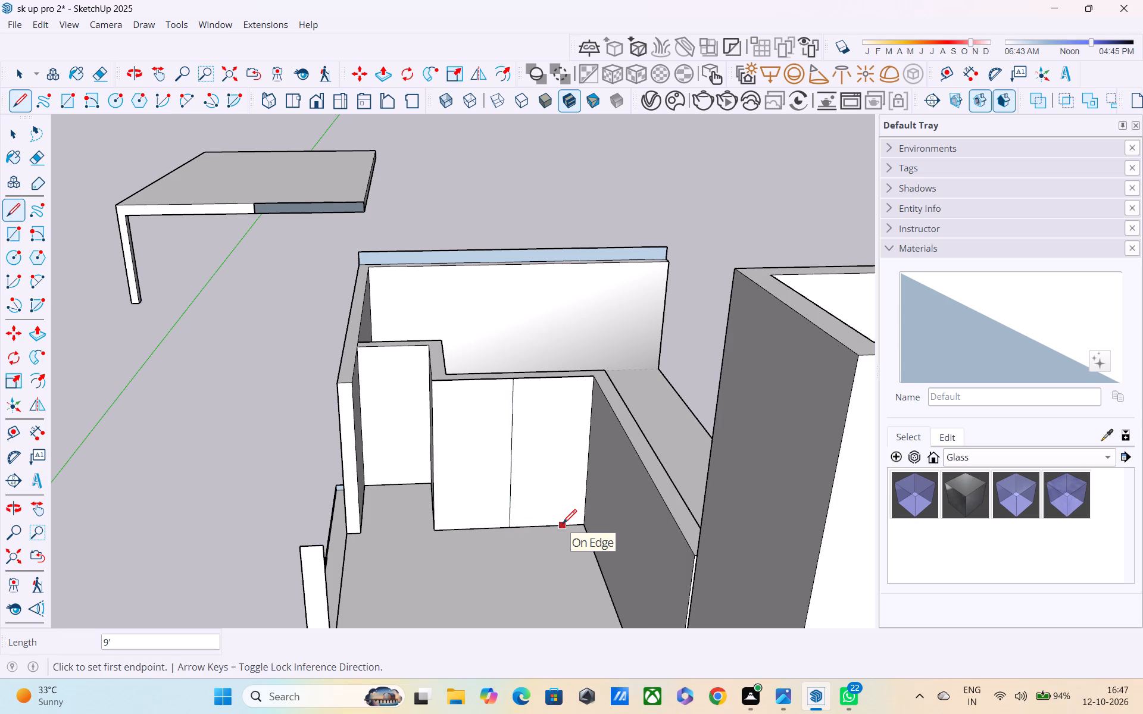
{"action": "type", "text": "3'"}
{"action": "key", "text": "Return"}
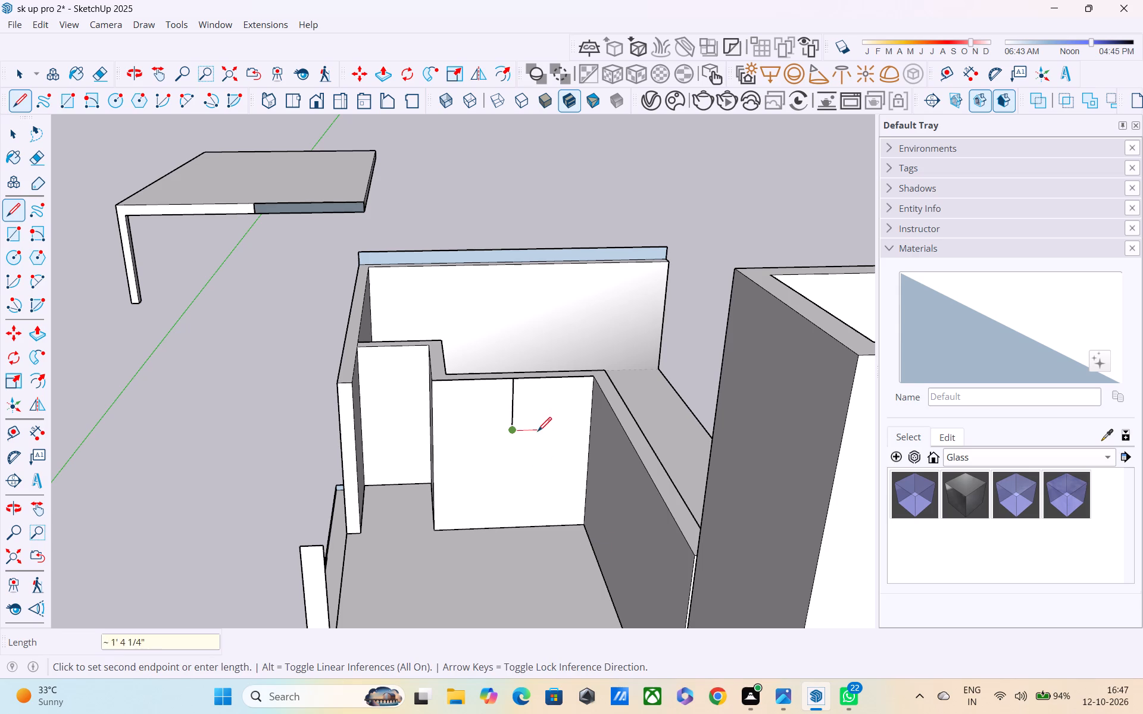
Continue the vertical line down the partition wall with a 4' segment followed by a 3' segment.
{"action": "left_click", "coordinate": [508, 526]}
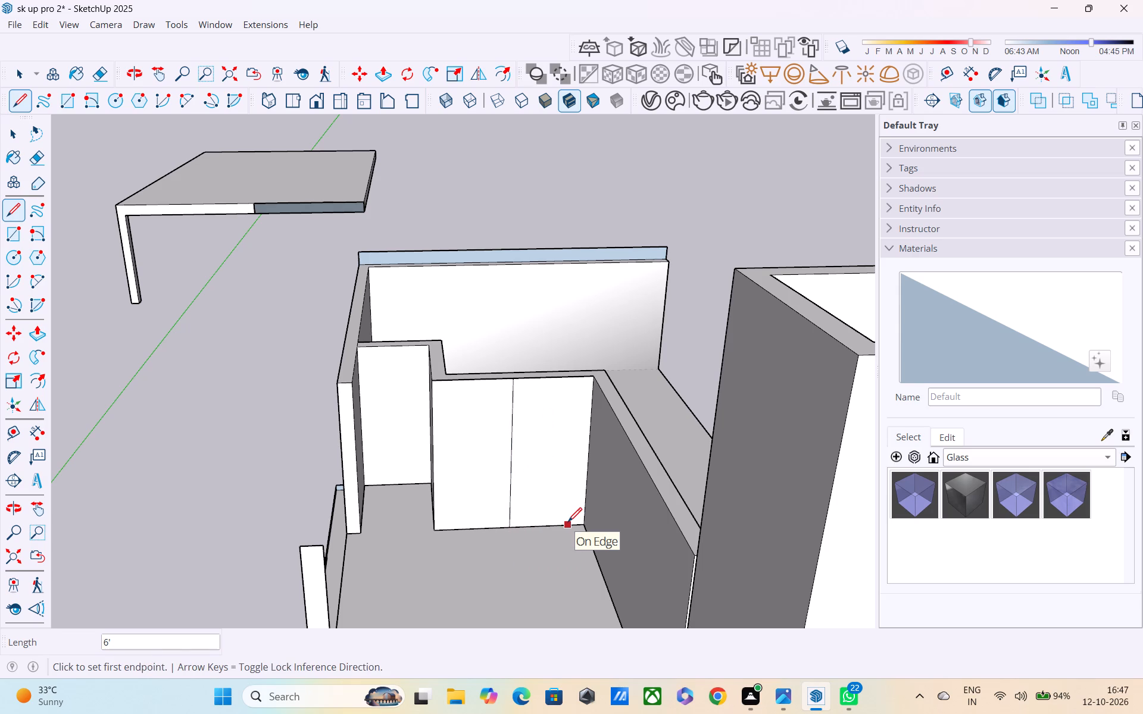
{"action": "type", "text": "4'"}
{"action": "key", "text": "Return"}
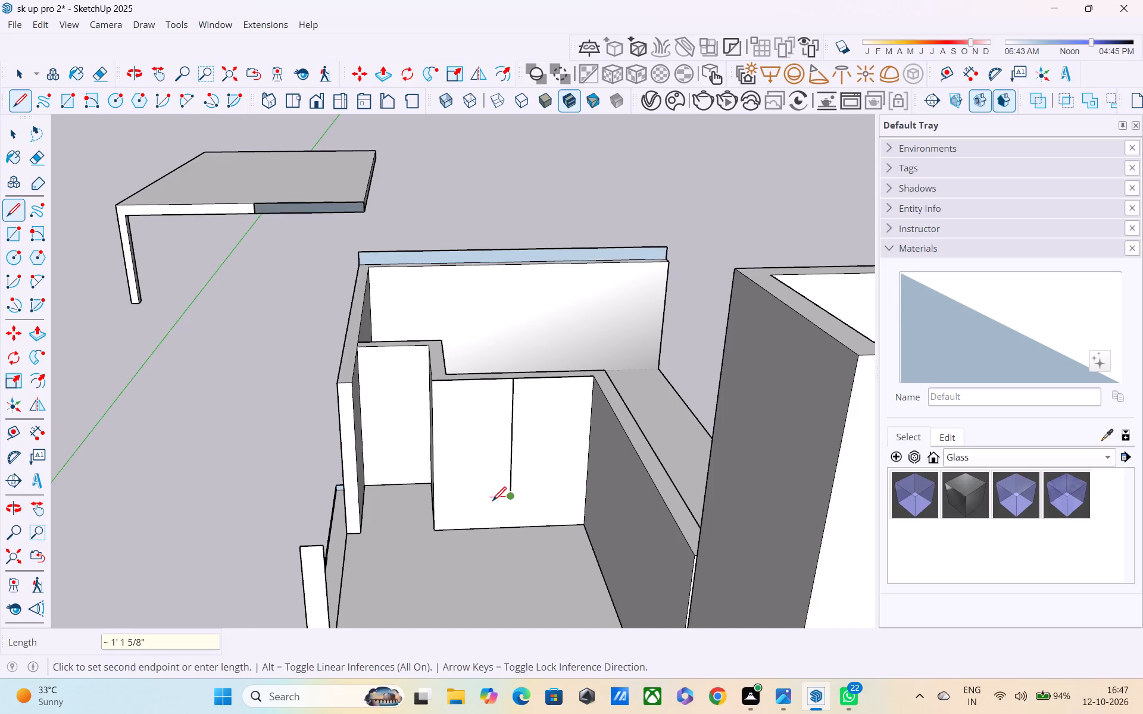
{"action": "scroll", "coordinate": [516, 528], "scroll_direction": "up", "scroll_amount": 3}
{"action": "left_click", "coordinate": [514, 525]}
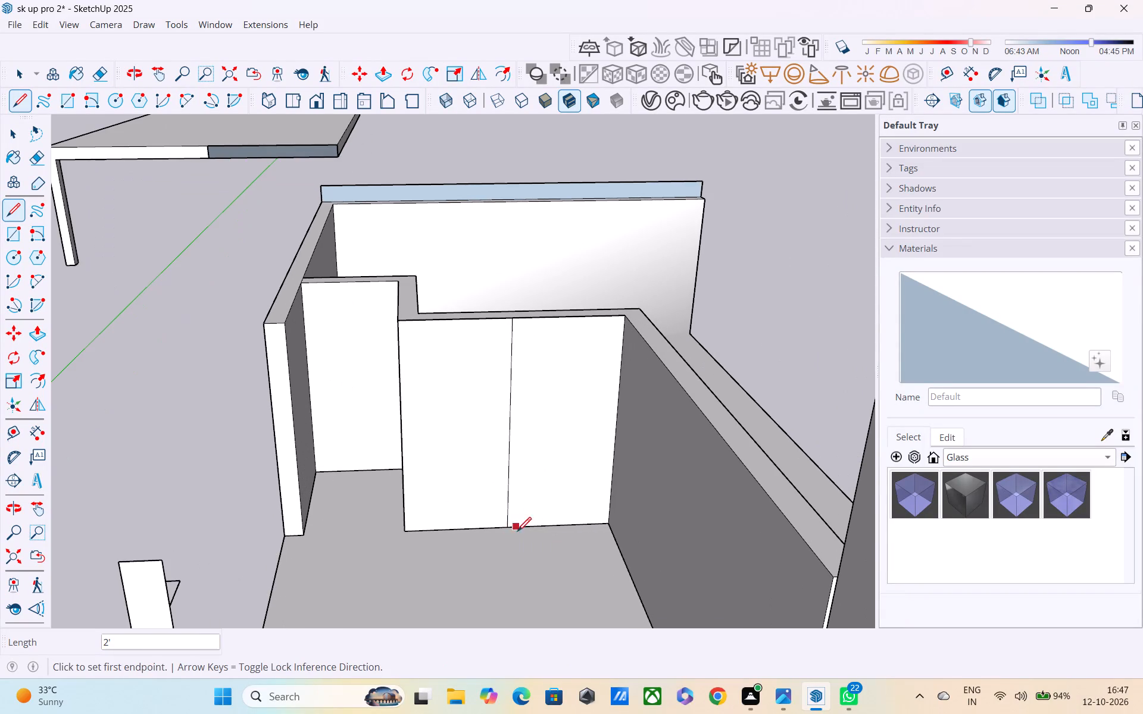
{"action": "type", "text": "3'"}
{"action": "key", "text": "Return"}
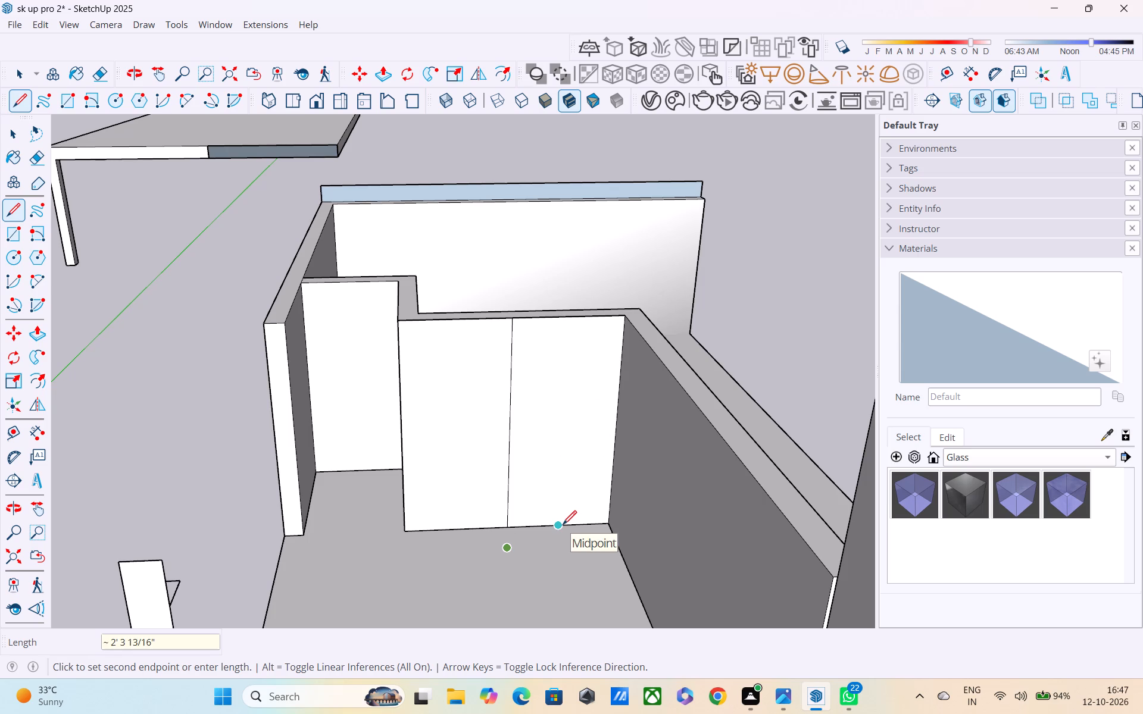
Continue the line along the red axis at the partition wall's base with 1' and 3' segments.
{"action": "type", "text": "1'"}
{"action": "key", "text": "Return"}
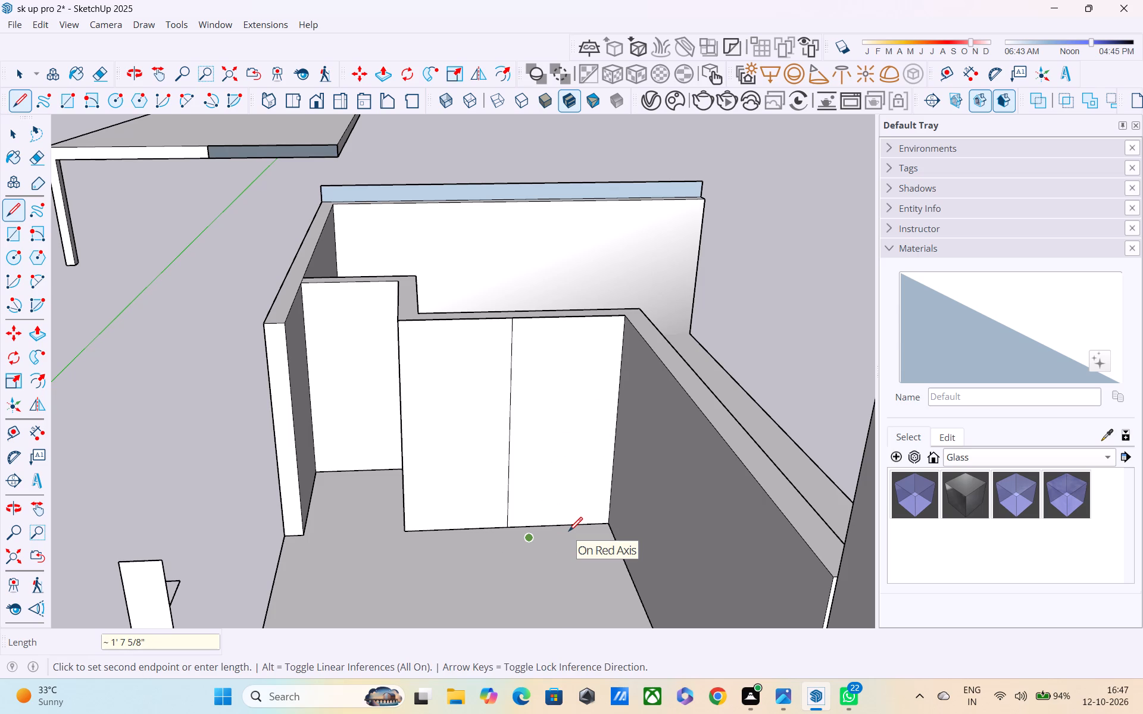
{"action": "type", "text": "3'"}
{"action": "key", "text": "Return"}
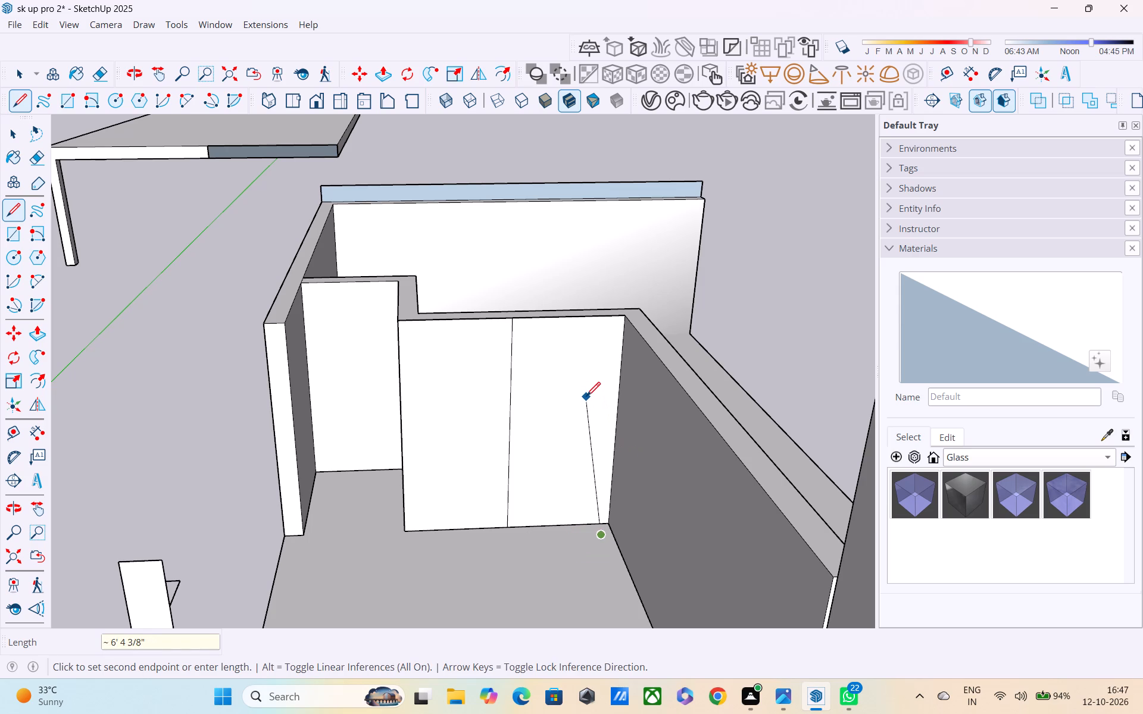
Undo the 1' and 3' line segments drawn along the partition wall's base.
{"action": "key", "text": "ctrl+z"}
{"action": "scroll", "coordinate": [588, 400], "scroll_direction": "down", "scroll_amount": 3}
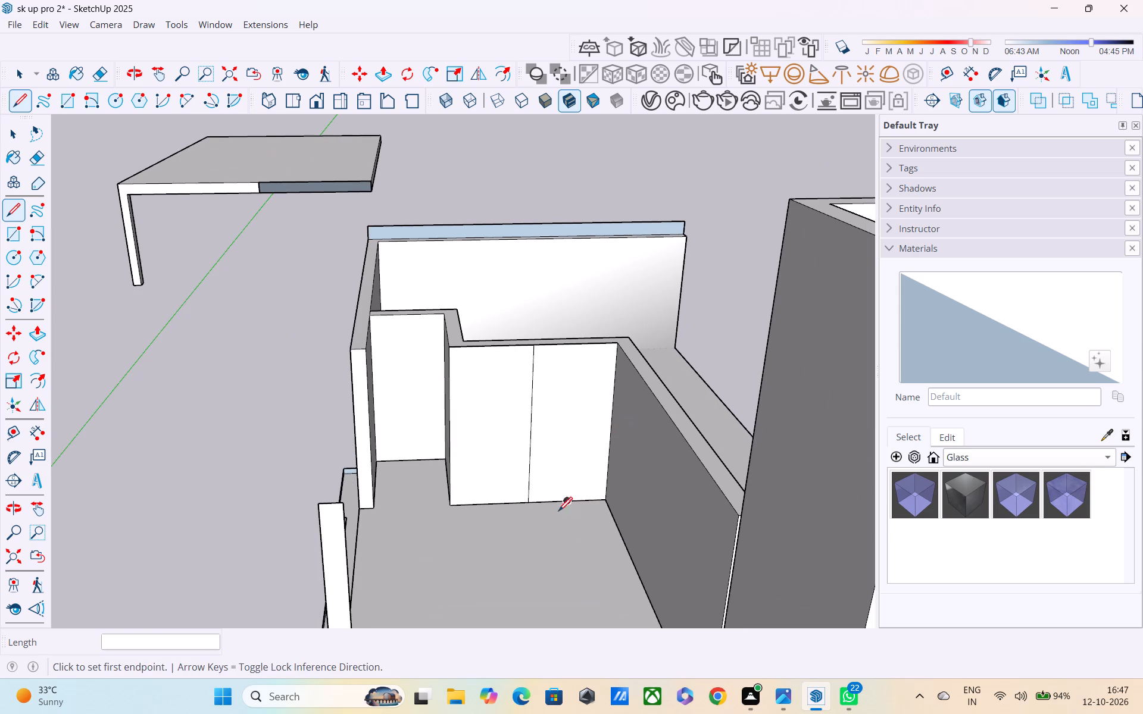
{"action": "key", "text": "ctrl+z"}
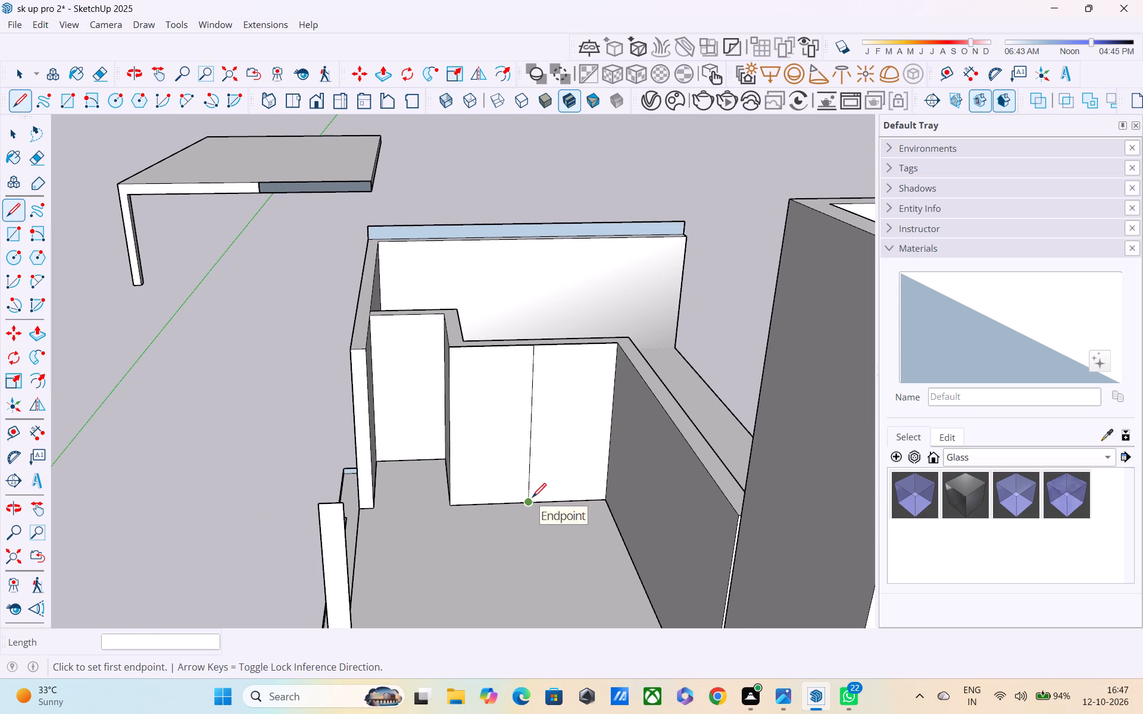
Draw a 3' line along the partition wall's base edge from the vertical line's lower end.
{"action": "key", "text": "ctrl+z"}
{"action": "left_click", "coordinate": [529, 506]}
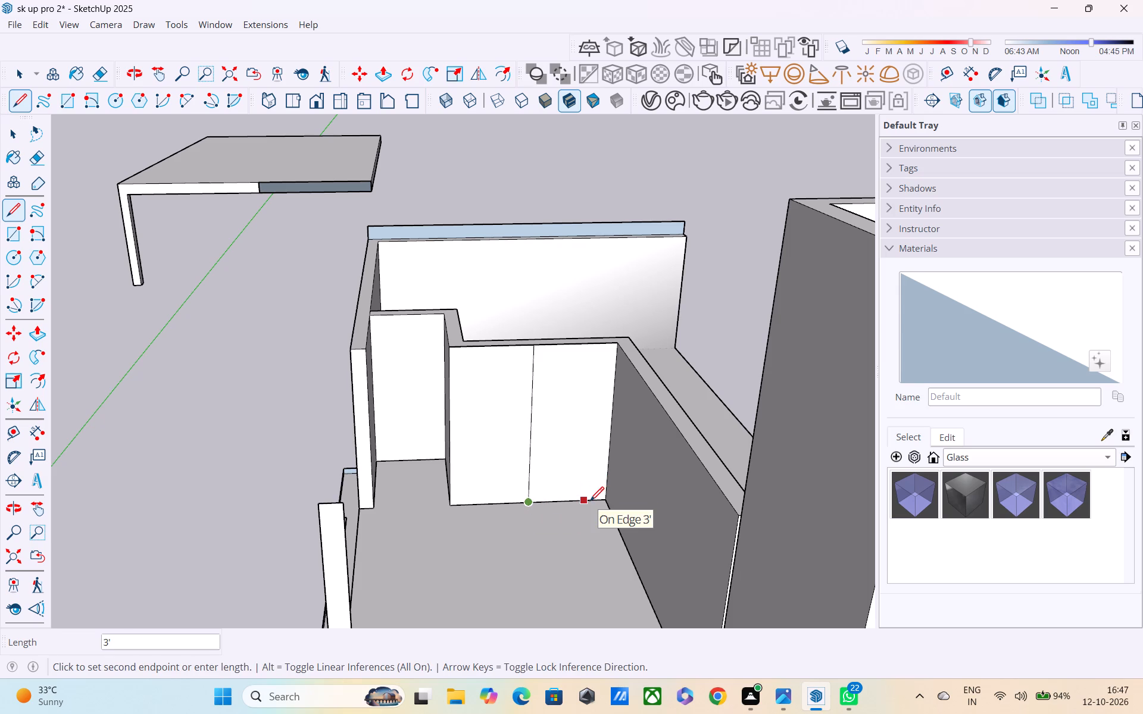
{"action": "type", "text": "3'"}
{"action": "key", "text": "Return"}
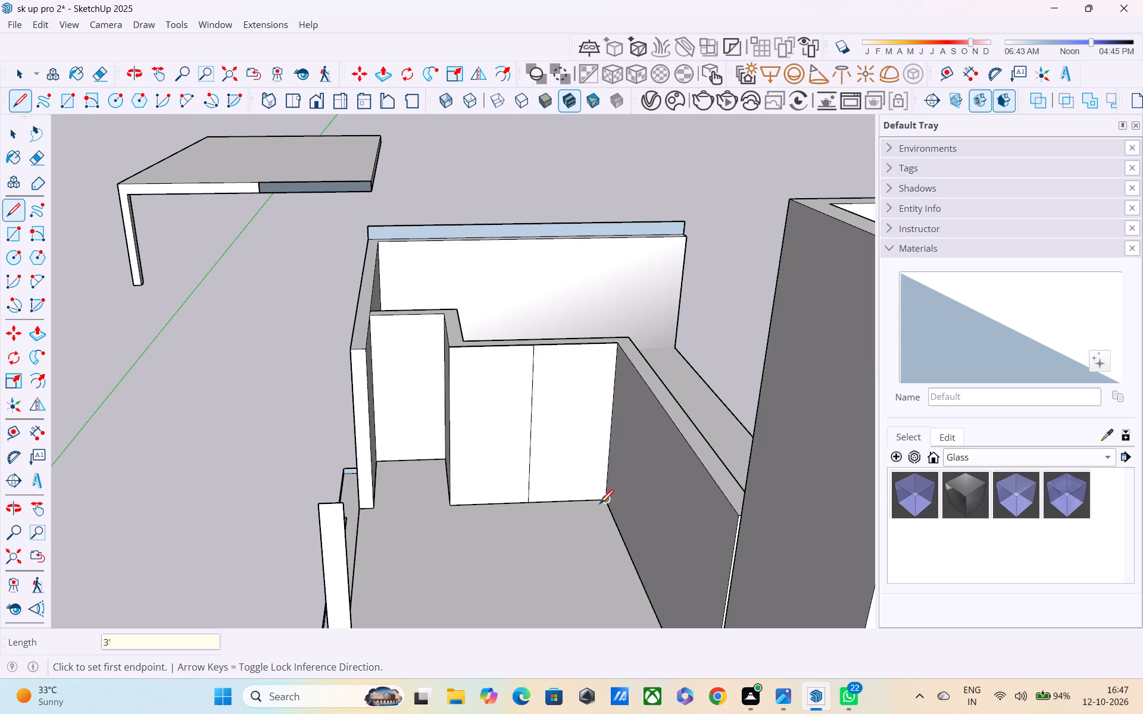
Undo the 3' base line and the lowest segment of the vertical line on the partition wall.
{"action": "middle_click_drag", "start_coordinate": [599, 505], "coordinate": [694, 497]}
{"action": "middle_click_drag", "start_coordinate": [642, 471], "coordinate": [662, 305]}
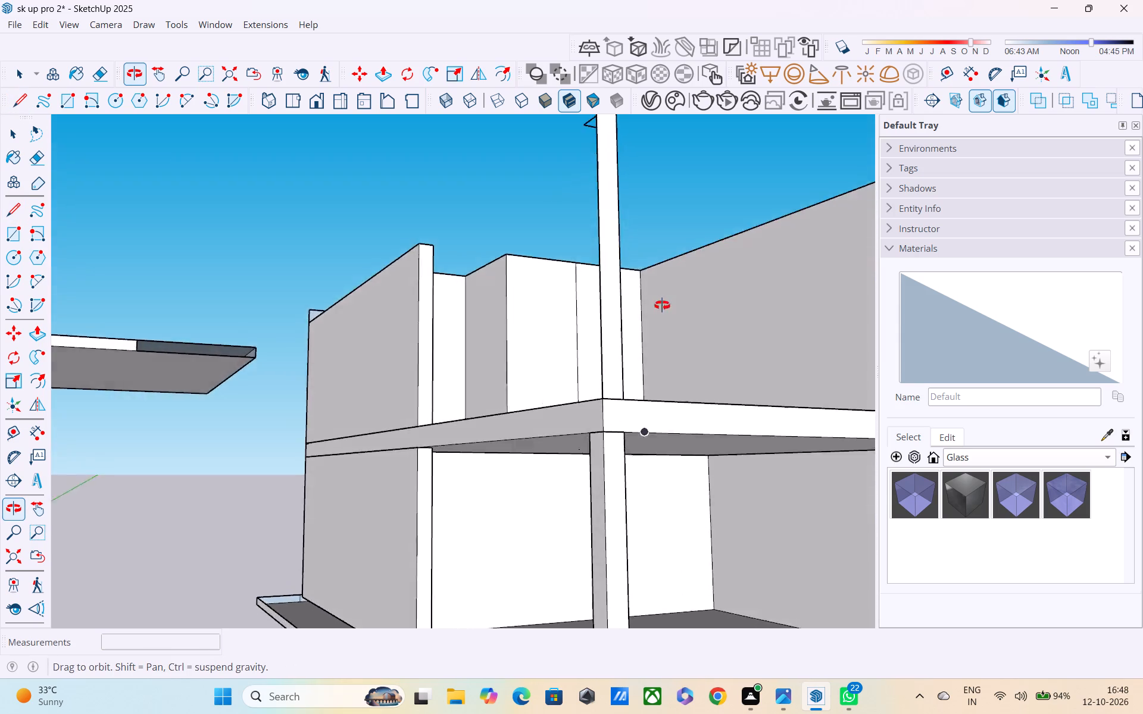
{"action": "middle_click_drag", "start_coordinate": [662, 305], "coordinate": [587, 329]}
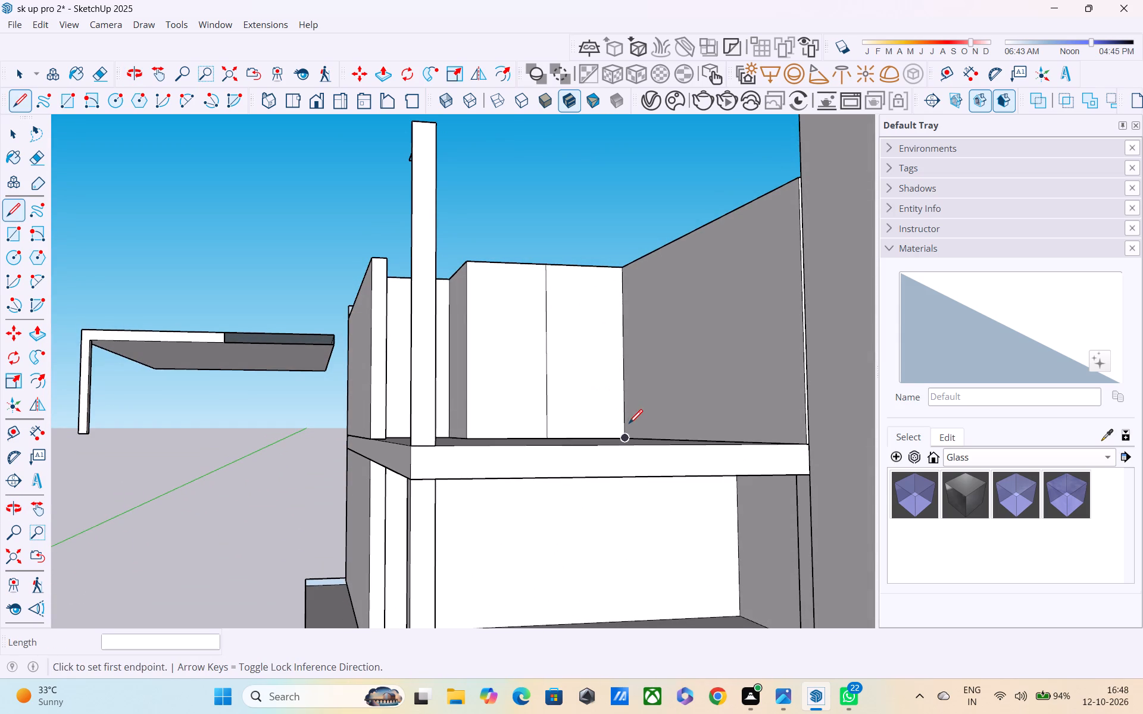
{"action": "middle_click_drag", "start_coordinate": [617, 437], "coordinate": [623, 493]}
{"action": "scroll", "coordinate": [618, 468], "scroll_direction": "up", "scroll_amount": 4}
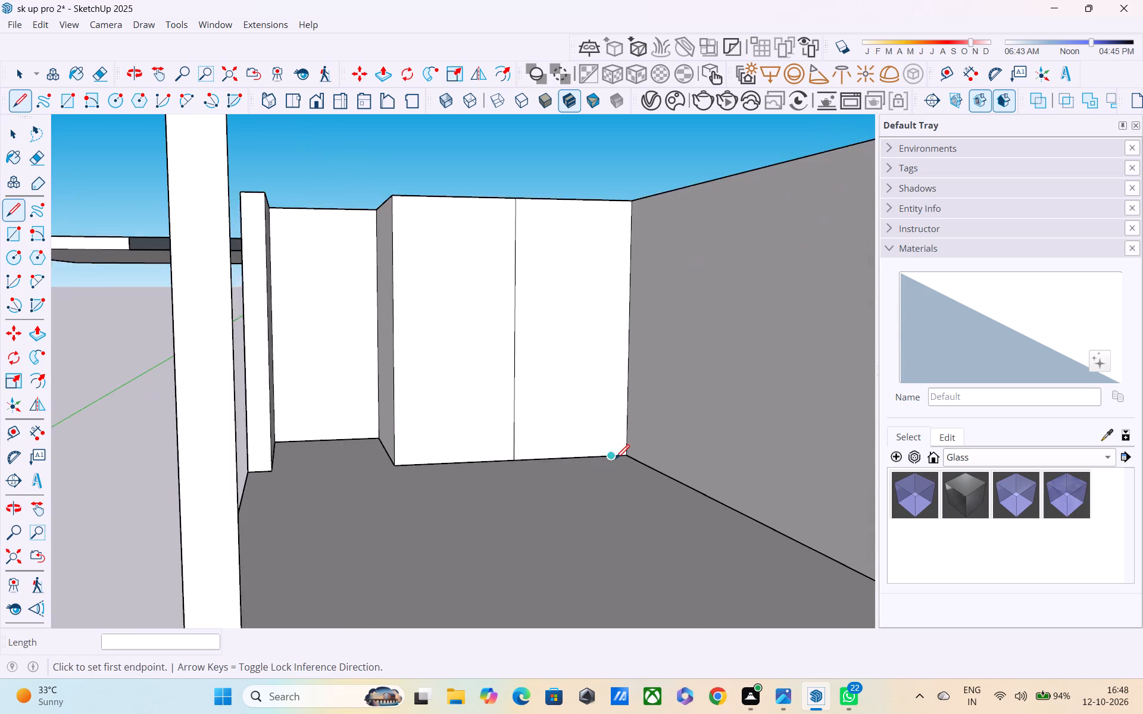
{"action": "scroll", "coordinate": [614, 456], "scroll_direction": "up", "scroll_amount": 3}
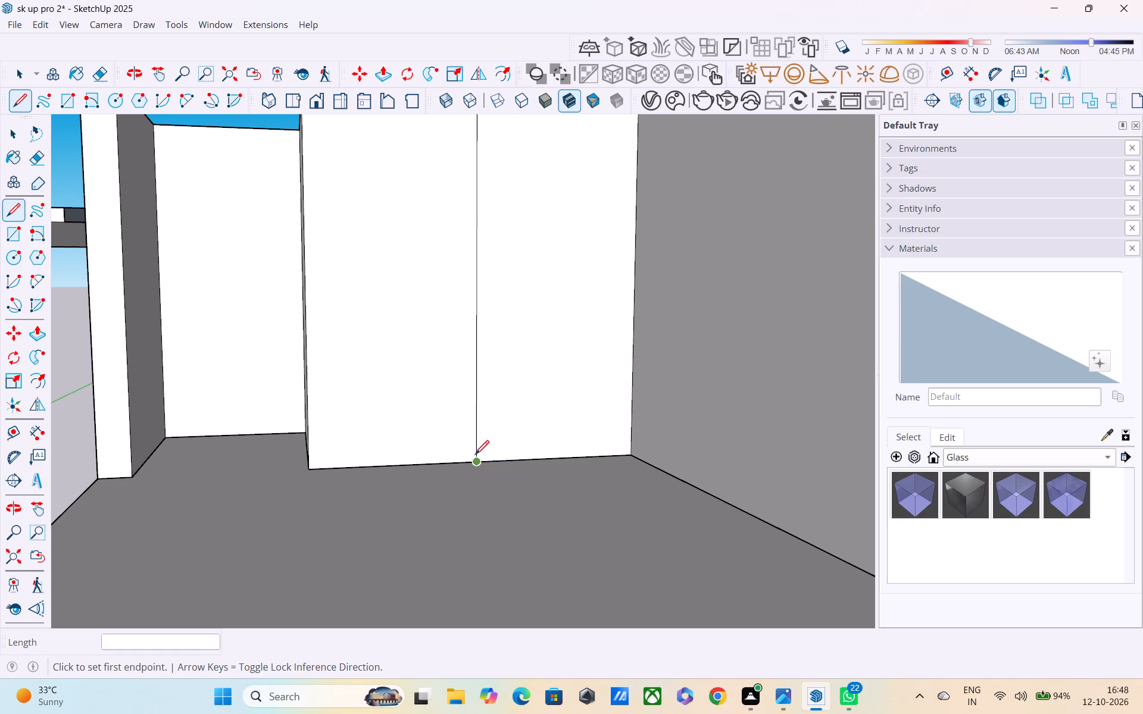
{"action": "key", "text": "ctrl+z"}
{"action": "key", "text": "ctrl+z"}
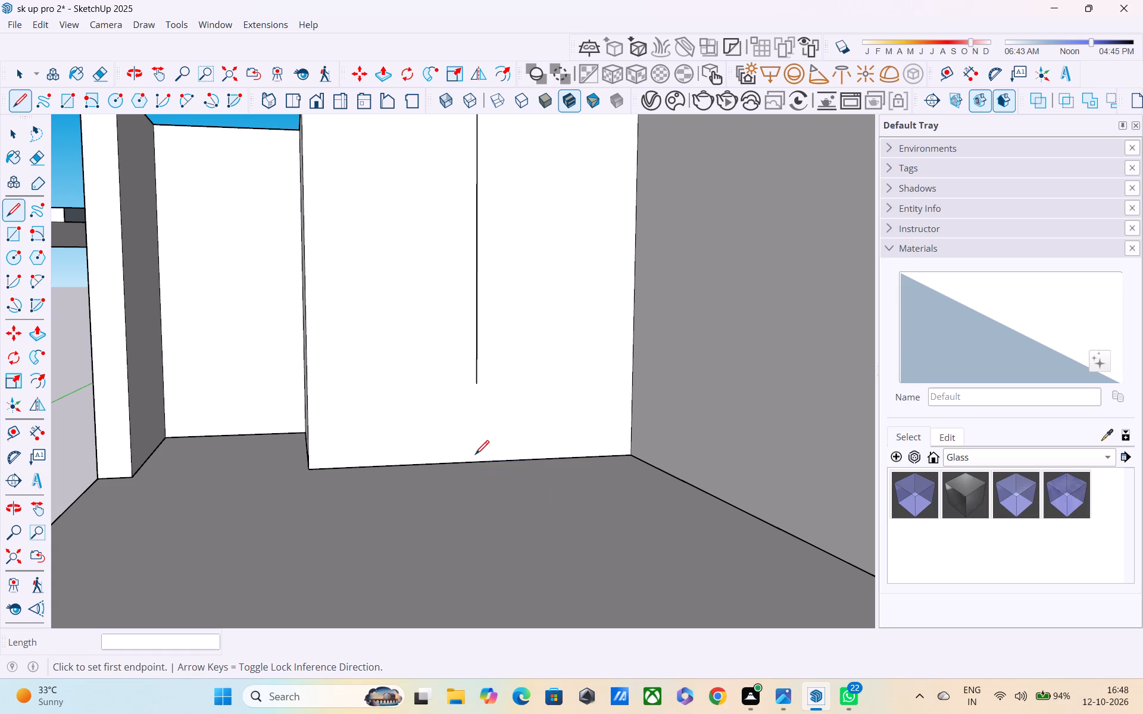
Extend the vertical line down about 1' 6", stopping above the wall's base, and continue it 3' along the red axis.
{"action": "left_click_drag", "start_coordinate": [477, 381], "coordinate": [480, 388]}
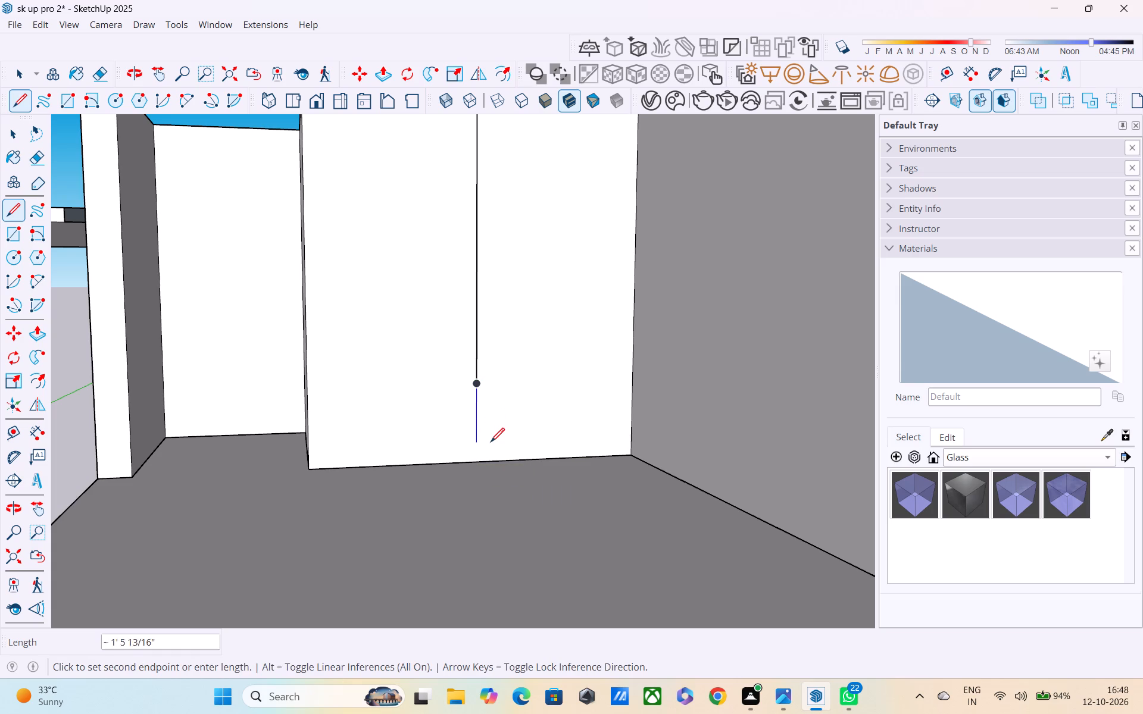
{"action": "left_click", "coordinate": [490, 442]}
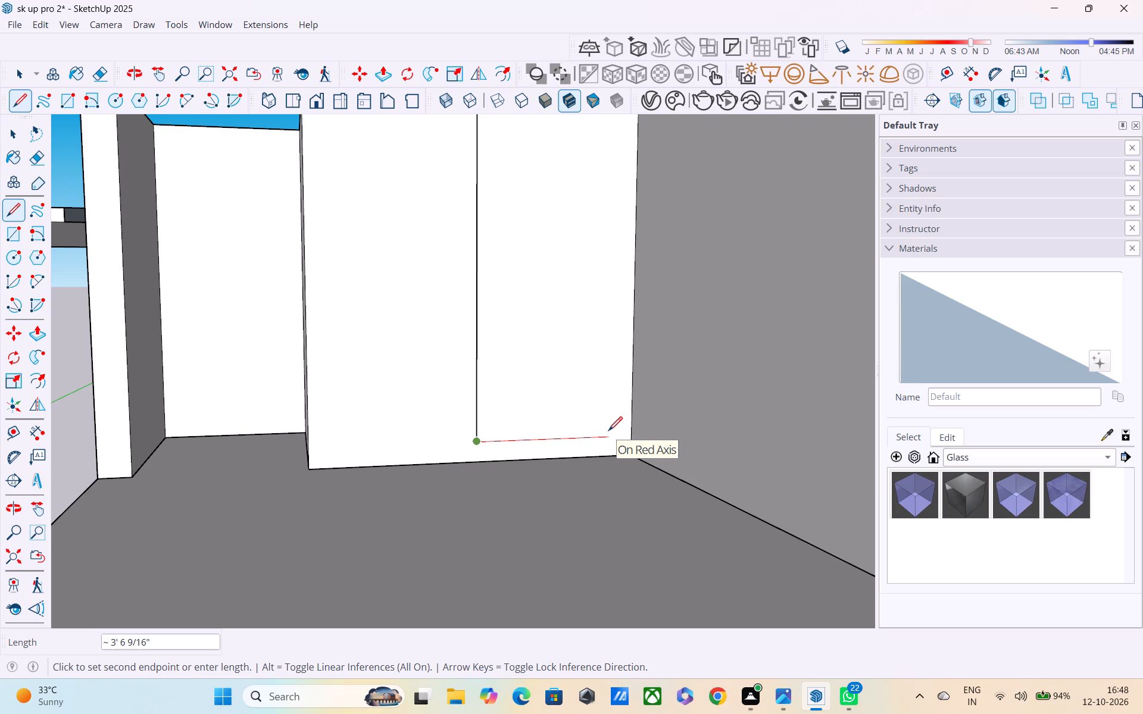
{"action": "type", "text": "3'"}
{"action": "key", "text": "Return"}
Draw the opening's other side up about 8' 6" to the wall's top edge and close the outline back along that edge.
{"action": "scroll", "coordinate": [535, 318], "scroll_direction": "down", "scroll_amount": 2}
{"action": "middle_click_drag", "start_coordinate": [691, 358], "coordinate": [572, 534]}
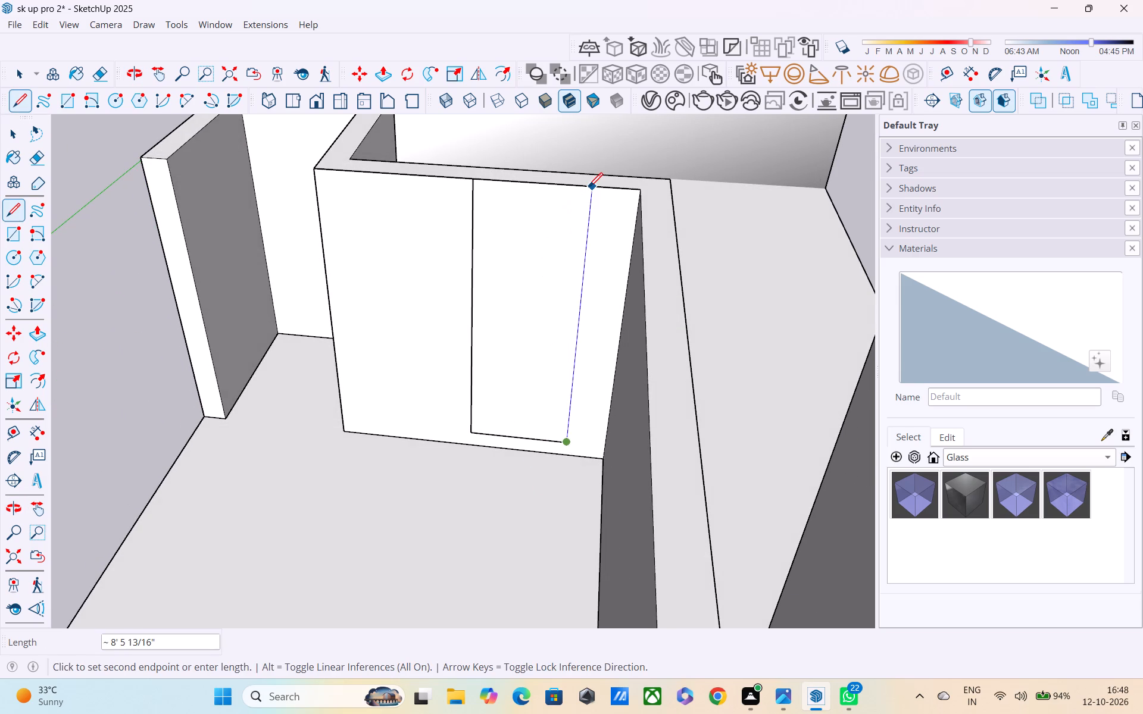
{"action": "left_click", "coordinate": [589, 188]}
{"action": "middle_click_drag", "start_coordinate": [589, 190], "coordinate": [608, 215]}
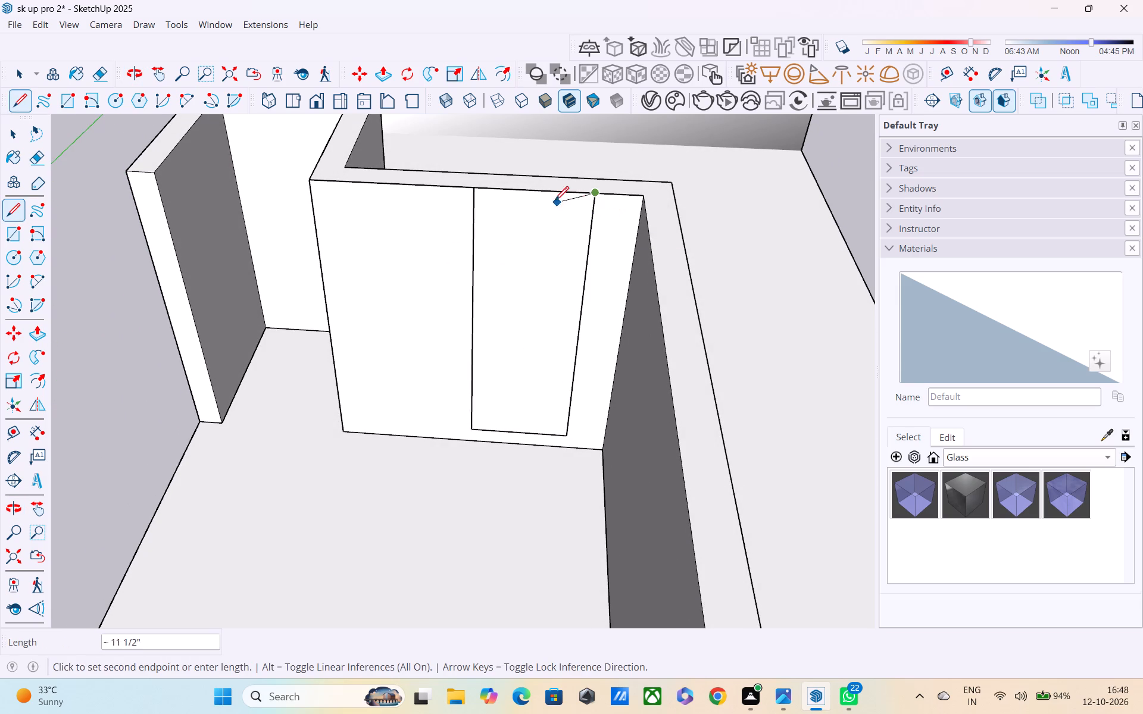
{"action": "left_click", "coordinate": [470, 195]}
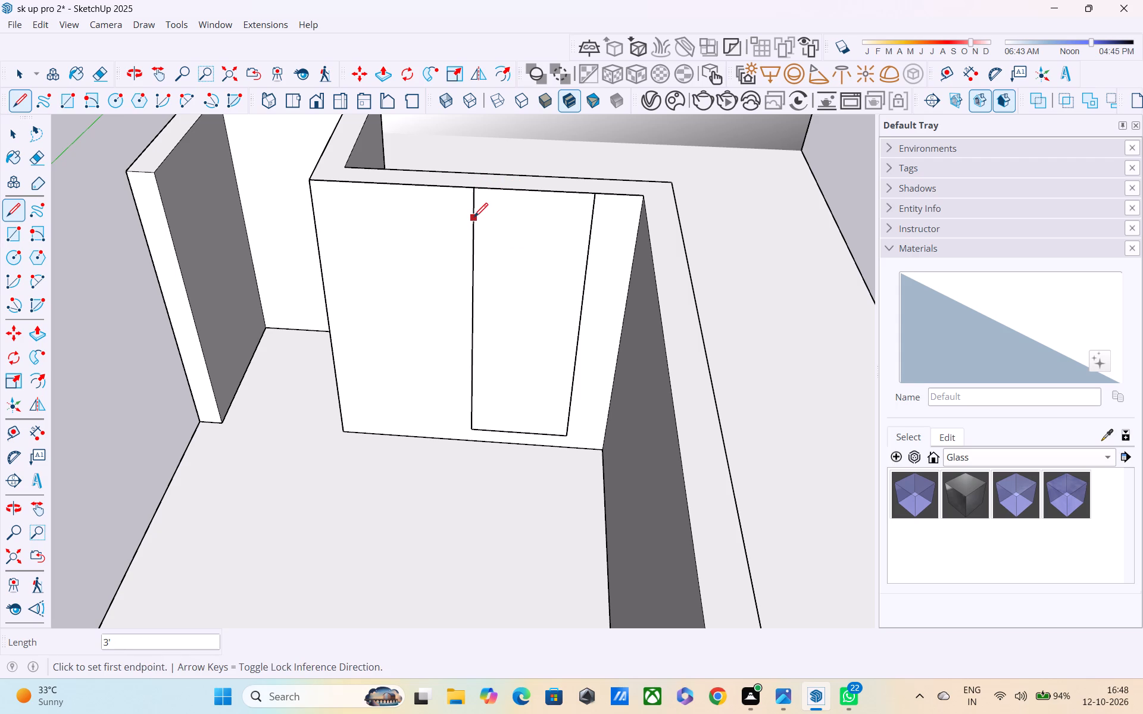
Draw a line about 3' long across the opening outline, just below the wall's top edge.
{"action": "left_click", "coordinate": [474, 218]}
{"action": "left_click", "coordinate": [593, 223]}
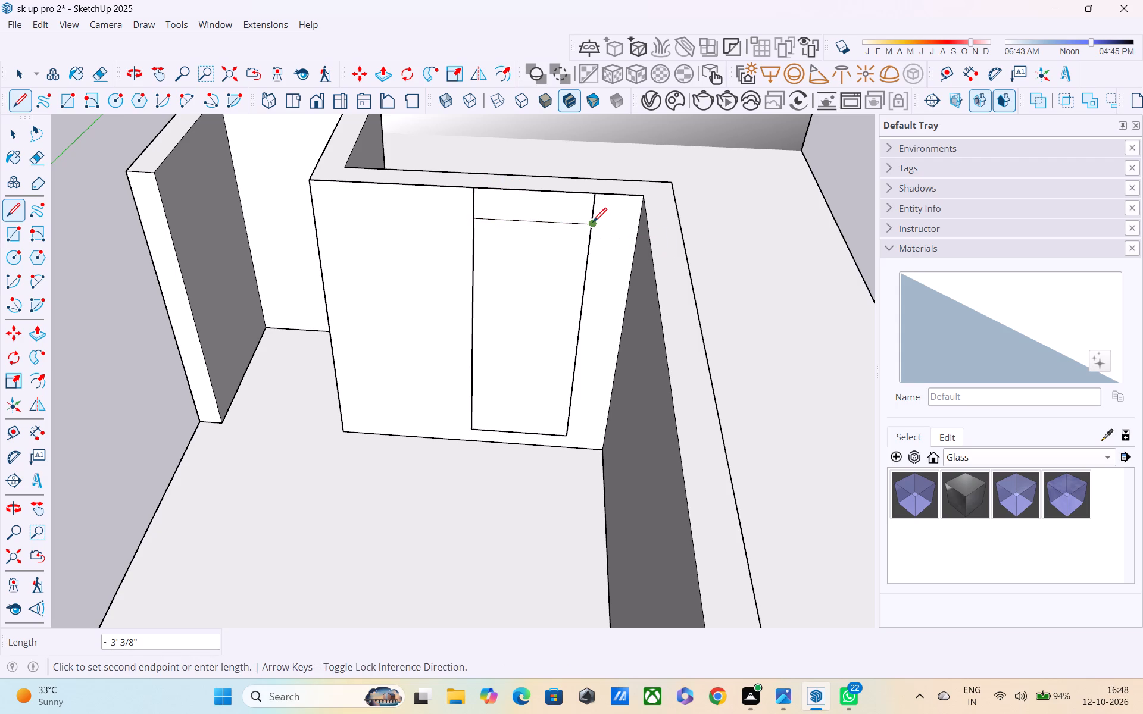
{"action": "key", "text": "Escape"}
{"action": "key", "text": "Escape"}
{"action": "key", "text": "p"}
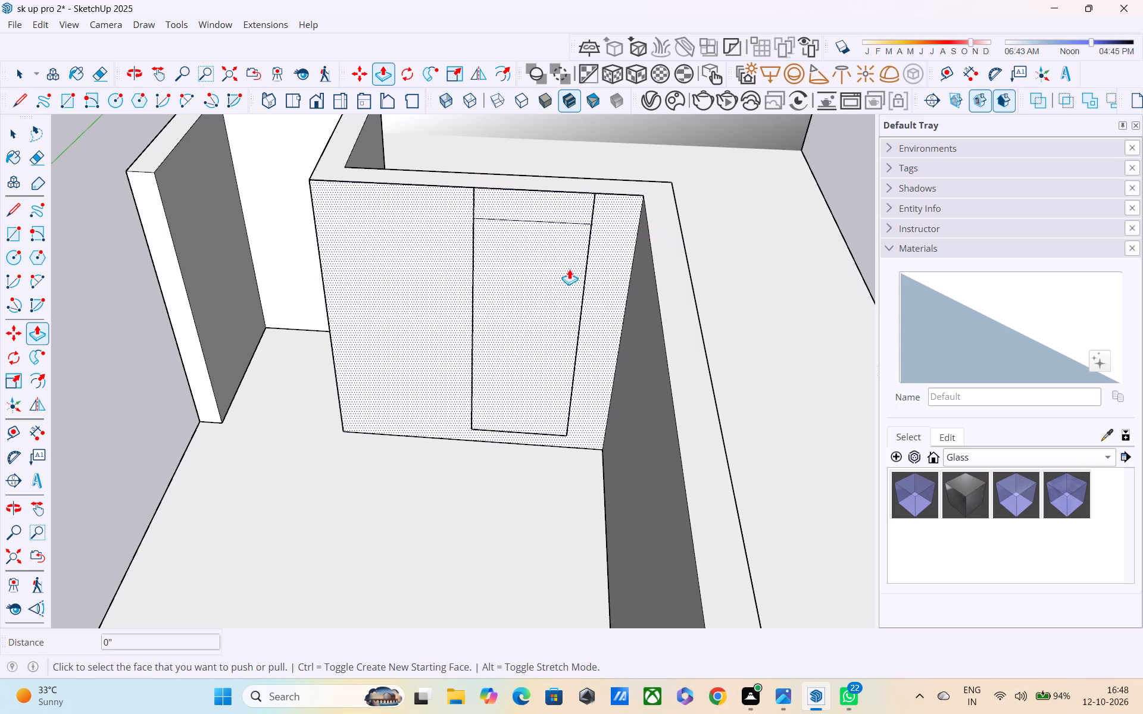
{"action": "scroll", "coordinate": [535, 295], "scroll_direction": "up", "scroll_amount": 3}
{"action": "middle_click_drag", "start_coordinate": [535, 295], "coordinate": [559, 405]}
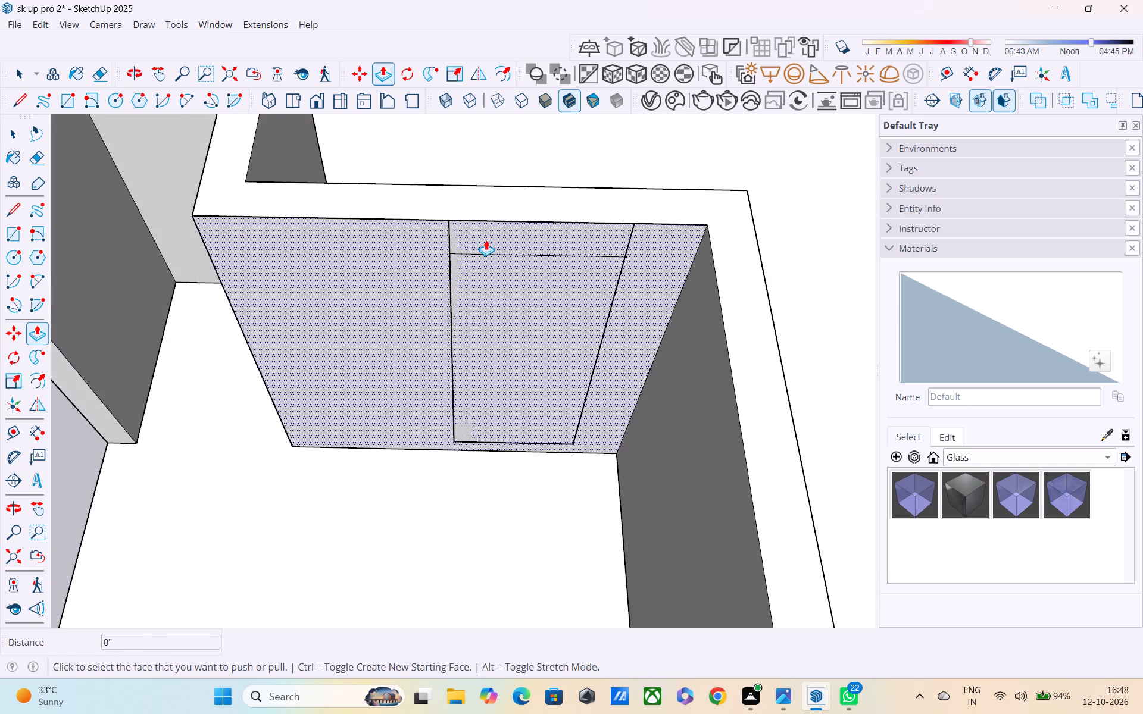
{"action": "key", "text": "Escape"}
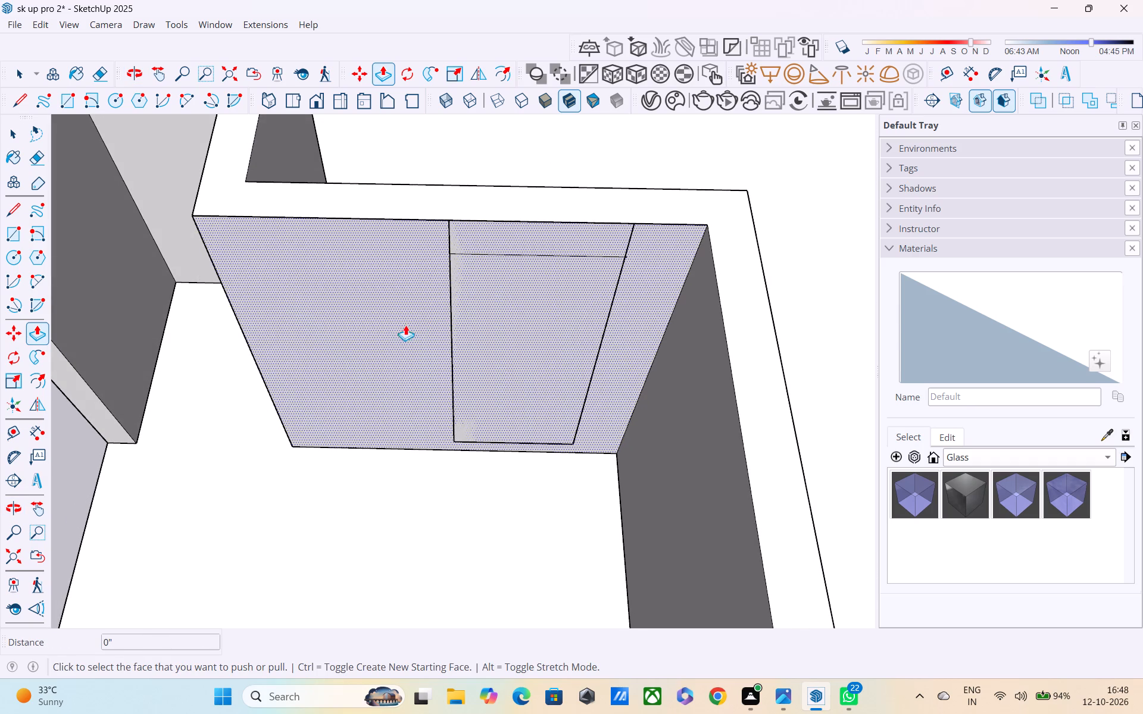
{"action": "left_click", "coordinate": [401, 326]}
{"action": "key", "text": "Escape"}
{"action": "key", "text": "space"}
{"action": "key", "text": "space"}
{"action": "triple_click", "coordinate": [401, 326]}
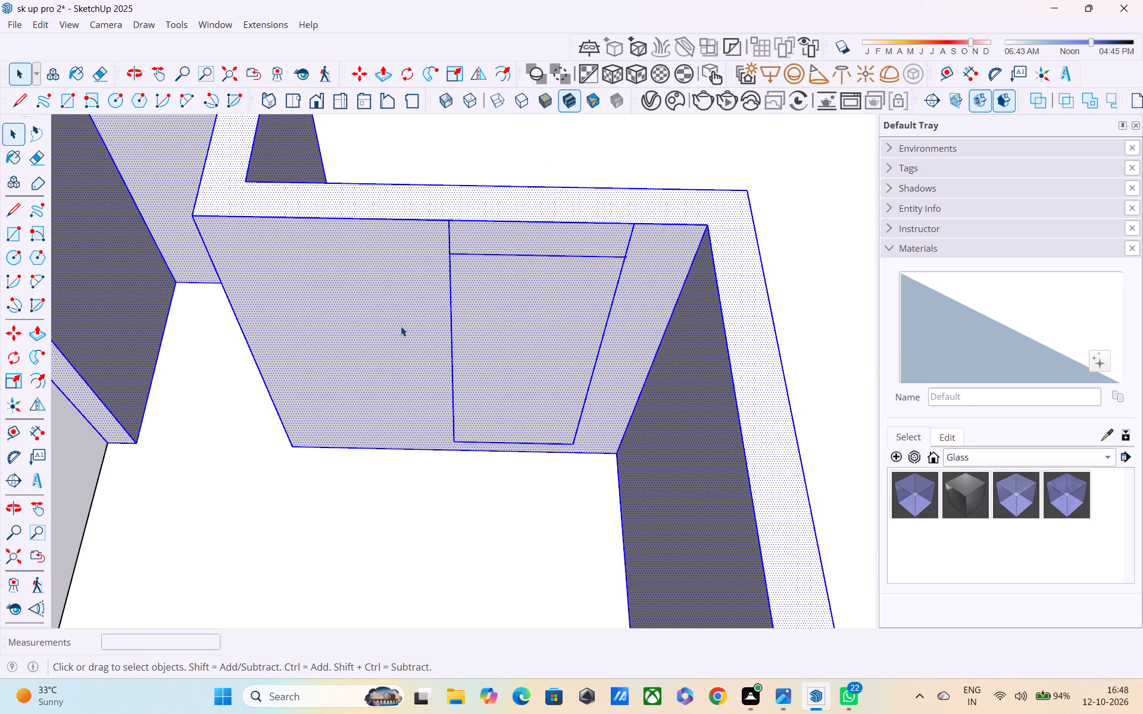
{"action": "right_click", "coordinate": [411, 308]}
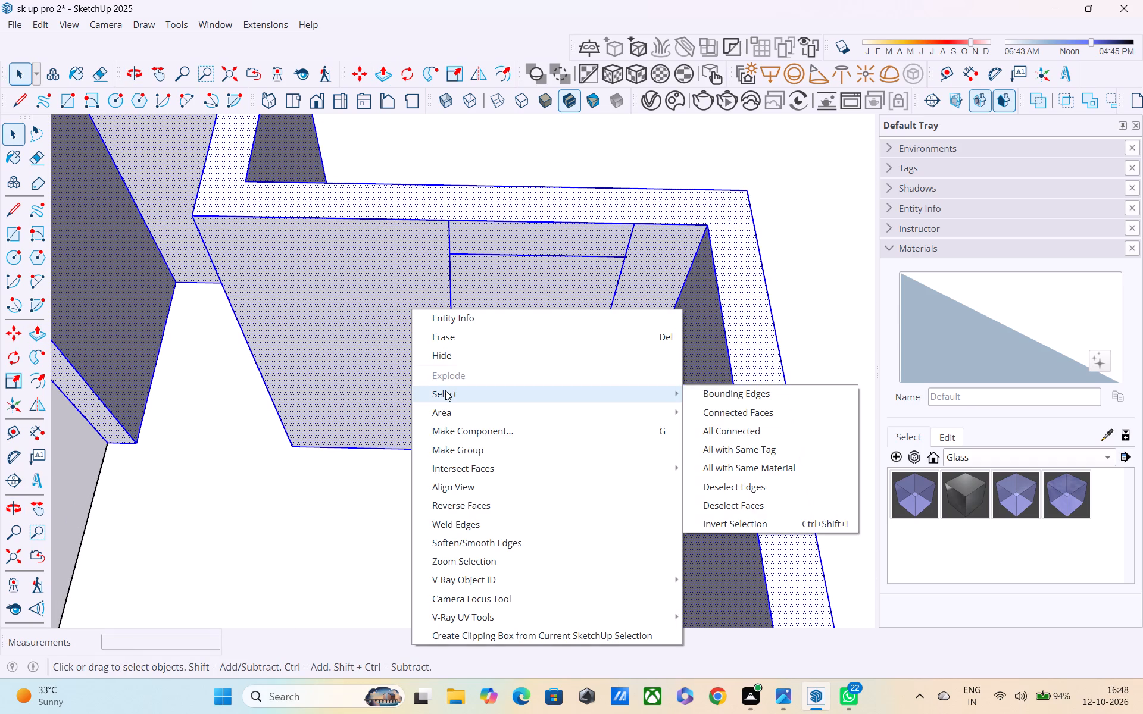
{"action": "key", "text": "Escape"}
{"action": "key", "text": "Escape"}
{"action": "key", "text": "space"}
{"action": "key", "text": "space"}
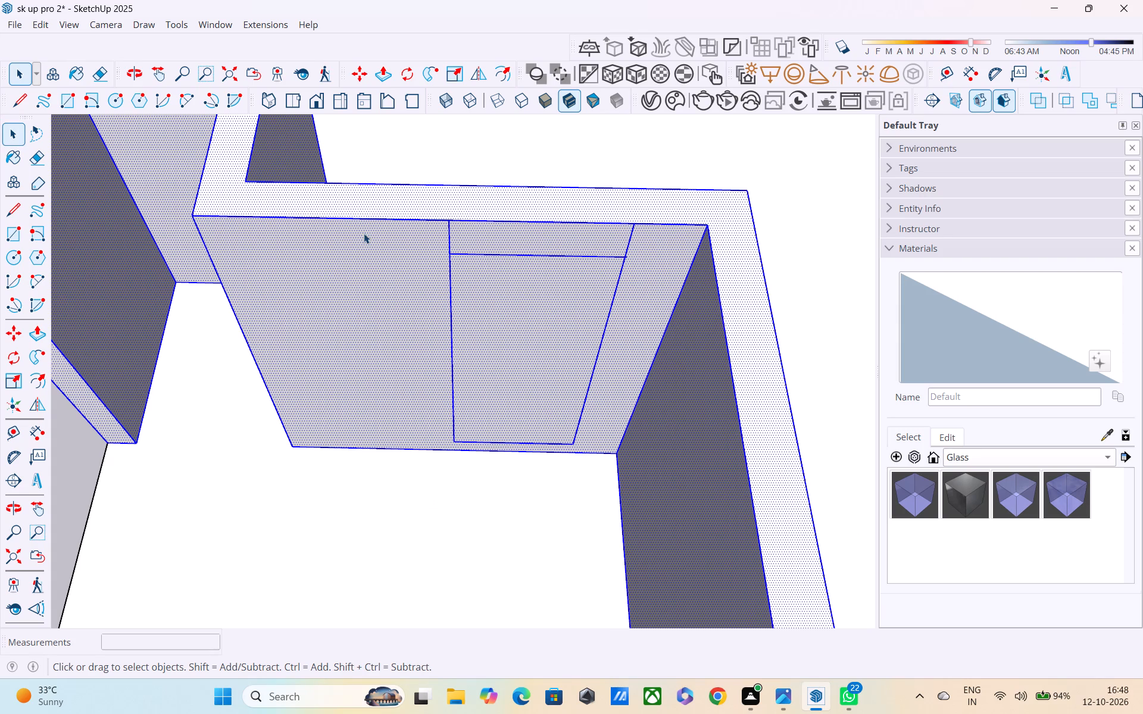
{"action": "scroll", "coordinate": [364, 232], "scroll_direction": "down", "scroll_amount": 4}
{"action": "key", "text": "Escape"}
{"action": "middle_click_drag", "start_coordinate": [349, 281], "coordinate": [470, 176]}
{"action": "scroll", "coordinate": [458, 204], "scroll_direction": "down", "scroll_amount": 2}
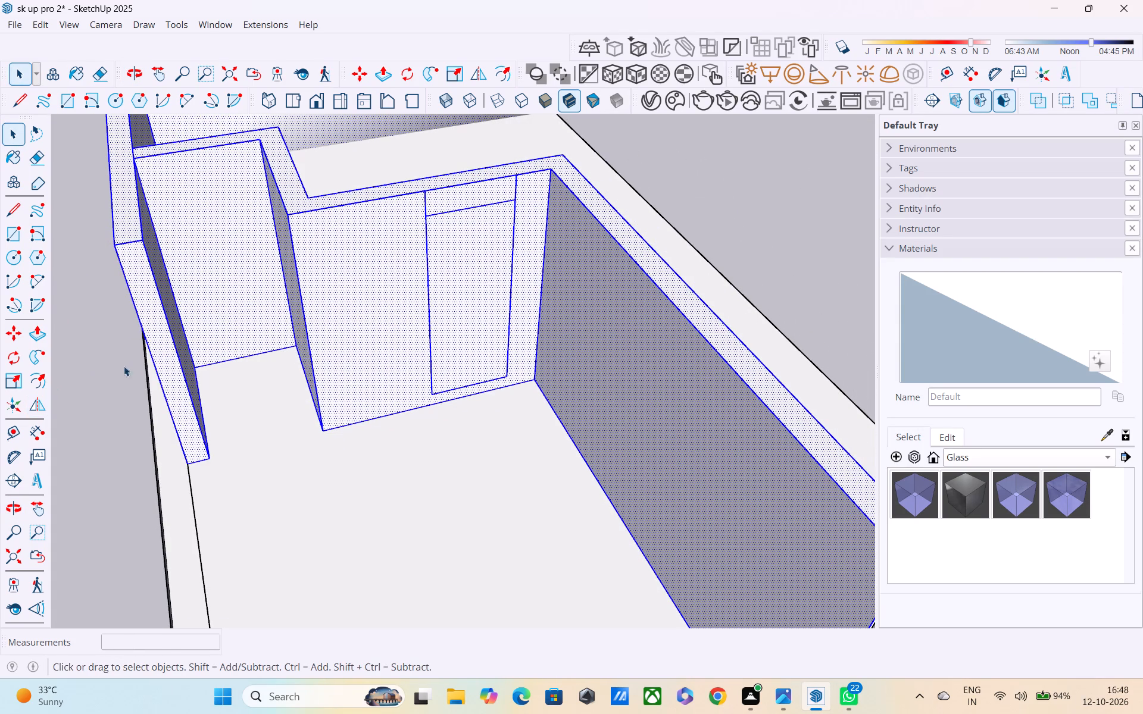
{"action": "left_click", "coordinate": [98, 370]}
Draw two lines about 9" long across the partition wall's top face, in line with the opening's two sides.
{"action": "middle_click_drag", "start_coordinate": [415, 229], "coordinate": [412, 313]}
{"action": "scroll", "coordinate": [461, 239], "scroll_direction": "up", "scroll_amount": 2}
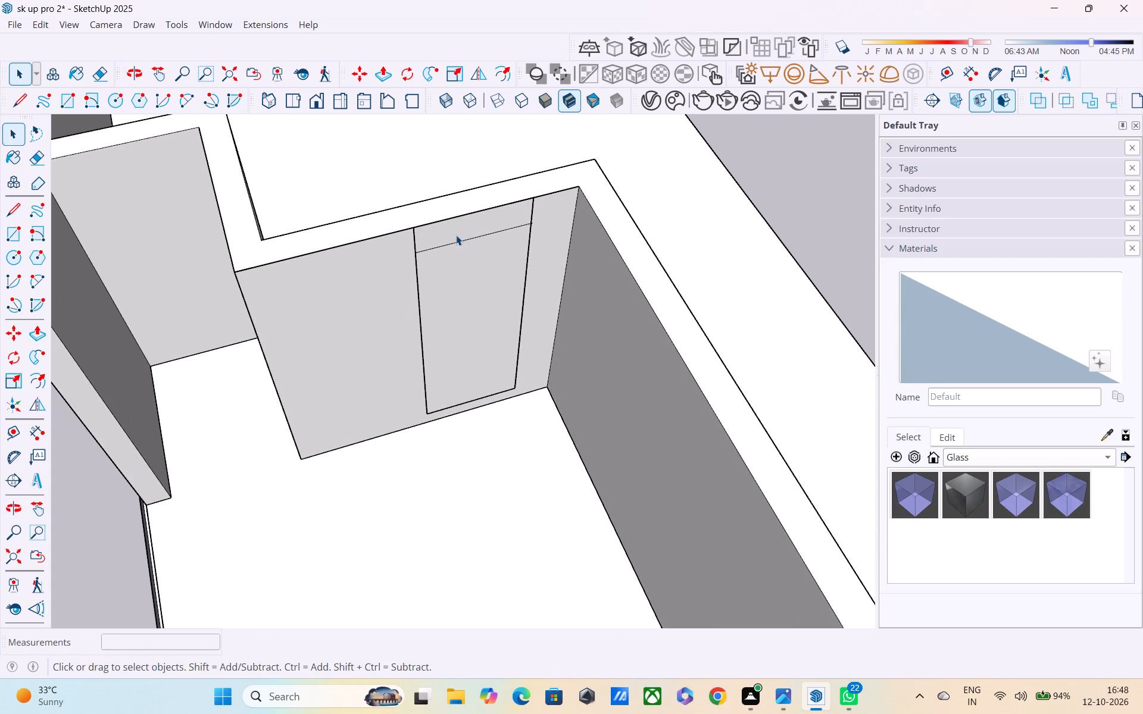
{"action": "key", "text": "l"}
{"action": "left_click", "coordinate": [413, 230]}
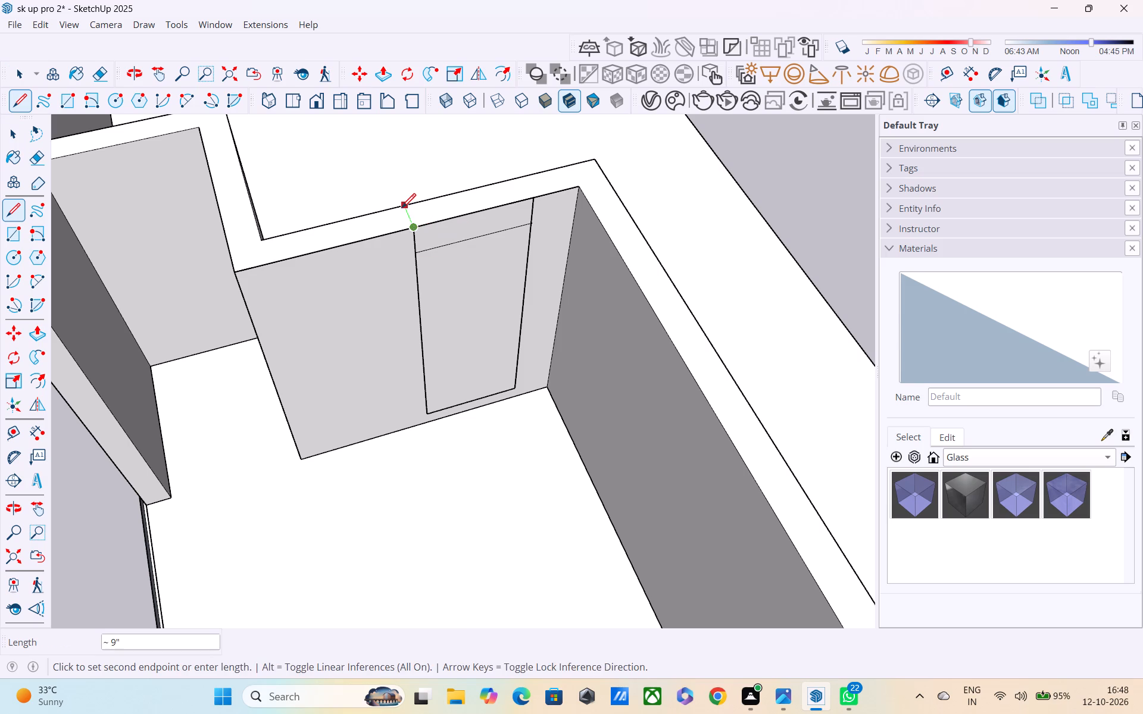
{"action": "left_click", "coordinate": [402, 208]}
{"action": "left_click", "coordinate": [519, 180]}
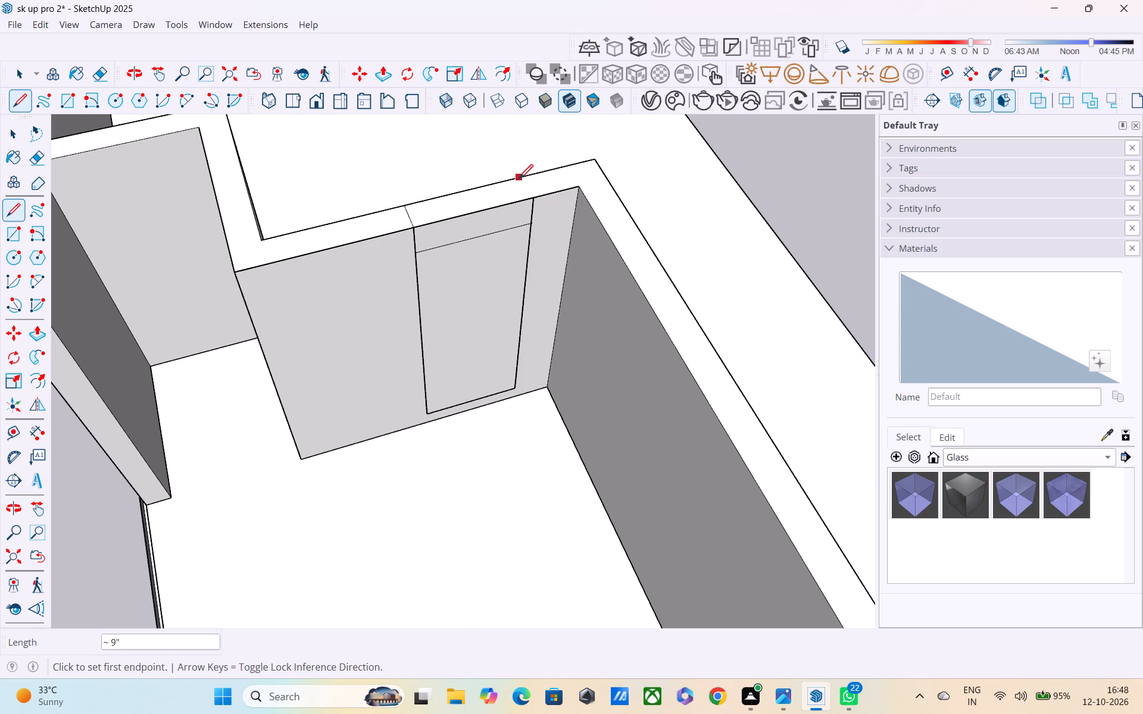
{"action": "left_click", "coordinate": [533, 205]}
{"action": "key", "text": "Escape"}
Push the top face between the two cross lines down about 8' 5" to the base of the opening outline.
{"action": "key", "text": "p"}
{"action": "middle_click_drag", "start_coordinate": [464, 239], "coordinate": [477, 271]}
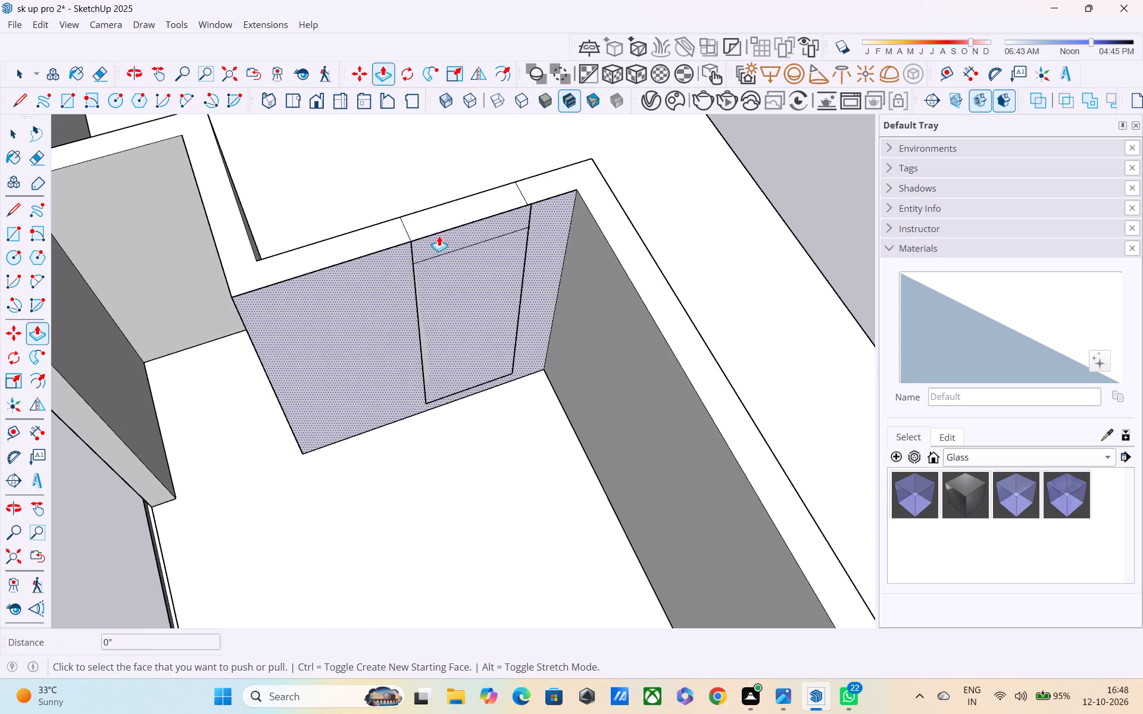
{"action": "left_click", "coordinate": [433, 213]}
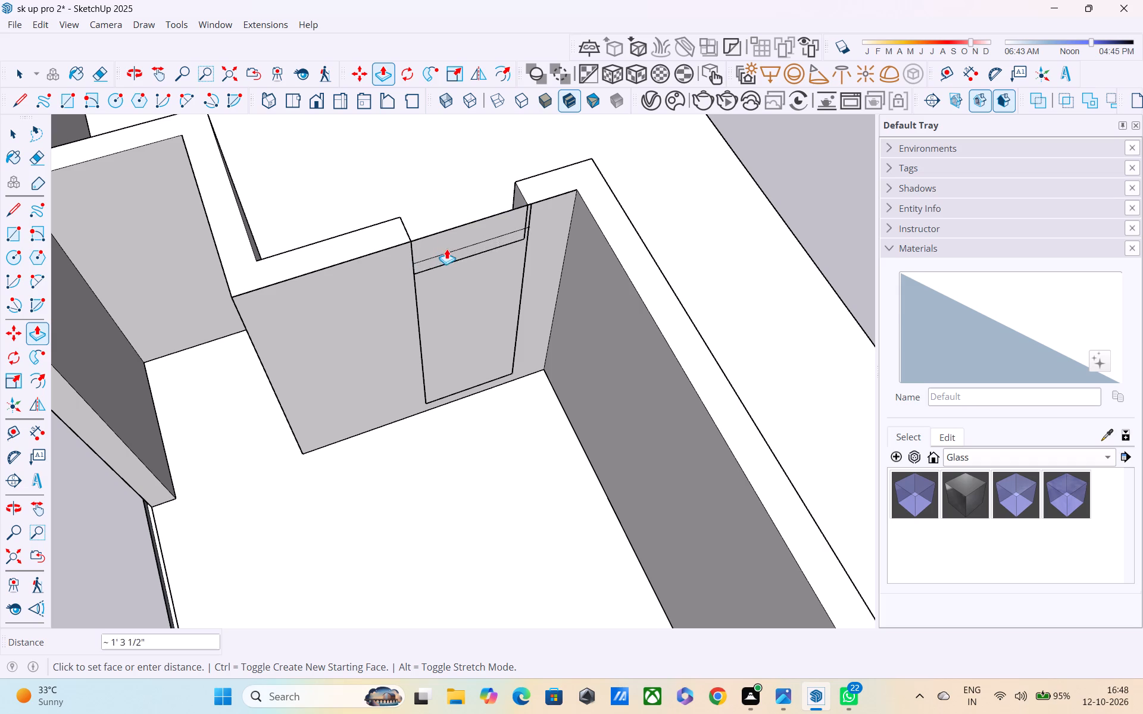
{"action": "middle_click_drag", "start_coordinate": [472, 317], "coordinate": [461, 185]}
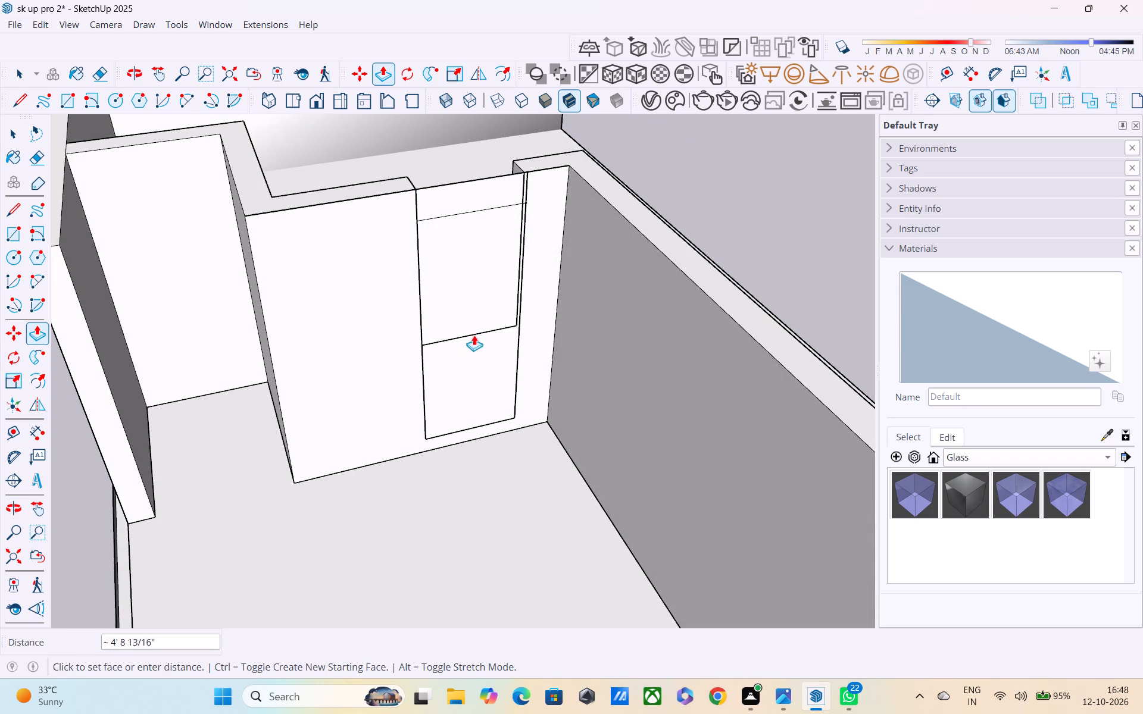
{"action": "left_click", "coordinate": [494, 423]}
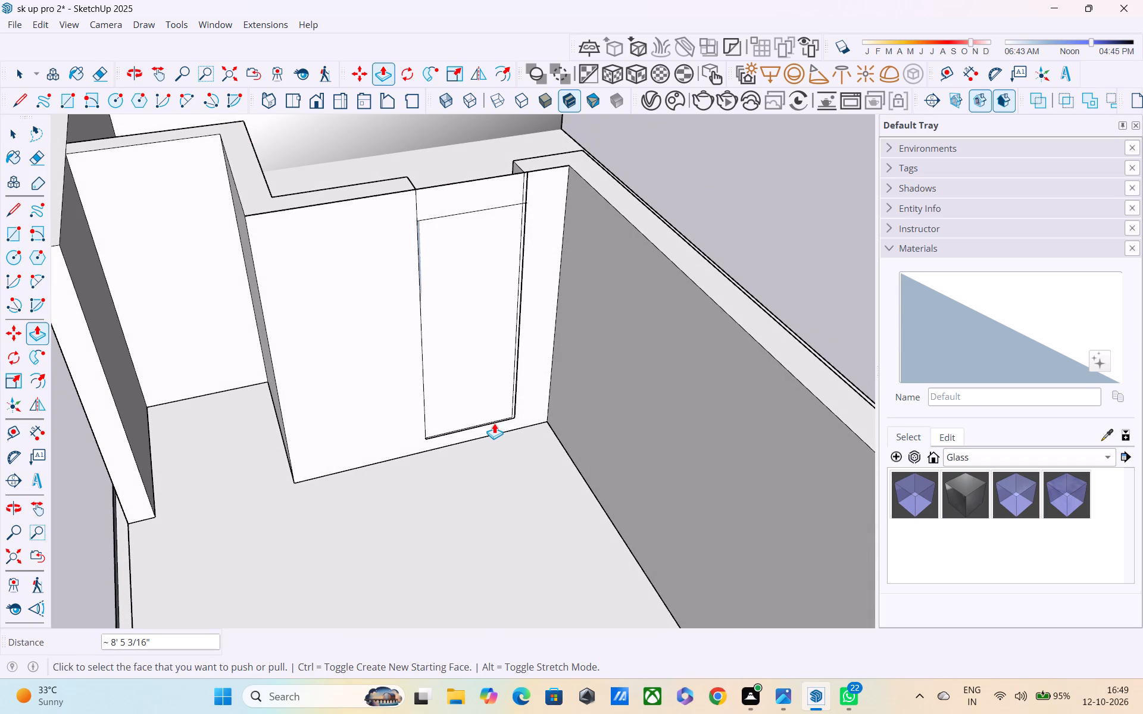
Delete the two leftover vertical faces that cover the opening cut in the partition wall.
{"action": "key", "text": "Escape"}
{"action": "key", "text": "space"}
{"action": "left_click", "coordinate": [464, 361]}
{"action": "middle_click_drag", "start_coordinate": [453, 316], "coordinate": [478, 436]}
{"action": "left_click", "coordinate": [450, 255]}
{"action": "middle_click_drag", "start_coordinate": [447, 246], "coordinate": [471, 399]}
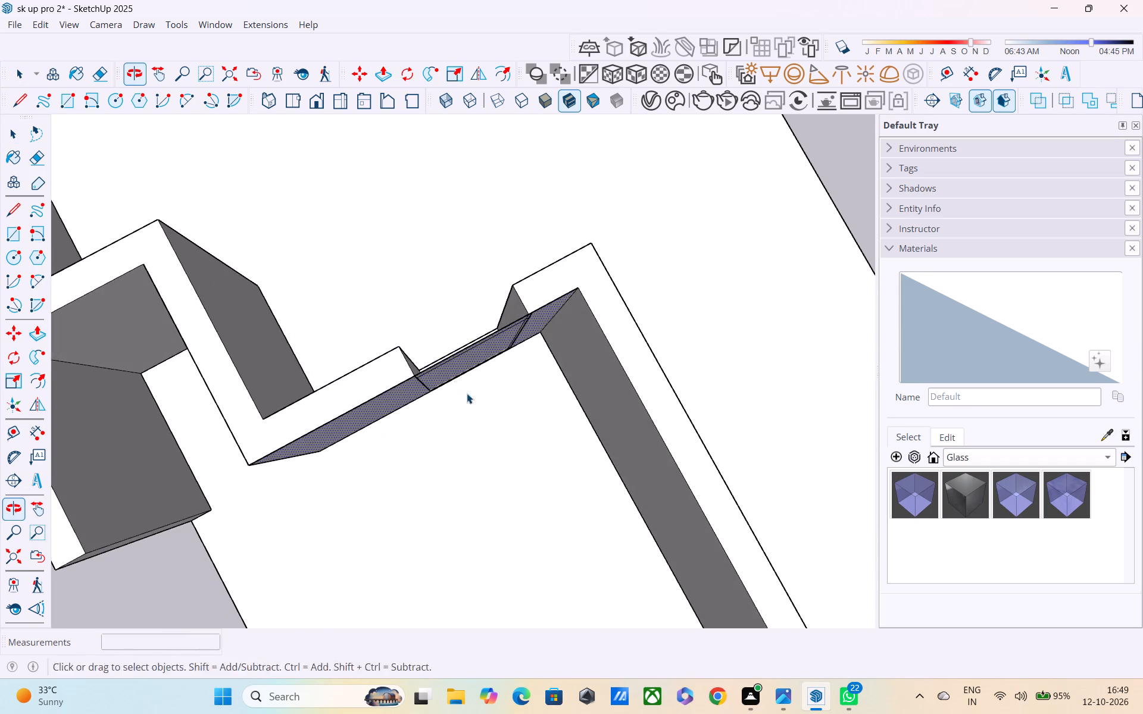
{"action": "middle_click_drag", "start_coordinate": [438, 332], "coordinate": [568, 388]}
{"action": "scroll", "coordinate": [492, 349], "scroll_direction": "up", "scroll_amount": 2}
{"action": "middle_click_drag", "start_coordinate": [485, 367], "coordinate": [495, 452]}
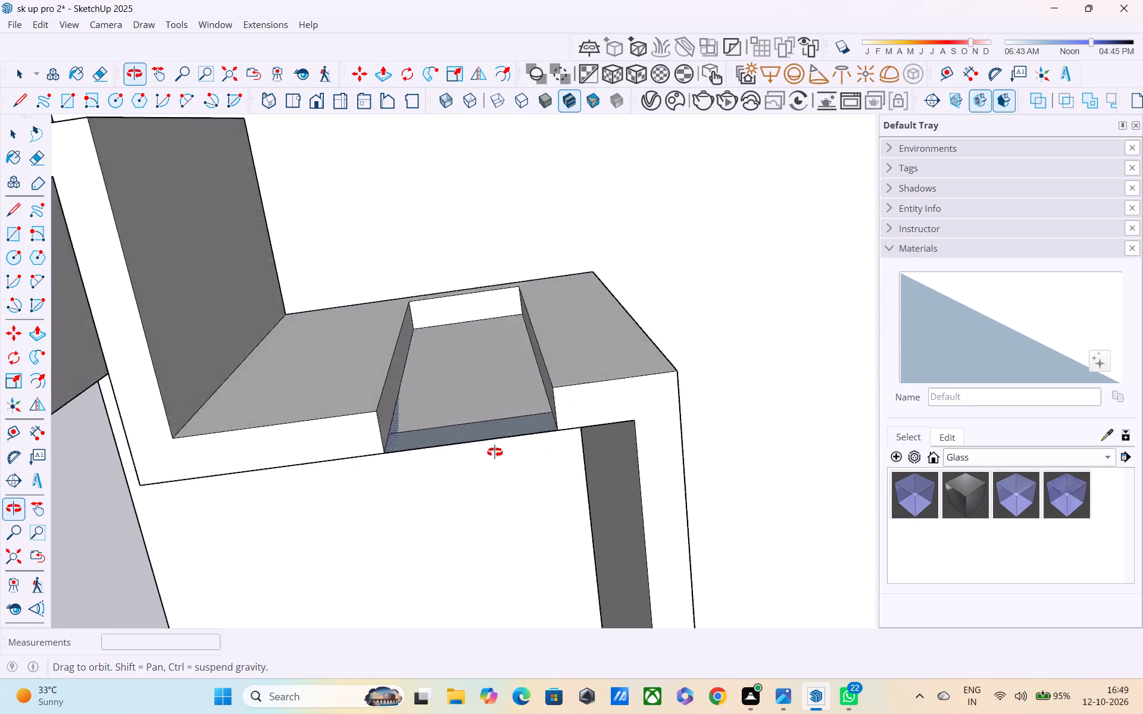
{"action": "middle_click_drag", "start_coordinate": [495, 452], "coordinate": [497, 473]}
{"action": "left_click", "coordinate": [464, 427]}
{"action": "key", "text": "Delete"}
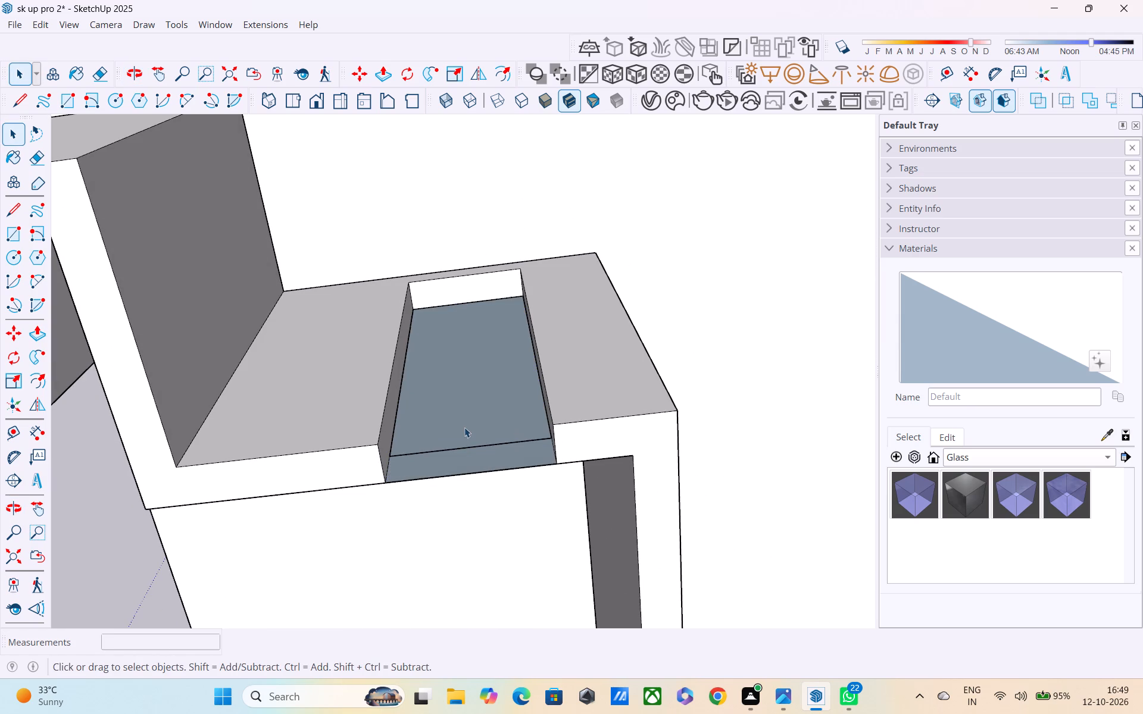
{"action": "middle_click_drag", "start_coordinate": [476, 452], "coordinate": [476, 184]}
{"action": "middle_click_drag", "start_coordinate": [474, 271], "coordinate": [491, 499]}
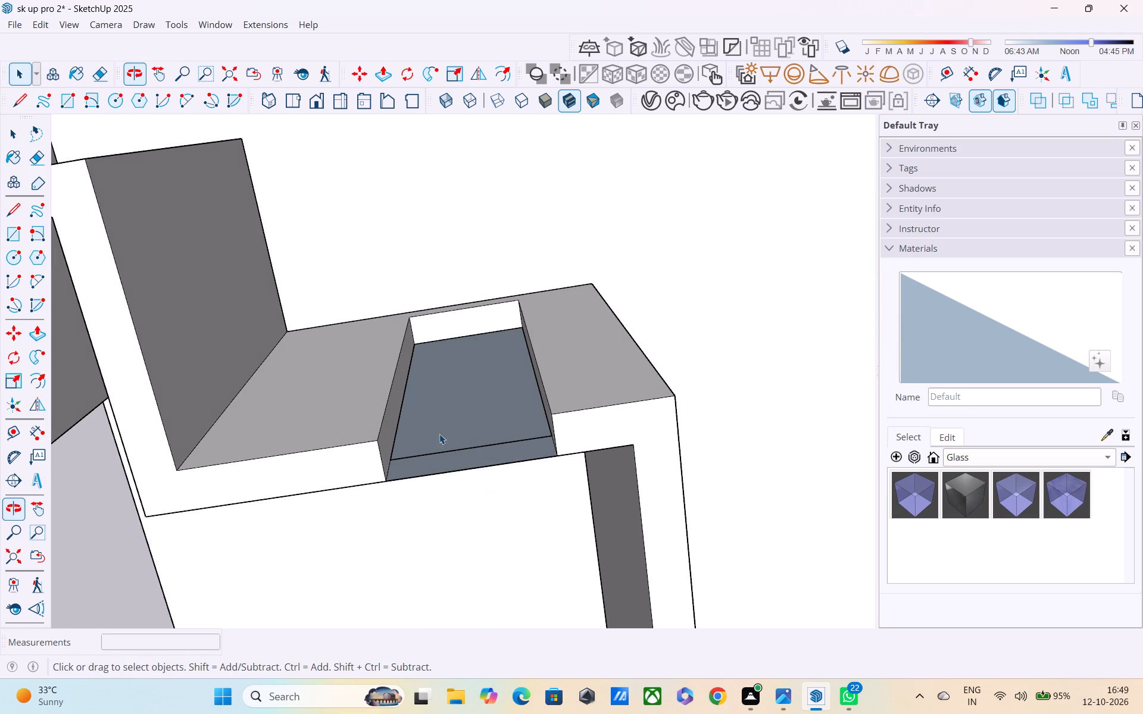
{"action": "left_click", "coordinate": [438, 429]}
{"action": "key", "text": "Delete"}
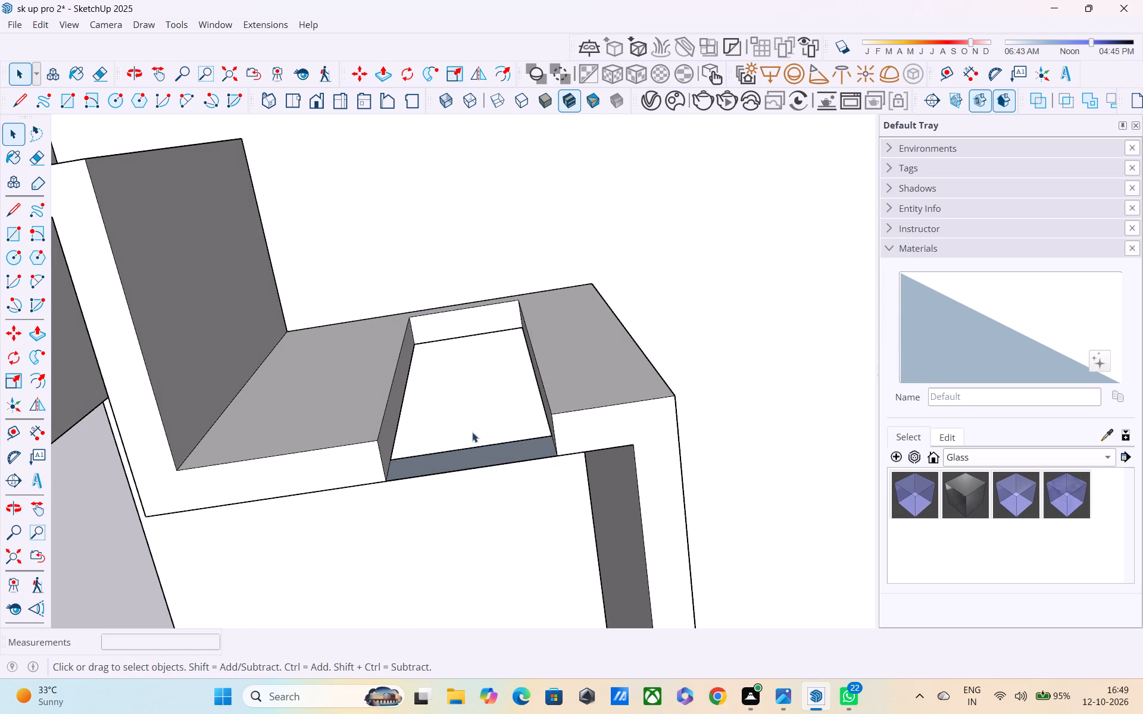
Draw a rectangle about 4' 2" by 9' to fill the uncovered partition wall section, from its outer top corner to the base beside the opening.
{"action": "middle_click_drag", "start_coordinate": [472, 432], "coordinate": [479, 108]}
{"action": "middle_click_drag", "start_coordinate": [477, 230], "coordinate": [471, 45]}
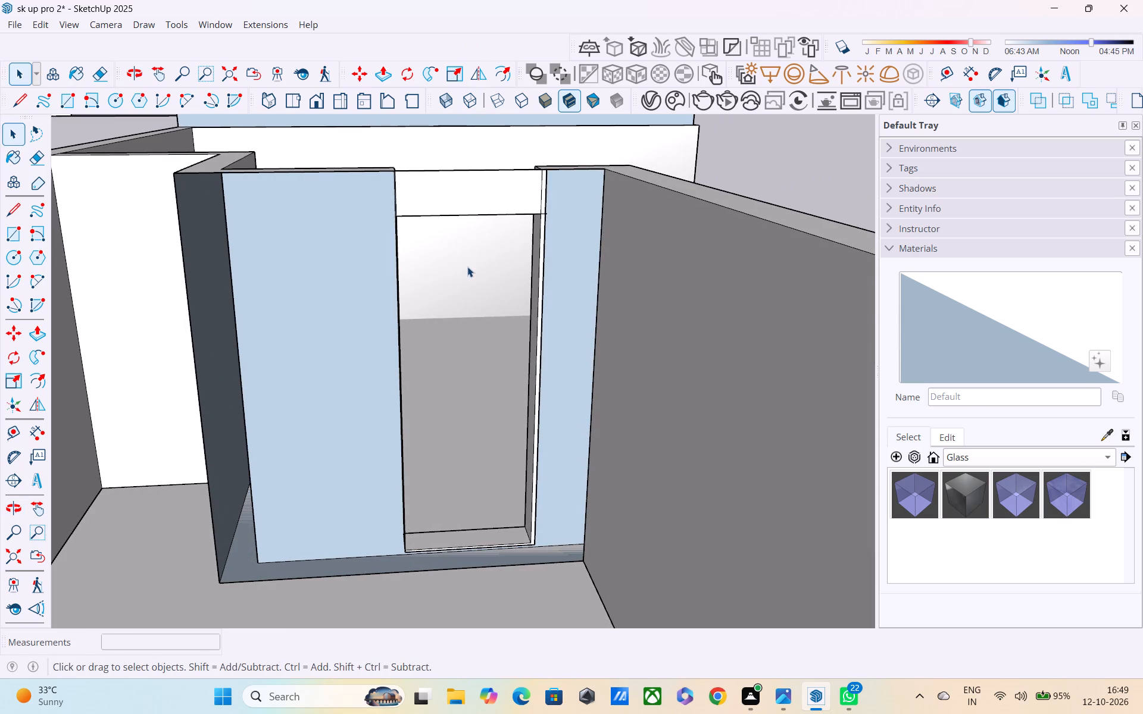
{"action": "key", "text": "r"}
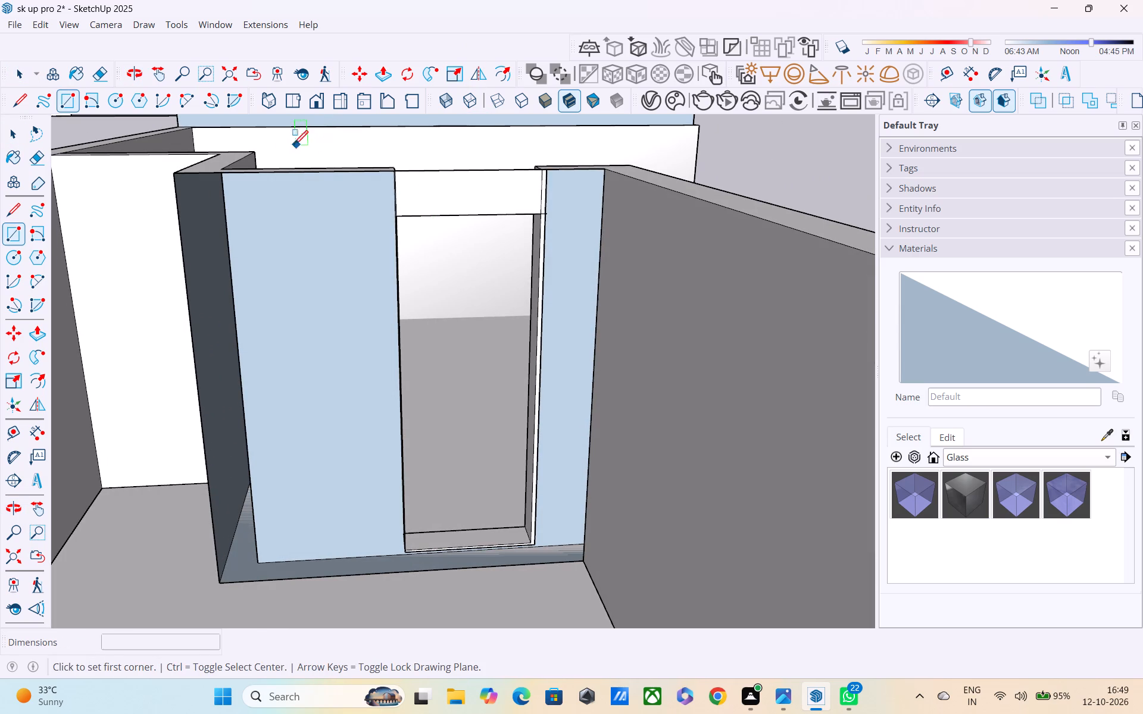
{"action": "left_click", "coordinate": [179, 177]}
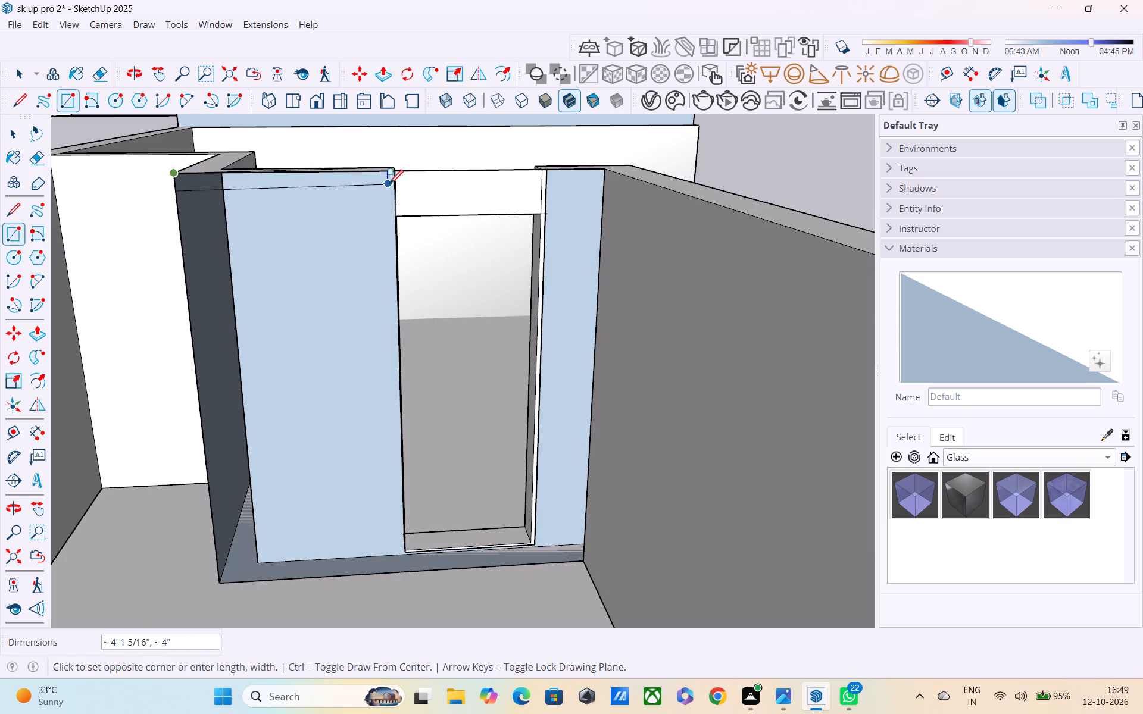
{"action": "left_click", "coordinate": [404, 568]}
{"action": "middle_click_drag", "start_coordinate": [390, 460], "coordinate": [345, 672]}
{"action": "key", "text": "Escape"}
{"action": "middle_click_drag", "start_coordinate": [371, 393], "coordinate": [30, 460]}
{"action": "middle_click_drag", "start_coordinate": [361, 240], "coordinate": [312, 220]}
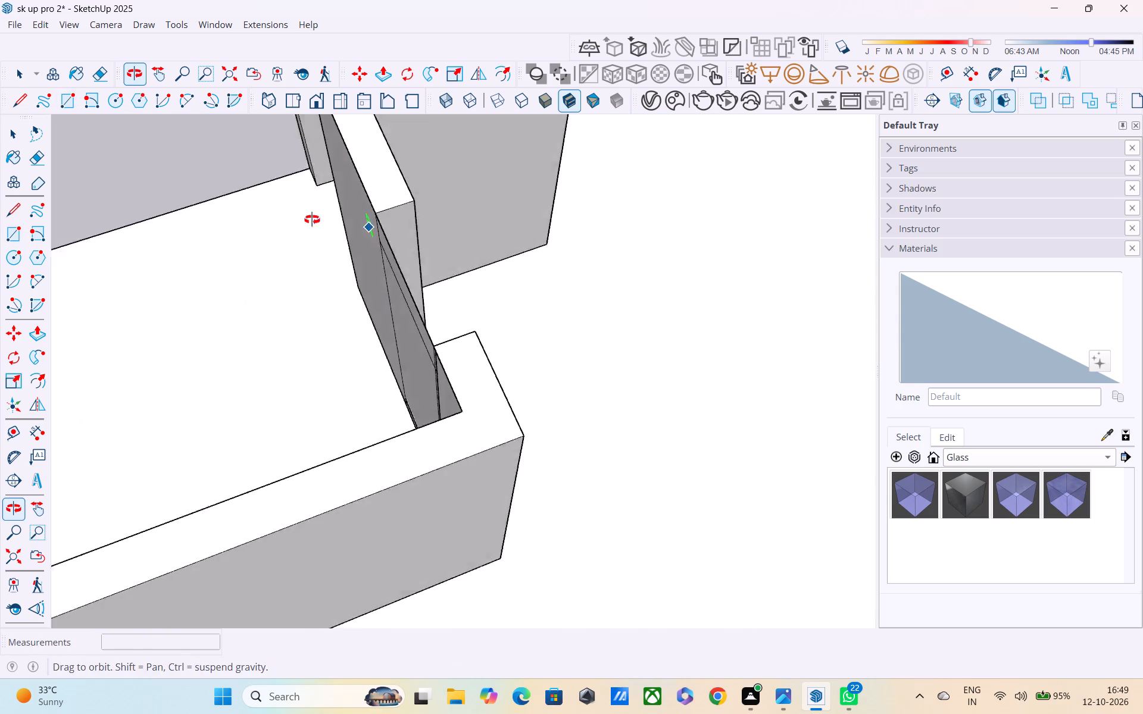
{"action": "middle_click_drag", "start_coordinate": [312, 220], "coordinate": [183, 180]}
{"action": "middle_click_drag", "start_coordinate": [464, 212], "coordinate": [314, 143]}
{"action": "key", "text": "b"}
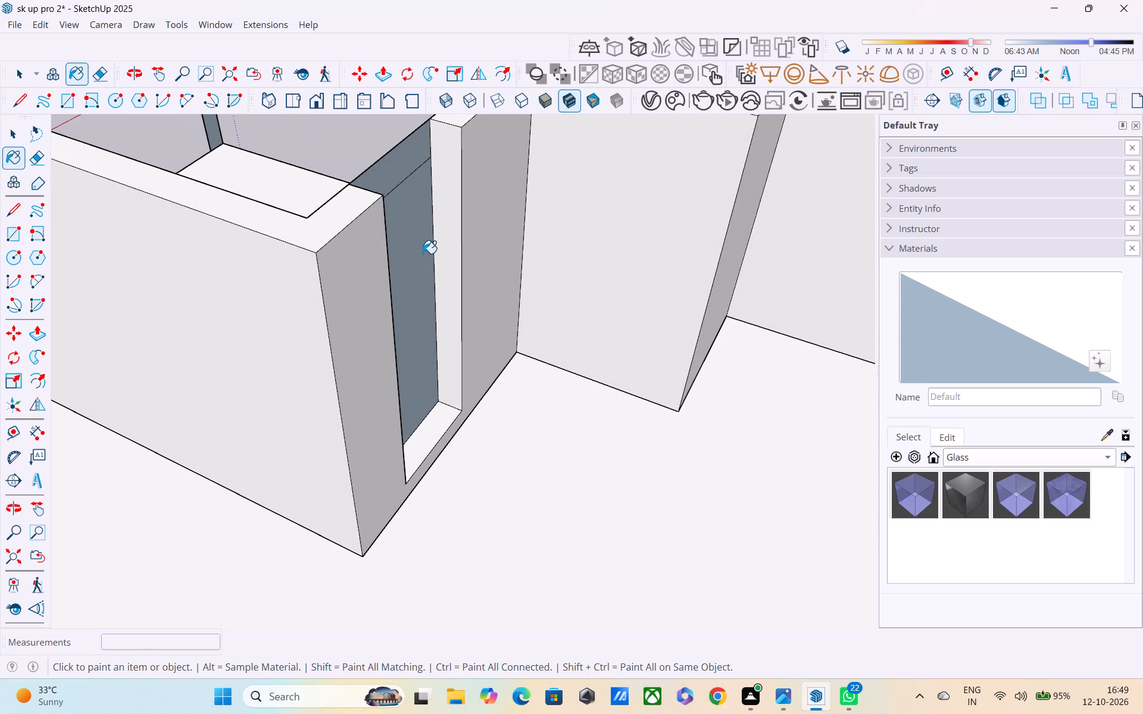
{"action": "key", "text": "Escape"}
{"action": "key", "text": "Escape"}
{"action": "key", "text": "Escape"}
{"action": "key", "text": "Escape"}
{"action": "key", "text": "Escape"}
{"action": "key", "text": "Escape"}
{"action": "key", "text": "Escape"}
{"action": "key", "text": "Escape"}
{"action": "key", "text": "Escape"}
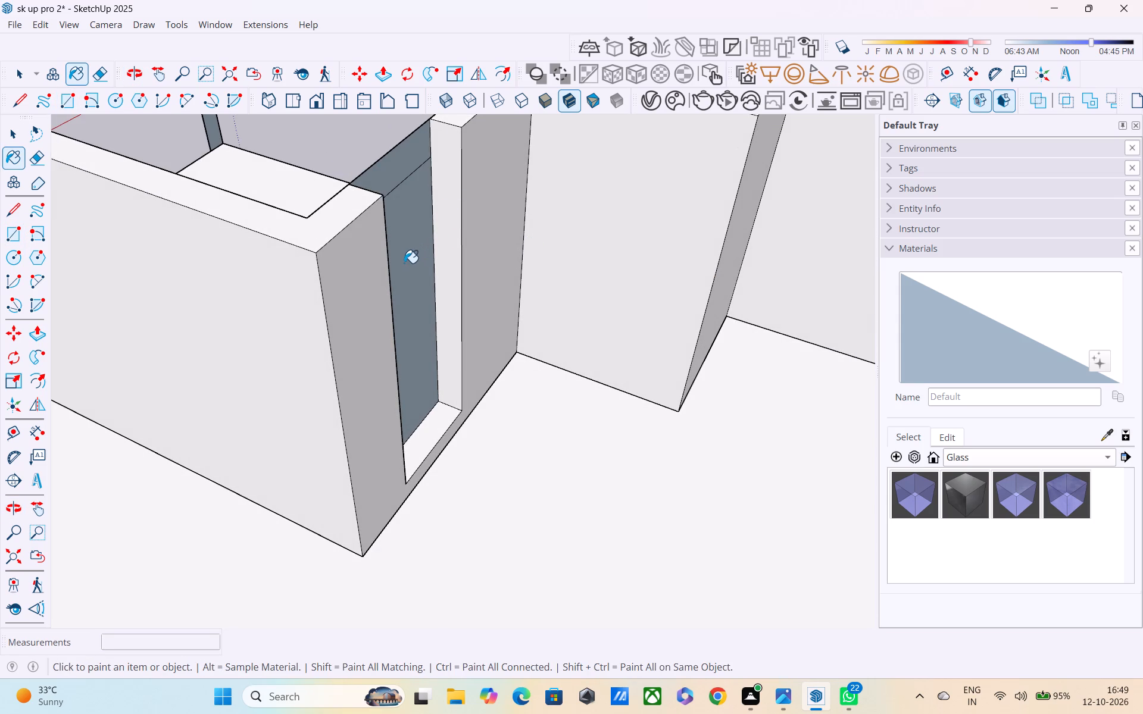
Delete the two faces that close off the door opening on the far side of the partition wall.
{"action": "key", "text": "space"}
{"action": "key", "text": "space"}
{"action": "left_click", "coordinate": [404, 263]}
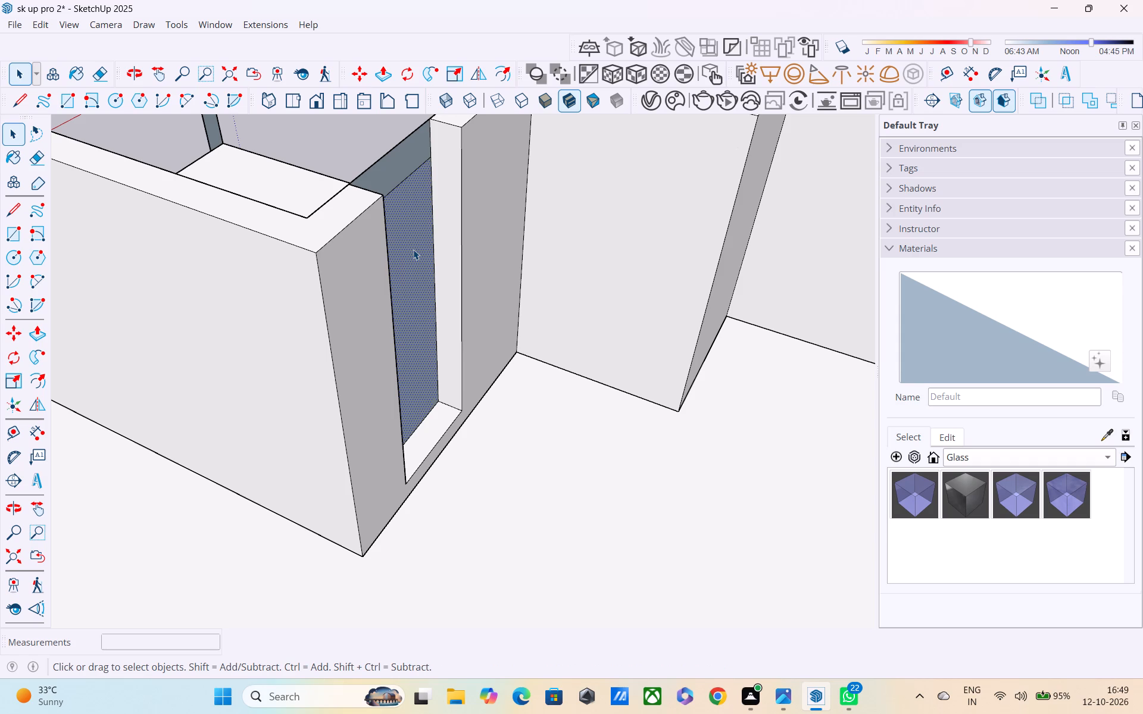
{"action": "key", "text": "Delete"}
{"action": "middle_click_drag", "start_coordinate": [413, 249], "coordinate": [432, 261]}
{"action": "left_click", "coordinate": [402, 263]}
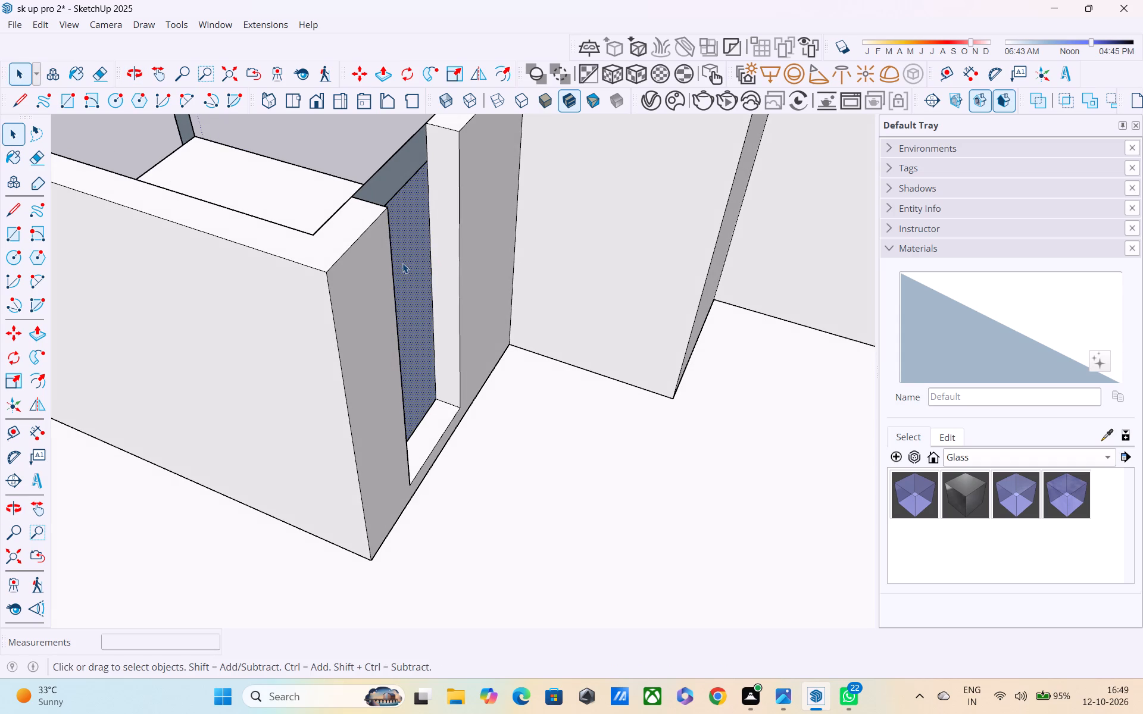
{"action": "key", "text": "Delete"}
Draw a rectangle over the low strip at the wall's base, from the opening's lower corner to the adjoining side wall.
{"action": "middle_click_drag", "start_coordinate": [399, 253], "coordinate": [698, 202]}
{"action": "middle_click_drag", "start_coordinate": [464, 268], "coordinate": [901, 257]}
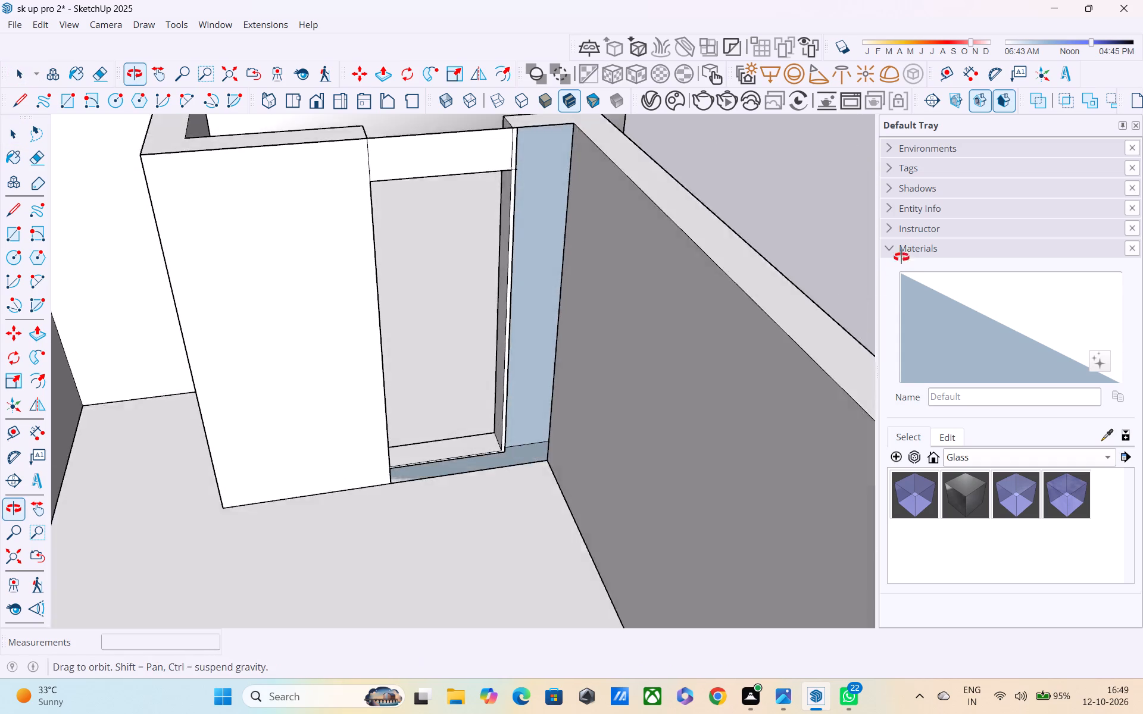
{"action": "middle_click_drag", "start_coordinate": [901, 257], "coordinate": [902, 236]}
{"action": "middle_click_drag", "start_coordinate": [626, 272], "coordinate": [590, 181]}
{"action": "middle_click_drag", "start_coordinate": [545, 292], "coordinate": [545, 322]}
{"action": "scroll", "coordinate": [545, 320], "scroll_direction": "down", "scroll_amount": 1}
{"action": "middle_click_drag", "start_coordinate": [538, 353], "coordinate": [535, 344]}
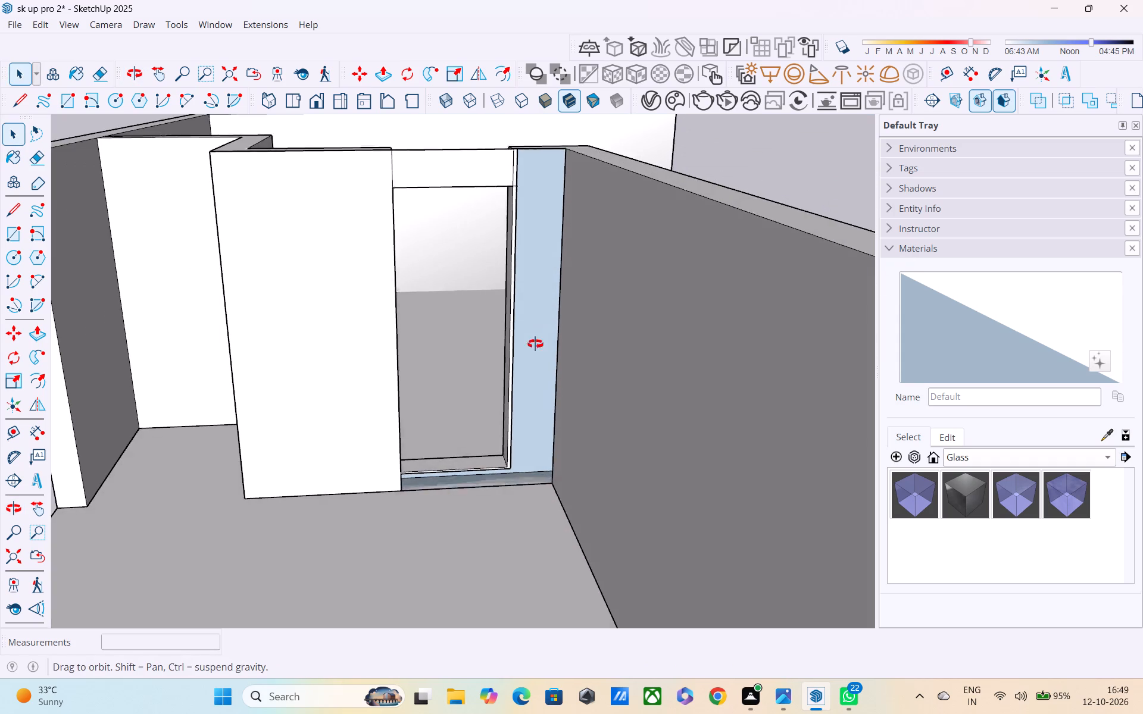
{"action": "middle_click_drag", "start_coordinate": [535, 344], "coordinate": [517, 379]}
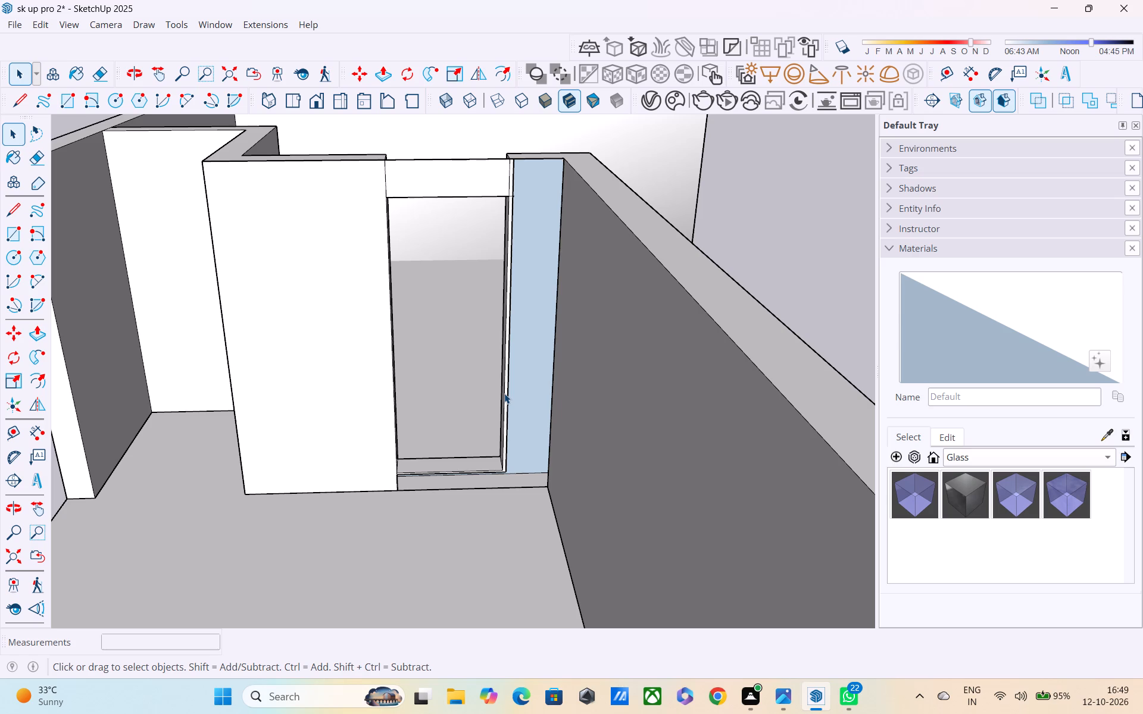
{"action": "key", "text": "r"}
{"action": "scroll", "coordinate": [408, 472], "scroll_direction": "up", "scroll_amount": 2}
{"action": "middle_click_drag", "start_coordinate": [395, 483], "coordinate": [394, 367]}
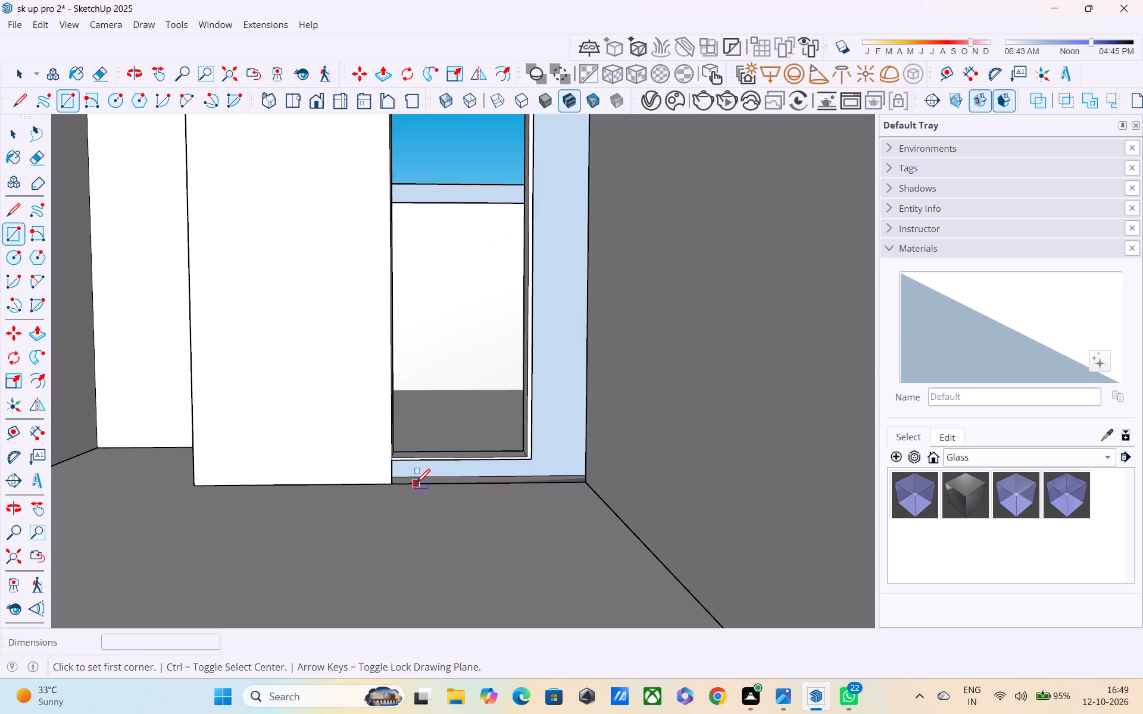
{"action": "left_click", "coordinate": [395, 465]}
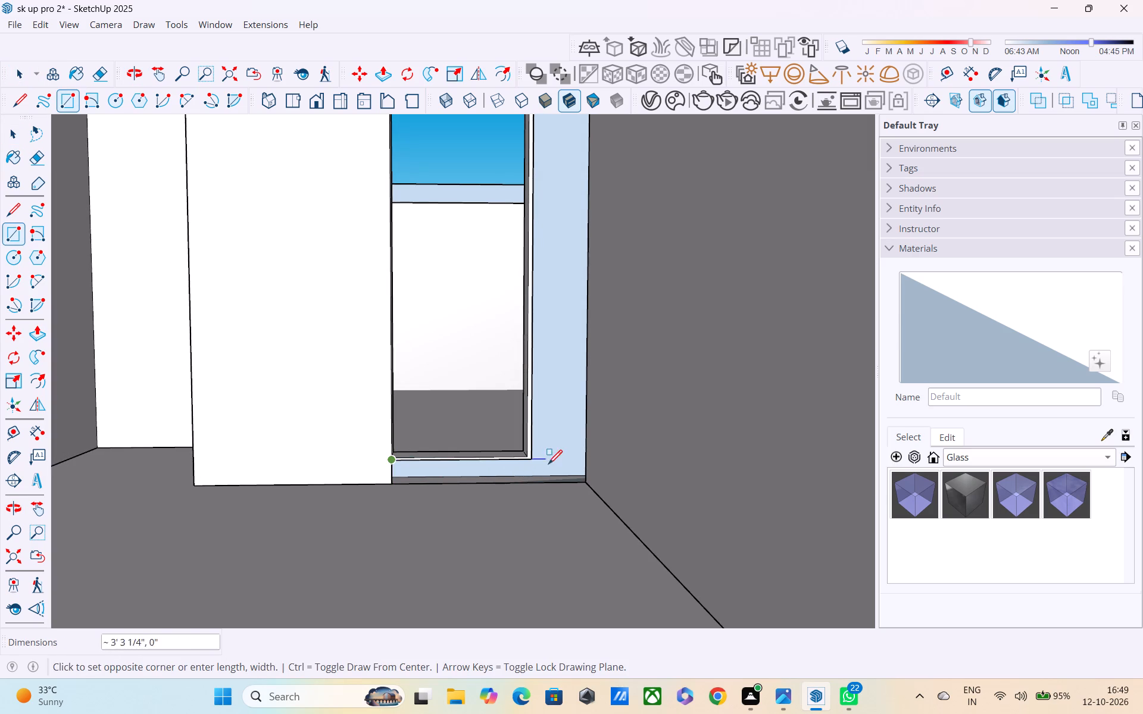
{"action": "left_click", "coordinate": [579, 479]}
{"action": "scroll", "coordinate": [586, 415], "scroll_direction": "down", "scroll_amount": 2}
{"action": "scroll", "coordinate": [573, 405], "scroll_direction": "up", "scroll_amount": 1}
{"action": "middle_click_drag", "start_coordinate": [573, 405], "coordinate": [574, 463]}
{"action": "key", "text": "grave"}
{"action": "key", "text": "Escape"}
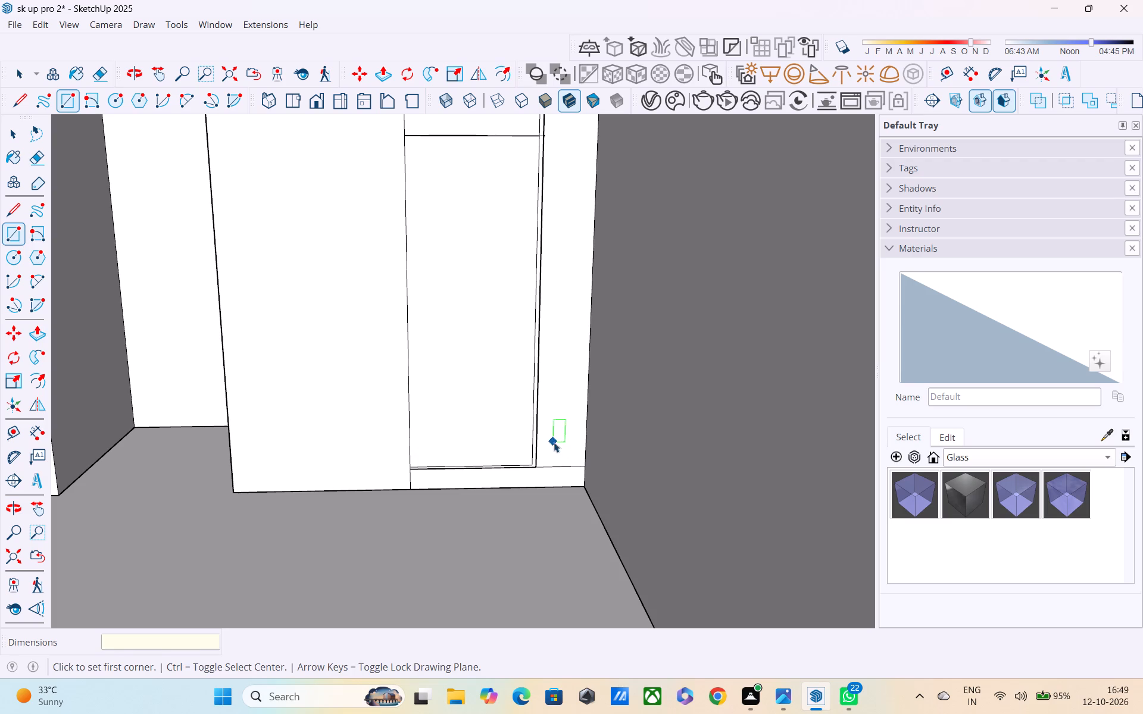
Delete the face that covers the door opening and the narrow wall gap beside it.
{"action": "key", "text": "space"}
{"action": "left_click", "coordinate": [480, 365]}
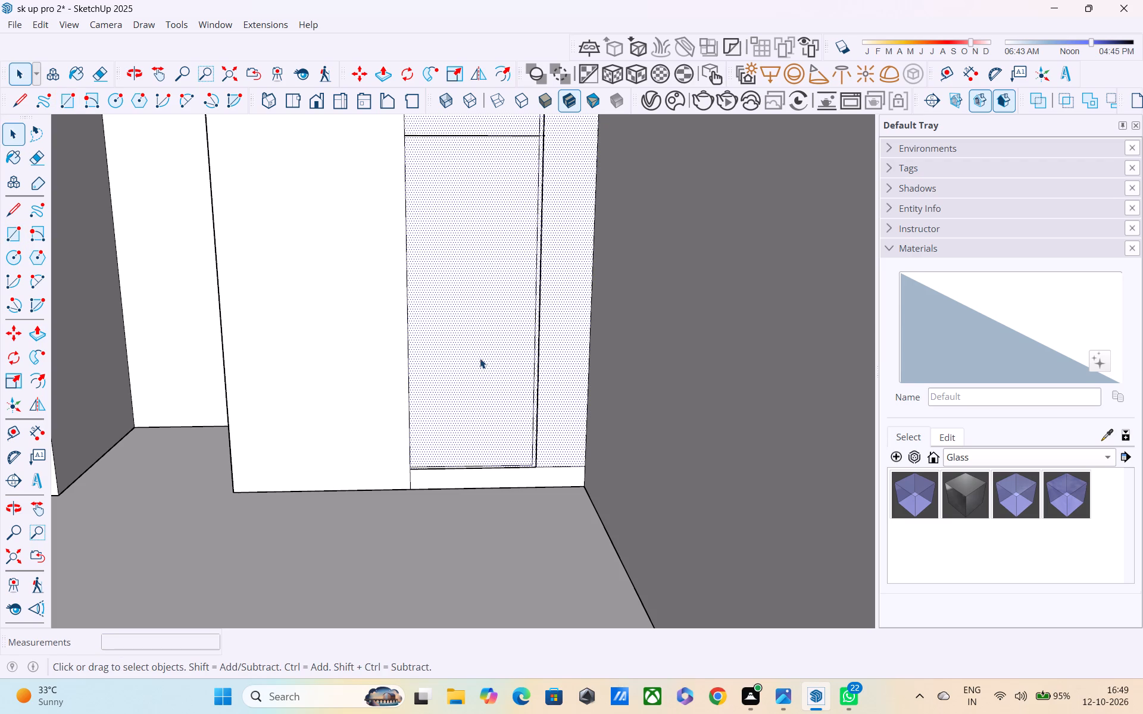
{"action": "key", "text": "Delete"}
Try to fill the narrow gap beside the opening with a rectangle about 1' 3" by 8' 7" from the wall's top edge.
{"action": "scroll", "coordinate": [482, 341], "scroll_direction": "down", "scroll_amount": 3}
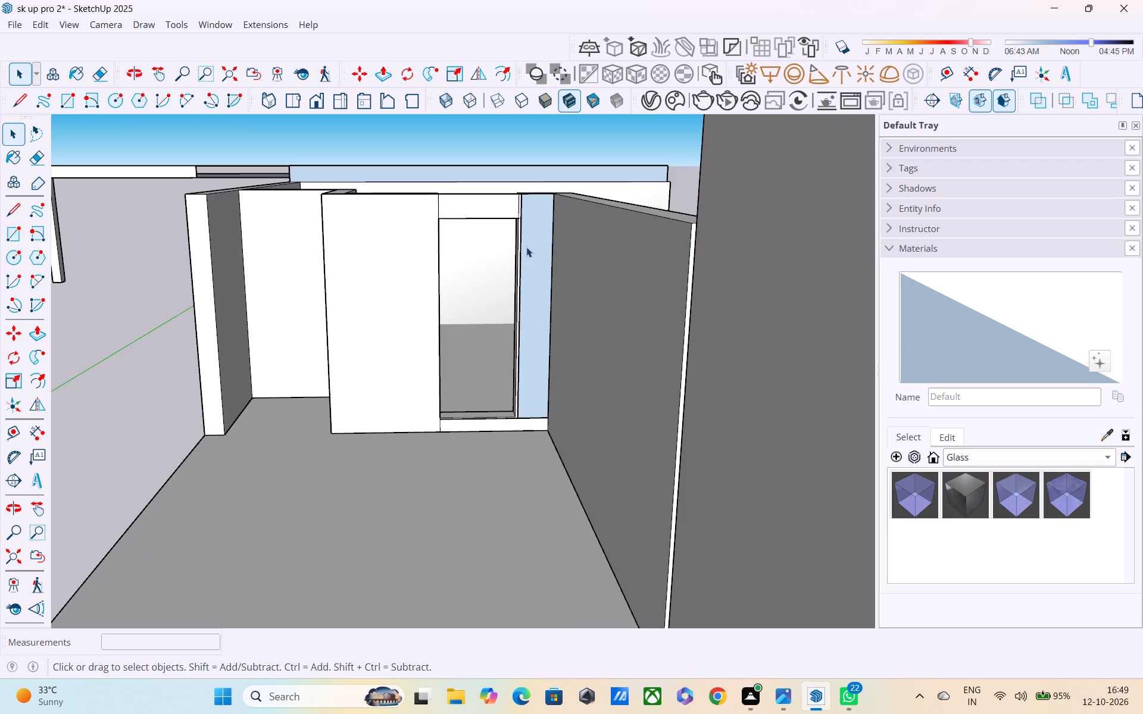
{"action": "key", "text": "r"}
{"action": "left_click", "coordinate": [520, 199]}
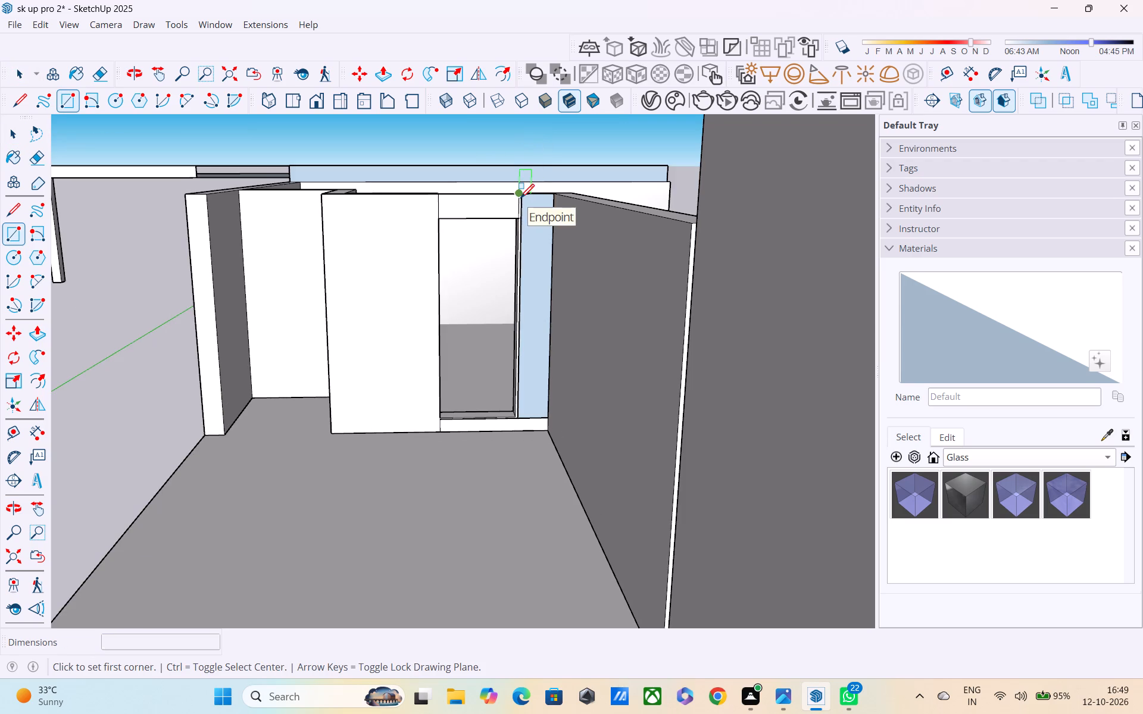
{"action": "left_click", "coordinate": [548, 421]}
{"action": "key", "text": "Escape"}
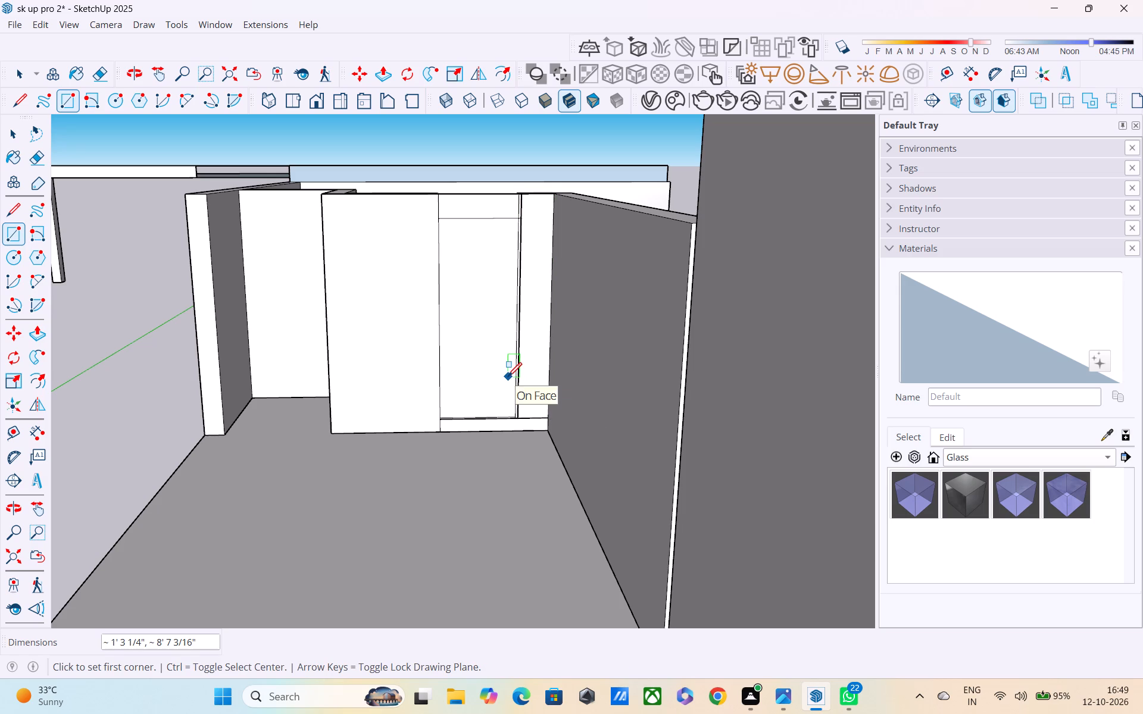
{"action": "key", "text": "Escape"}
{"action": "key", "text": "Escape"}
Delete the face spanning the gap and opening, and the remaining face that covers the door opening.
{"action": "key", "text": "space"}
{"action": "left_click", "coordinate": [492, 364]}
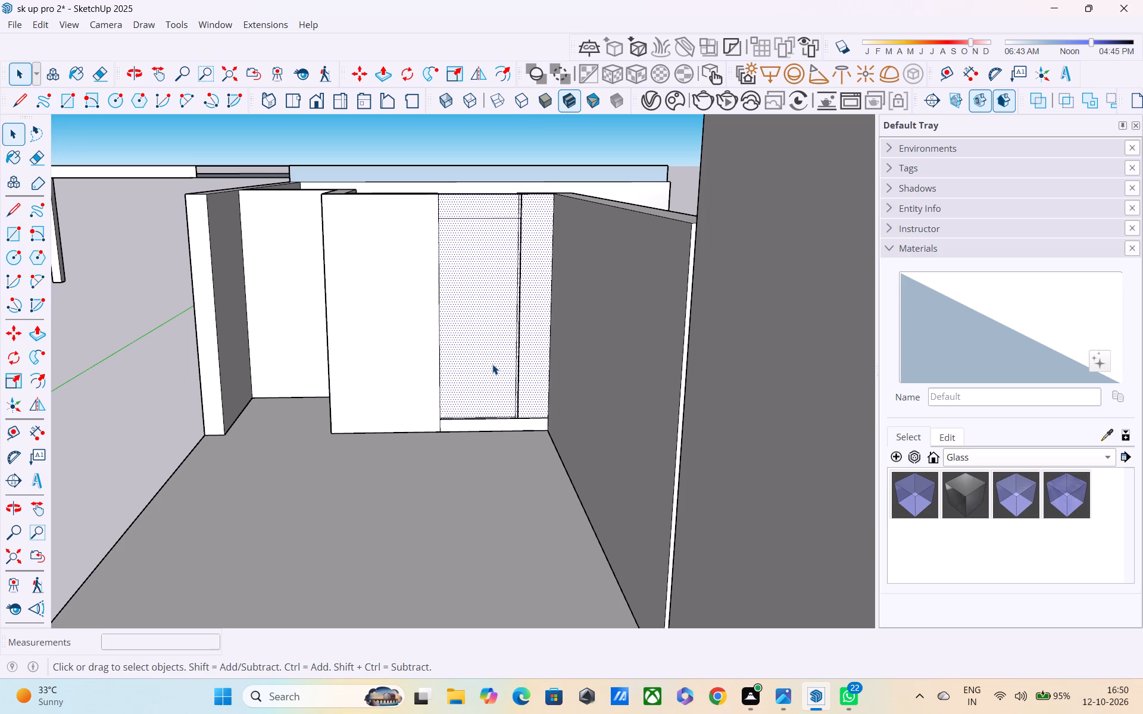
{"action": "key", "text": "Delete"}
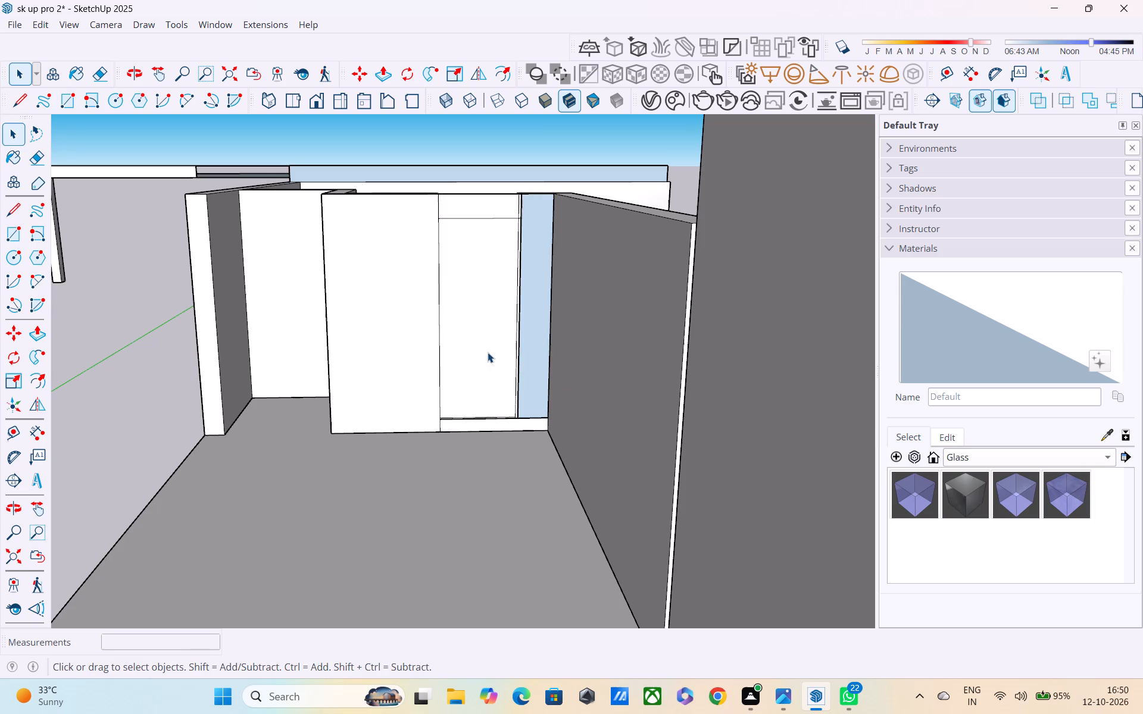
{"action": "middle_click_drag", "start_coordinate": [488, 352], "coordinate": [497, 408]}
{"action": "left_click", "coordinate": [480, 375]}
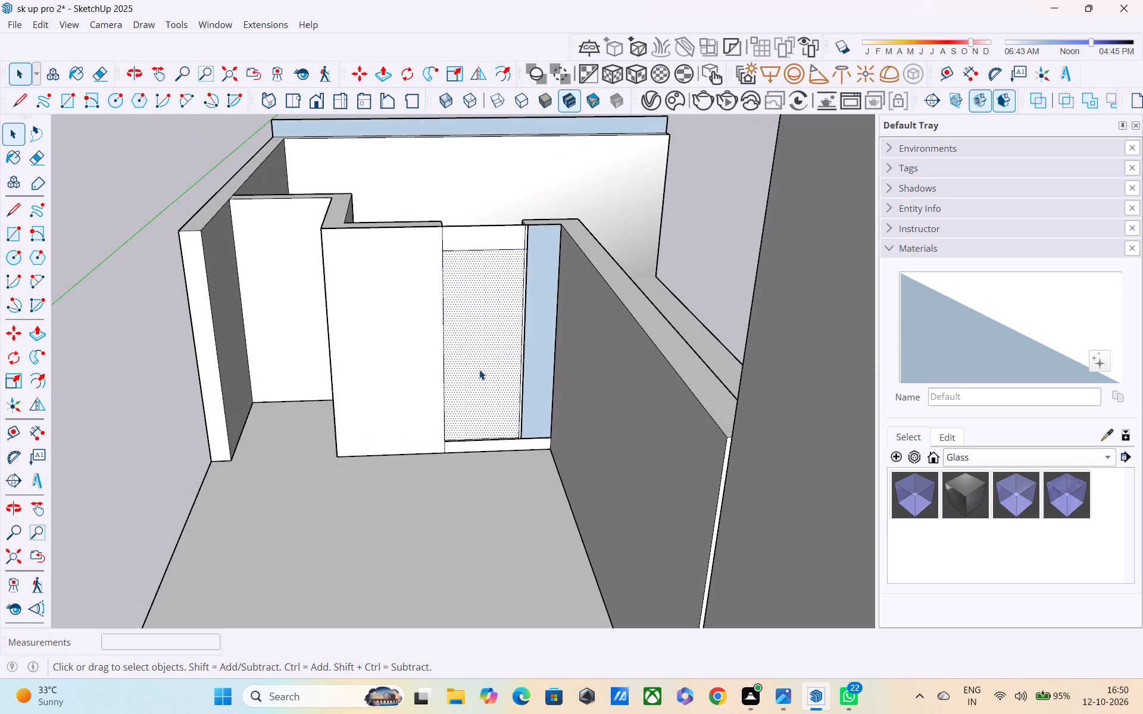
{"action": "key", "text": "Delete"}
Draw a rectangle about 7' 8" tall over the narrow gap, from the end of the opening's top edge to the base strip.
{"action": "middle_click_drag", "start_coordinate": [489, 344], "coordinate": [497, 406]}
{"action": "scroll", "coordinate": [504, 322], "scroll_direction": "up", "scroll_amount": 1}
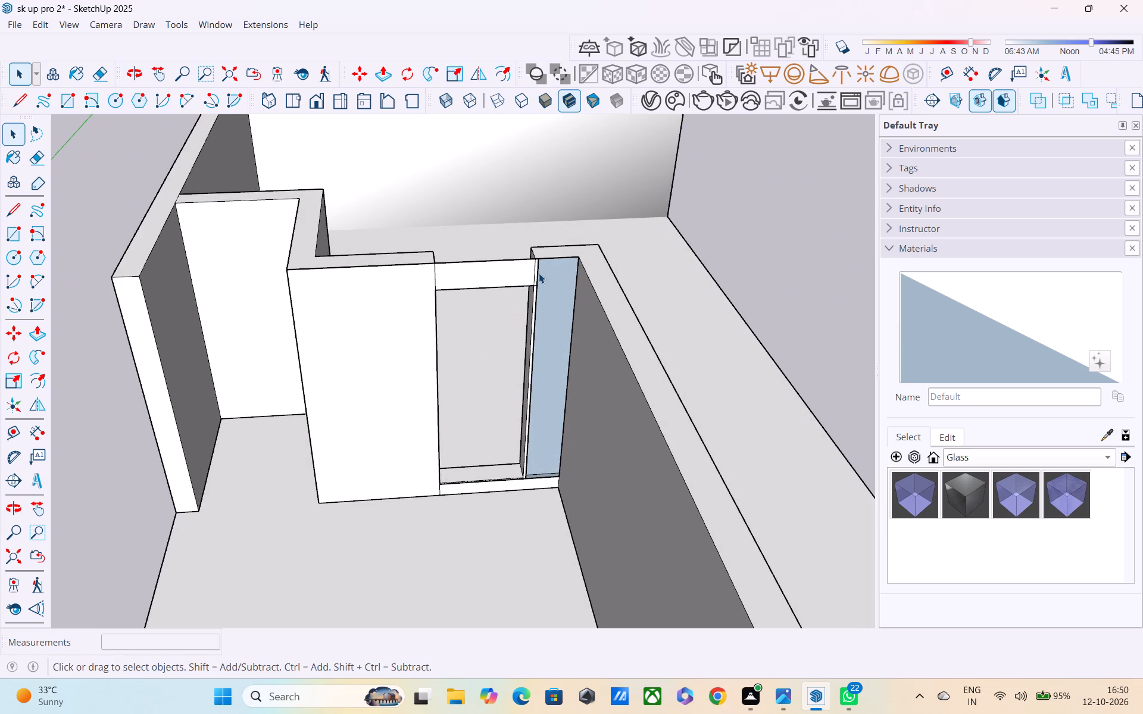
{"action": "scroll", "coordinate": [539, 271], "scroll_direction": "up", "scroll_amount": 6}
{"action": "middle_click_drag", "start_coordinate": [539, 262], "coordinate": [517, 152]}
{"action": "middle_click_drag", "start_coordinate": [524, 287], "coordinate": [544, 242]}
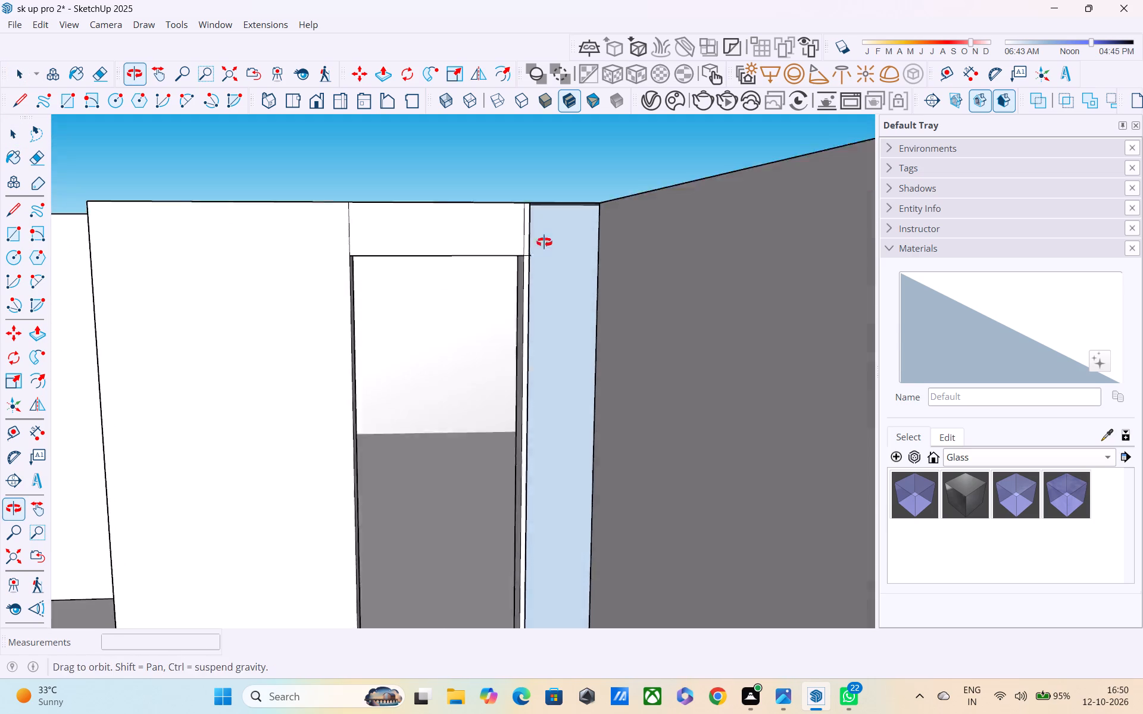
{"action": "middle_click_drag", "start_coordinate": [544, 242], "coordinate": [662, 227]}
{"action": "scroll", "coordinate": [548, 290], "scroll_direction": "up", "scroll_amount": 6}
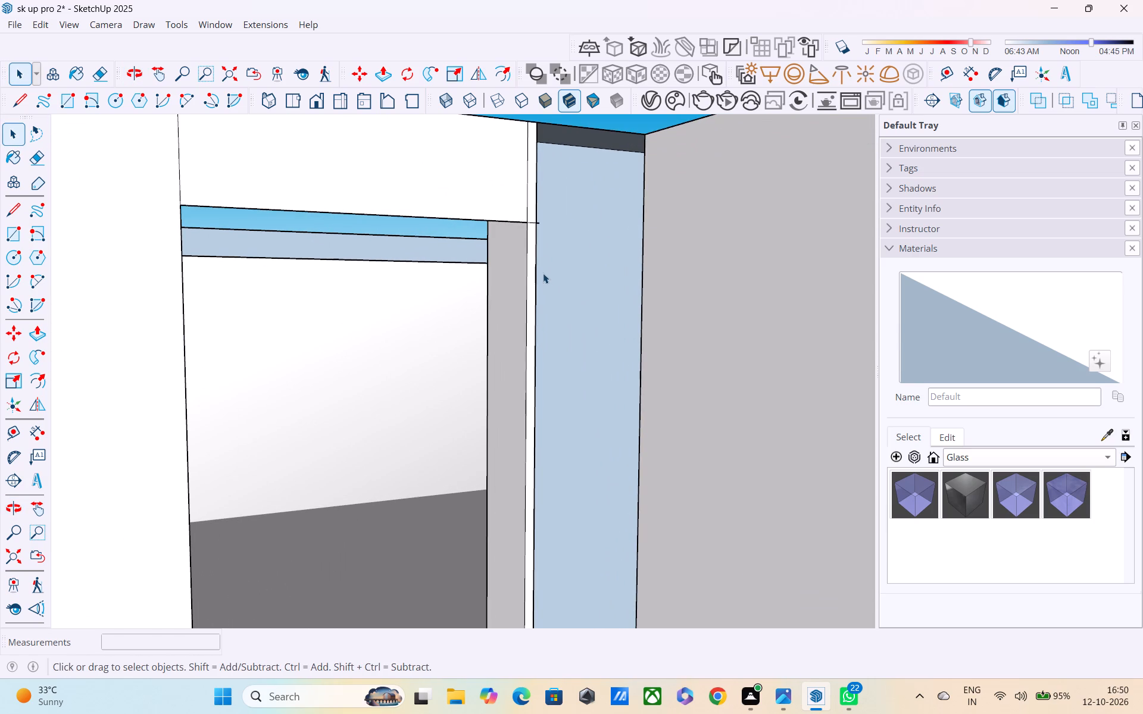
{"action": "key", "text": "r"}
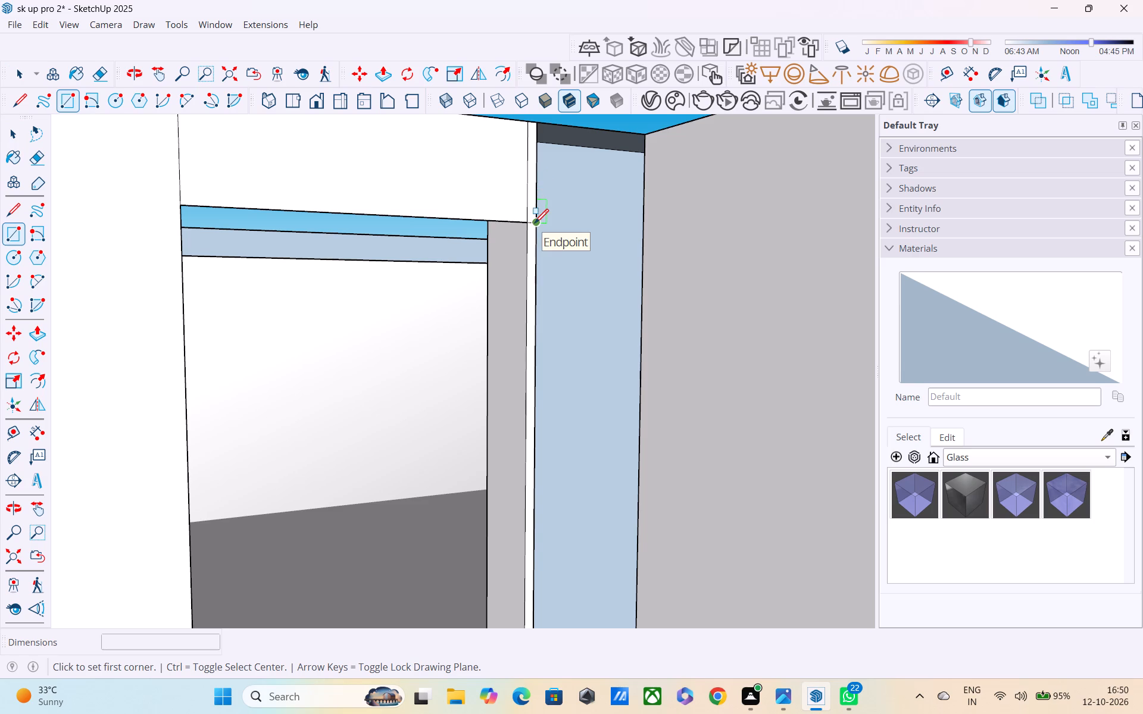
{"action": "left_click", "coordinate": [535, 224]}
{"action": "scroll", "coordinate": [597, 278], "scroll_direction": "down", "scroll_amount": 3}
{"action": "scroll", "coordinate": [623, 347], "scroll_direction": "down", "scroll_amount": 6}
{"action": "middle_click_drag", "start_coordinate": [613, 442], "coordinate": [592, 428]}
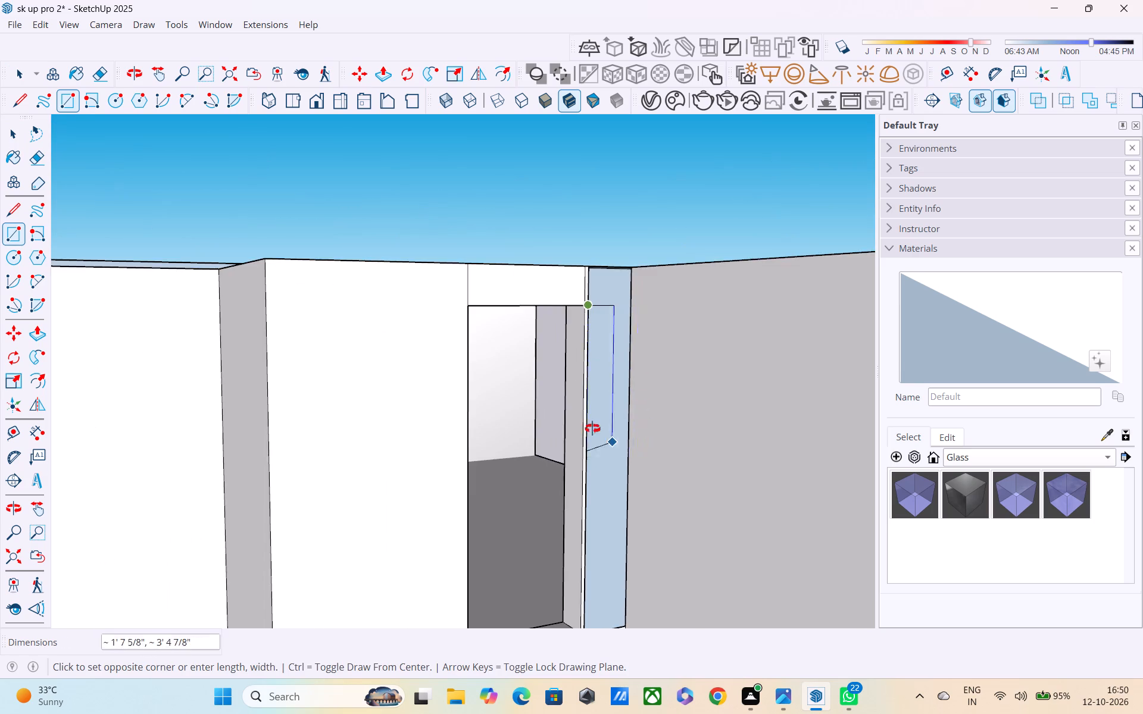
{"action": "middle_click_drag", "start_coordinate": [592, 428], "coordinate": [535, 376]}
{"action": "scroll", "coordinate": [555, 416], "scroll_direction": "down", "scroll_amount": 4}
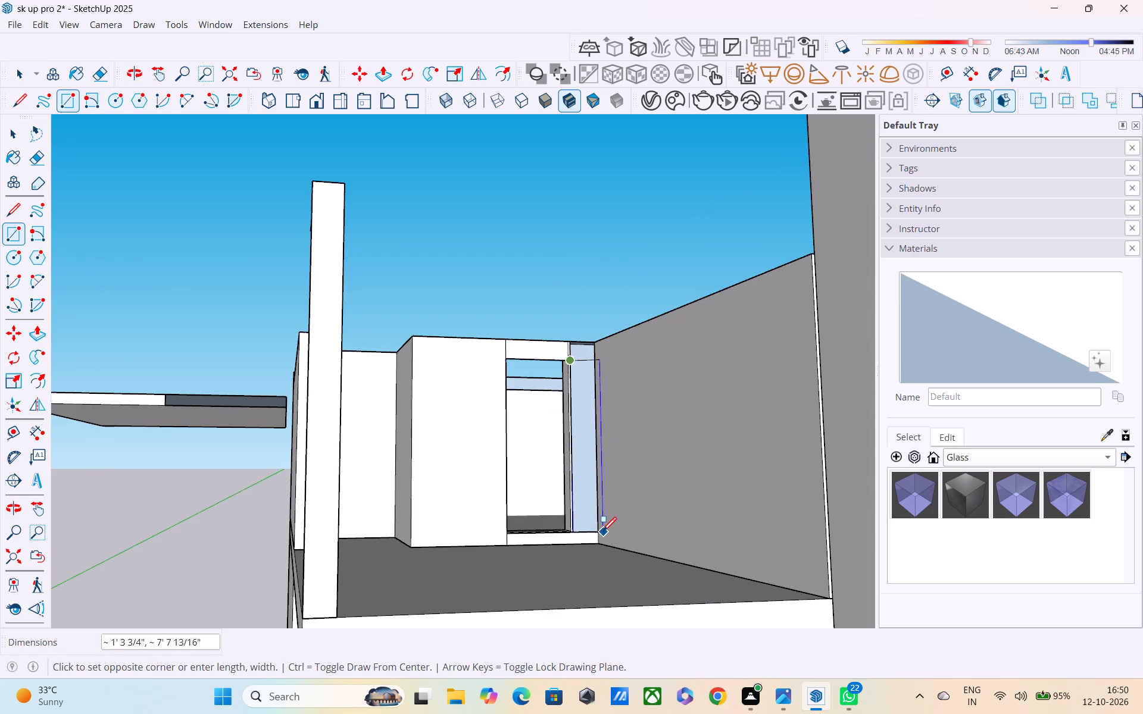
{"action": "left_click", "coordinate": [599, 530]}
{"action": "middle_click_drag", "start_coordinate": [580, 468], "coordinate": [579, 568]}
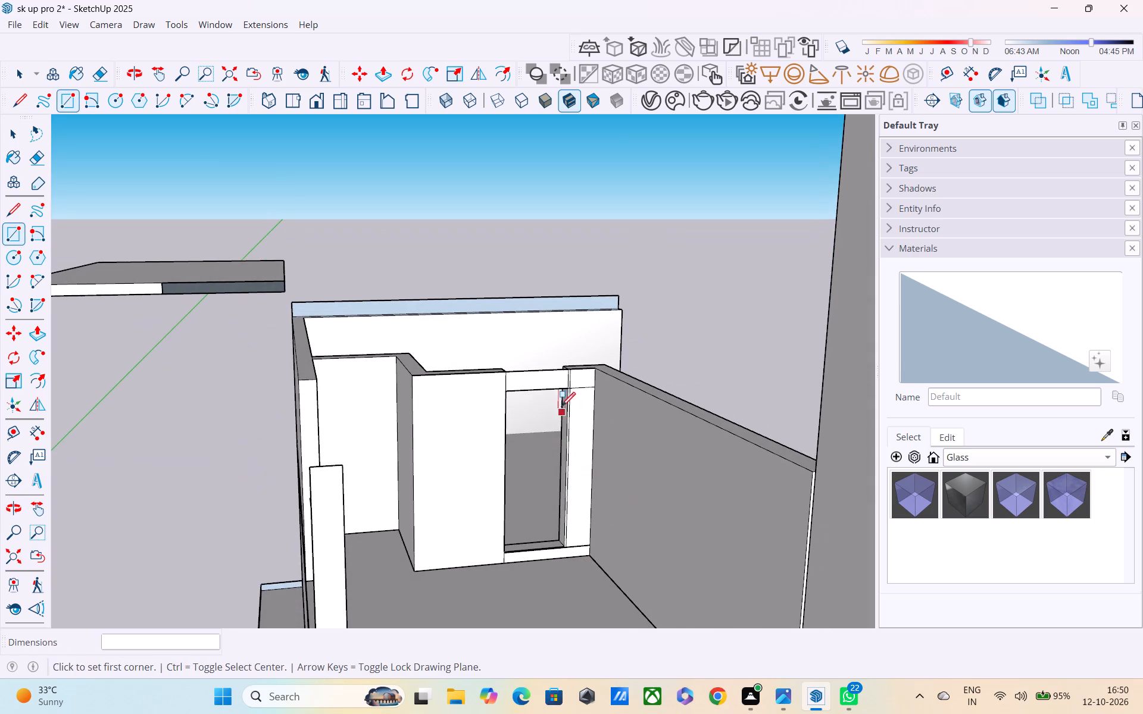
{"action": "middle_click_drag", "start_coordinate": [560, 395], "coordinate": [677, 524]}
{"action": "key", "text": "Escape"}
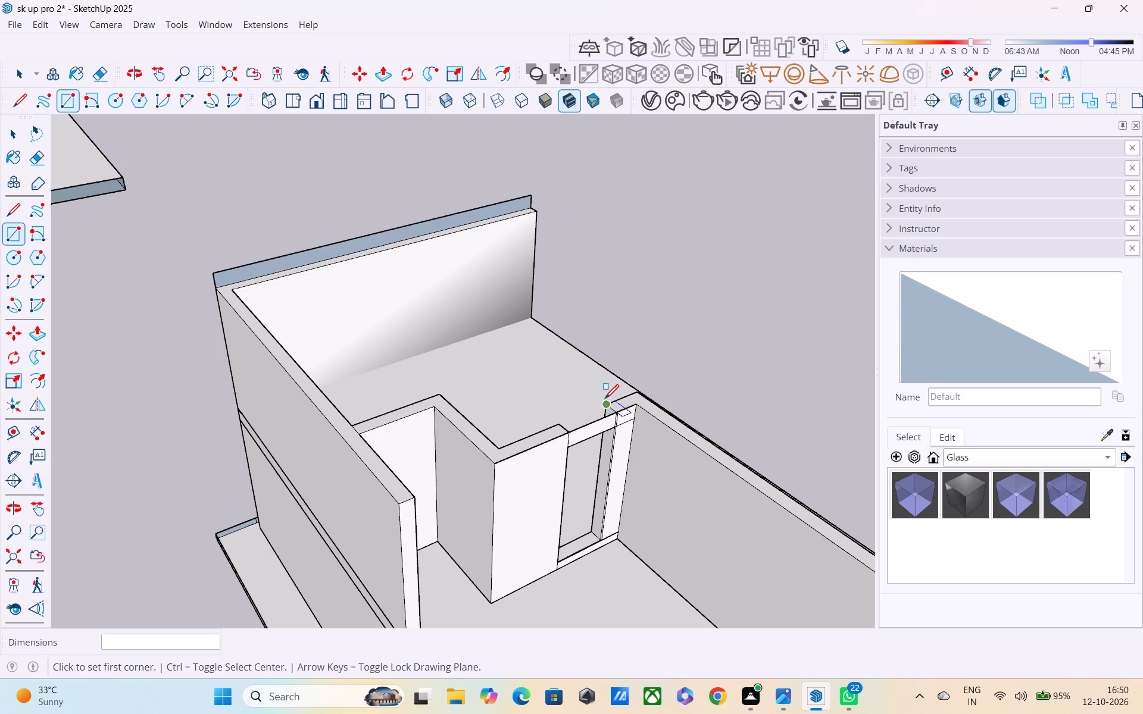
Erase the horizontal line across the narrow wall section and the outer of the two short vertical lines above the opening's corner.
{"action": "key", "text": "space"}
{"action": "key", "text": "e"}
{"action": "middle_click_drag", "start_coordinate": [616, 432], "coordinate": [554, 350]}
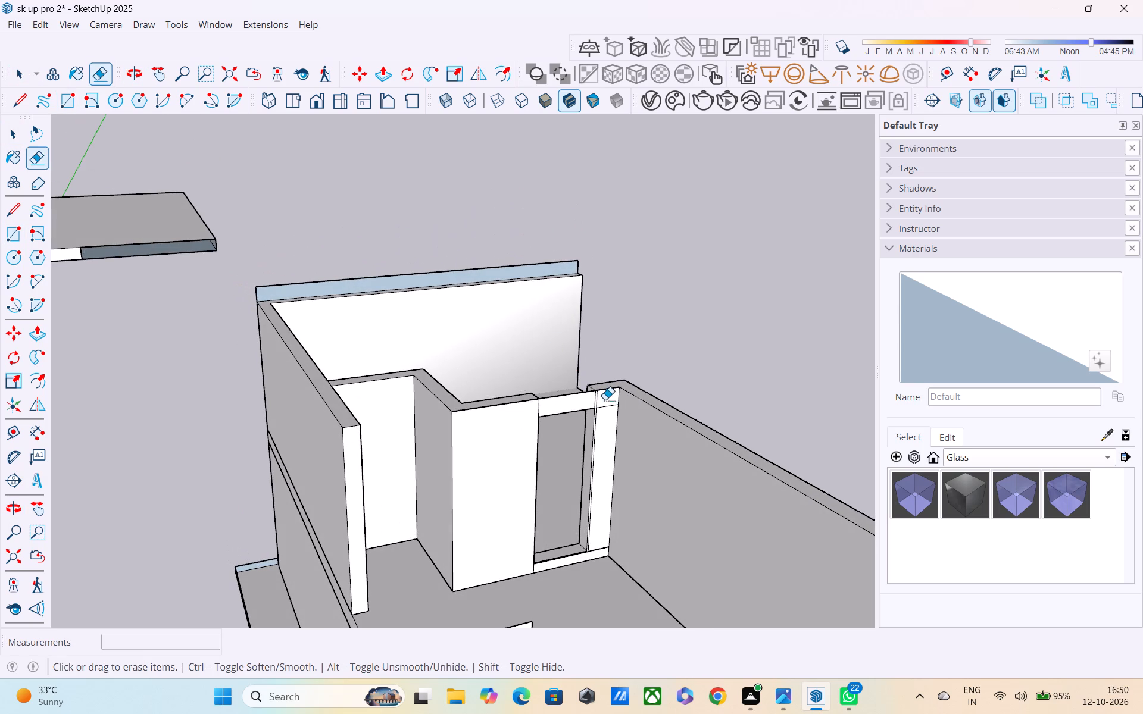
{"action": "left_click", "coordinate": [605, 410]}
{"action": "scroll", "coordinate": [600, 403], "scroll_direction": "up", "scroll_amount": 2}
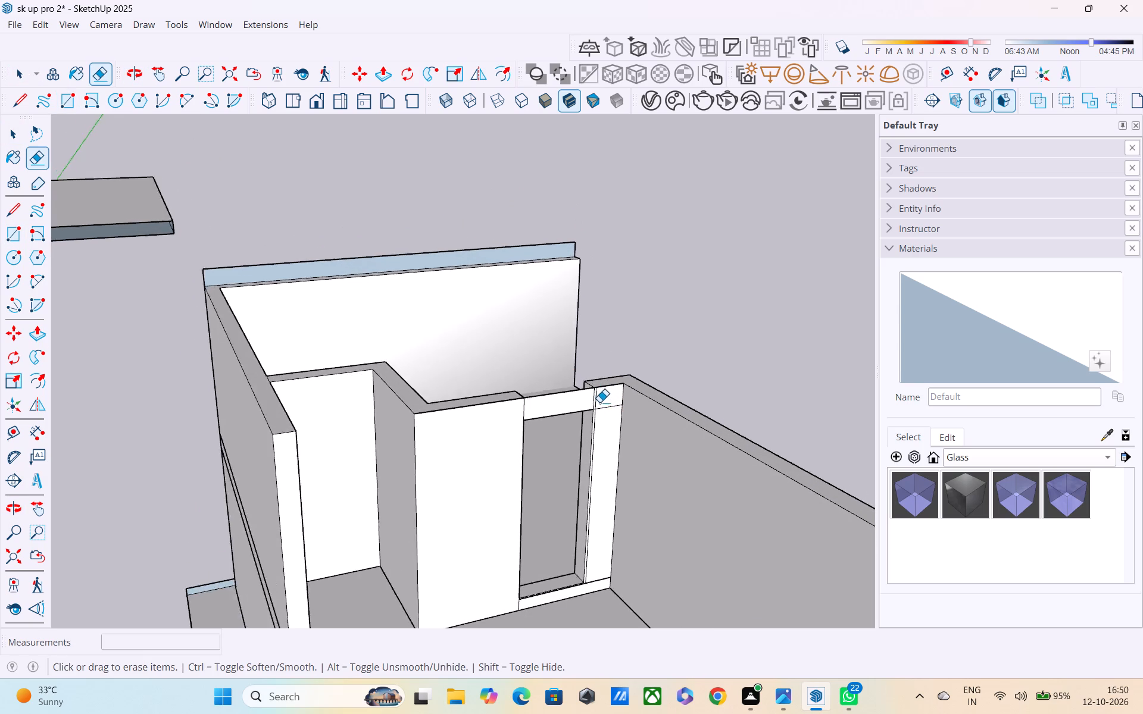
{"action": "scroll", "coordinate": [599, 402], "scroll_direction": "up", "scroll_amount": 9}
{"action": "middle_click_drag", "start_coordinate": [601, 412], "coordinate": [587, 365]}
{"action": "scroll", "coordinate": [587, 365], "scroll_direction": "down", "scroll_amount": 1}
{"action": "scroll", "coordinate": [598, 390], "scroll_direction": "up", "scroll_amount": 4}
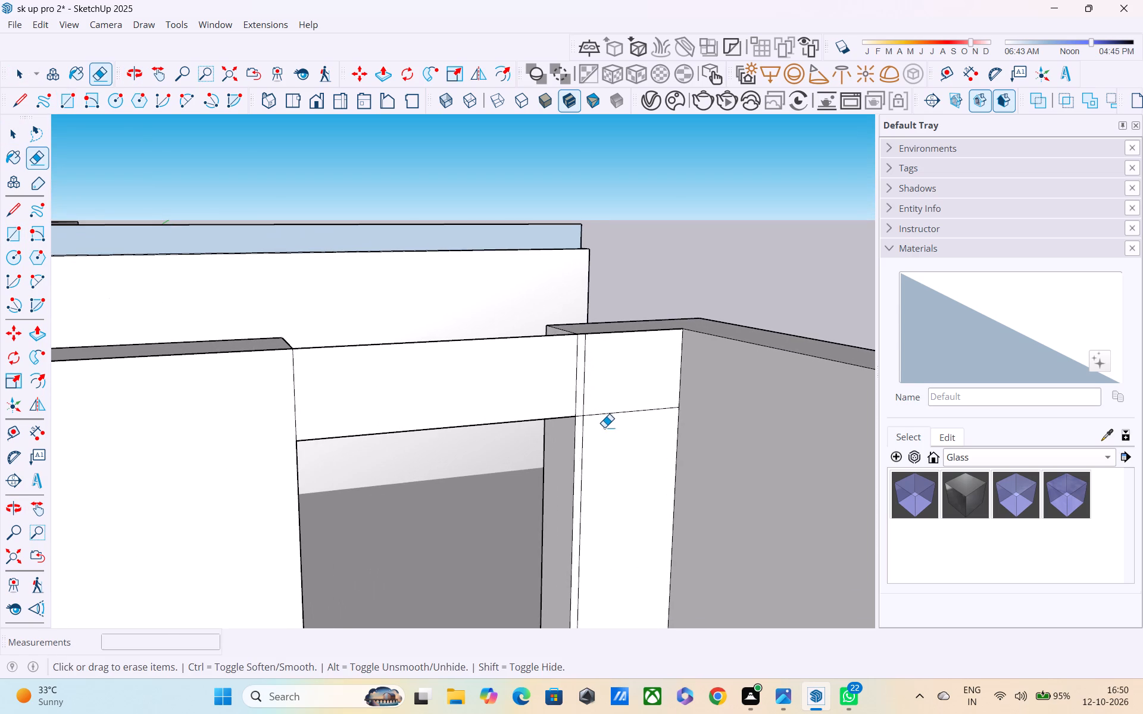
{"action": "left_click", "coordinate": [603, 415]}
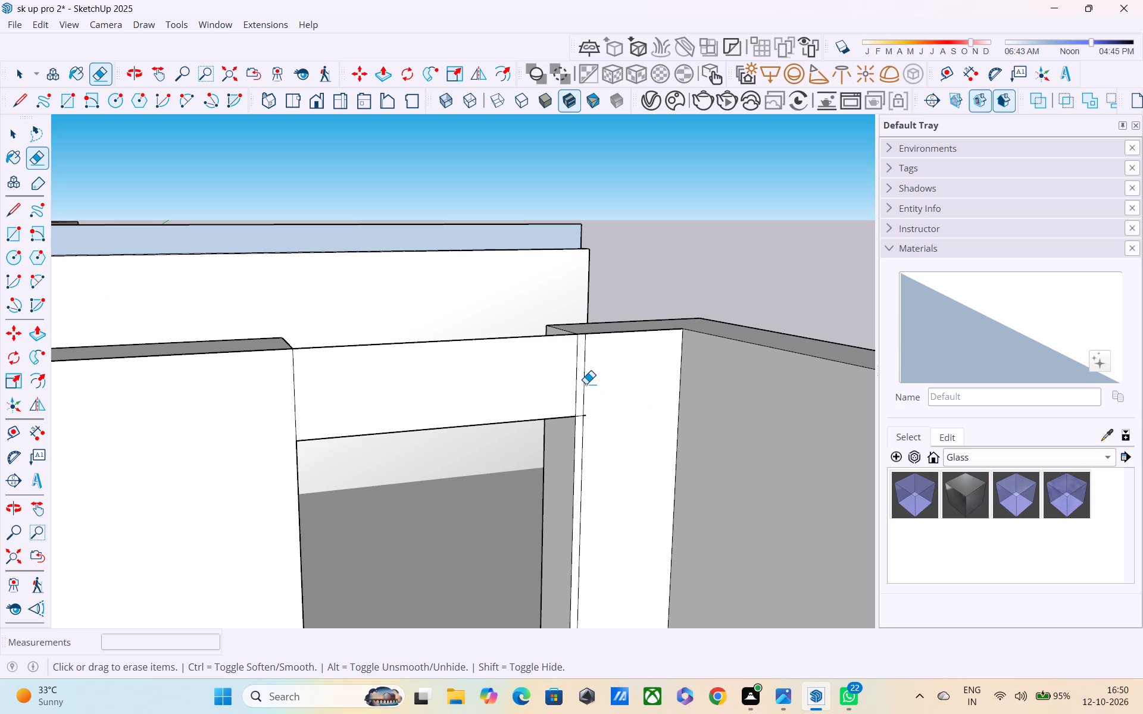
{"action": "left_click", "coordinate": [585, 381]}
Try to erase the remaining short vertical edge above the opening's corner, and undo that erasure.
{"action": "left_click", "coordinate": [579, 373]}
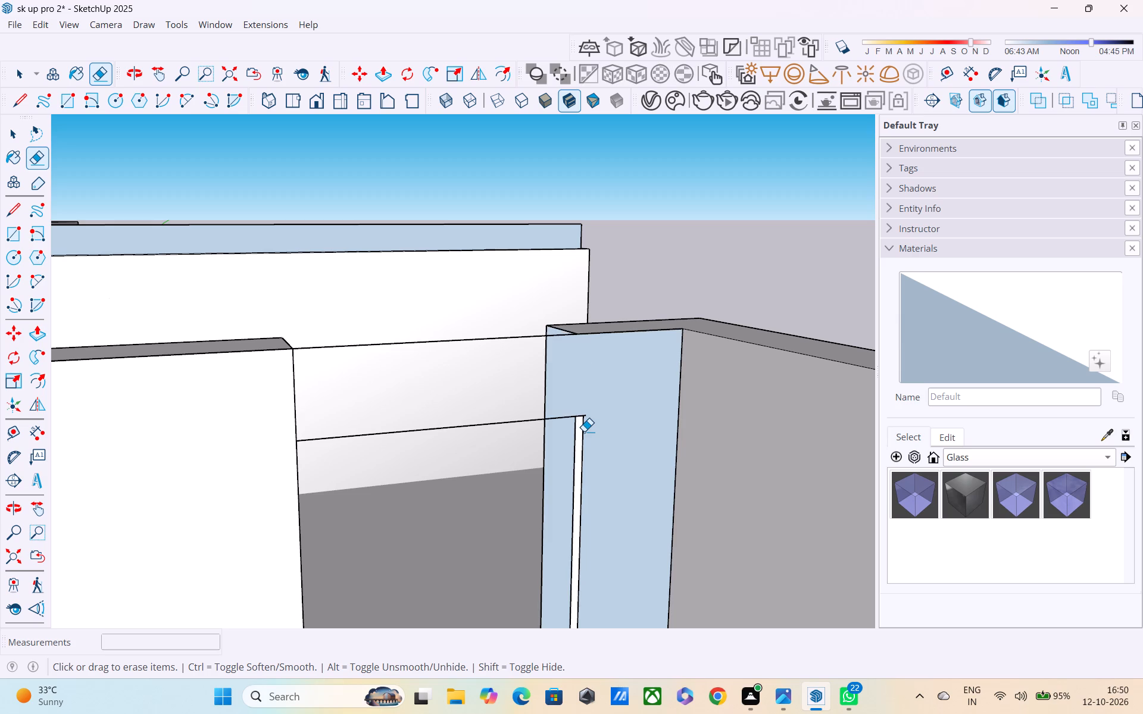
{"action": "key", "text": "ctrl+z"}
Erase the leftover vertical line beside the door opening and the short horizontal stub past its upper corner.
{"action": "left_click", "coordinate": [587, 442]}
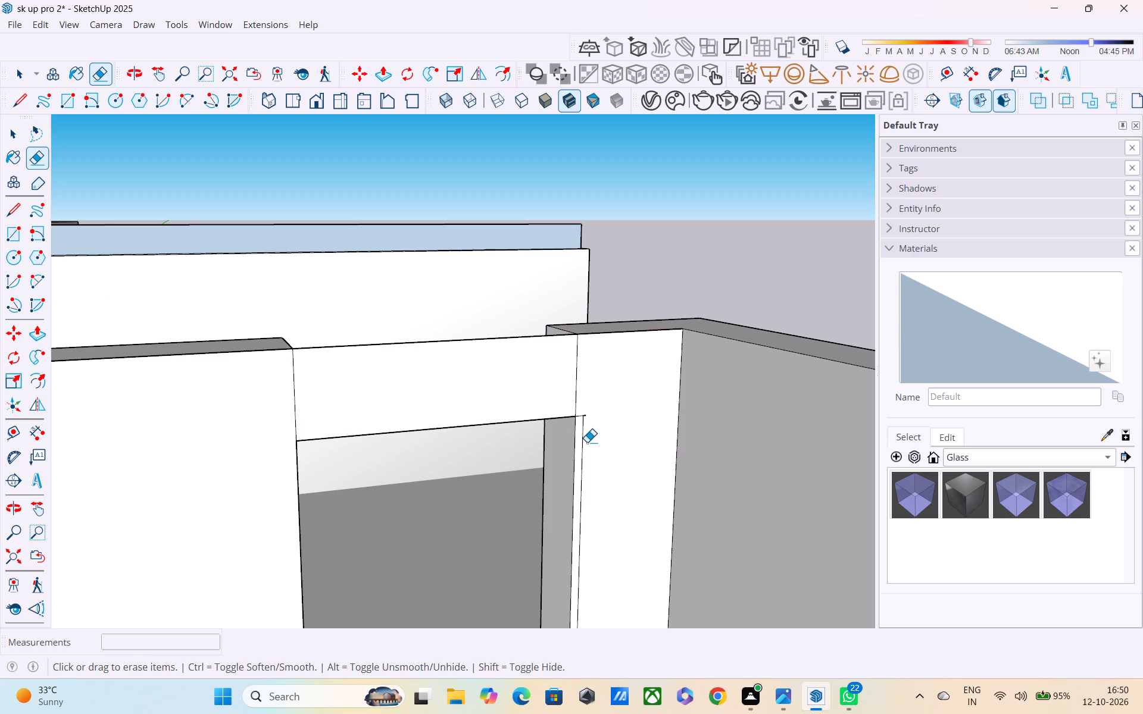
{"action": "left_click", "coordinate": [586, 449]}
{"action": "left_click", "coordinate": [584, 464]}
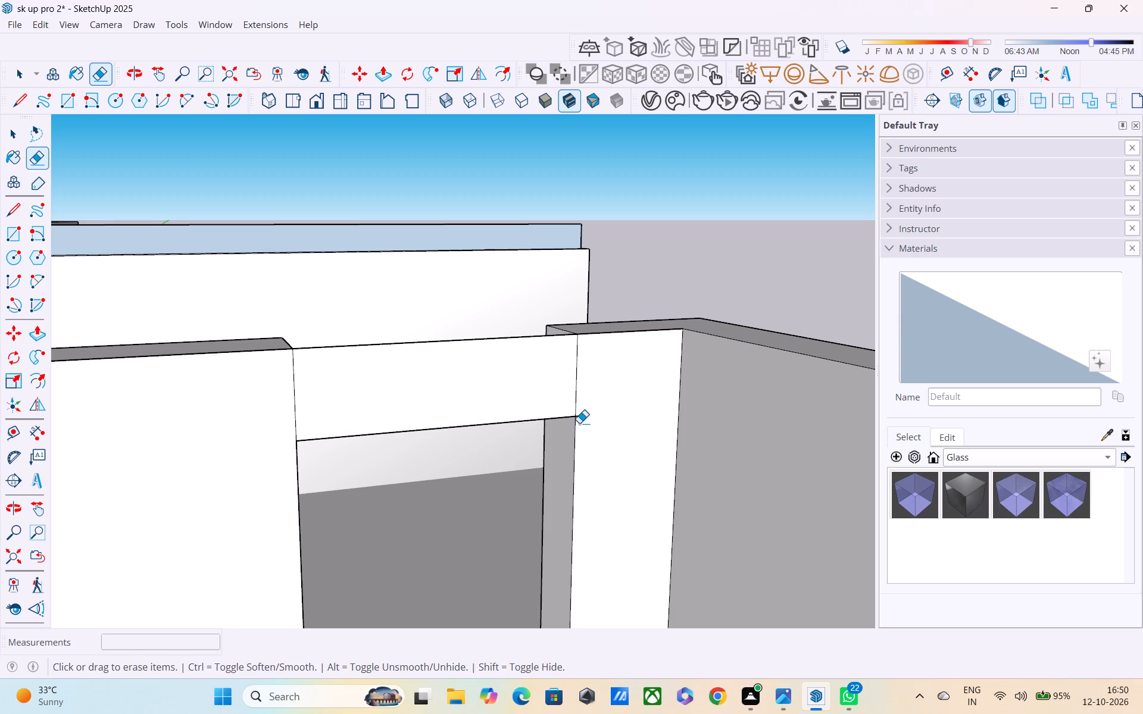
{"action": "left_click", "coordinate": [580, 420]}
{"action": "left_click", "coordinate": [584, 418]}
Push/Pull the face above the door opening about 9" so it lines up with the adjoining wall face.
{"action": "middle_click_drag", "start_coordinate": [576, 392], "coordinate": [841, 477]}
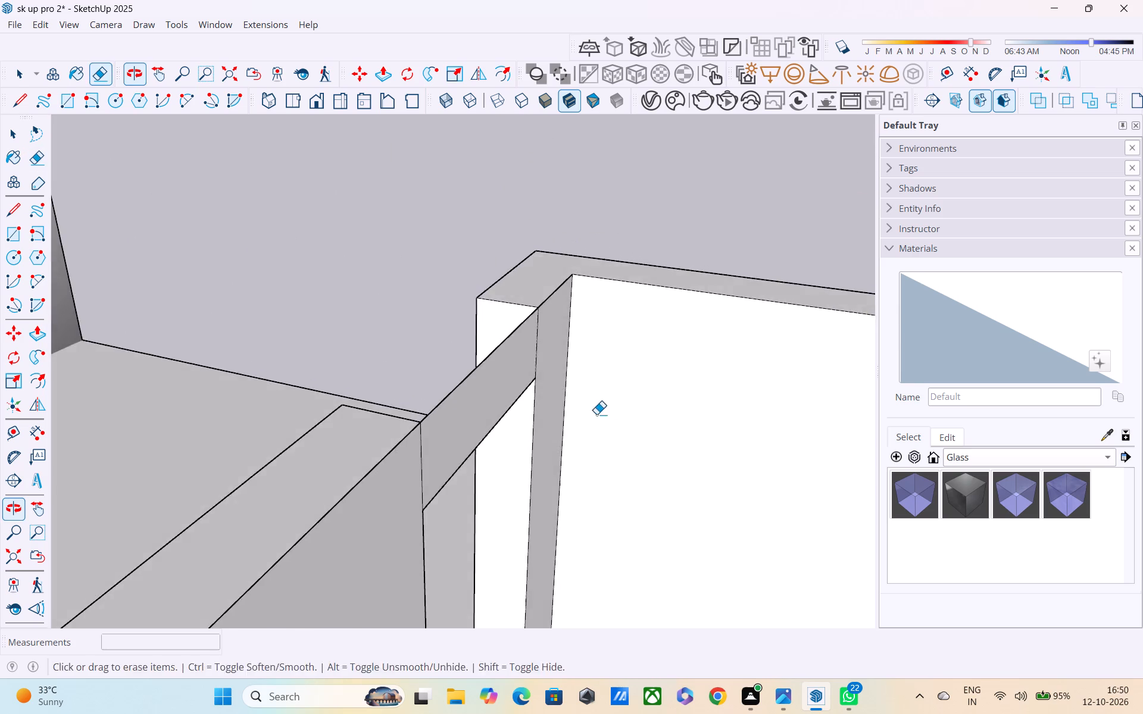
{"action": "middle_click_drag", "start_coordinate": [597, 414], "coordinate": [967, 499]}
{"action": "middle_click_drag", "start_coordinate": [529, 486], "coordinate": [636, 379]}
{"action": "key", "text": "Escape"}
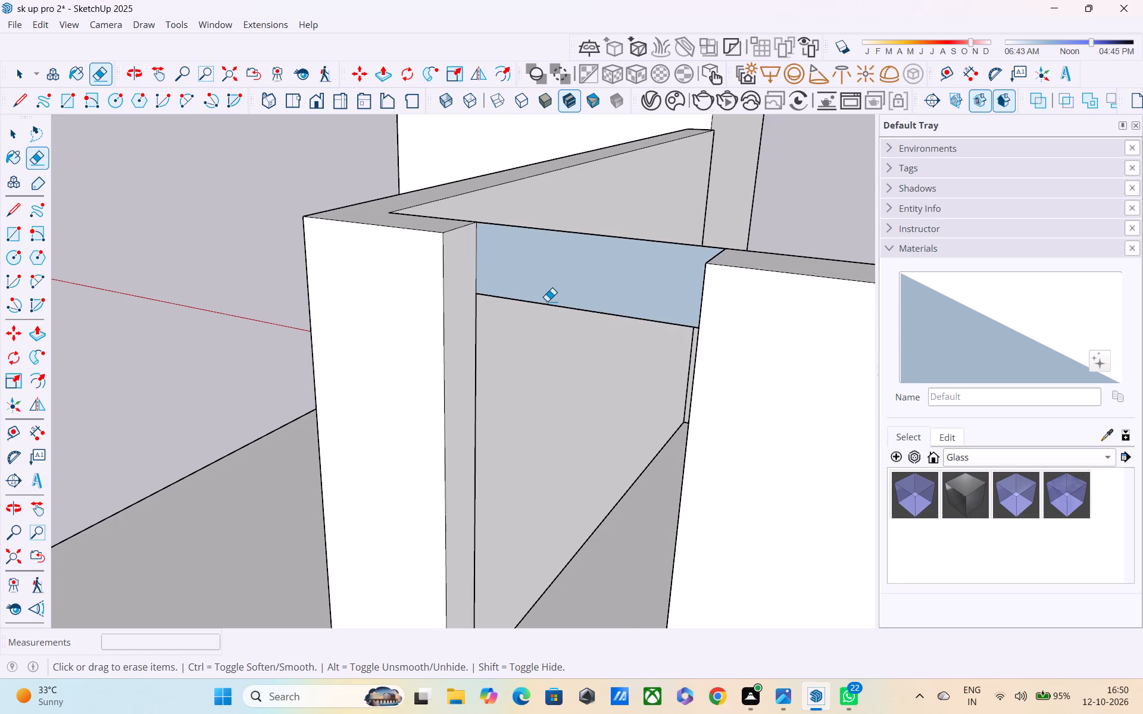
{"action": "key", "text": "space"}
{"action": "key", "text": "Escape"}
{"action": "key", "text": "p"}
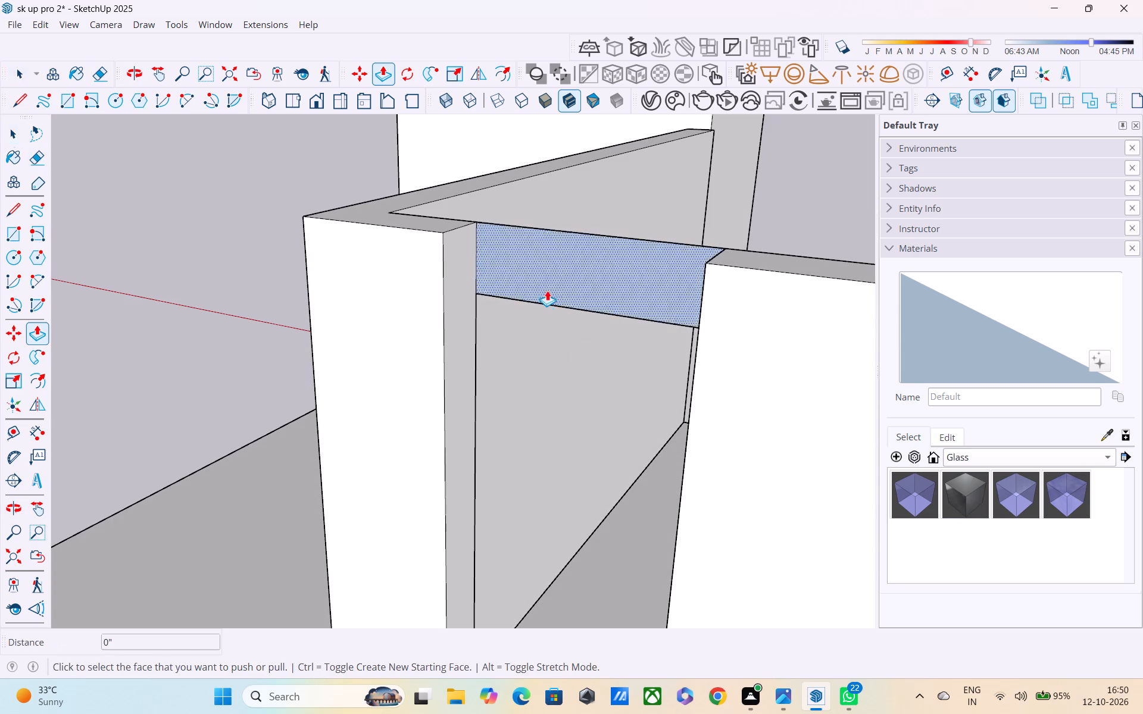
{"action": "left_click", "coordinate": [546, 276]}
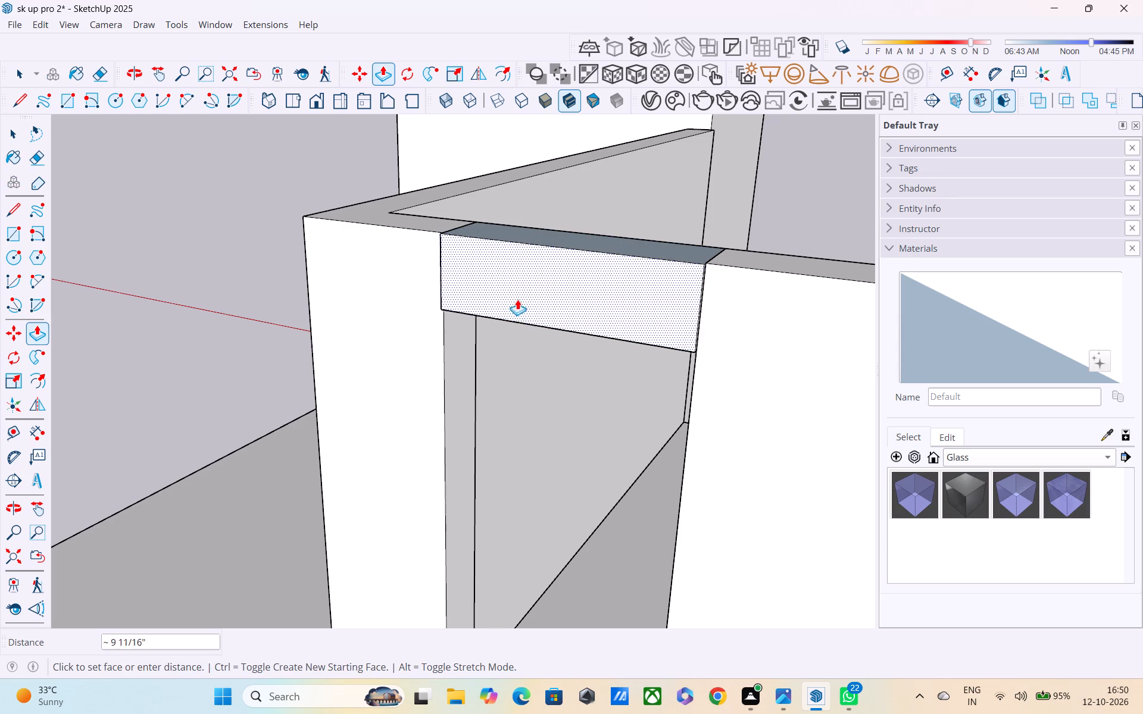
{"action": "left_click", "coordinate": [401, 234]}
{"action": "scroll", "coordinate": [474, 301], "scroll_direction": "down", "scroll_amount": 1}
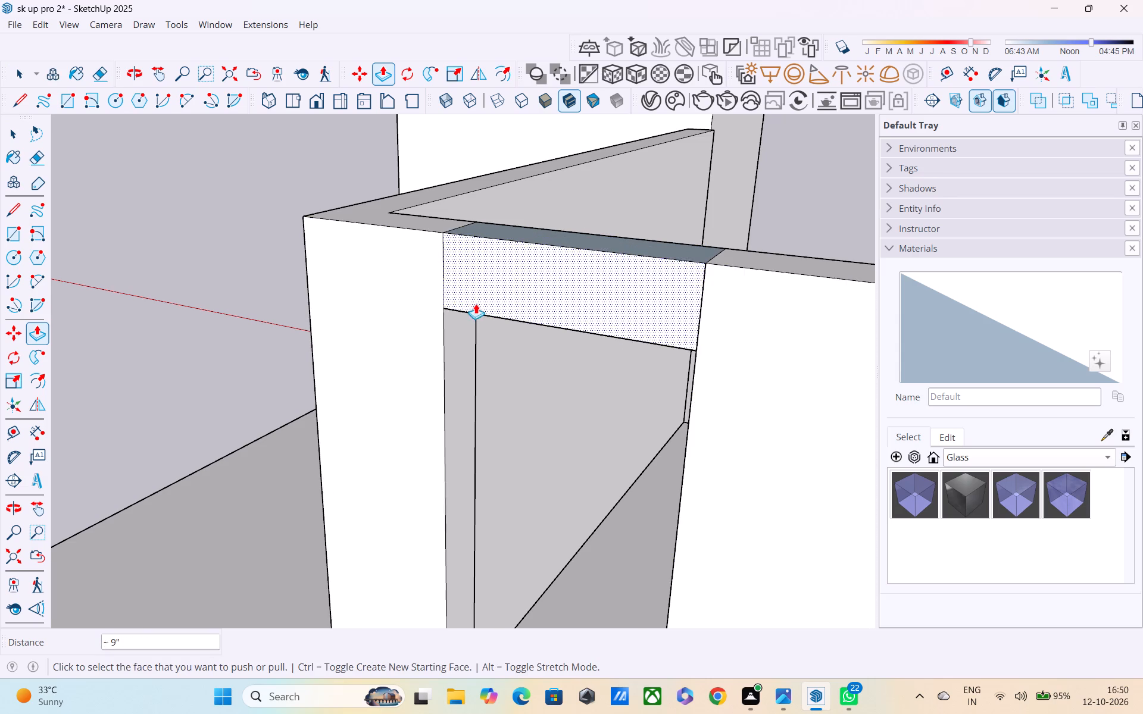
Examine the door opening and the surrounding upper-storey partition walls from above, below and inside the room.
{"action": "scroll", "coordinate": [476, 303], "scroll_direction": "down", "scroll_amount": 1}
{"action": "middle_click_drag", "start_coordinate": [551, 321], "coordinate": [262, 428]}
{"action": "scroll", "coordinate": [576, 352], "scroll_direction": "down", "scroll_amount": 3}
{"action": "middle_click_drag", "start_coordinate": [592, 350], "coordinate": [273, 396]}
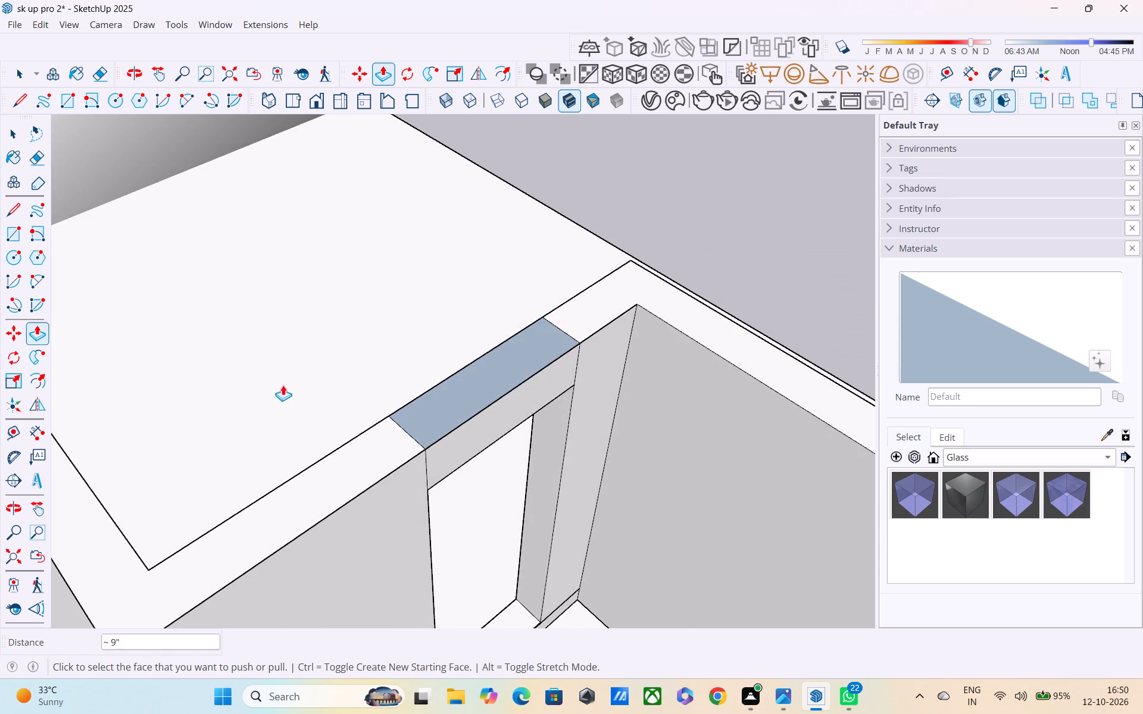
{"action": "scroll", "coordinate": [379, 412], "scroll_direction": "down", "scroll_amount": 2}
{"action": "middle_click_drag", "start_coordinate": [383, 419], "coordinate": [314, 219]}
{"action": "middle_click_drag", "start_coordinate": [591, 416], "coordinate": [480, 294]}
{"action": "scroll", "coordinate": [479, 305], "scroll_direction": "up", "scroll_amount": 1}
{"action": "scroll", "coordinate": [495, 367], "scroll_direction": "down", "scroll_amount": 4}
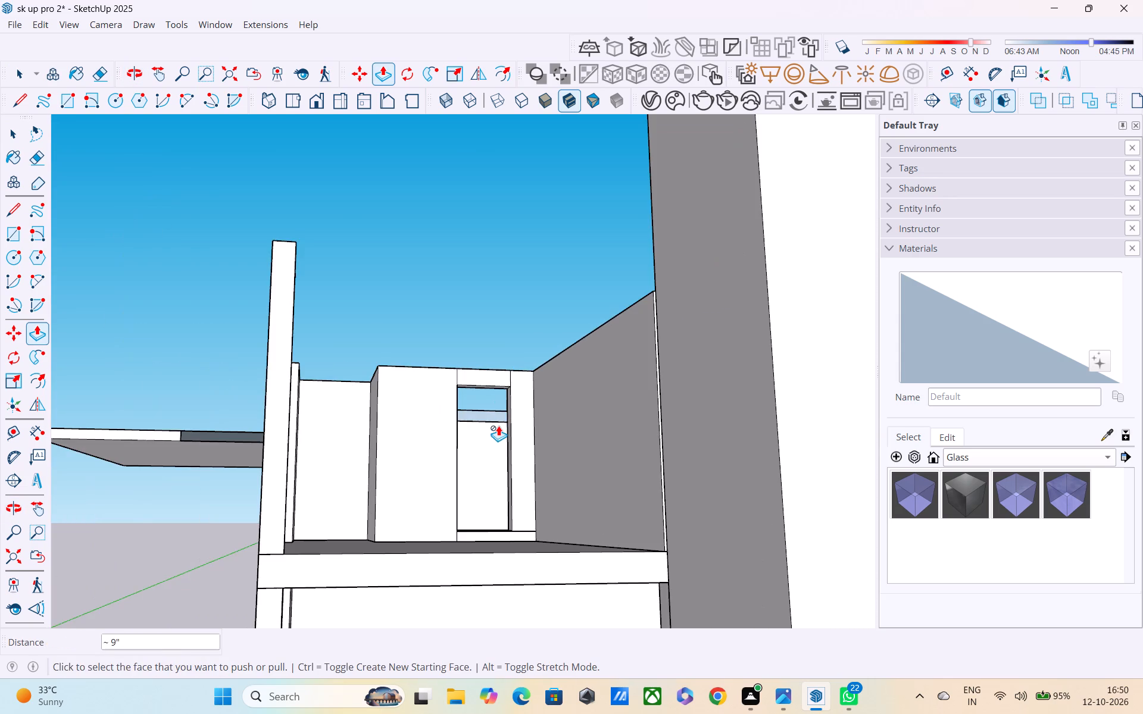
{"action": "middle_click_drag", "start_coordinate": [498, 426], "coordinate": [491, 496]}
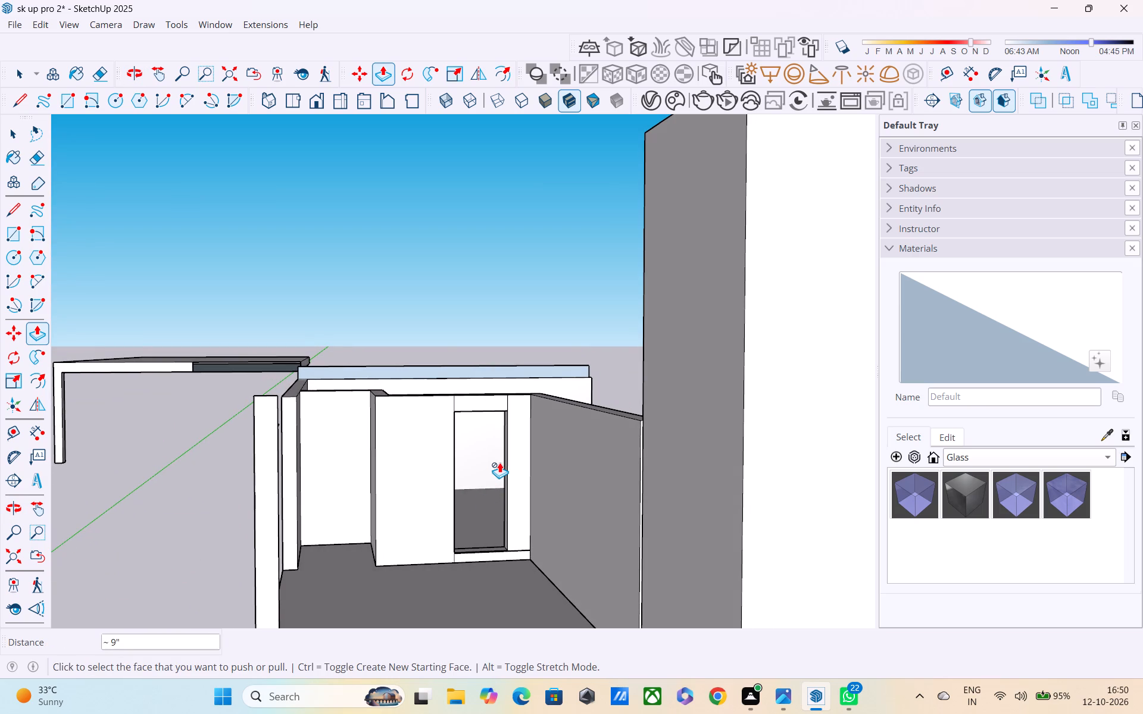
{"action": "key", "text": "Escape"}
{"action": "middle_click_drag", "start_coordinate": [504, 560], "coordinate": [504, 684]}
{"action": "scroll", "coordinate": [498, 569], "scroll_direction": "up", "scroll_amount": 3}
{"action": "middle_click_drag", "start_coordinate": [485, 549], "coordinate": [476, 459]}
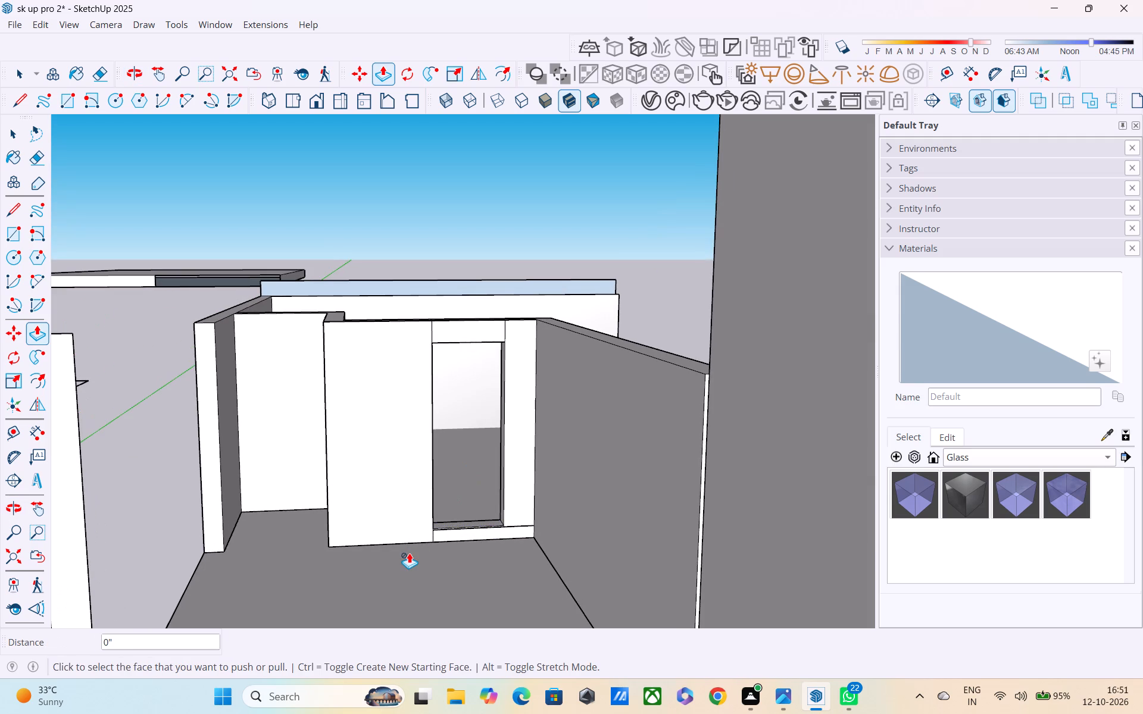
{"action": "key", "text": "Escape"}
{"action": "key", "text": "Escape"}
{"action": "key", "text": "space"}
{"action": "middle_click_drag", "start_coordinate": [420, 520], "coordinate": [380, 483]}
{"action": "scroll", "coordinate": [461, 423], "scroll_direction": "up", "scroll_amount": 2}
{"action": "middle_click_drag", "start_coordinate": [459, 422], "coordinate": [405, 453]}
{"action": "scroll", "coordinate": [414, 459], "scroll_direction": "up", "scroll_amount": 2}
{"action": "middle_click_drag", "start_coordinate": [430, 408], "coordinate": [636, 425]}
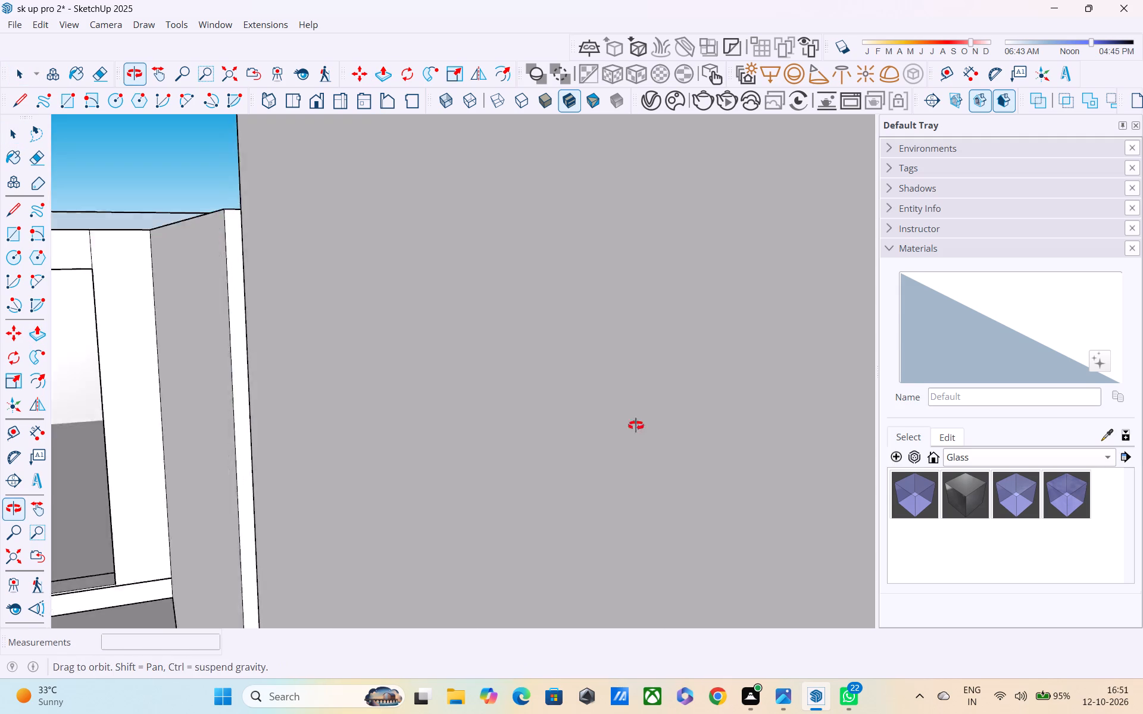
{"action": "middle_click_drag", "start_coordinate": [636, 425], "coordinate": [710, 416]}
{"action": "scroll", "coordinate": [222, 458], "scroll_direction": "down", "scroll_amount": 8}
{"action": "scroll", "coordinate": [320, 474], "scroll_direction": "down", "scroll_amount": 1}
{"action": "middle_click_drag", "start_coordinate": [320, 478], "coordinate": [270, 446], "text": "shift"}
{"action": "scroll", "coordinate": [270, 446], "scroll_direction": "up", "scroll_amount": 1}
{"action": "scroll", "coordinate": [270, 446], "scroll_direction": "down", "scroll_amount": 6}
{"action": "middle_click_drag", "start_coordinate": [239, 469], "coordinate": [400, 419]}
{"action": "scroll", "coordinate": [326, 434], "scroll_direction": "down", "scroll_amount": 1}
{"action": "scroll", "coordinate": [400, 419], "scroll_direction": "up", "scroll_amount": 1}
{"action": "scroll", "coordinate": [396, 423], "scroll_direction": "down", "scroll_amount": 7}
{"action": "middle_click_drag", "start_coordinate": [379, 472], "coordinate": [165, 487]}
{"action": "middle_click_drag", "start_coordinate": [150, 472], "coordinate": [123, 413]}
{"action": "scroll", "coordinate": [127, 428], "scroll_direction": "up", "scroll_amount": 3}
{"action": "scroll", "coordinate": [130, 355], "scroll_direction": "up", "scroll_amount": 4}
{"action": "scroll", "coordinate": [136, 336], "scroll_direction": "down", "scroll_amount": 3}
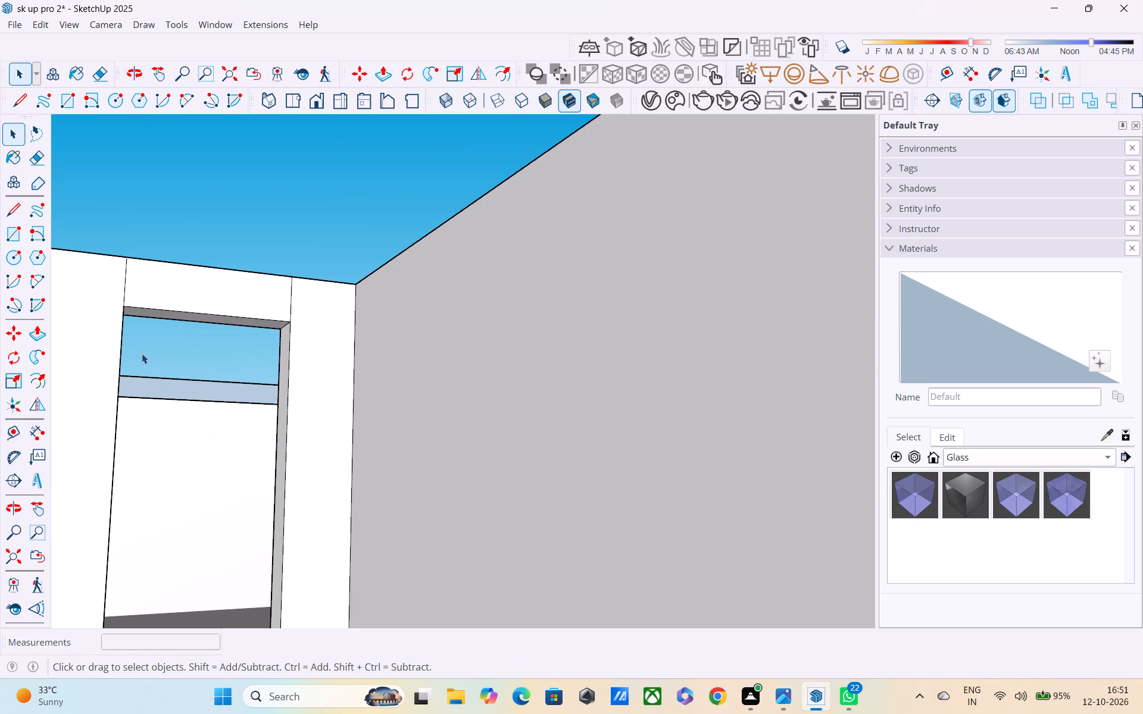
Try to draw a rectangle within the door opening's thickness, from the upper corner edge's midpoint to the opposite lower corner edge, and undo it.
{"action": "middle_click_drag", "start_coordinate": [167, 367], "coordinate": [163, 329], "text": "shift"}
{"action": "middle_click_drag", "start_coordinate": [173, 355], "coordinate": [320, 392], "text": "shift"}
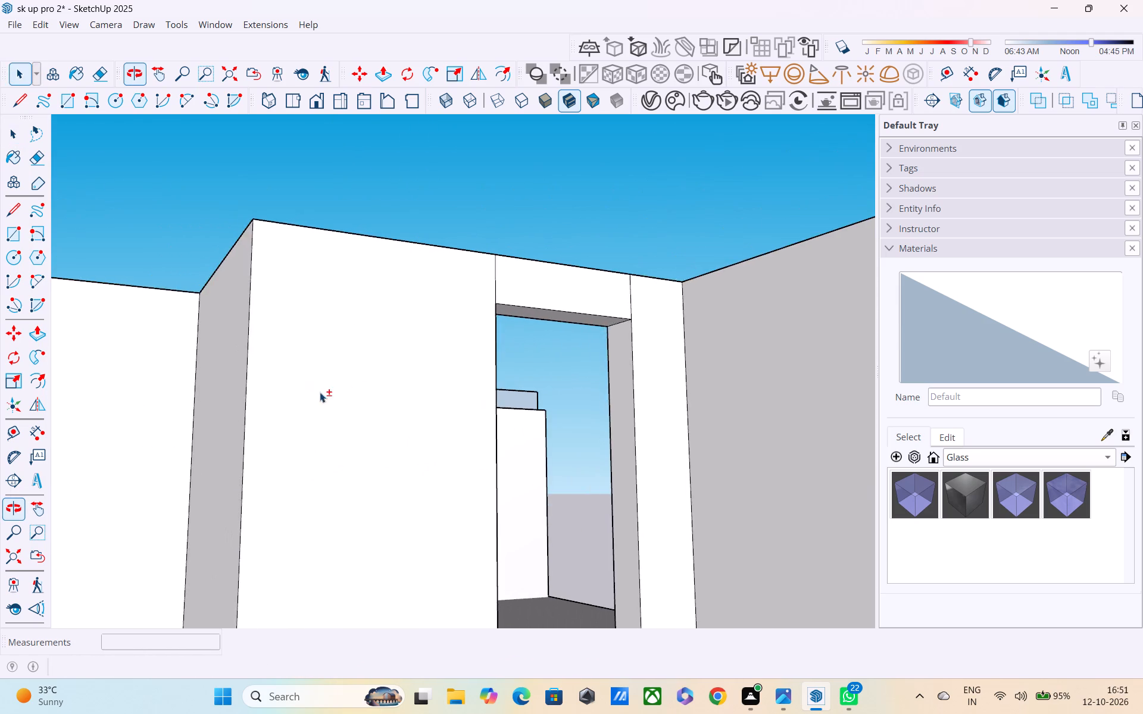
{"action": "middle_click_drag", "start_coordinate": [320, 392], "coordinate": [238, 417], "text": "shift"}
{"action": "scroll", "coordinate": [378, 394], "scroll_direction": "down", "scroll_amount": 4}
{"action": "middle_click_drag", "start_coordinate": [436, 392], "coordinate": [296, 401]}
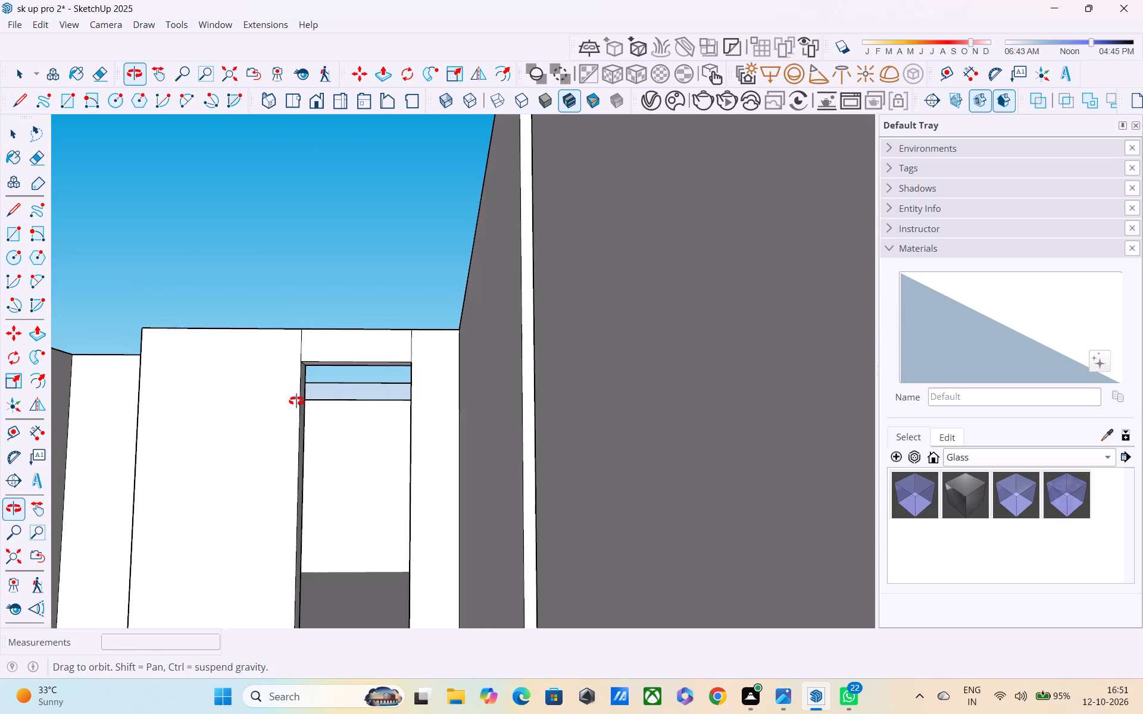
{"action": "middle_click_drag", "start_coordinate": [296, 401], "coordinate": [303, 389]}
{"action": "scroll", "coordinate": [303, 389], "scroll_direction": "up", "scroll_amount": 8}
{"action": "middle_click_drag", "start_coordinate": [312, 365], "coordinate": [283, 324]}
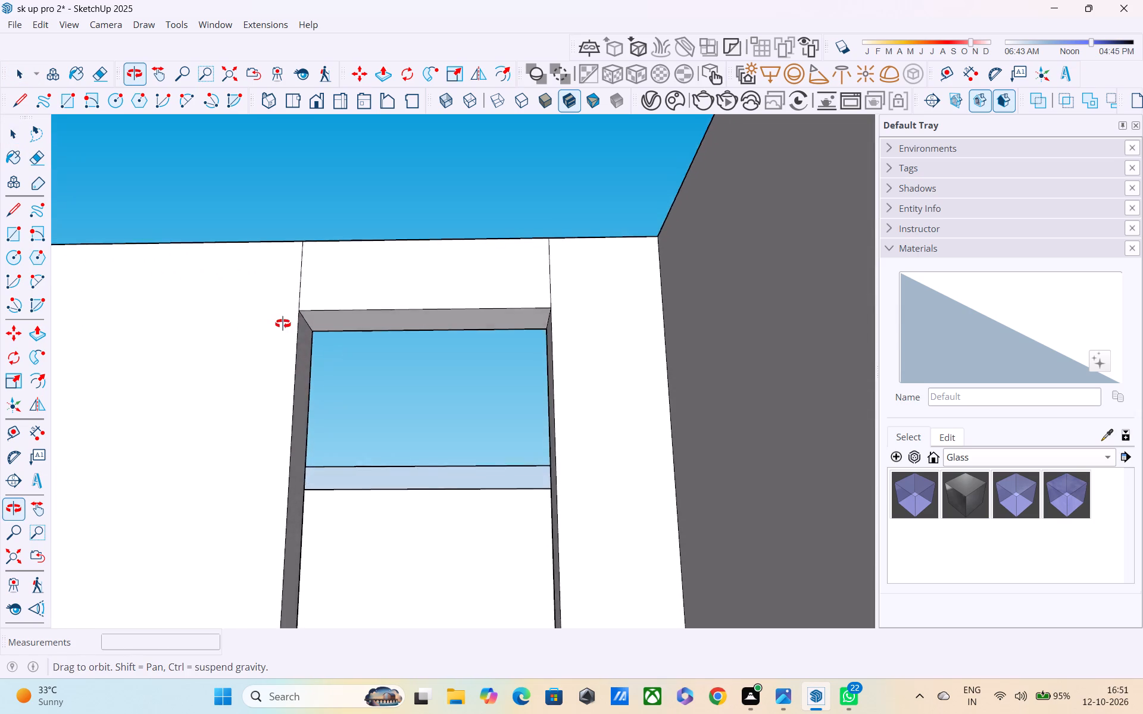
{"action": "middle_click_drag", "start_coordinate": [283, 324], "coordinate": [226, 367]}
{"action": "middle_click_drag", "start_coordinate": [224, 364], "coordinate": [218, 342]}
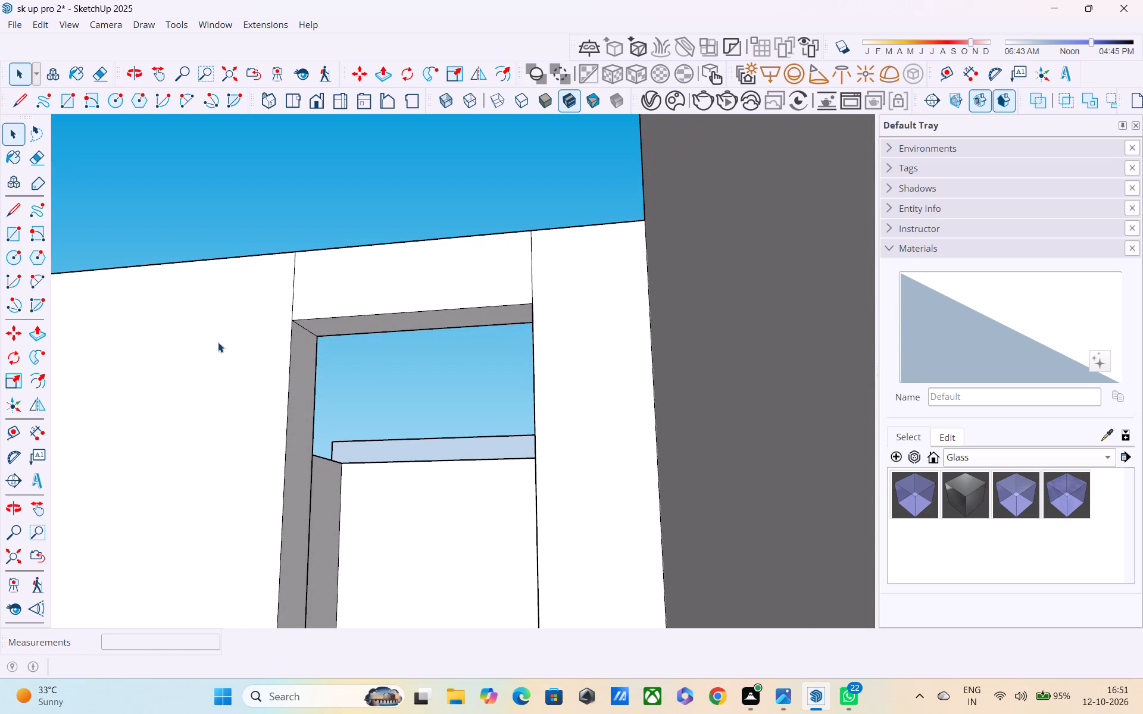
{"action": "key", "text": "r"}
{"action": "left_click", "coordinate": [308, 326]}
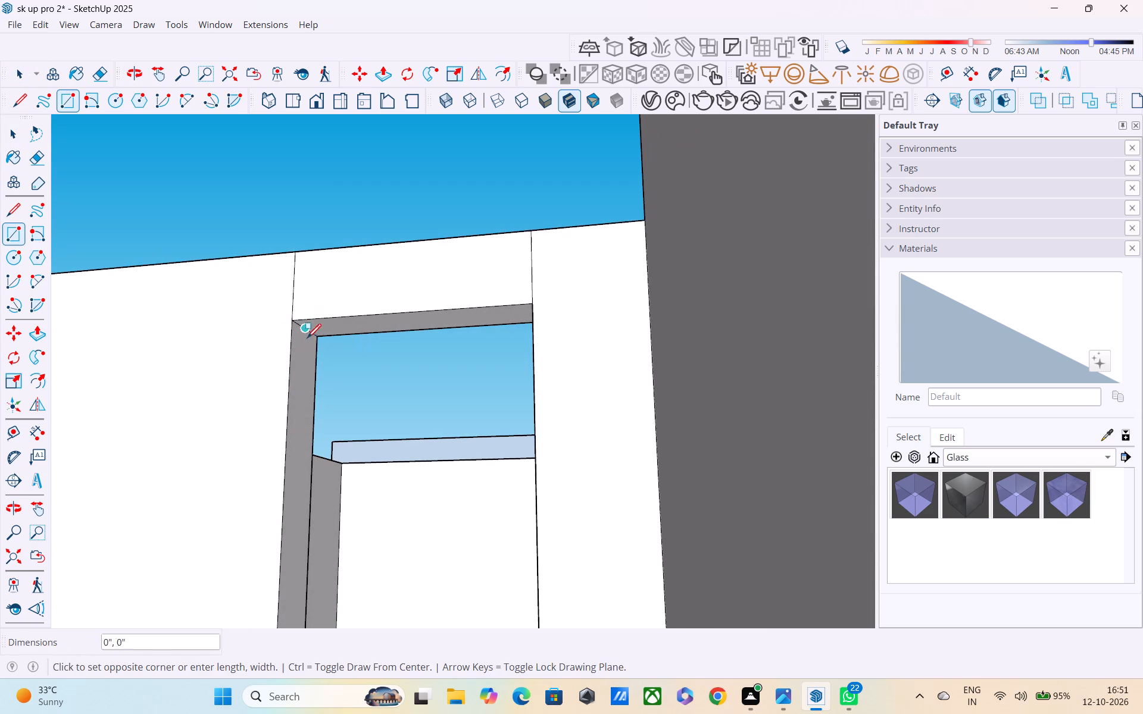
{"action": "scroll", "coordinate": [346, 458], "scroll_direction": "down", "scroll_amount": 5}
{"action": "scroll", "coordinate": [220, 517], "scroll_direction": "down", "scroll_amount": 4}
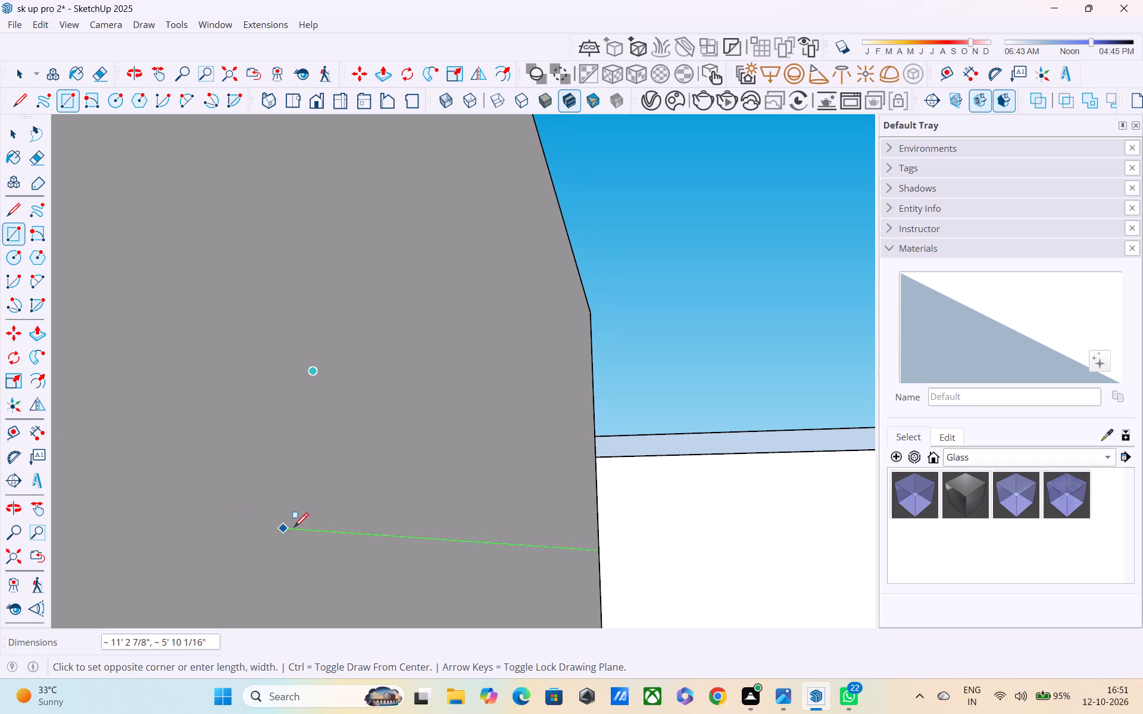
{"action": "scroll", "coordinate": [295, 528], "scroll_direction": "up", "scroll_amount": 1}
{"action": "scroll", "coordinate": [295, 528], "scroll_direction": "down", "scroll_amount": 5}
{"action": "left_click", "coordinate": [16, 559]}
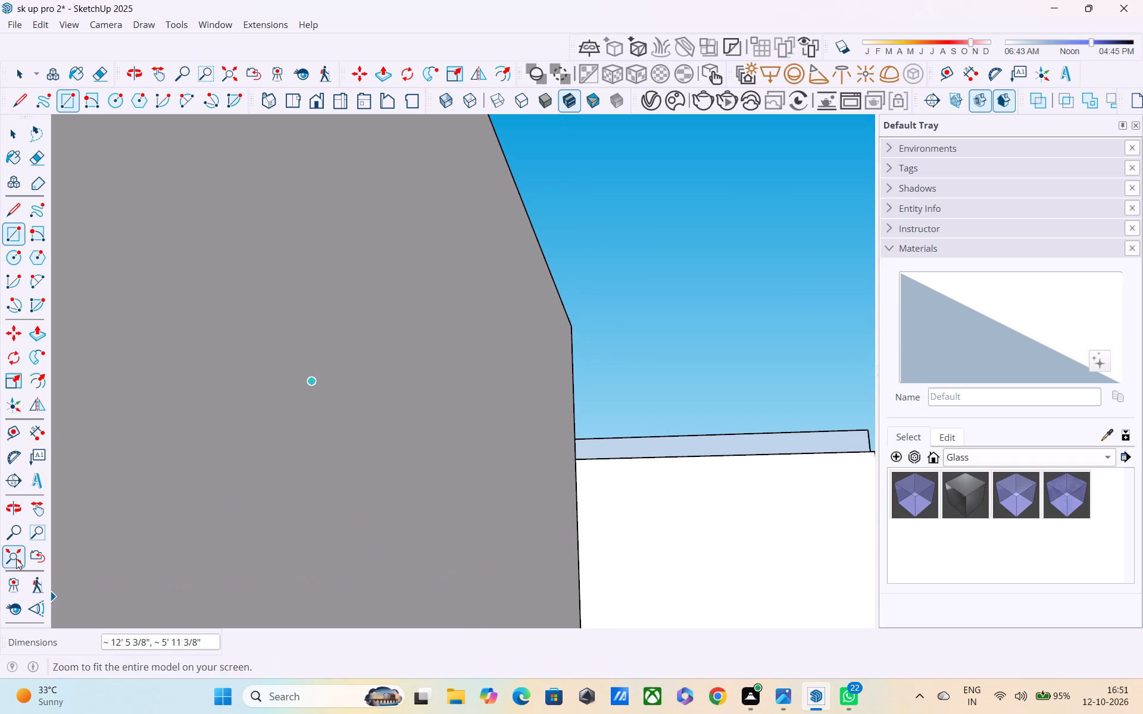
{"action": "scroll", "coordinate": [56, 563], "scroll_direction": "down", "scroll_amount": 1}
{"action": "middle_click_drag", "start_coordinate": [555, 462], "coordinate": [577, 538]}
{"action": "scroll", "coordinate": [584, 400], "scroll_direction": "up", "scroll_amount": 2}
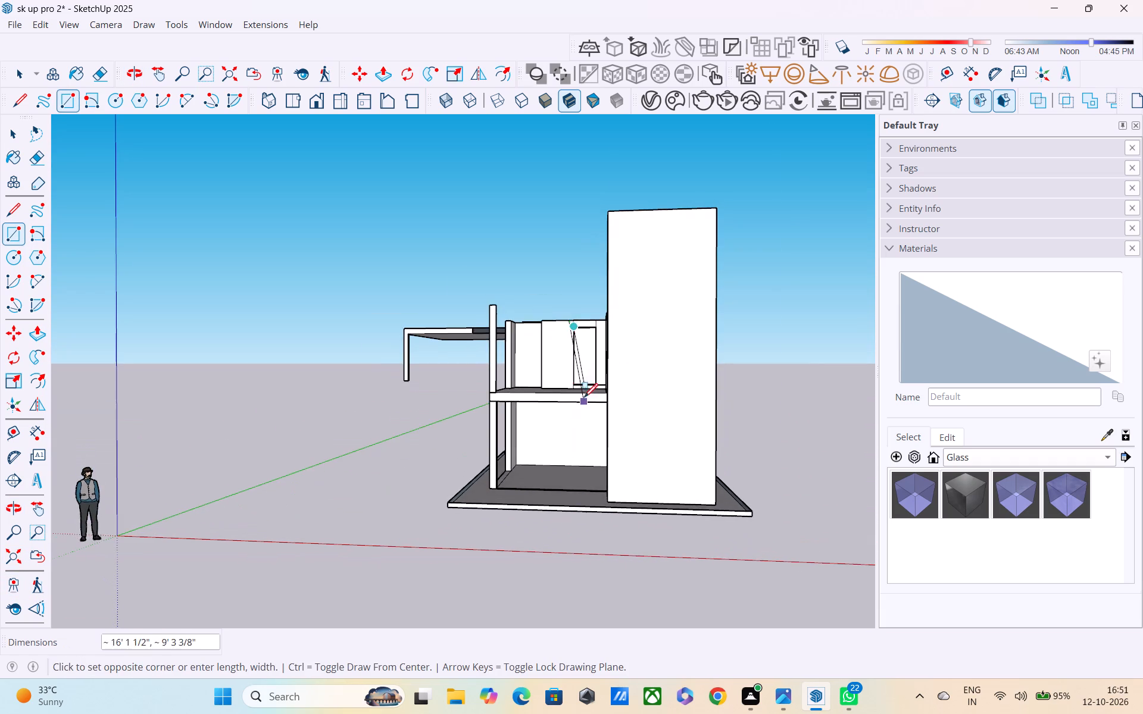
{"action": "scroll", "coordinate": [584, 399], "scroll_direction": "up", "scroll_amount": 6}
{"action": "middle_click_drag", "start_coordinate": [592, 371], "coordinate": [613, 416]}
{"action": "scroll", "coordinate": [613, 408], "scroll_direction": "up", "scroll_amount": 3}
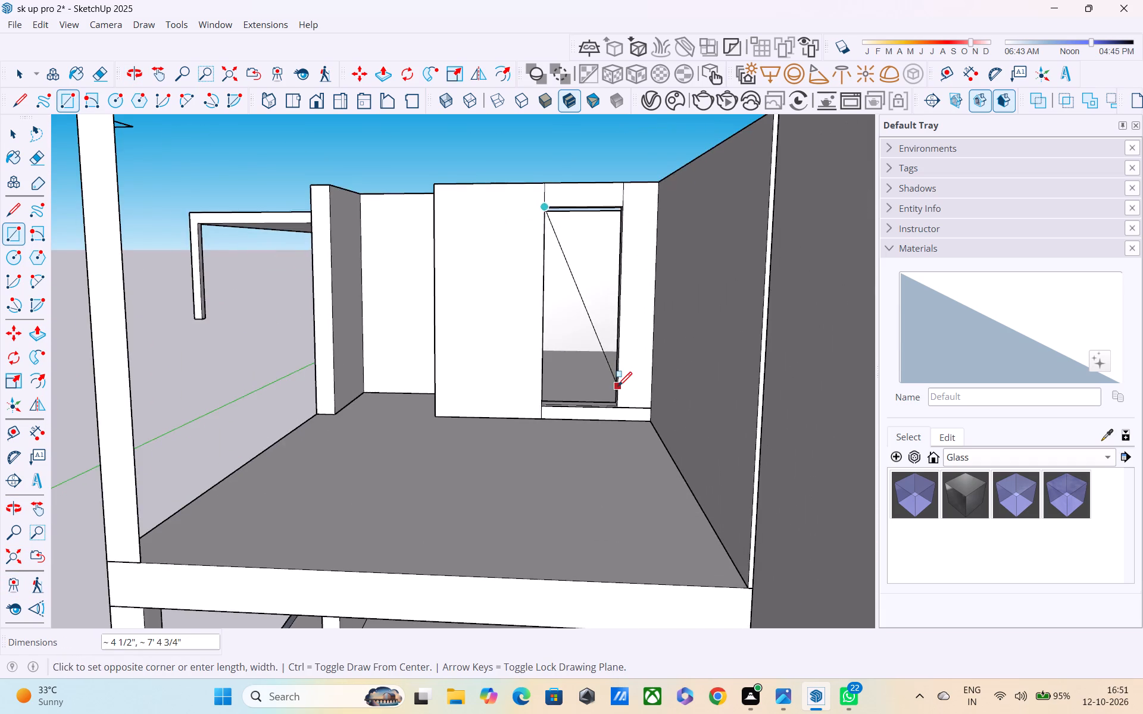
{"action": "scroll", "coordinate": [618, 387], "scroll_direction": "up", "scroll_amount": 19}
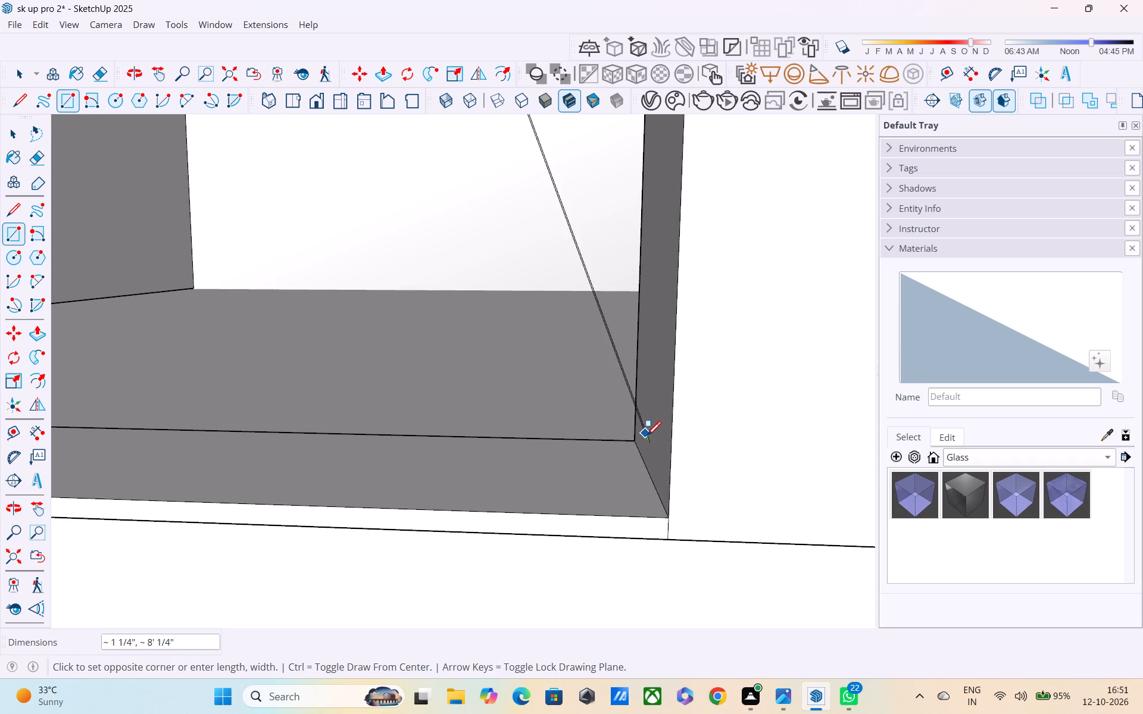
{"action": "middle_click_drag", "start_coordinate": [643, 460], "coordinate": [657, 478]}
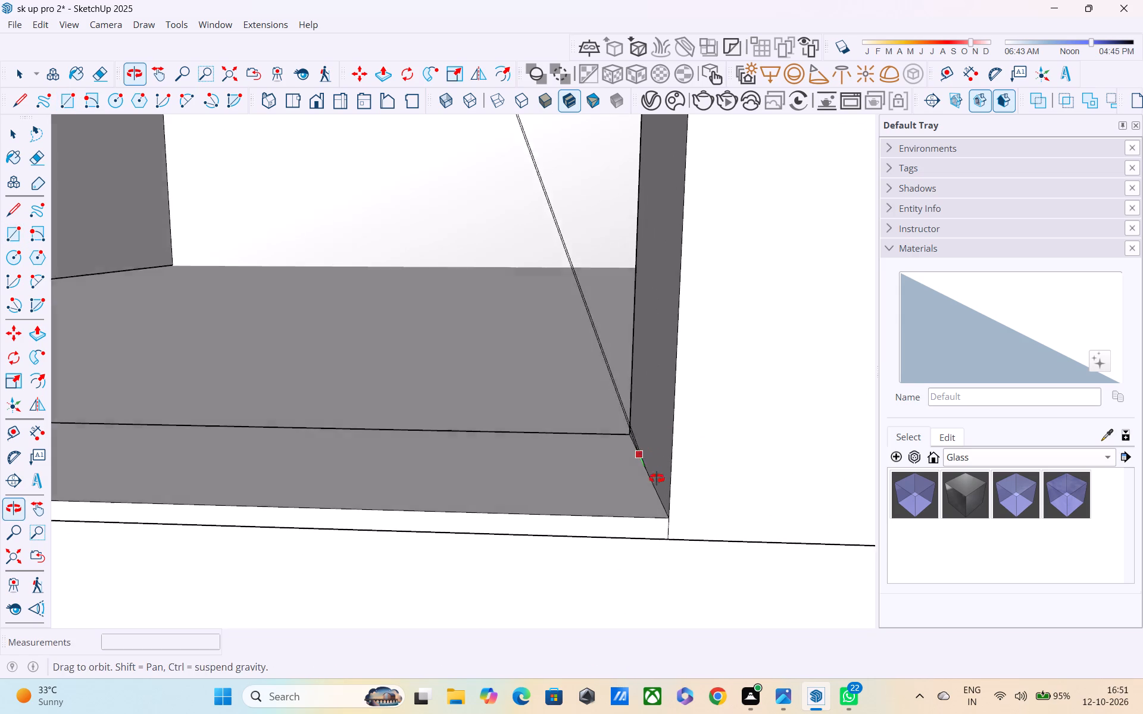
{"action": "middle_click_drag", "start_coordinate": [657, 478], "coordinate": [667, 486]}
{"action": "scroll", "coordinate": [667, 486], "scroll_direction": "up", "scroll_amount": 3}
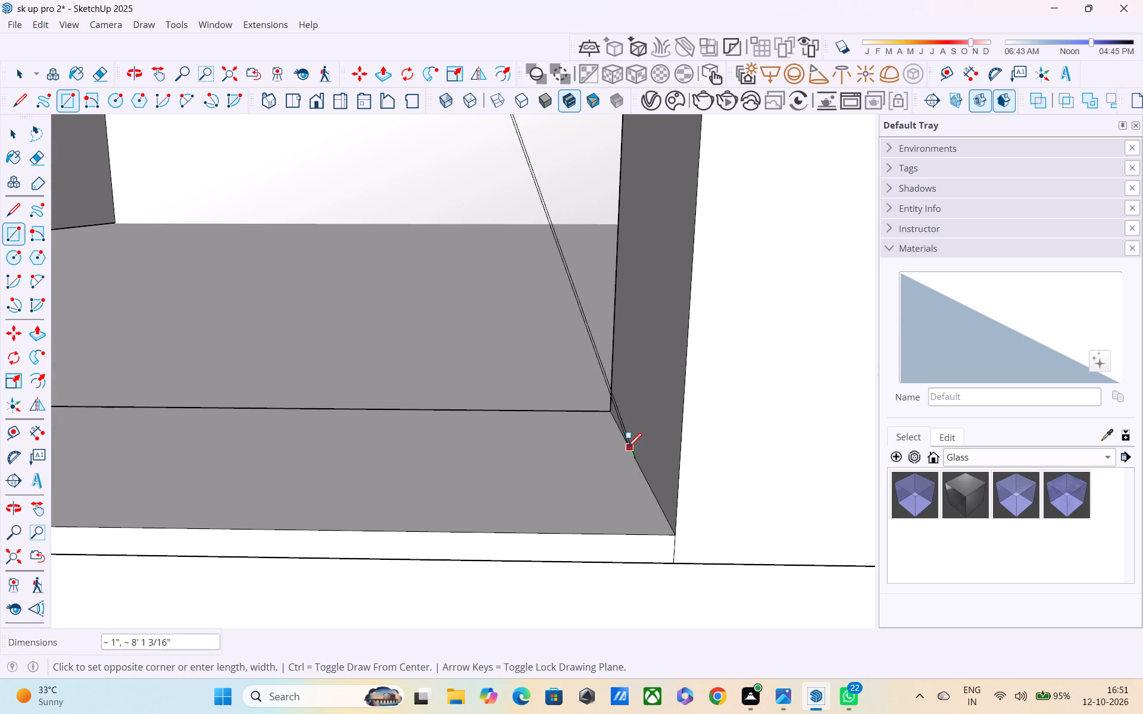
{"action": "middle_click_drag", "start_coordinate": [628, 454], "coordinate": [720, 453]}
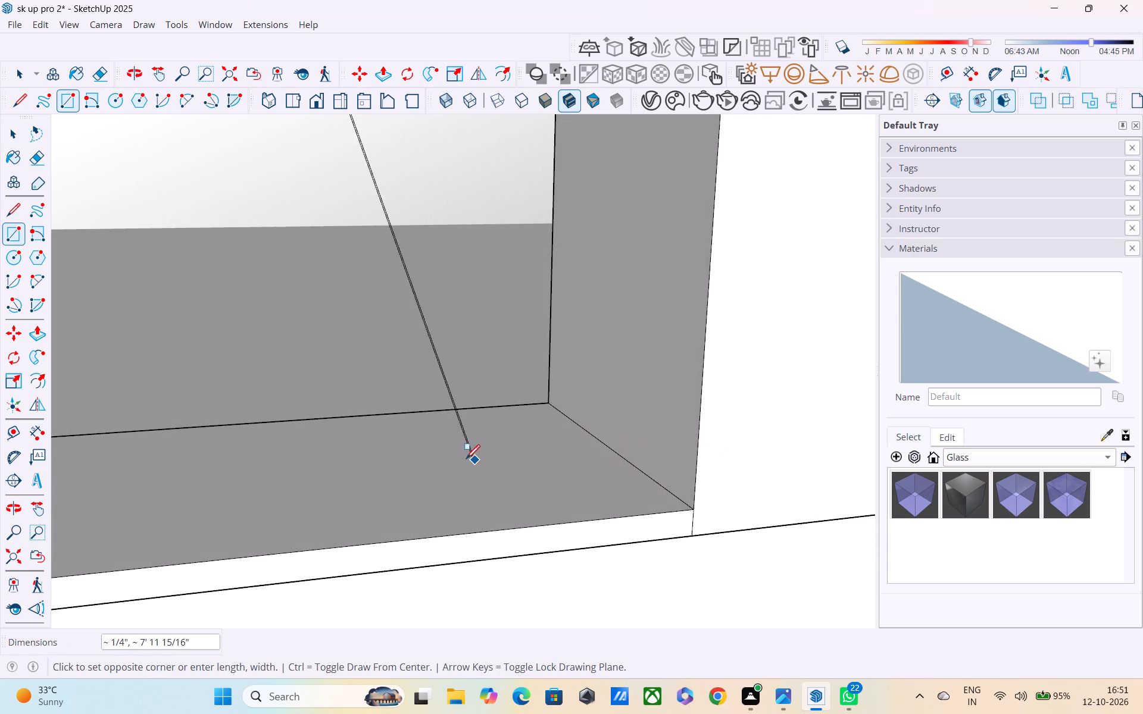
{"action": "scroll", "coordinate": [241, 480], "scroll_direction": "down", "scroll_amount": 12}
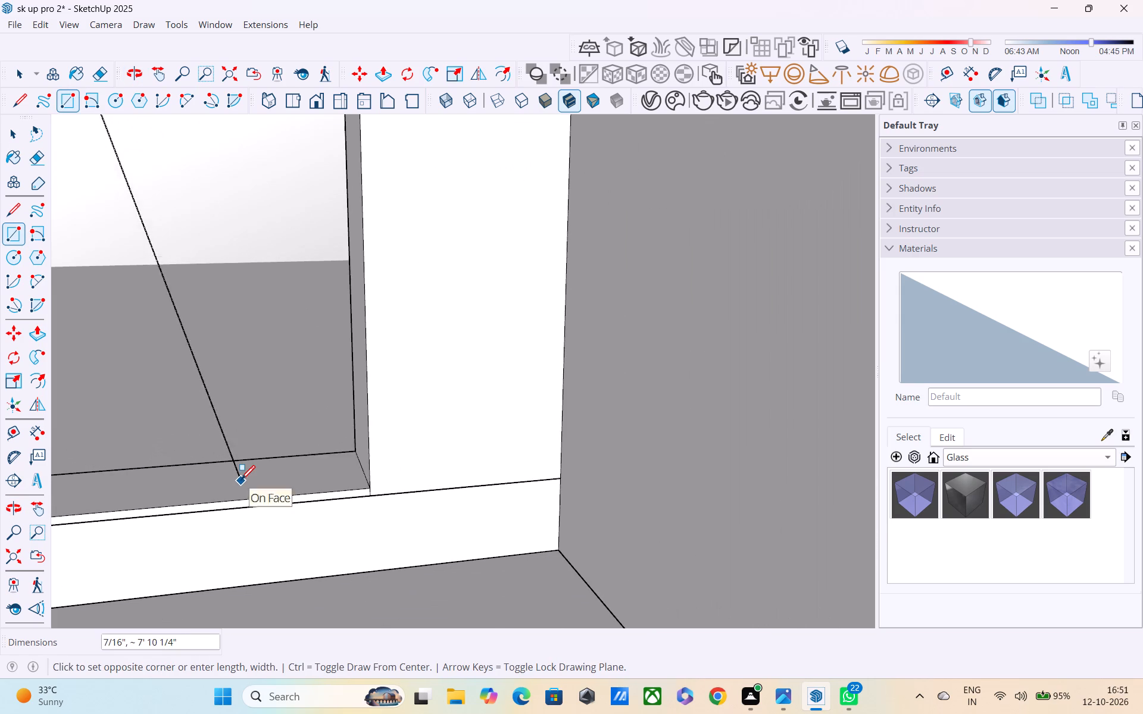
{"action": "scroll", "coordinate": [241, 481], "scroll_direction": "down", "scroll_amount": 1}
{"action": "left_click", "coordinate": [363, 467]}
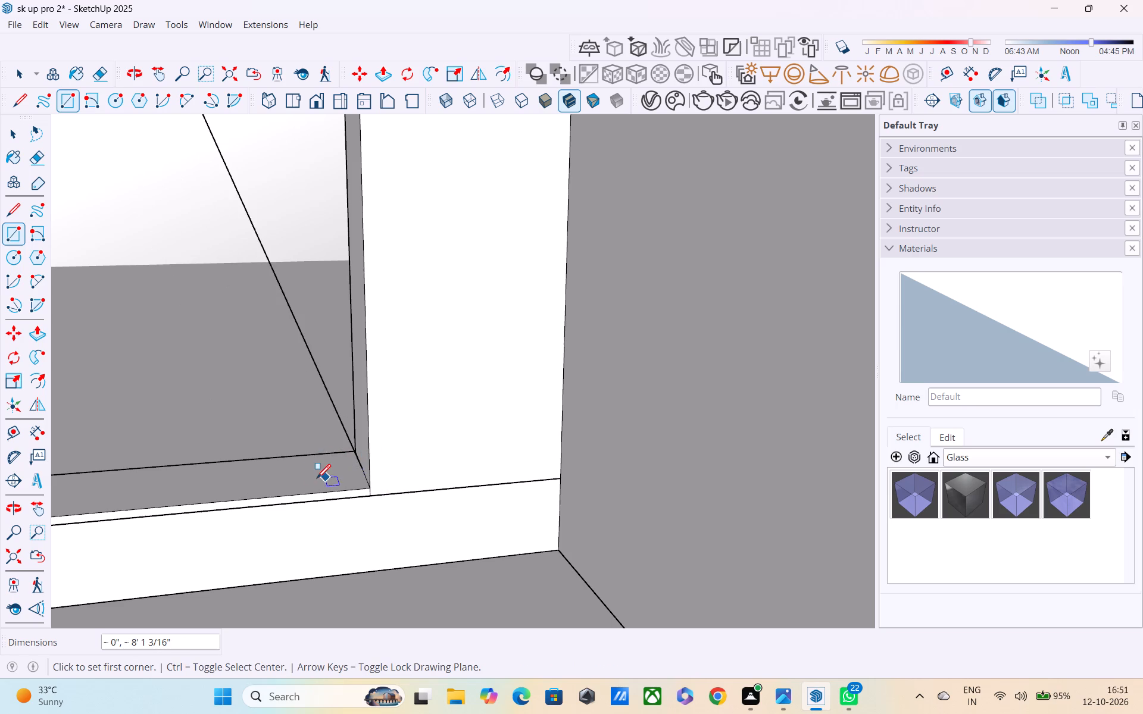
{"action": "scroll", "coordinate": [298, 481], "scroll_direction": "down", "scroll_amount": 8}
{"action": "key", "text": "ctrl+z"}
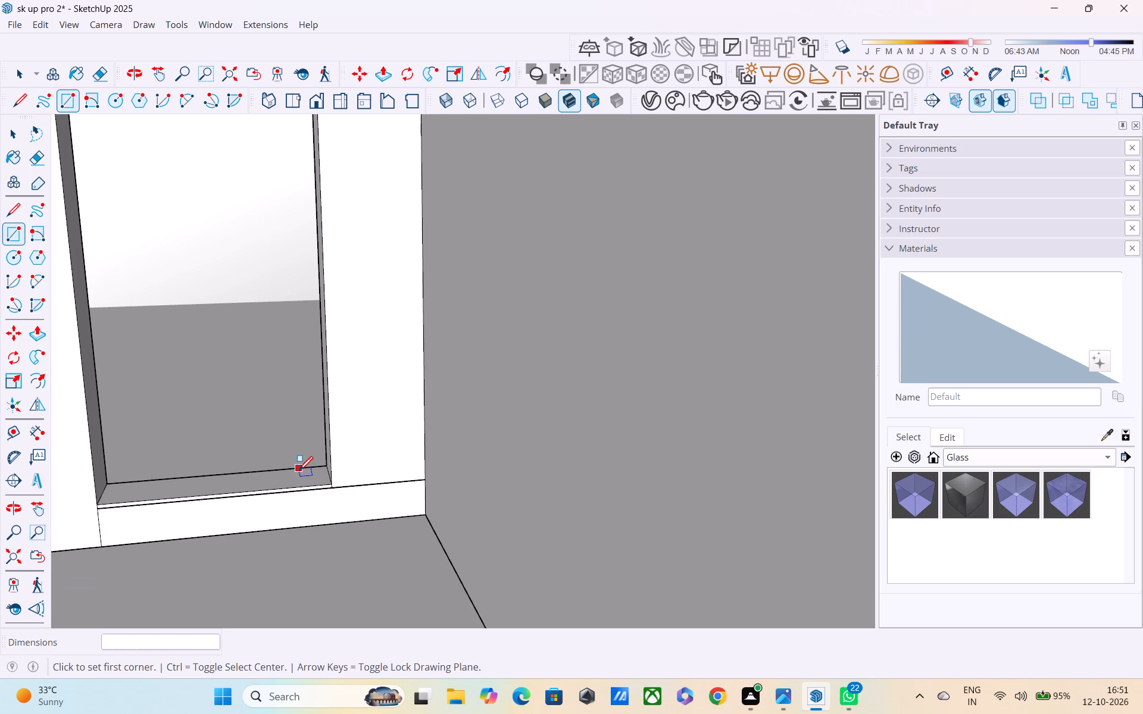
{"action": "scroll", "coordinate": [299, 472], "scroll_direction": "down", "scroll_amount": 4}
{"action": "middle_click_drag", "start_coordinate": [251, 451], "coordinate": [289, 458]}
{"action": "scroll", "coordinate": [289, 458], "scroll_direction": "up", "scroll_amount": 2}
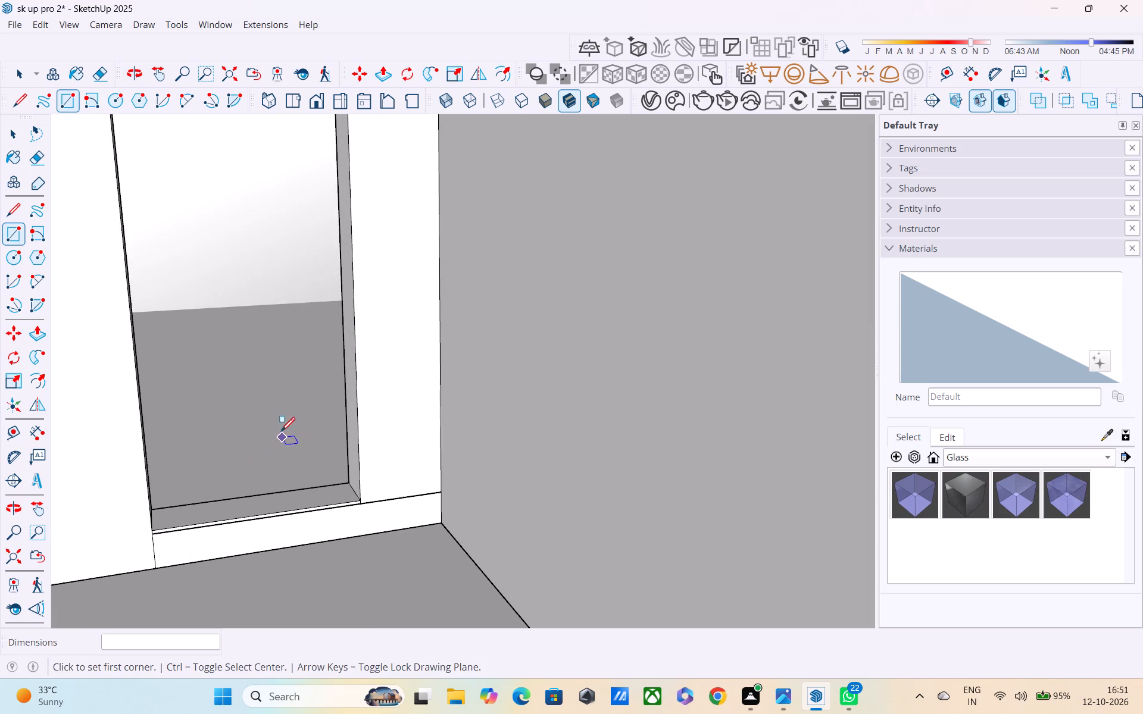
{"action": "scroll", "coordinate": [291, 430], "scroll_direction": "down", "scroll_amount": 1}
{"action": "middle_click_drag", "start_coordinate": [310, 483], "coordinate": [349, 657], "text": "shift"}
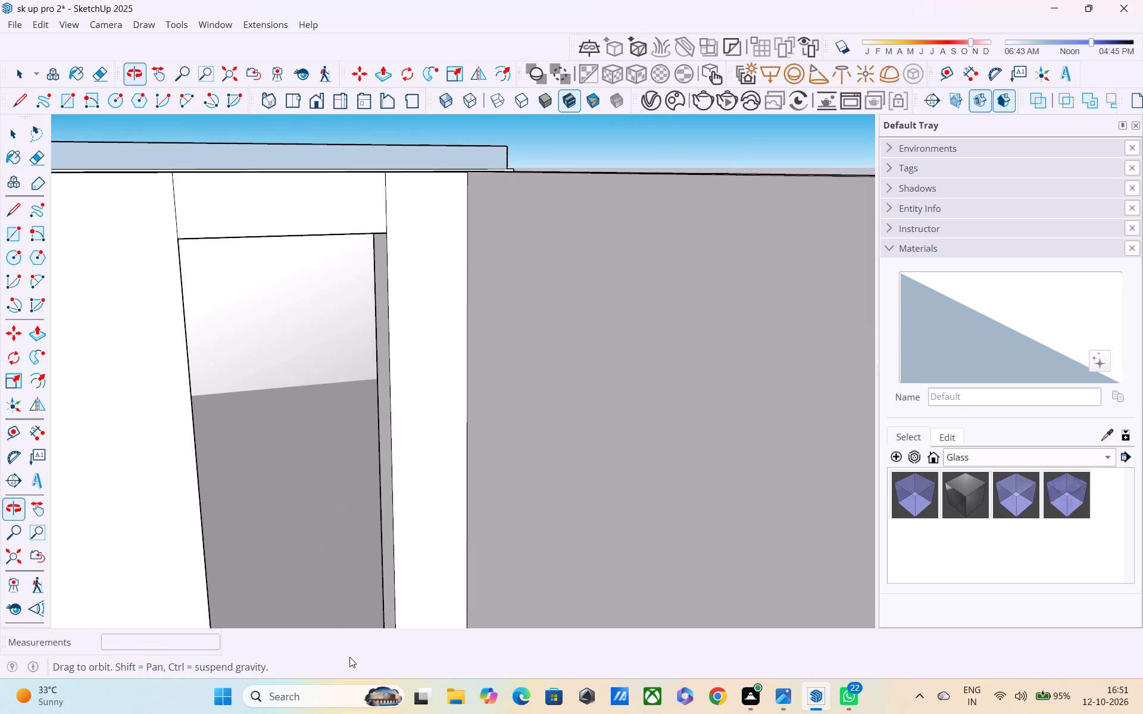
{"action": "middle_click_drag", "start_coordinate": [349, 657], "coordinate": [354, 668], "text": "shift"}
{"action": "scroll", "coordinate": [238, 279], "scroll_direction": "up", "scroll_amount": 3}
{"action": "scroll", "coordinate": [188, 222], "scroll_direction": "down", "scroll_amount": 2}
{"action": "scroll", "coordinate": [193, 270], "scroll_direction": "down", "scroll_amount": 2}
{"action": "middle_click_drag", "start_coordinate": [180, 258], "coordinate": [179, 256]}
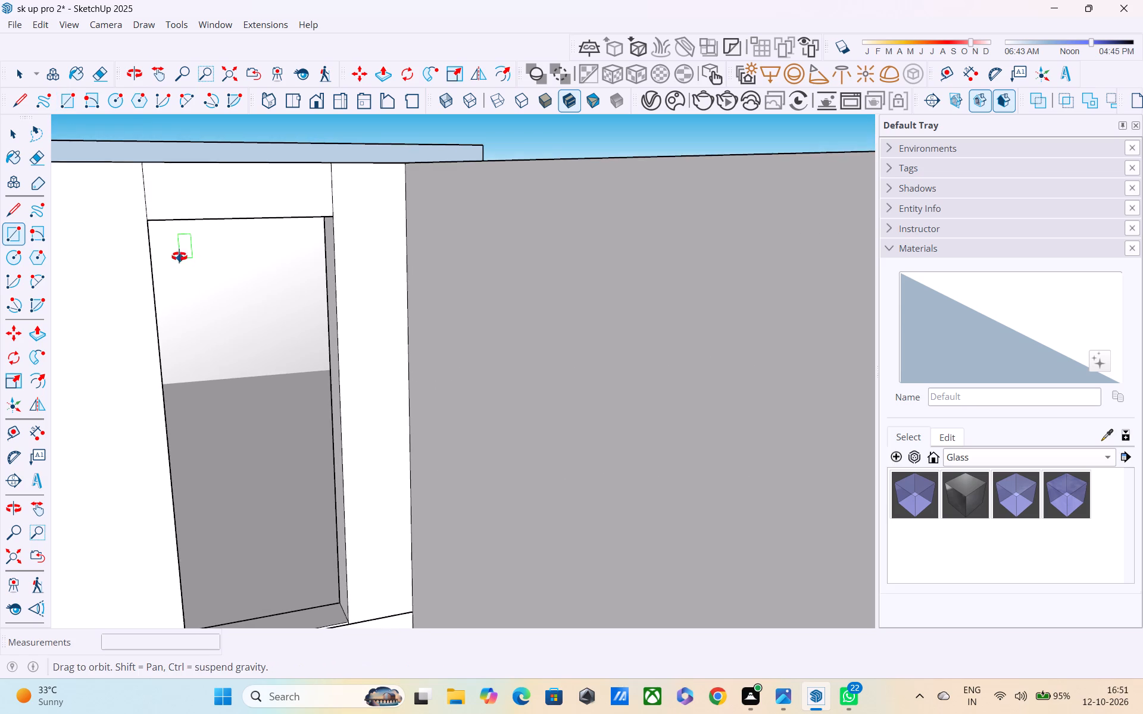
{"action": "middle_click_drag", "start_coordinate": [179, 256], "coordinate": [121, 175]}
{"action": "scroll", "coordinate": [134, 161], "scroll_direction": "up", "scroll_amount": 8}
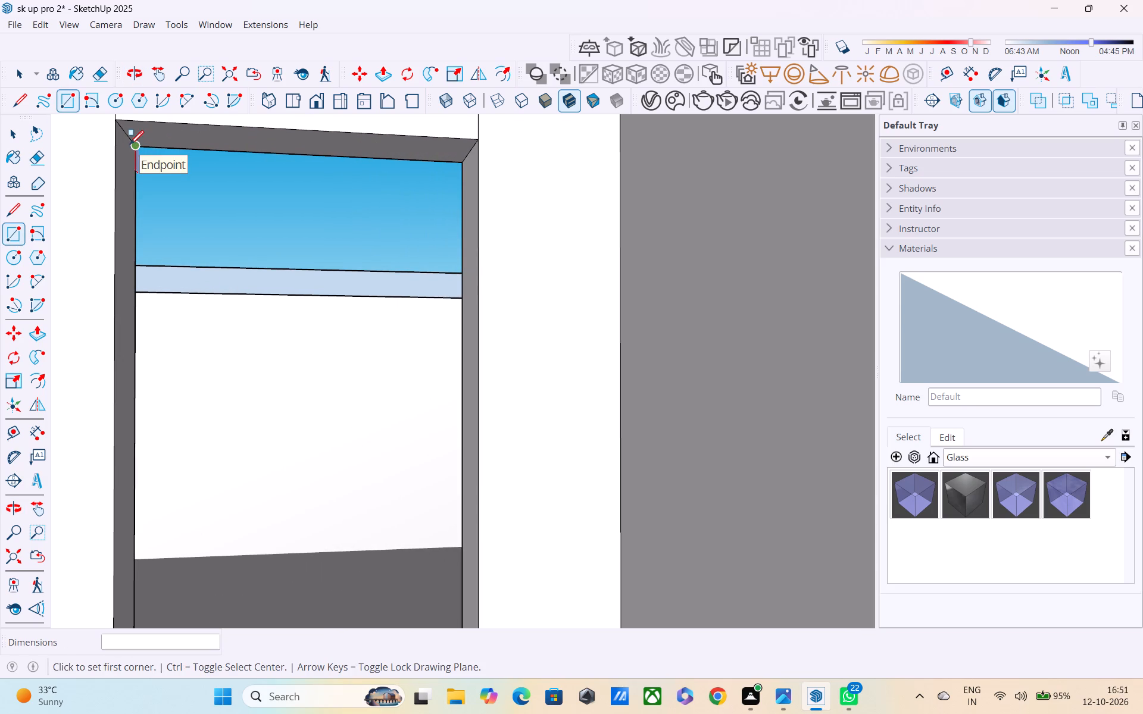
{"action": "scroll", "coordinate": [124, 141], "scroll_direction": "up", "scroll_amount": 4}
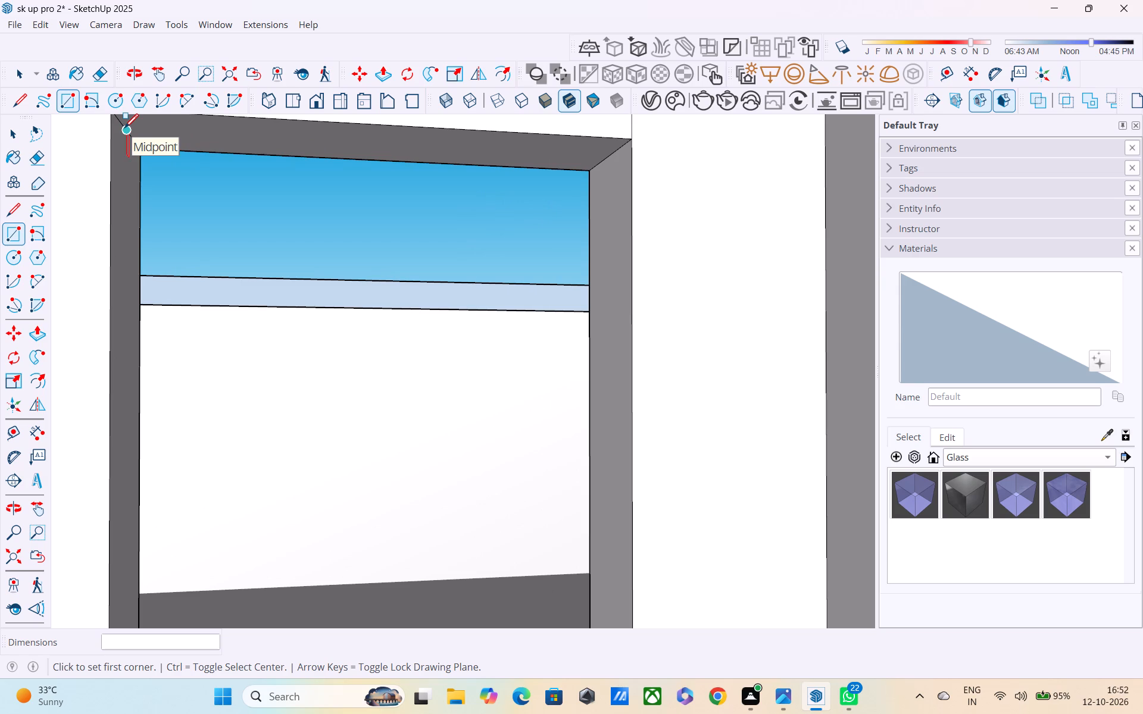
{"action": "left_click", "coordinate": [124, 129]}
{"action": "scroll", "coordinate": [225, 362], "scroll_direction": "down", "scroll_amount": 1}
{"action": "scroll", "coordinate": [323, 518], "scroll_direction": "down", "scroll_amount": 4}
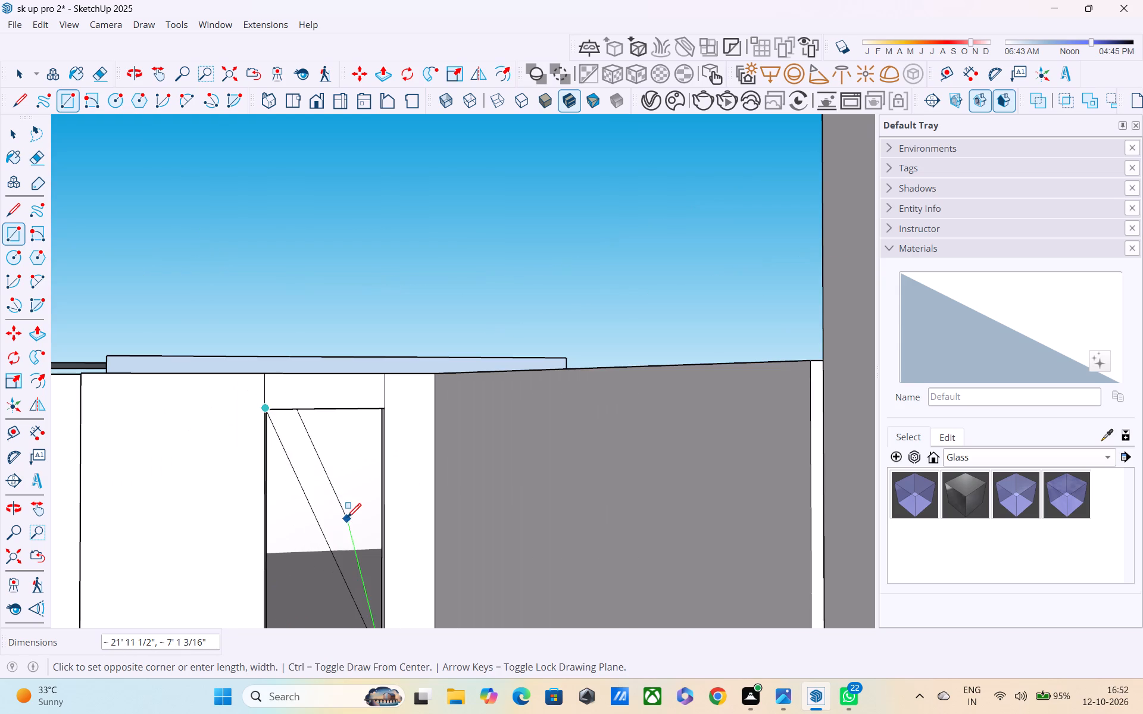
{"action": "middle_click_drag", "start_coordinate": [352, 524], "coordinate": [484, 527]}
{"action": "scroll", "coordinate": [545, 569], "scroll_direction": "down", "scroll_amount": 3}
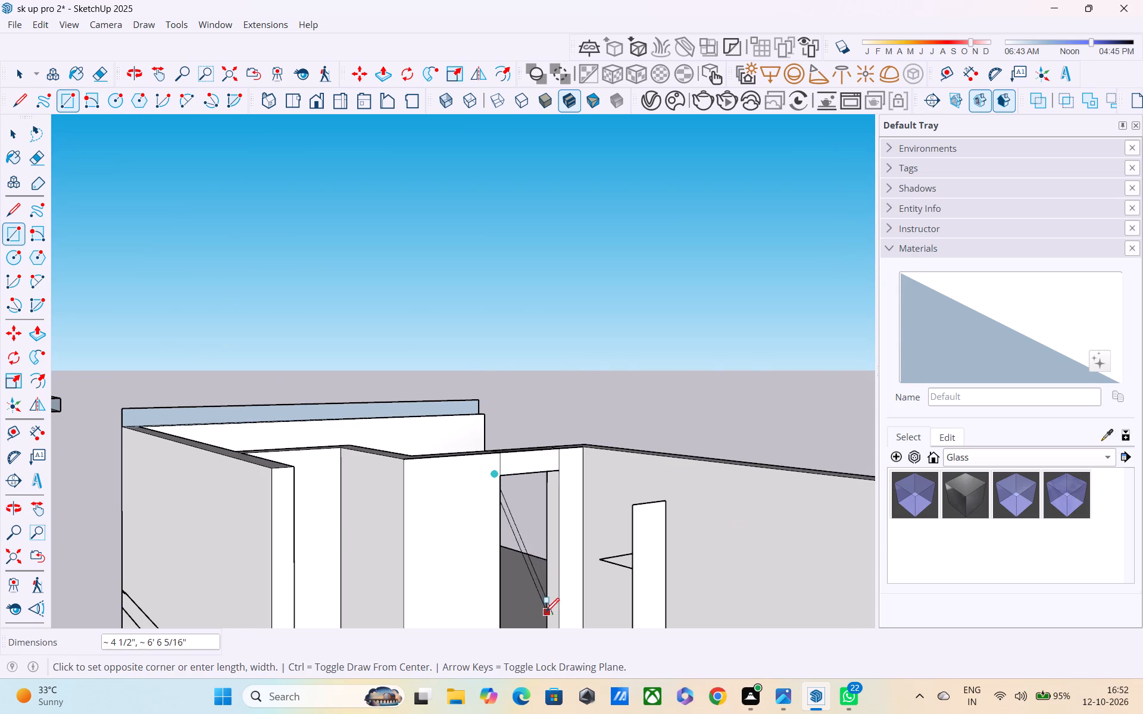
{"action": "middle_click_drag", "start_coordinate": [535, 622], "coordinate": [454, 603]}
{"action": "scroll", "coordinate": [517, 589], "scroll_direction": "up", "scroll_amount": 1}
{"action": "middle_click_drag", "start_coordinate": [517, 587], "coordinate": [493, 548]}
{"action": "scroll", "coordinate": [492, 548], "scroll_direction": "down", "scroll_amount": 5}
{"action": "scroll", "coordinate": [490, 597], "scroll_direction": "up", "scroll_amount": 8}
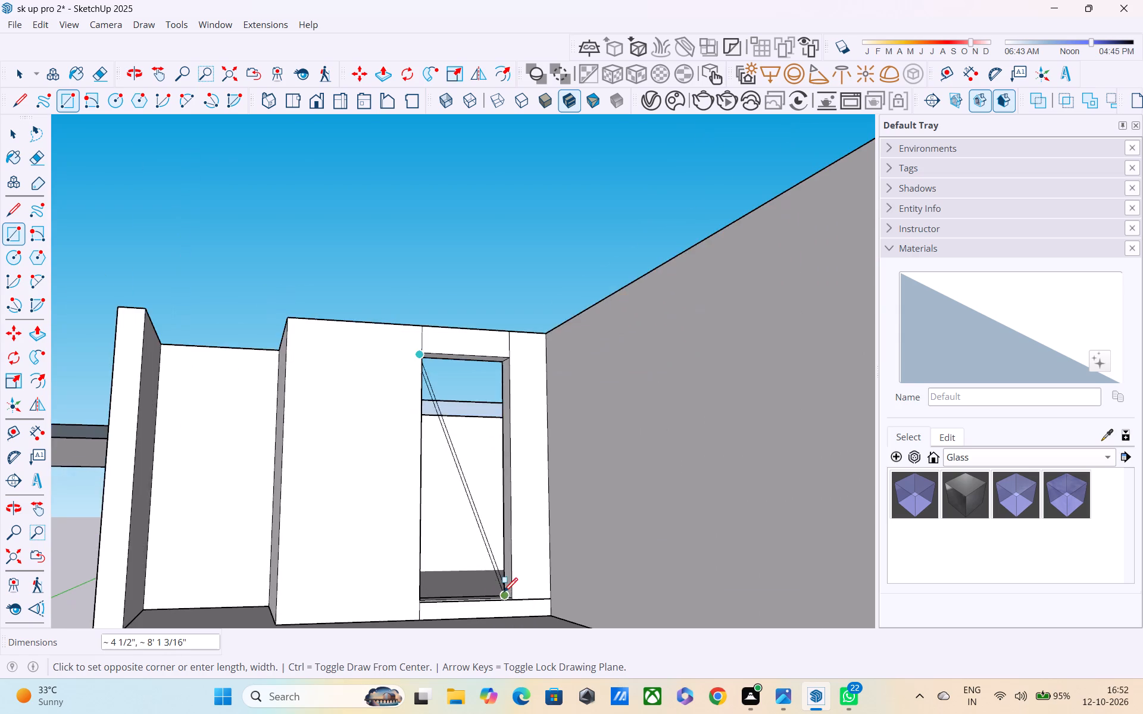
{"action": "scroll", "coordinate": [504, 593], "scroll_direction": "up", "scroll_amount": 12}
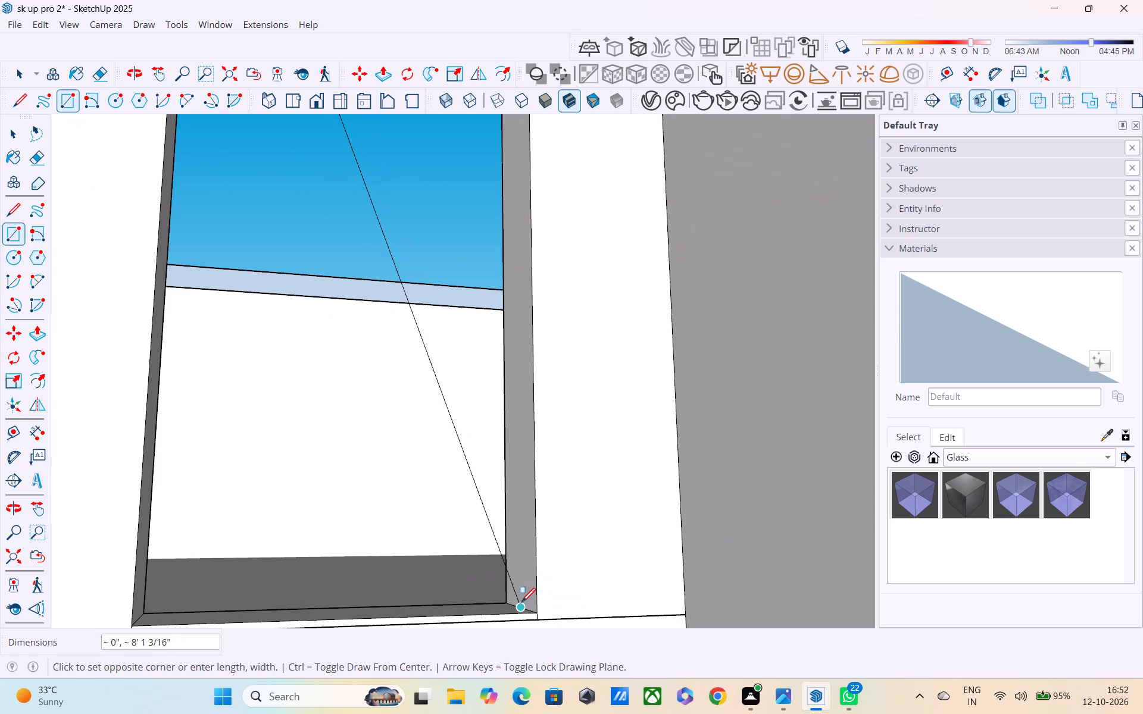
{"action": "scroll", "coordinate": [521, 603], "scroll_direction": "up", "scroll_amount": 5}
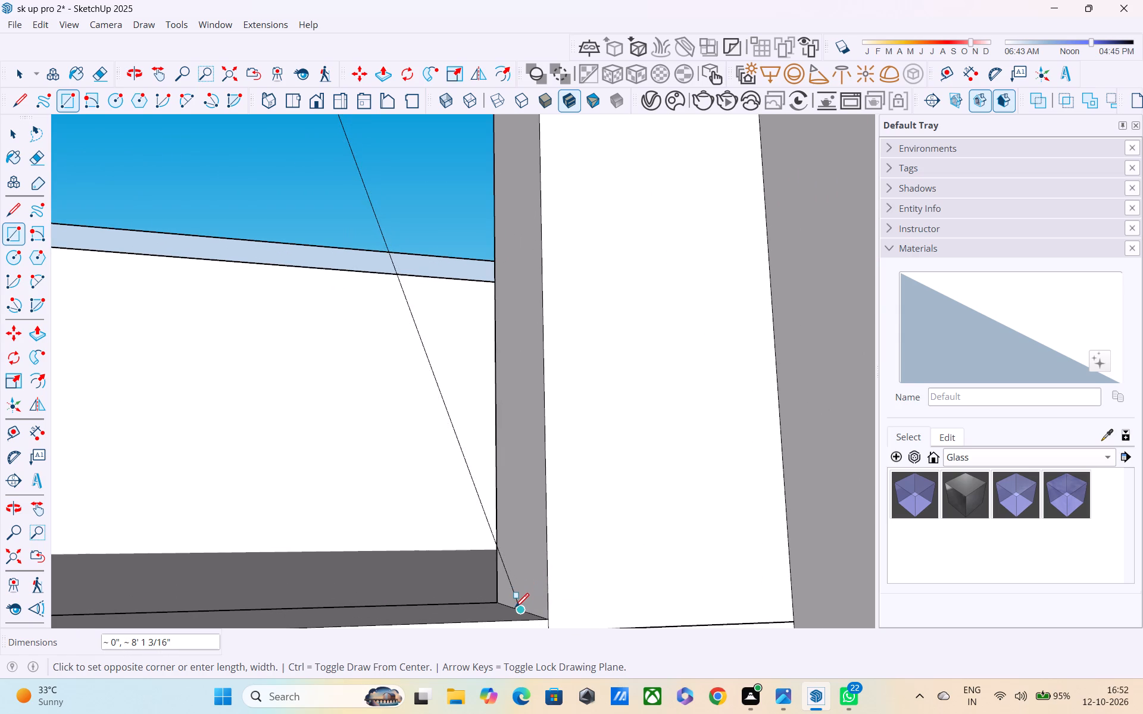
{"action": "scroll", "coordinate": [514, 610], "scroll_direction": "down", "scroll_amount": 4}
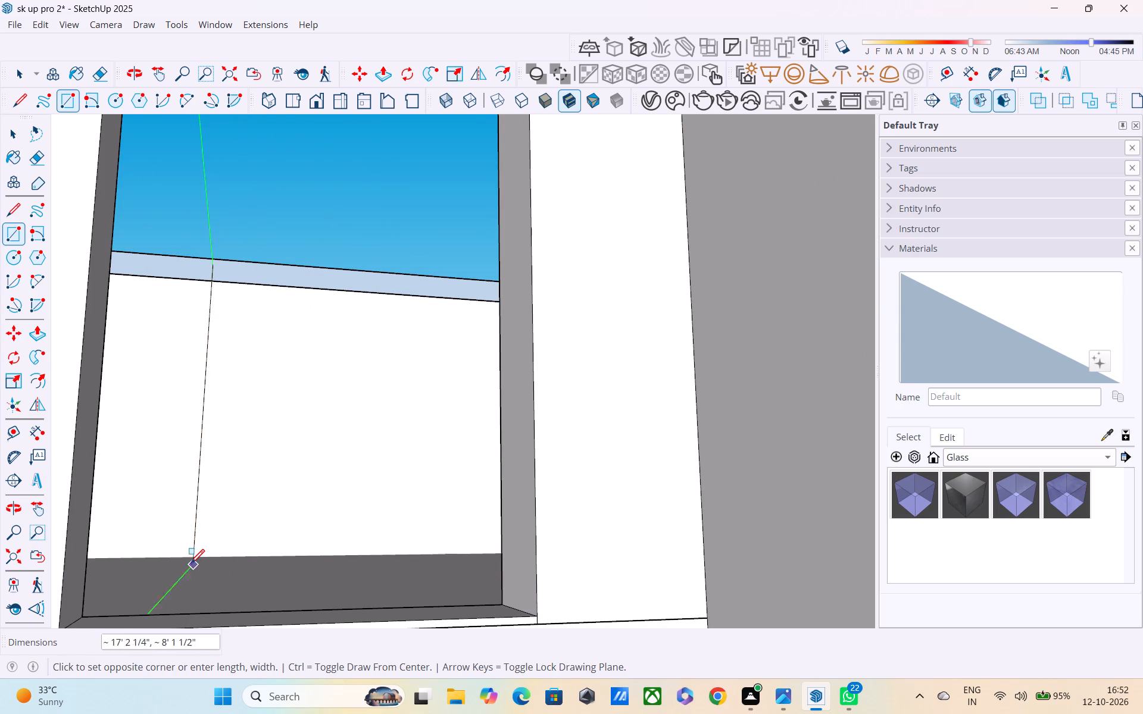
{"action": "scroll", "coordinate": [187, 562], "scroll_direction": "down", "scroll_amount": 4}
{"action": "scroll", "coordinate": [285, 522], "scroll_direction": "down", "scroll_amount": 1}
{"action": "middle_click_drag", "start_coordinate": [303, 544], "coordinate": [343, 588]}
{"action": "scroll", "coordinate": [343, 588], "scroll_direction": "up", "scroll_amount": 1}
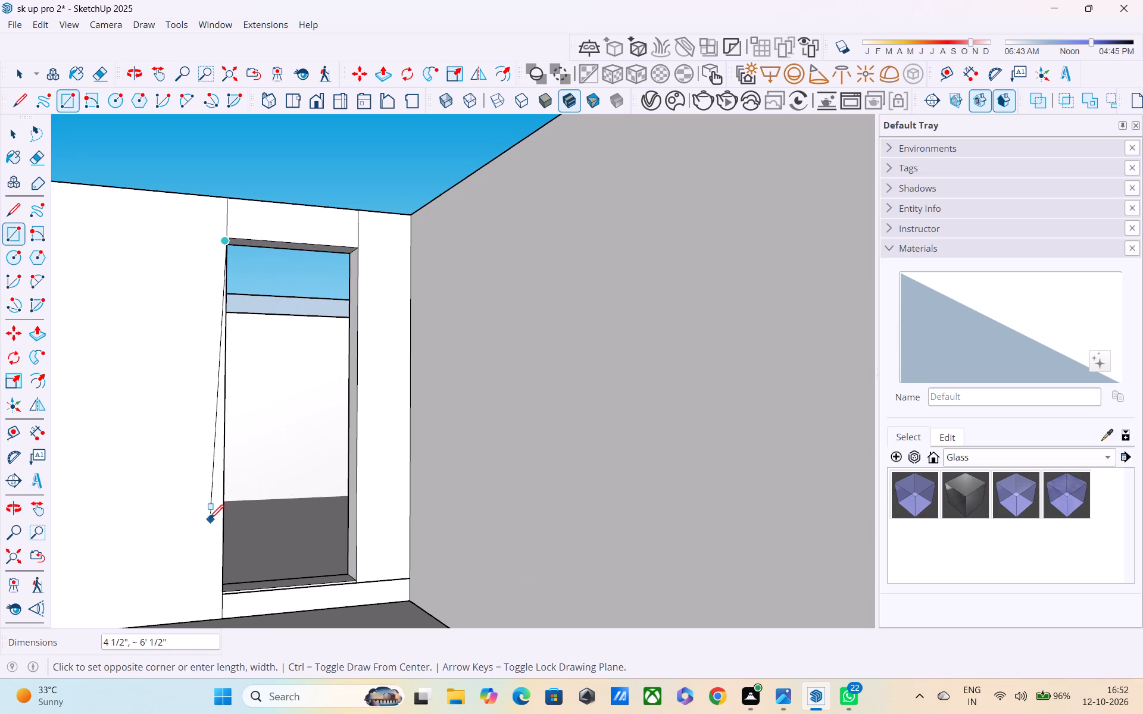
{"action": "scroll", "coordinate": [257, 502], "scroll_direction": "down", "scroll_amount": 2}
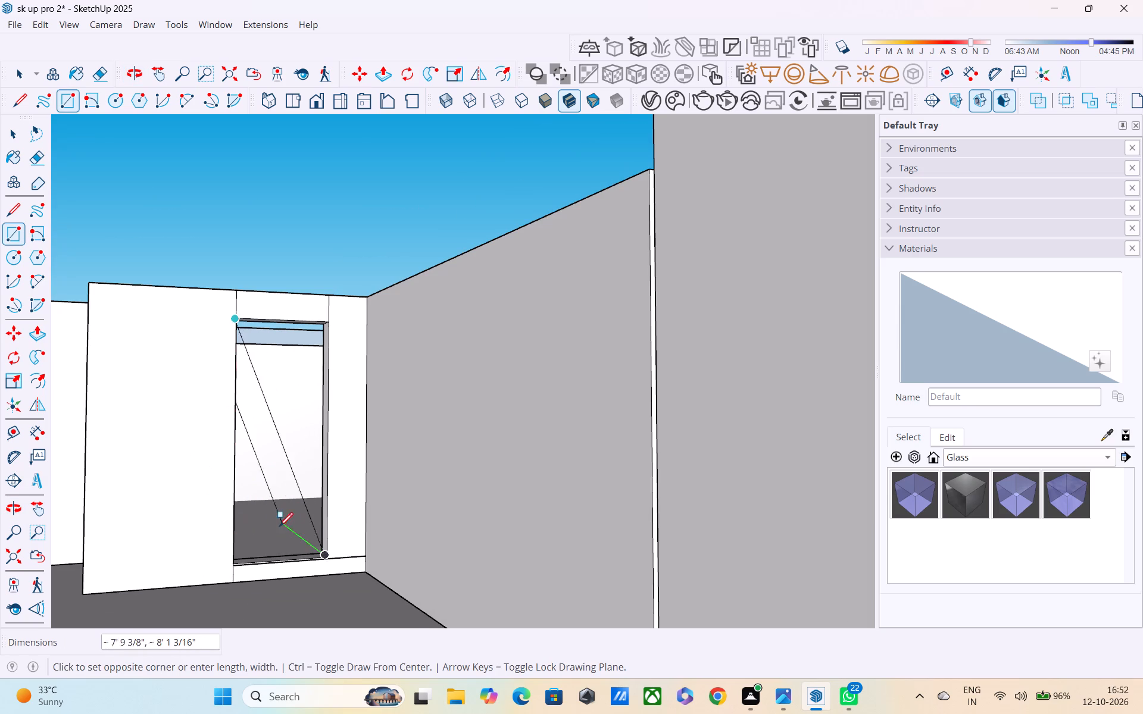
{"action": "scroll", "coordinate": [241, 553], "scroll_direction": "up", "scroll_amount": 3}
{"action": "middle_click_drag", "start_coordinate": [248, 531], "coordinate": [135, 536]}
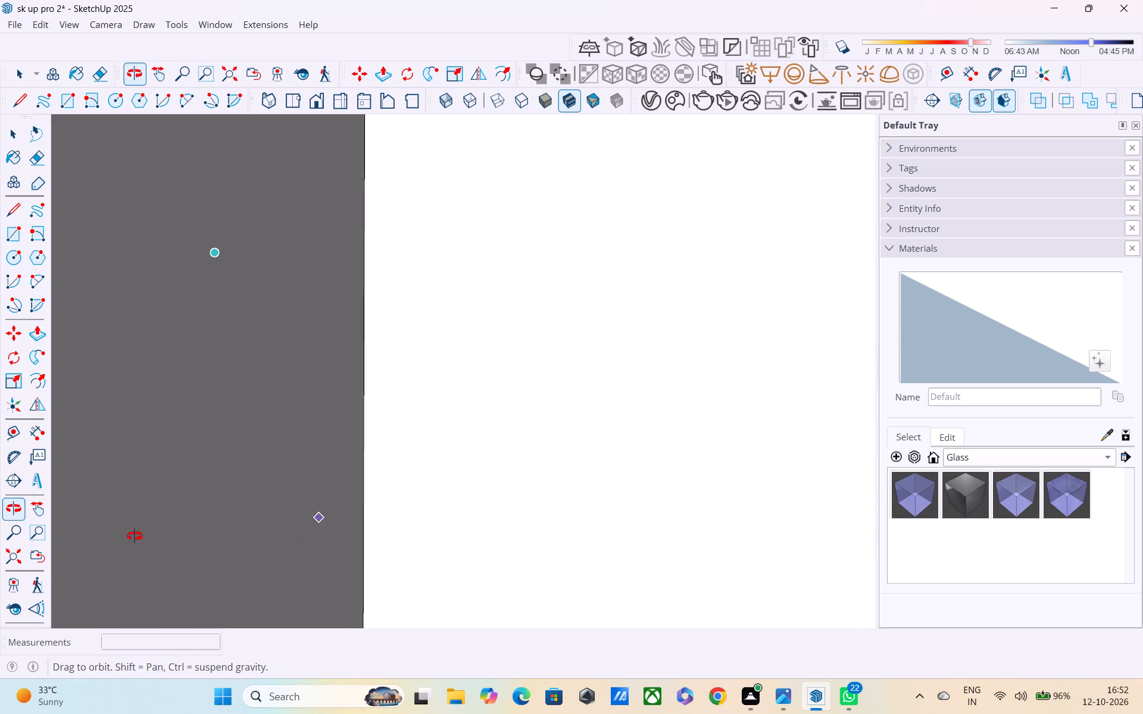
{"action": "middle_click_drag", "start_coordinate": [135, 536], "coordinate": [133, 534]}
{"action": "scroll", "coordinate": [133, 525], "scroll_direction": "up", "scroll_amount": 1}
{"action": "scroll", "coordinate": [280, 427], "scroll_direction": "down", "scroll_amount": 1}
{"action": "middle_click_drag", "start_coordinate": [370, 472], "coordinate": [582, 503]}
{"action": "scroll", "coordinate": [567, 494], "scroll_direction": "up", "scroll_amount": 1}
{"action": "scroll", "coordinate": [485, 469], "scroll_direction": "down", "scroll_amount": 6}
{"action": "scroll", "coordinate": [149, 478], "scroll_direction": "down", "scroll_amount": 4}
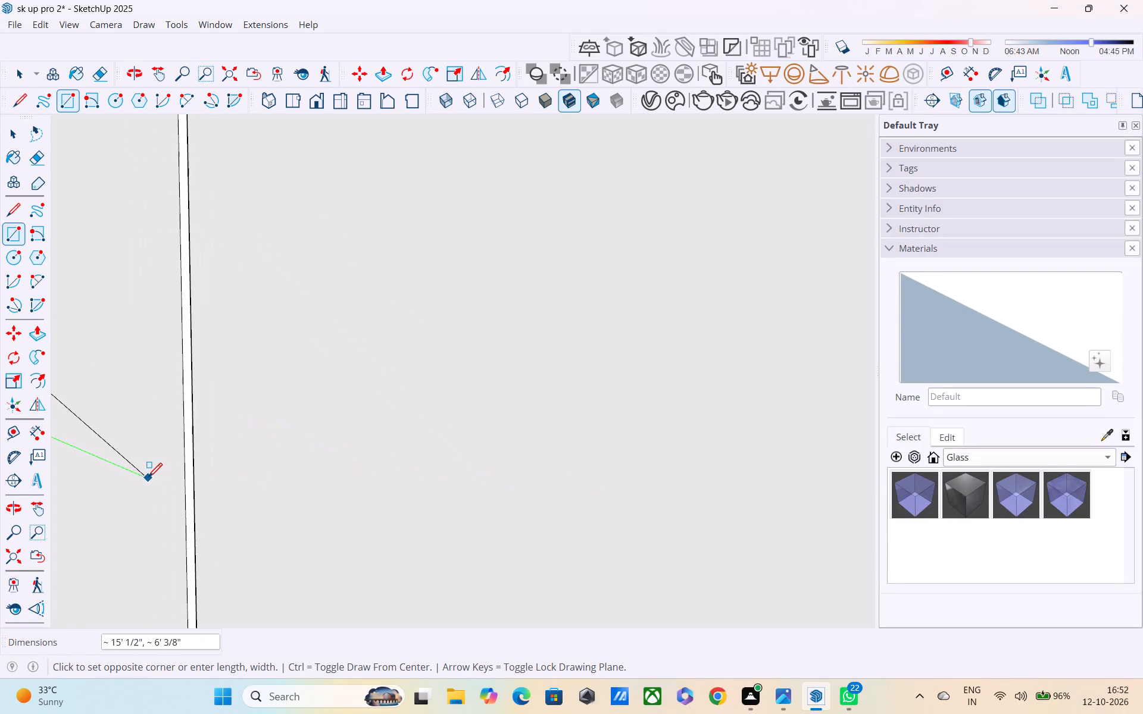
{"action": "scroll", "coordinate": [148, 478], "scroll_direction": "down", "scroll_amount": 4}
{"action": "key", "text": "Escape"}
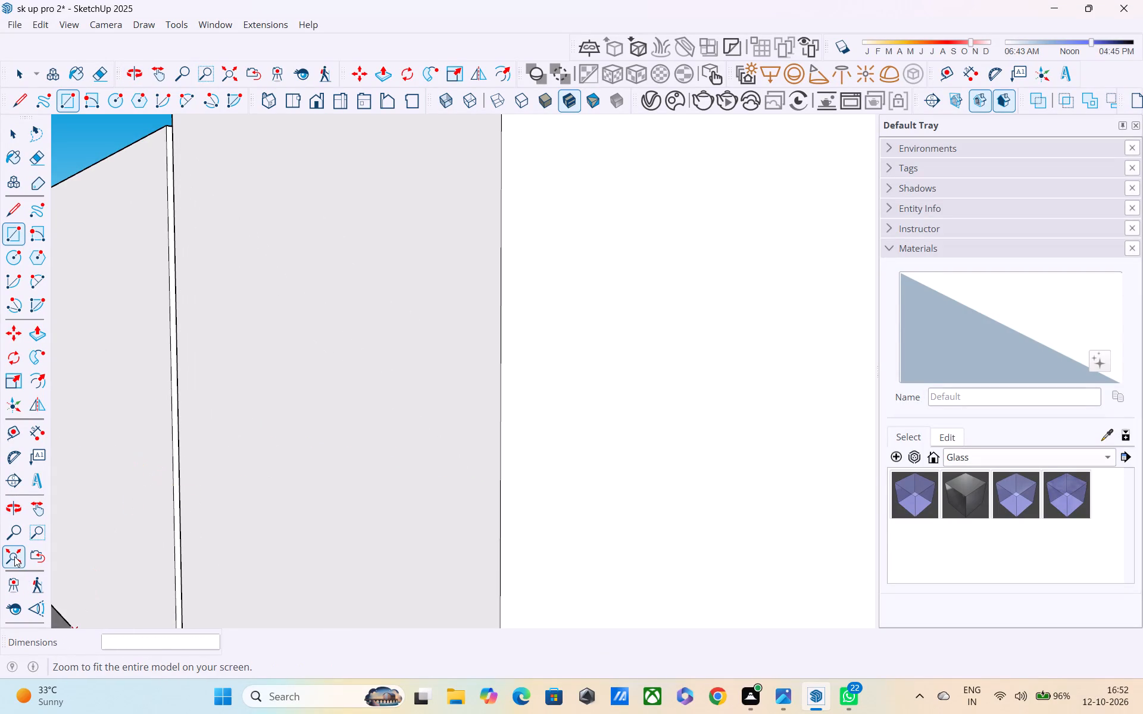
Examine the whole model from outside, and the upper-storey door opening from inside the room.
{"action": "left_click", "coordinate": [14, 556]}
{"action": "scroll", "coordinate": [24, 546], "scroll_direction": "down", "scroll_amount": 3}
{"action": "middle_click_drag", "start_coordinate": [567, 309], "coordinate": [405, 340]}
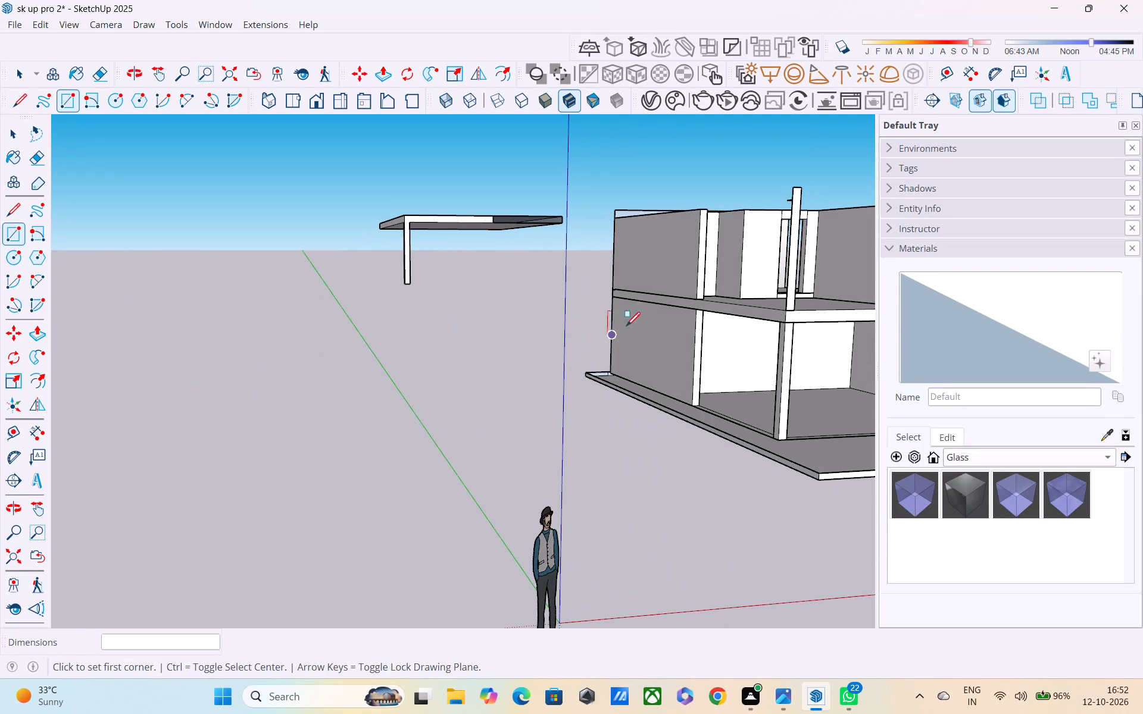
{"action": "key", "text": "Escape"}
{"action": "key", "text": "space"}
{"action": "middle_click_drag", "start_coordinate": [733, 309], "coordinate": [557, 307]}
{"action": "scroll", "coordinate": [804, 322], "scroll_direction": "down", "scroll_amount": 4}
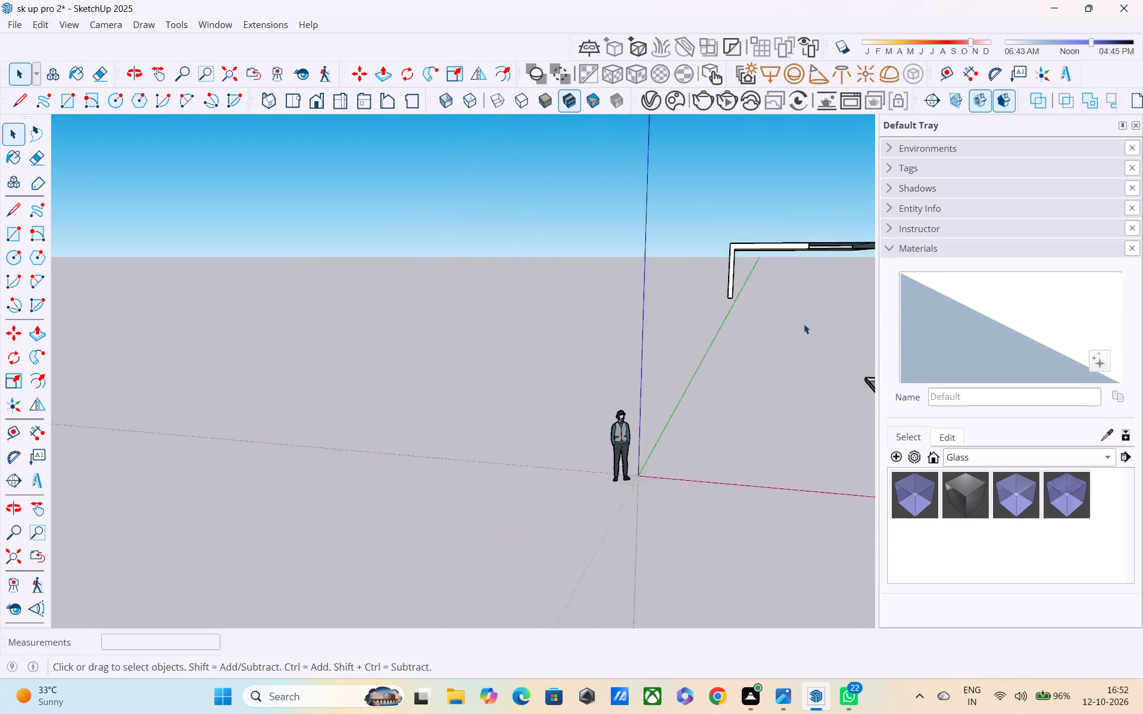
{"action": "scroll", "coordinate": [804, 324], "scroll_direction": "down", "scroll_amount": 2}
{"action": "middle_click_drag", "start_coordinate": [800, 391], "coordinate": [433, 374], "text": "shift"}
{"action": "scroll", "coordinate": [433, 374], "scroll_direction": "up", "scroll_amount": 1, "text": "shift"}
{"action": "middle_click_drag", "start_coordinate": [686, 305], "coordinate": [754, 450], "text": "shift"}
{"action": "scroll", "coordinate": [705, 422], "scroll_direction": "up", "scroll_amount": 2}
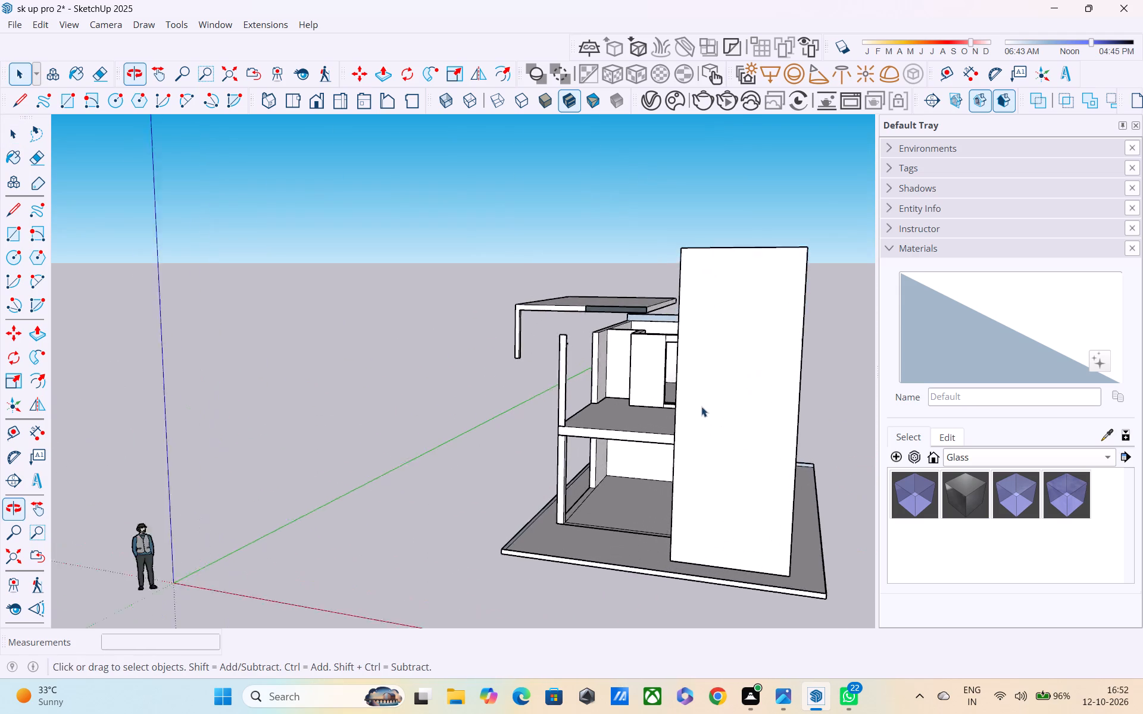
{"action": "scroll", "coordinate": [701, 406], "scroll_direction": "up", "scroll_amount": 4}
{"action": "scroll", "coordinate": [660, 362], "scroll_direction": "up", "scroll_amount": 6}
{"action": "middle_click_drag", "start_coordinate": [661, 339], "coordinate": [664, 336]}
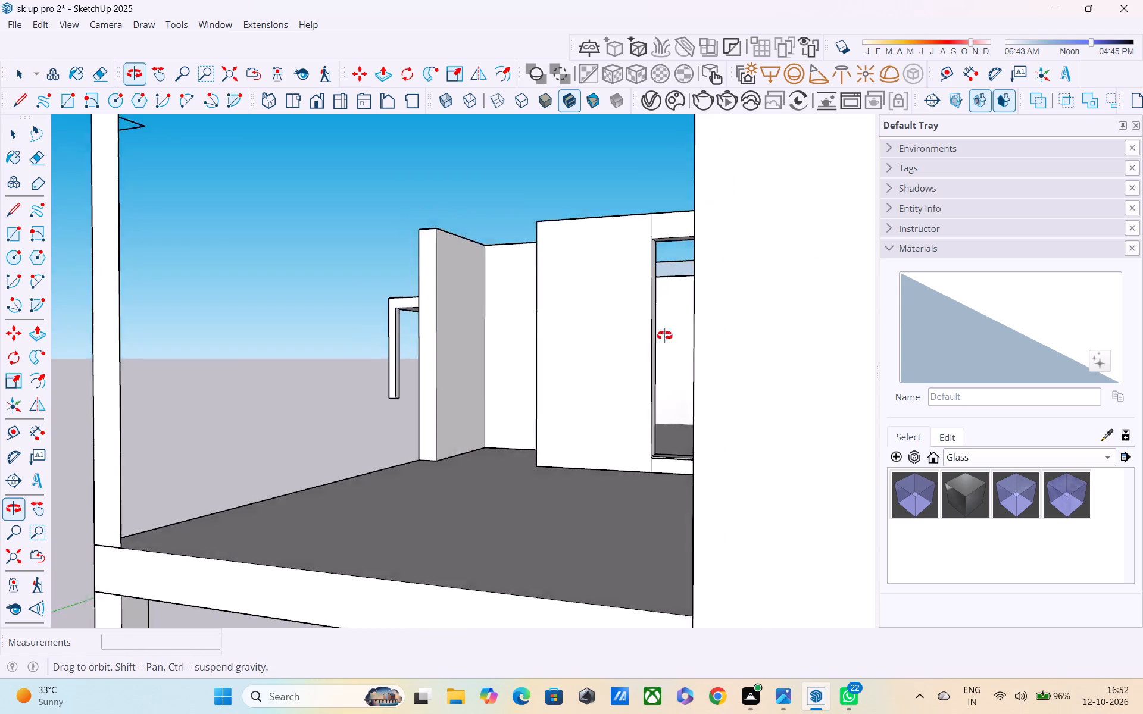
{"action": "middle_click_drag", "start_coordinate": [664, 336], "coordinate": [694, 372]}
{"action": "scroll", "coordinate": [692, 340], "scroll_direction": "up", "scroll_amount": 6}
{"action": "middle_click_drag", "start_coordinate": [682, 324], "coordinate": [679, 312]}
{"action": "scroll", "coordinate": [679, 312], "scroll_direction": "down", "scroll_amount": 5}
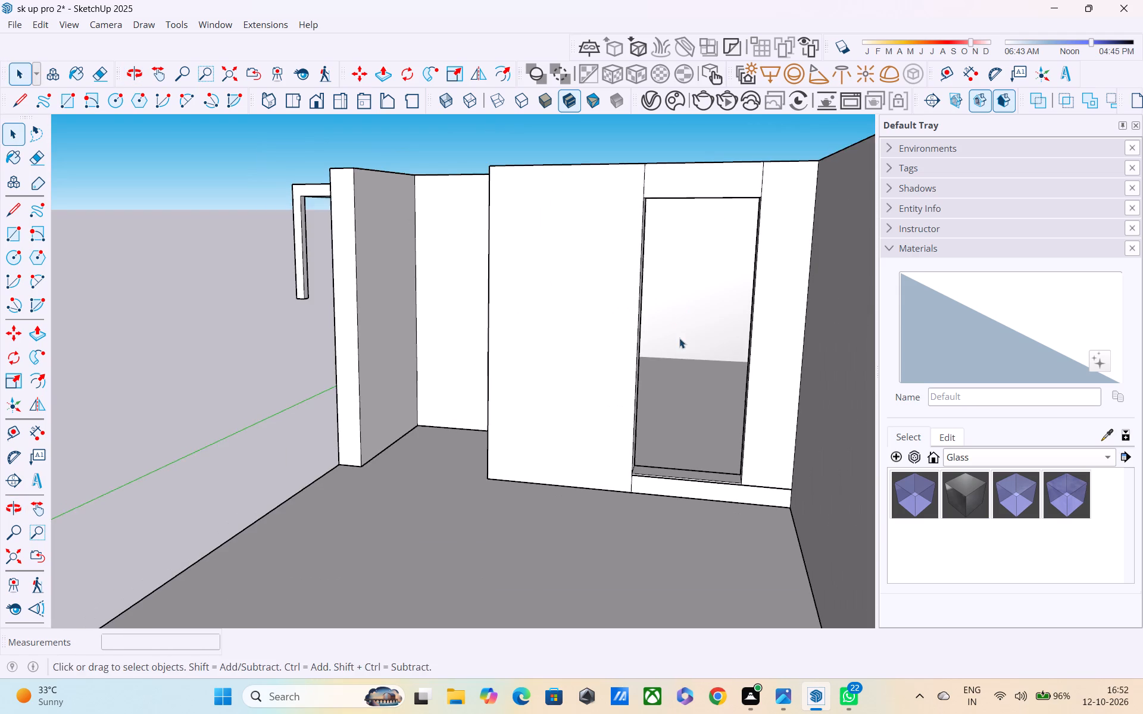
{"action": "middle_click_drag", "start_coordinate": [674, 312], "coordinate": [679, 249]}
{"action": "scroll", "coordinate": [679, 249], "scroll_direction": "up", "scroll_amount": 2}
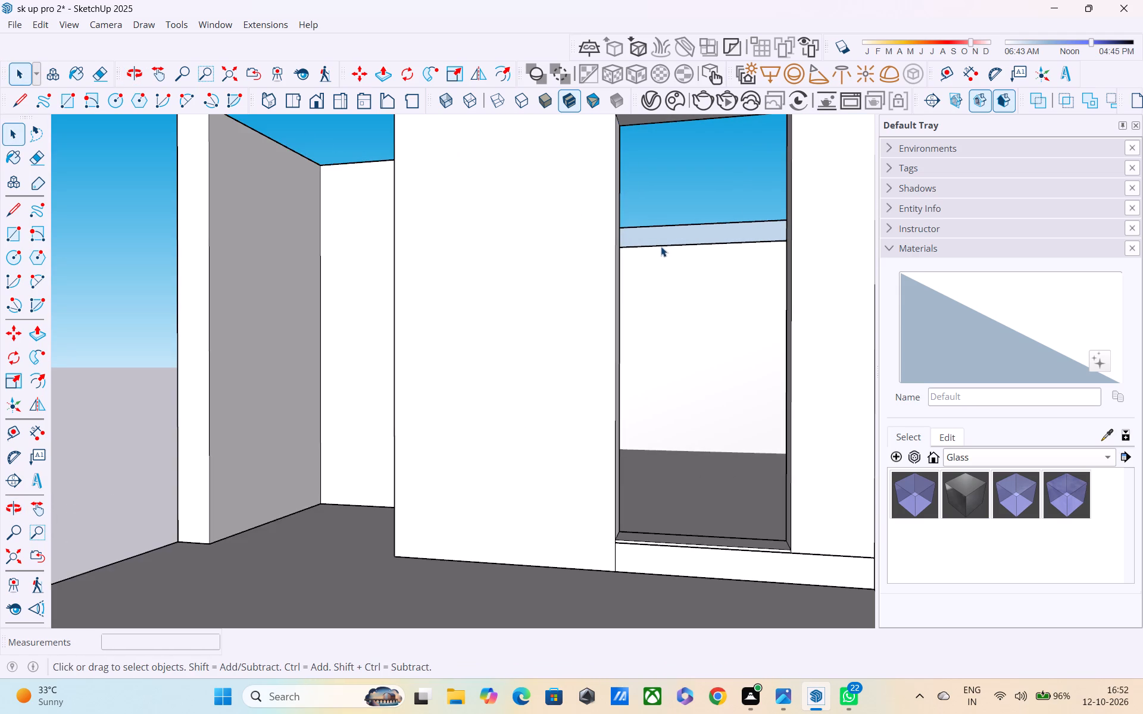
{"action": "scroll", "coordinate": [659, 246], "scroll_direction": "up", "scroll_amount": 1}
{"action": "scroll", "coordinate": [673, 307], "scroll_direction": "down", "scroll_amount": 2}
{"action": "middle_click_drag", "start_coordinate": [669, 303], "coordinate": [653, 277]}
Draw a line about 2' 10 7/8" long across the door opening's sill, joining the midpoints of its two short end edges.
{"action": "key", "text": "l"}
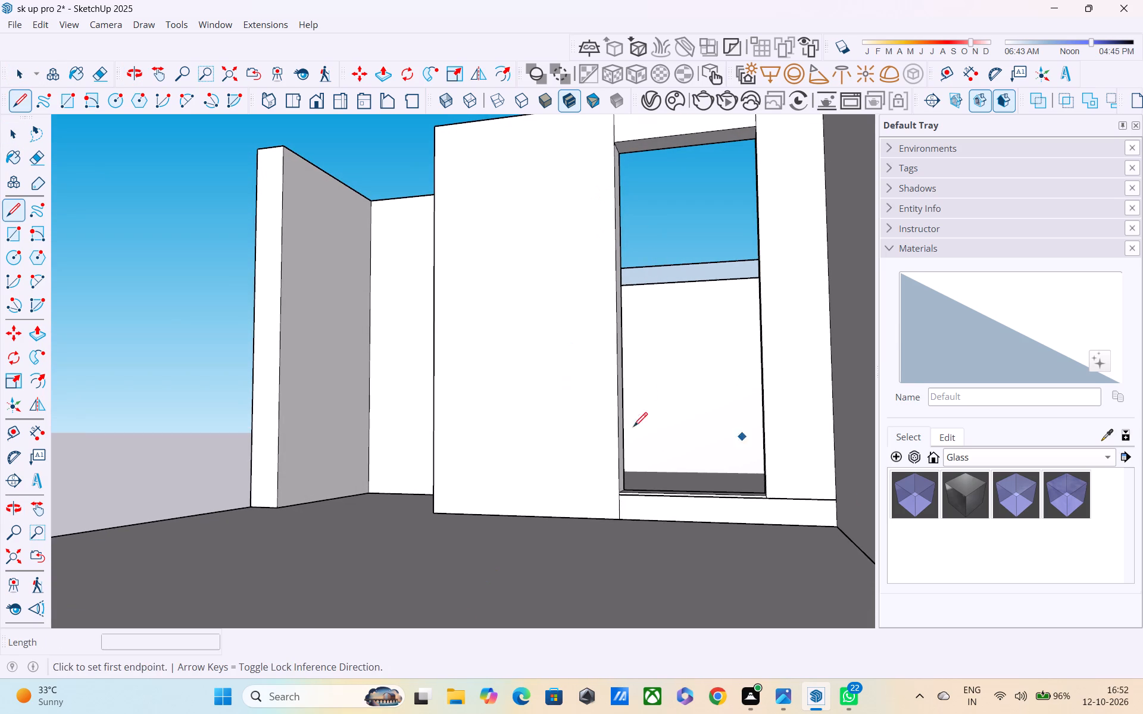
{"action": "scroll", "coordinate": [539, 713], "scroll_direction": "down", "scroll_amount": 1}
{"action": "middle_click_drag", "start_coordinate": [531, 658], "coordinate": [539, 713]}
{"action": "middle_click_drag", "start_coordinate": [539, 713], "coordinate": [543, 690]}
{"action": "scroll", "coordinate": [579, 521], "scroll_direction": "down", "scroll_amount": 2}
{"action": "scroll", "coordinate": [623, 496], "scroll_direction": "up", "scroll_amount": 3}
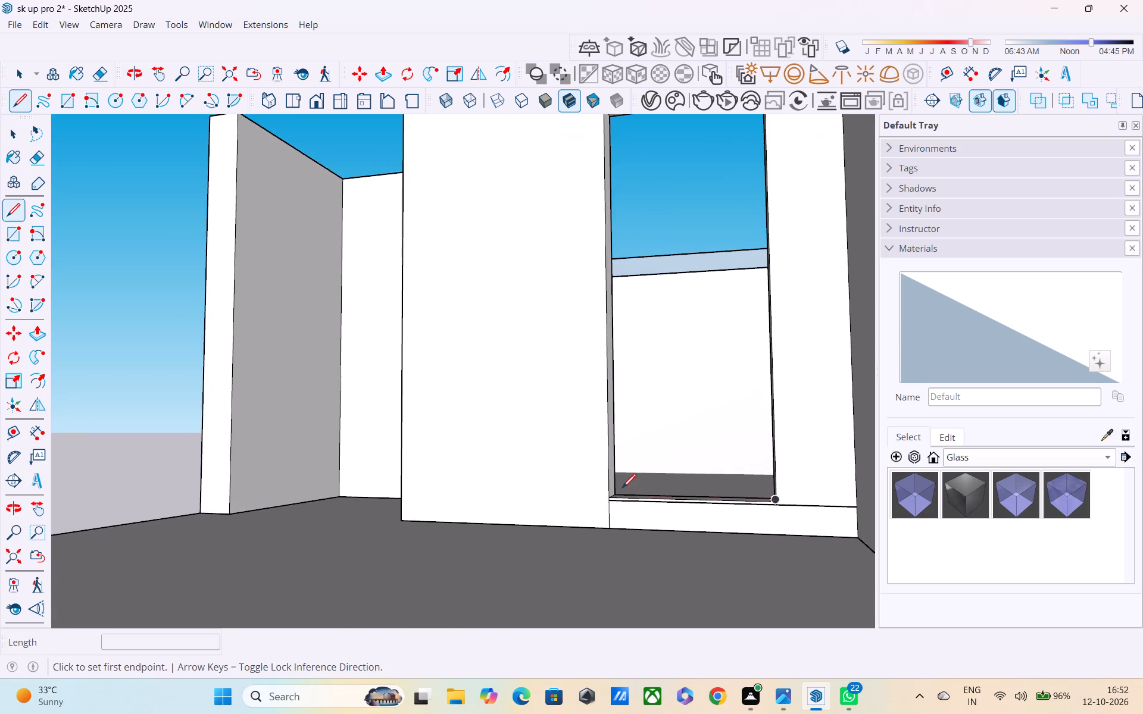
{"action": "scroll", "coordinate": [622, 489], "scroll_direction": "up", "scroll_amount": 2}
{"action": "left_click", "coordinate": [616, 493]}
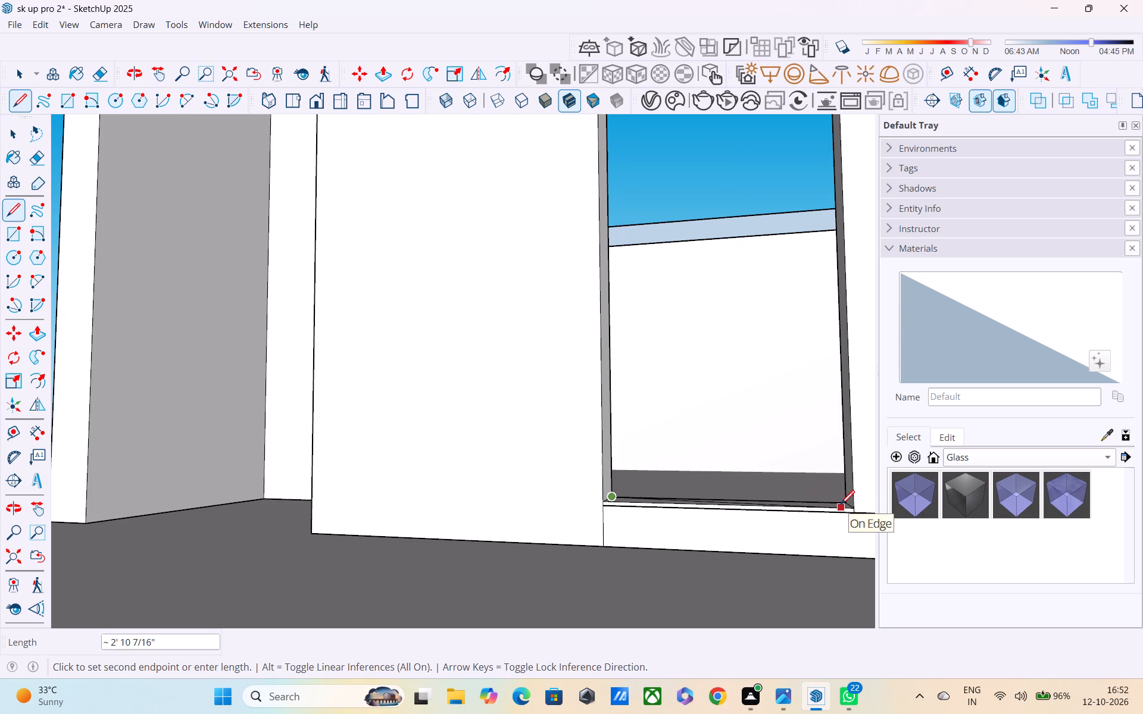
{"action": "scroll", "coordinate": [854, 502], "scroll_direction": "up", "scroll_amount": 4}
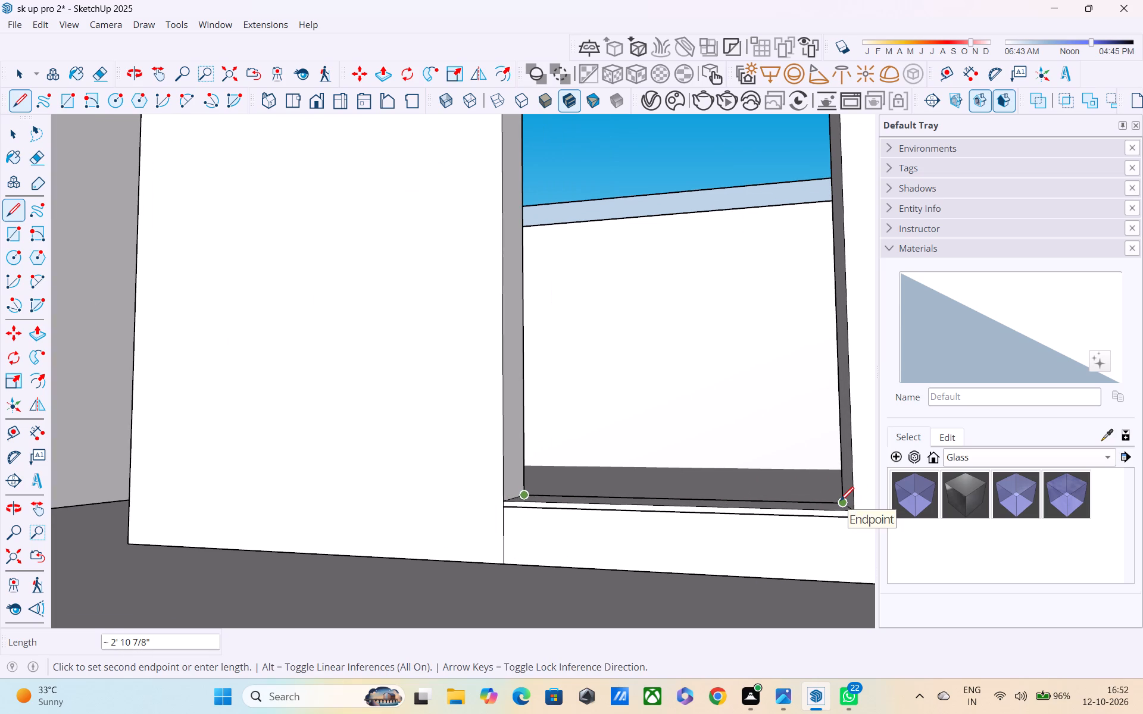
{"action": "middle_click_drag", "start_coordinate": [840, 513], "coordinate": [842, 581]}
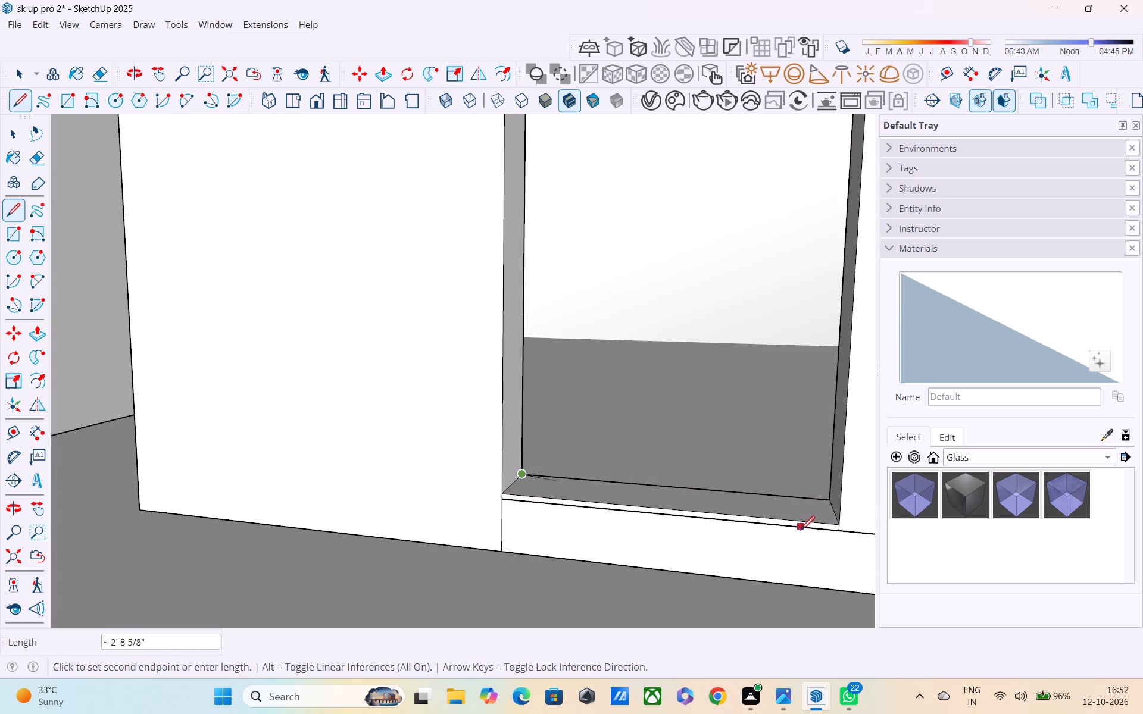
{"action": "key", "text": "ctrl+z"}
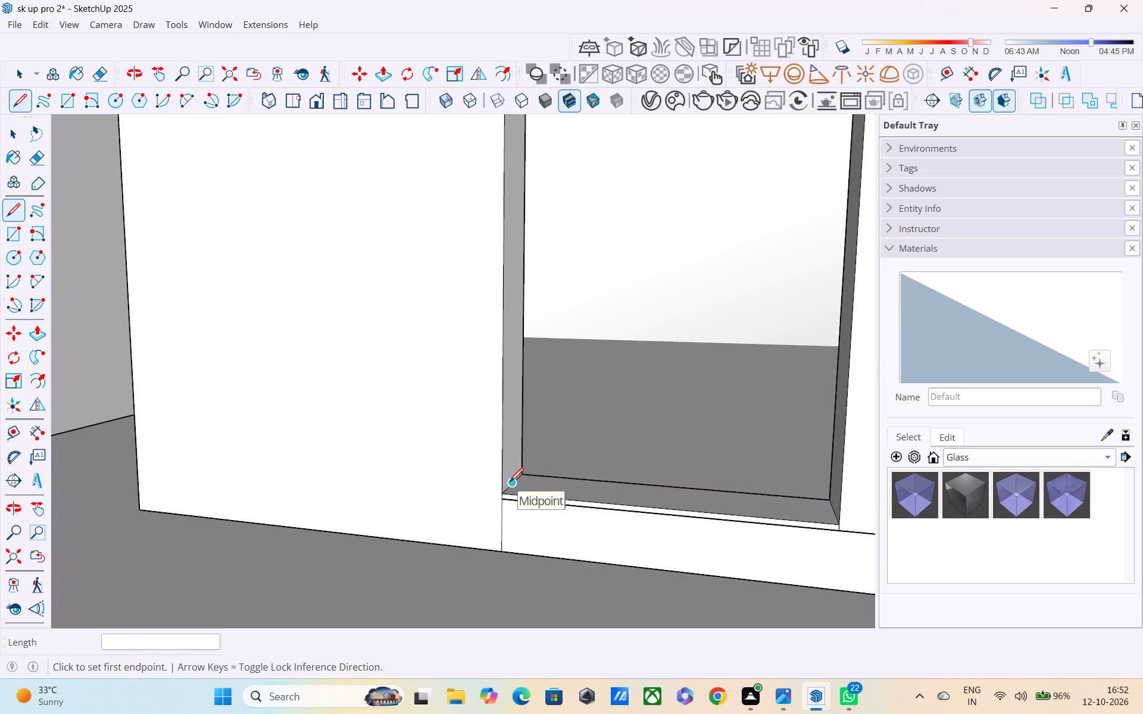
{"action": "left_click", "coordinate": [510, 483]}
{"action": "left_click", "coordinate": [831, 511]}
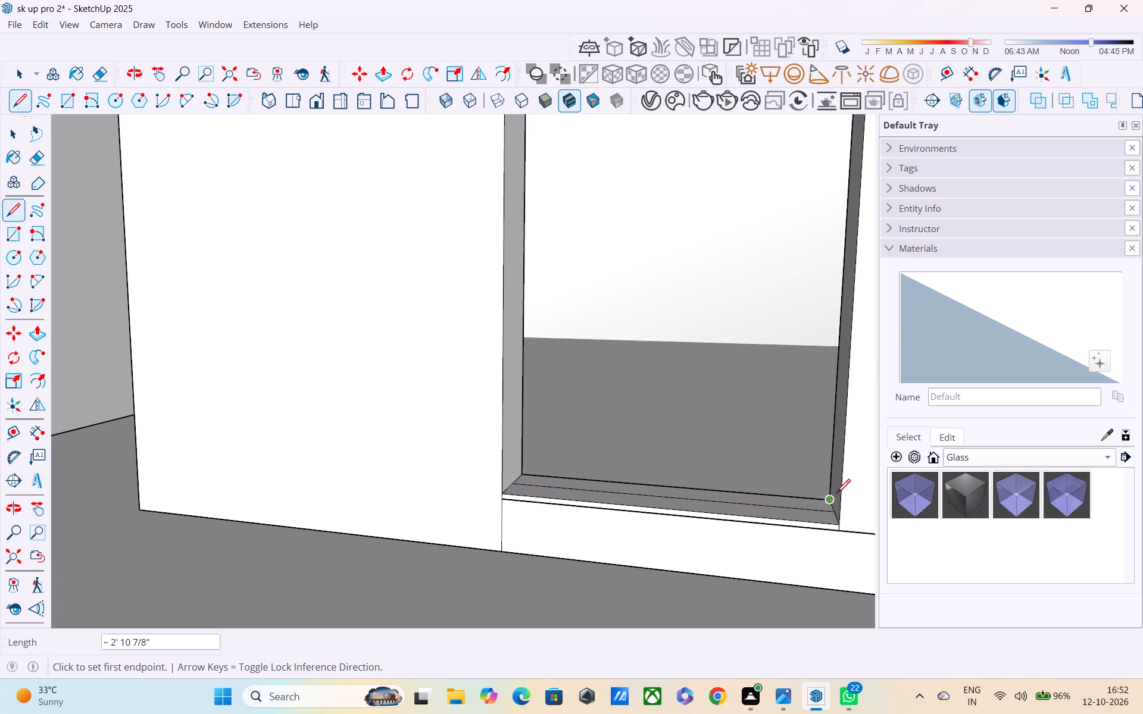
Draw a vertical line about 7' 6 3/4" down the centre of the jamb nearest the room's side wall, from its top edge's midpoint to the sill centreline.
{"action": "scroll", "coordinate": [837, 481], "scroll_direction": "down", "scroll_amount": 2}
{"action": "middle_click_drag", "start_coordinate": [820, 466], "coordinate": [852, 562]}
{"action": "scroll", "coordinate": [842, 526], "scroll_direction": "down", "scroll_amount": 3}
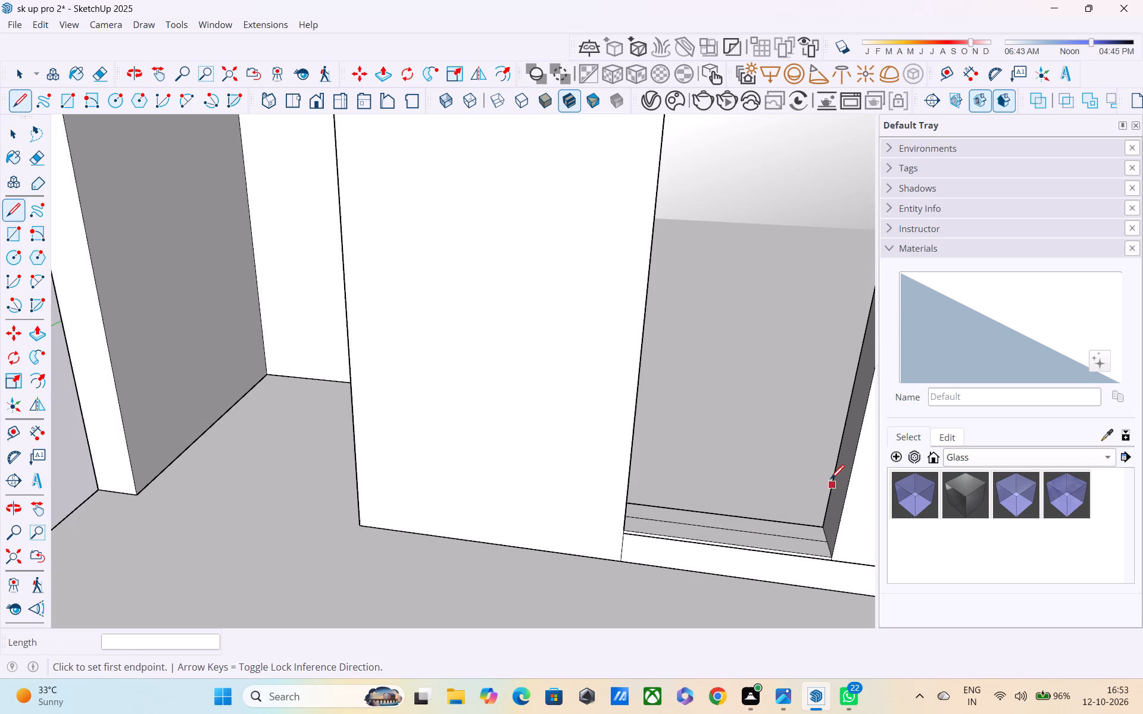
{"action": "scroll", "coordinate": [830, 476], "scroll_direction": "down", "scroll_amount": 2}
{"action": "middle_click_drag", "start_coordinate": [828, 497], "coordinate": [691, 555], "text": "shift"}
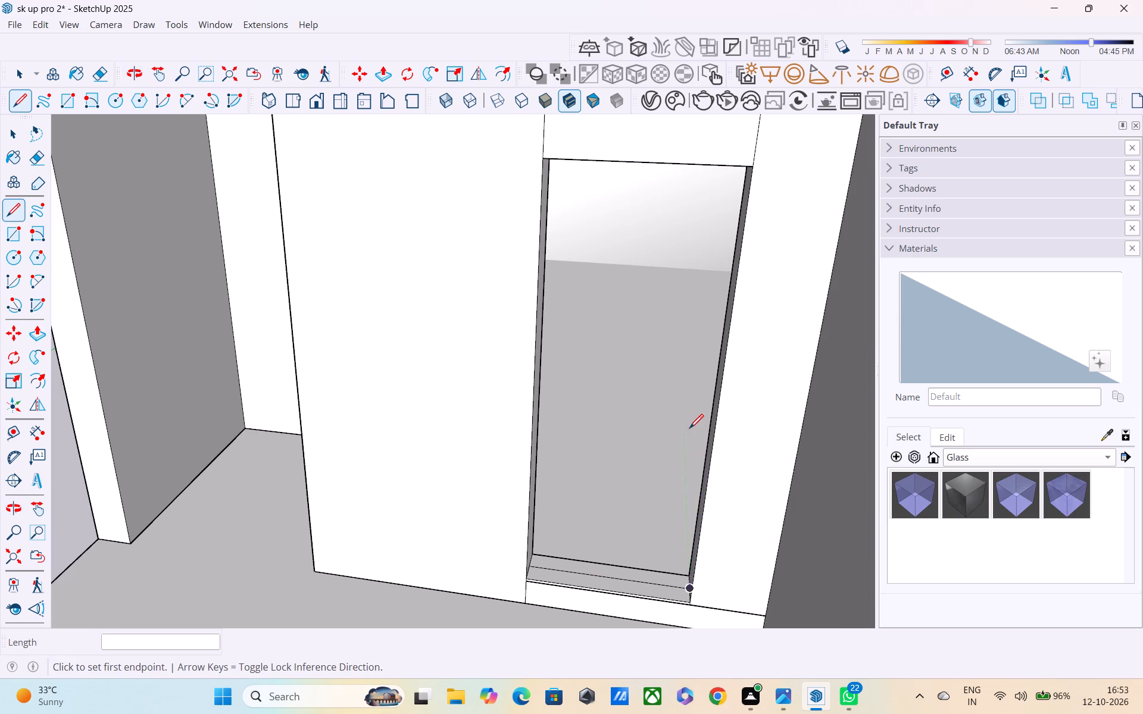
{"action": "middle_click_drag", "start_coordinate": [697, 450], "coordinate": [863, 475]}
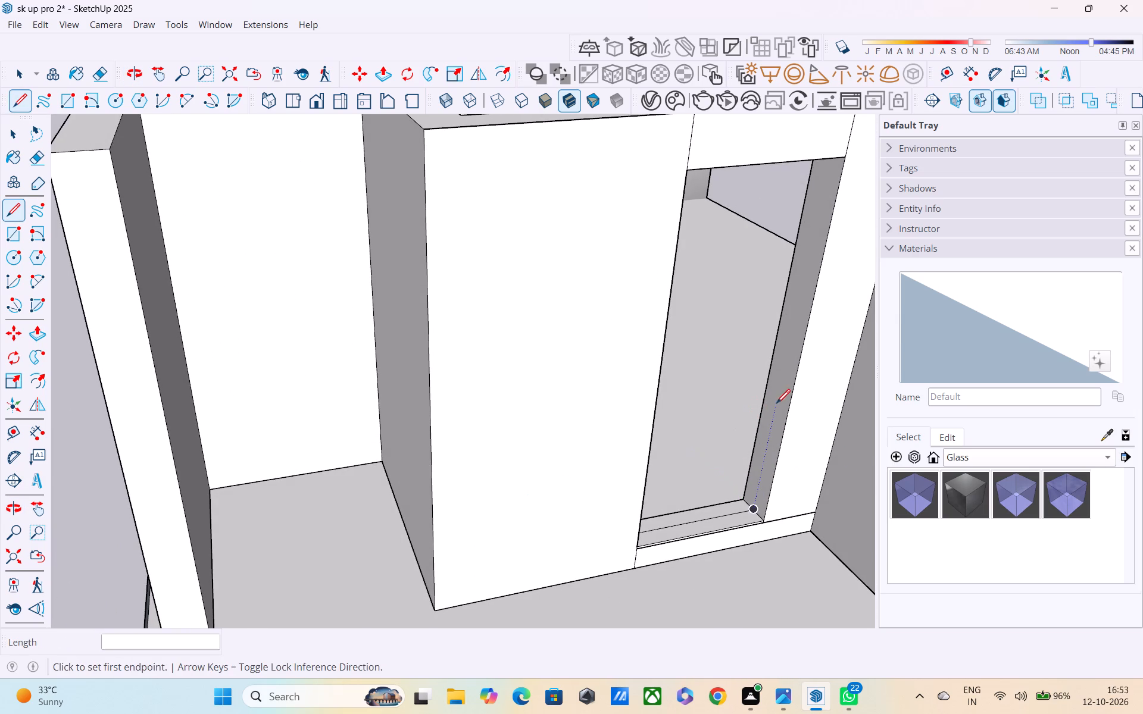
{"action": "middle_click_drag", "start_coordinate": [751, 461], "coordinate": [783, 539]}
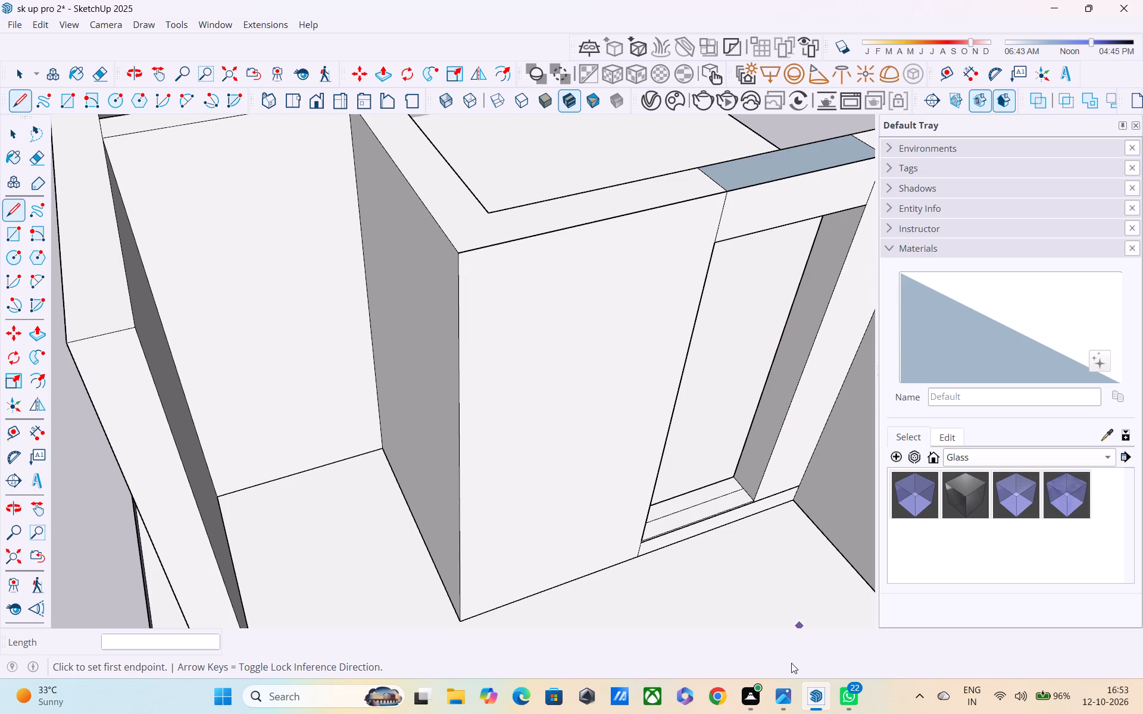
{"action": "middle_click_drag", "start_coordinate": [791, 664], "coordinate": [812, 684]}
{"action": "middle_click_drag", "start_coordinate": [767, 540], "coordinate": [783, 474]}
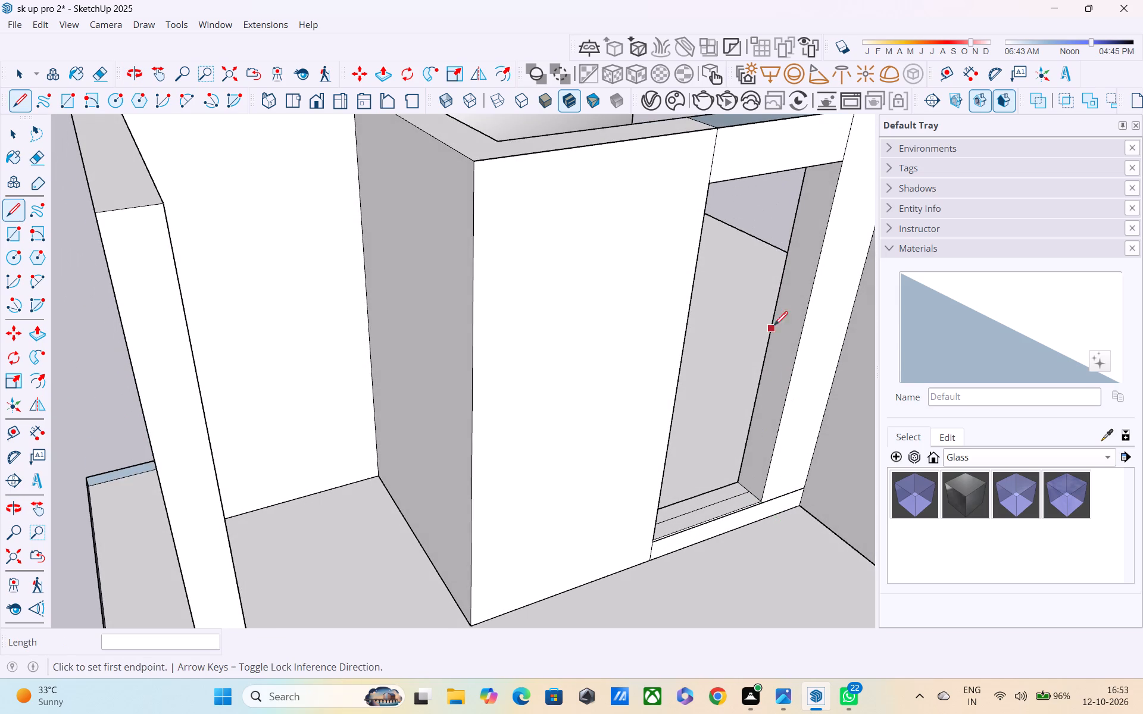
{"action": "middle_click_drag", "start_coordinate": [698, 471], "coordinate": [739, 491]}
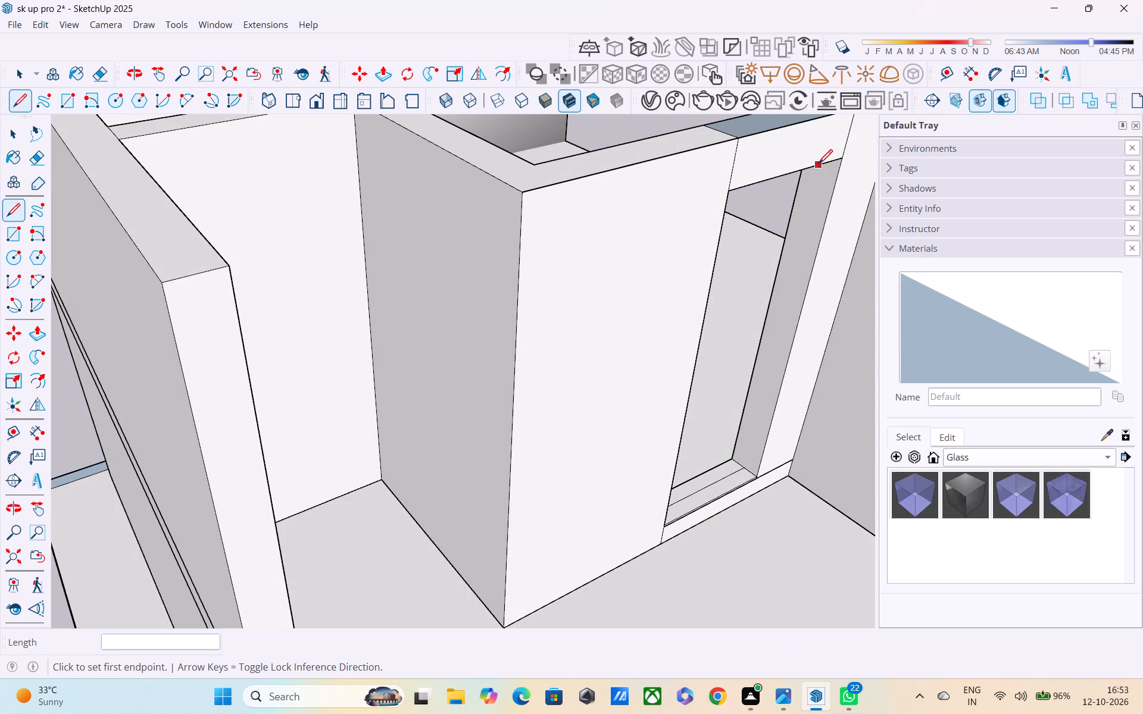
{"action": "scroll", "coordinate": [826, 183], "scroll_direction": "up", "scroll_amount": 3}
{"action": "middle_click_drag", "start_coordinate": [826, 182], "coordinate": [827, 103]}
{"action": "middle_click_drag", "start_coordinate": [825, 151], "coordinate": [825, 67]}
{"action": "scroll", "coordinate": [796, 151], "scroll_direction": "up", "scroll_amount": 3}
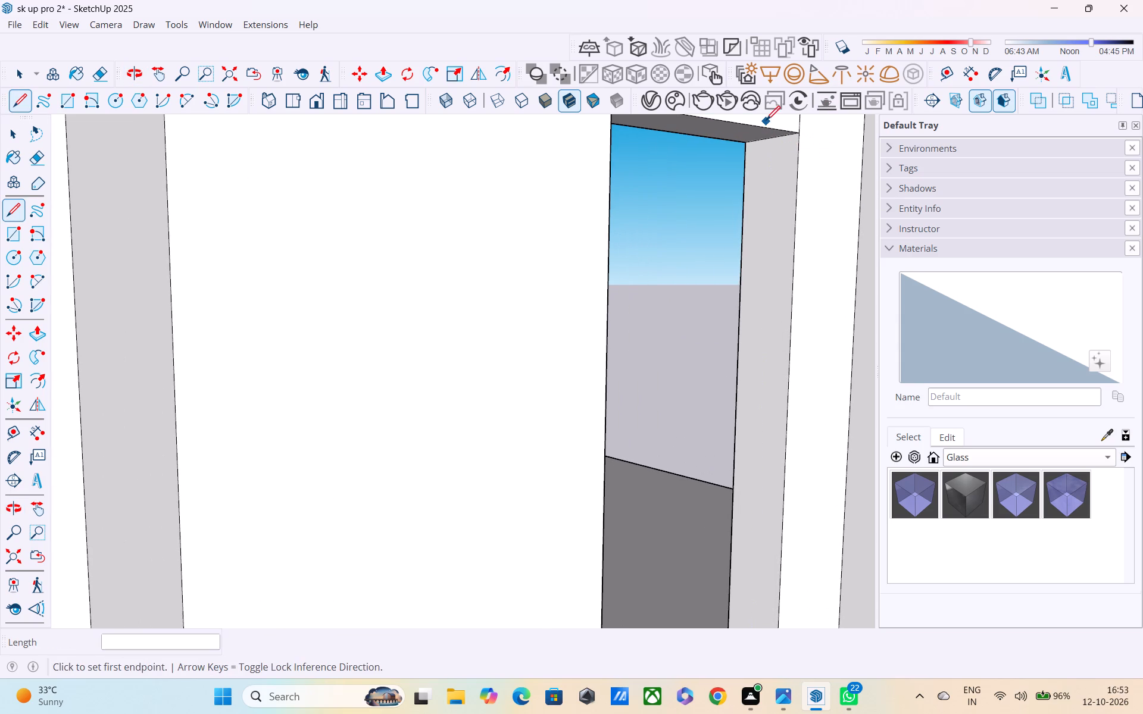
{"action": "left_click", "coordinate": [766, 140]}
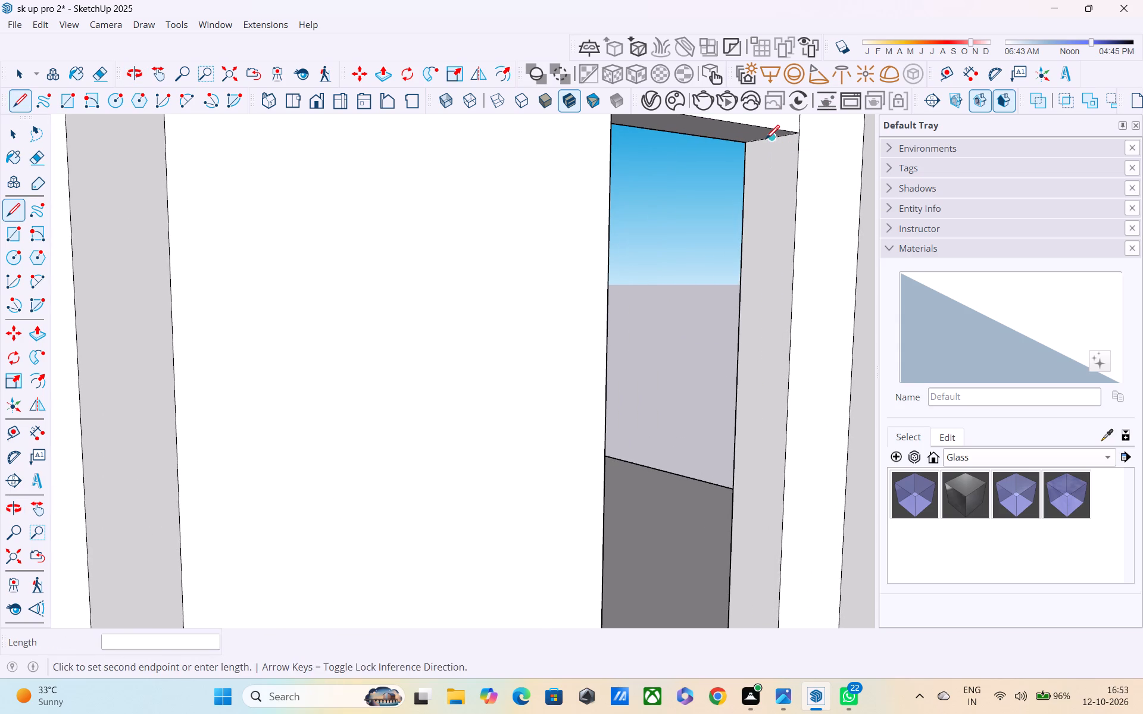
{"action": "scroll", "coordinate": [651, 156], "scroll_direction": "down", "scroll_amount": 2}
{"action": "middle_click_drag", "start_coordinate": [651, 156], "coordinate": [519, 176]}
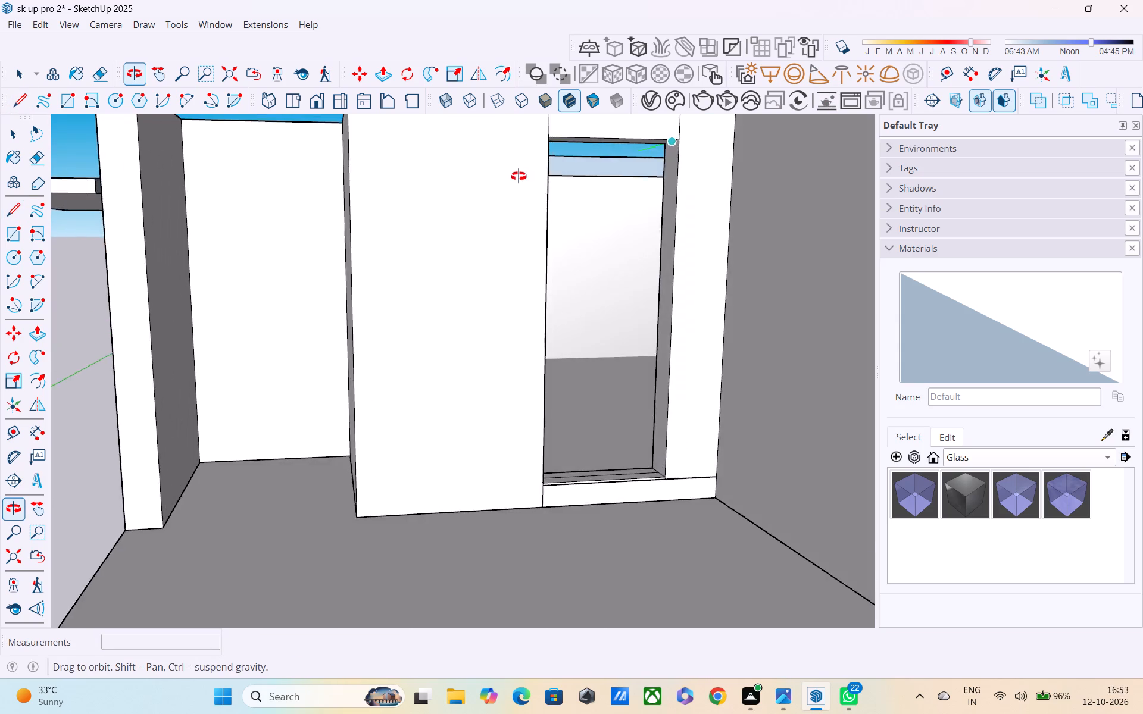
{"action": "middle_click_drag", "start_coordinate": [519, 176], "coordinate": [678, 315]}
{"action": "left_click", "coordinate": [697, 458]}
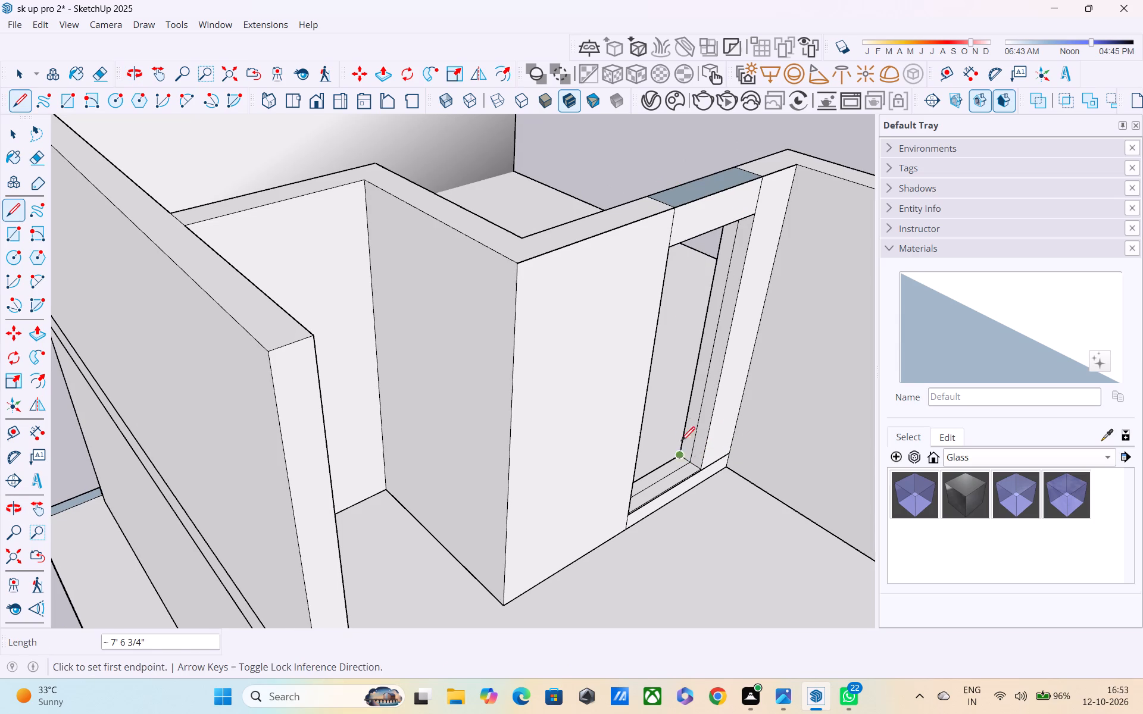
Draw a line about 2' 10 7/8" long across the underside of the door opening's head, joining the midpoints of its two short end edges.
{"action": "middle_click_drag", "start_coordinate": [706, 293], "coordinate": [563, 228]}
{"action": "middle_click_drag", "start_coordinate": [617, 275], "coordinate": [559, 143]}
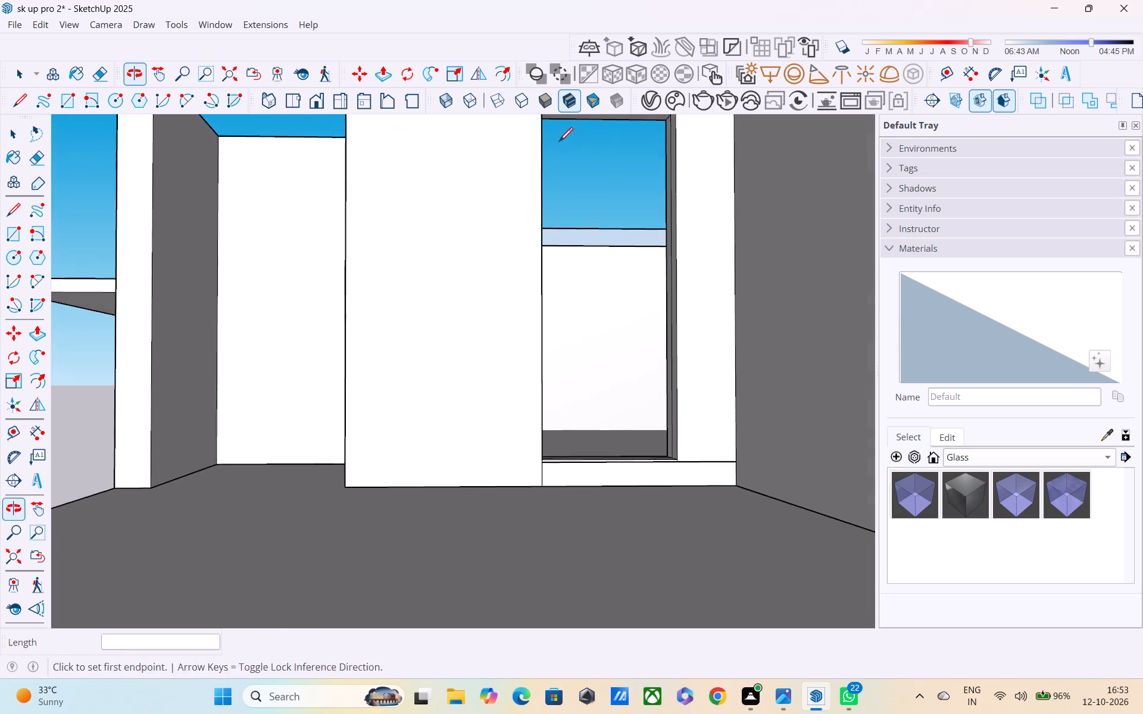
{"action": "middle_click_drag", "start_coordinate": [559, 143], "coordinate": [462, 223]}
{"action": "scroll", "coordinate": [510, 168], "scroll_direction": "up", "scroll_amount": 1}
{"action": "scroll", "coordinate": [513, 178], "scroll_direction": "down", "scroll_amount": 3}
{"action": "middle_click_drag", "start_coordinate": [525, 203], "coordinate": [679, 210], "text": "shift"}
{"action": "middle_click_drag", "start_coordinate": [713, 199], "coordinate": [671, 182]}
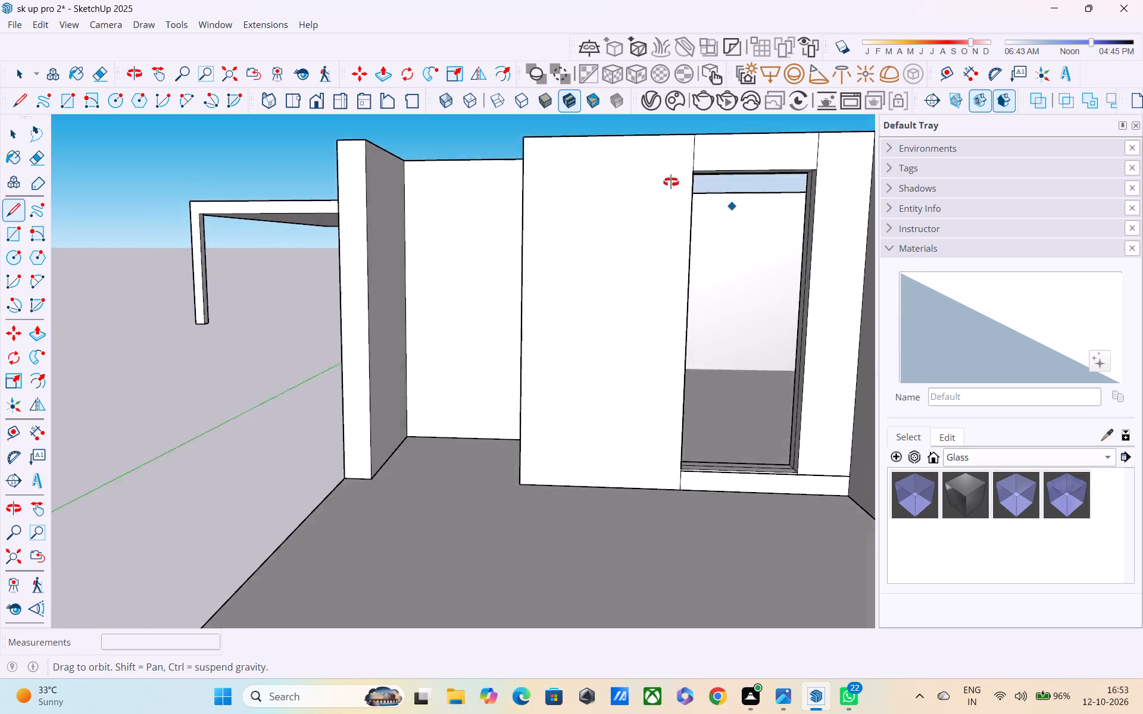
{"action": "middle_click_drag", "start_coordinate": [671, 182], "coordinate": [642, 161]}
{"action": "scroll", "coordinate": [654, 150], "scroll_direction": "up", "scroll_amount": 2}
{"action": "middle_click_drag", "start_coordinate": [674, 165], "coordinate": [595, 167]}
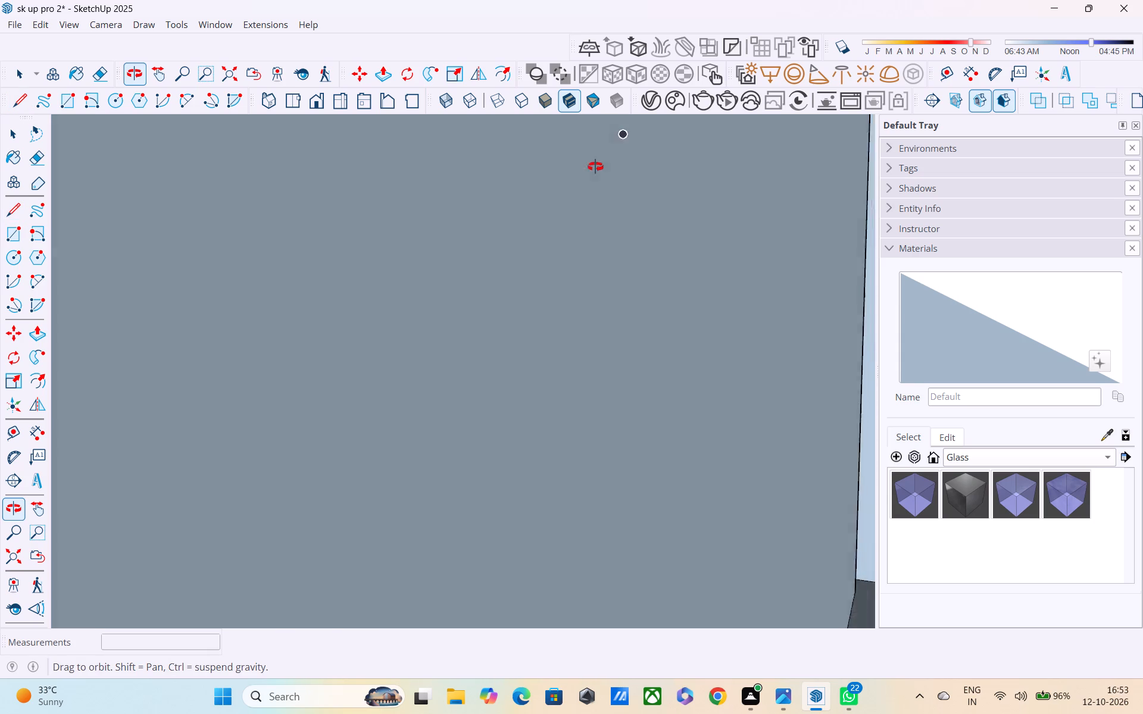
{"action": "middle_click_drag", "start_coordinate": [595, 167], "coordinate": [648, 182]}
{"action": "scroll", "coordinate": [690, 166], "scroll_direction": "up", "scroll_amount": 3}
{"action": "scroll", "coordinate": [645, 158], "scroll_direction": "down", "scroll_amount": 3}
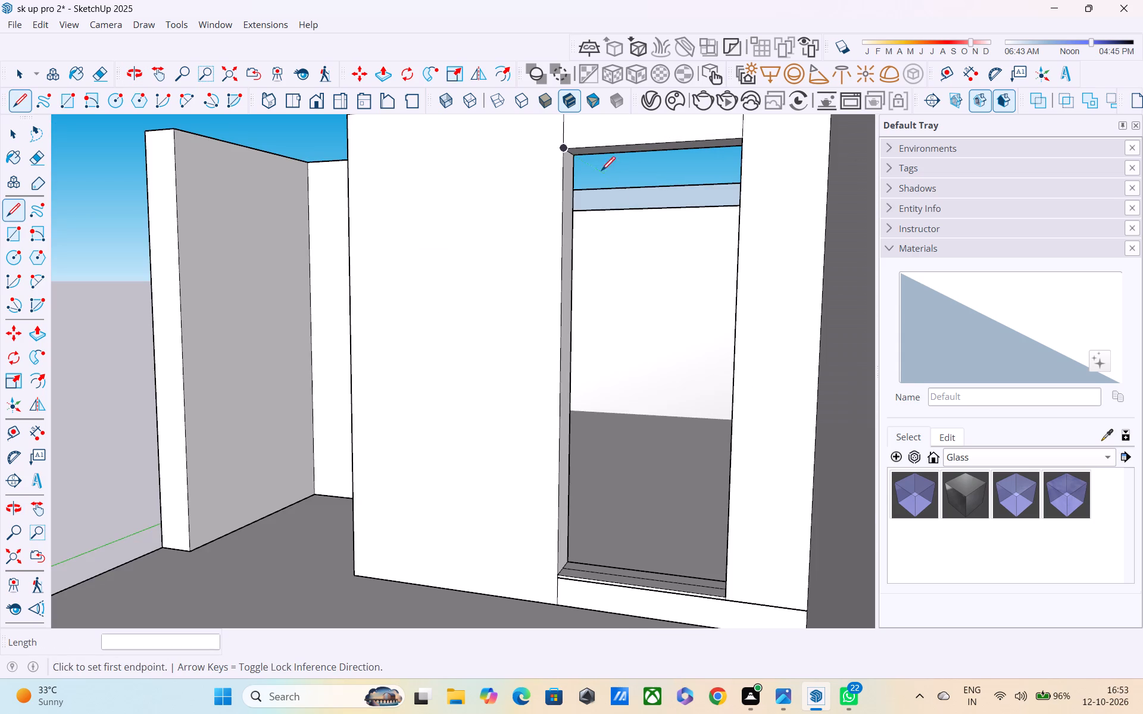
{"action": "scroll", "coordinate": [583, 165], "scroll_direction": "up", "scroll_amount": 1}
{"action": "left_click", "coordinate": [544, 132]}
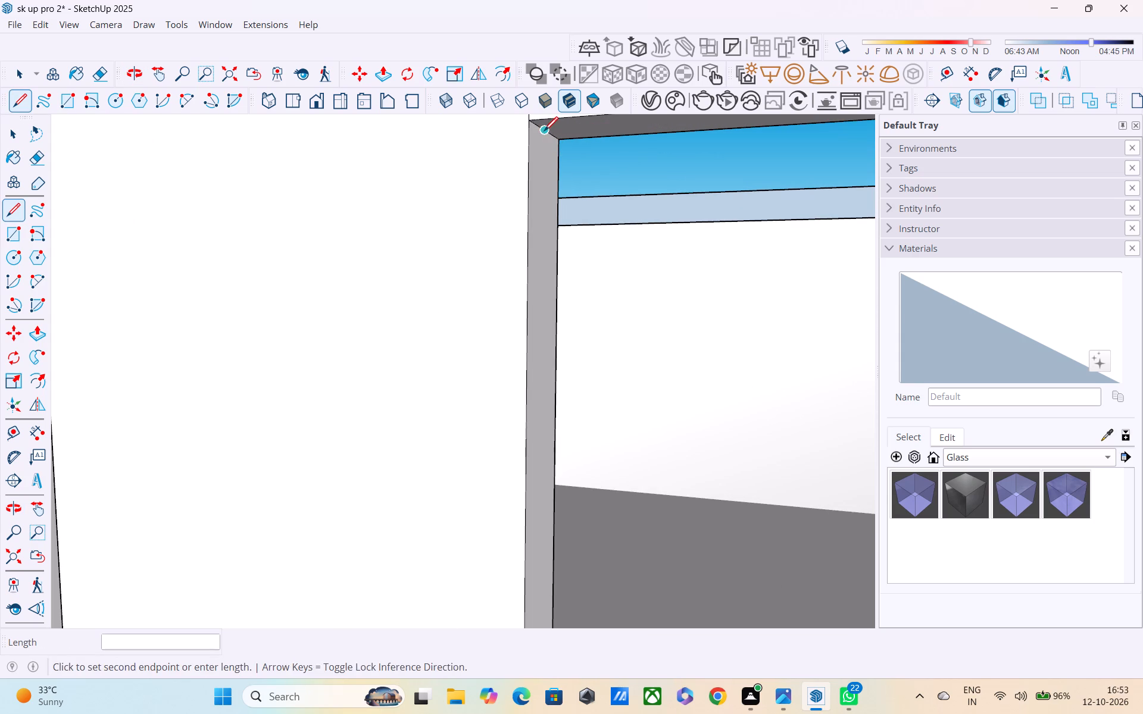
{"action": "scroll", "coordinate": [644, 129], "scroll_direction": "down", "scroll_amount": 3}
{"action": "middle_click_drag", "start_coordinate": [693, 169], "coordinate": [808, 148]}
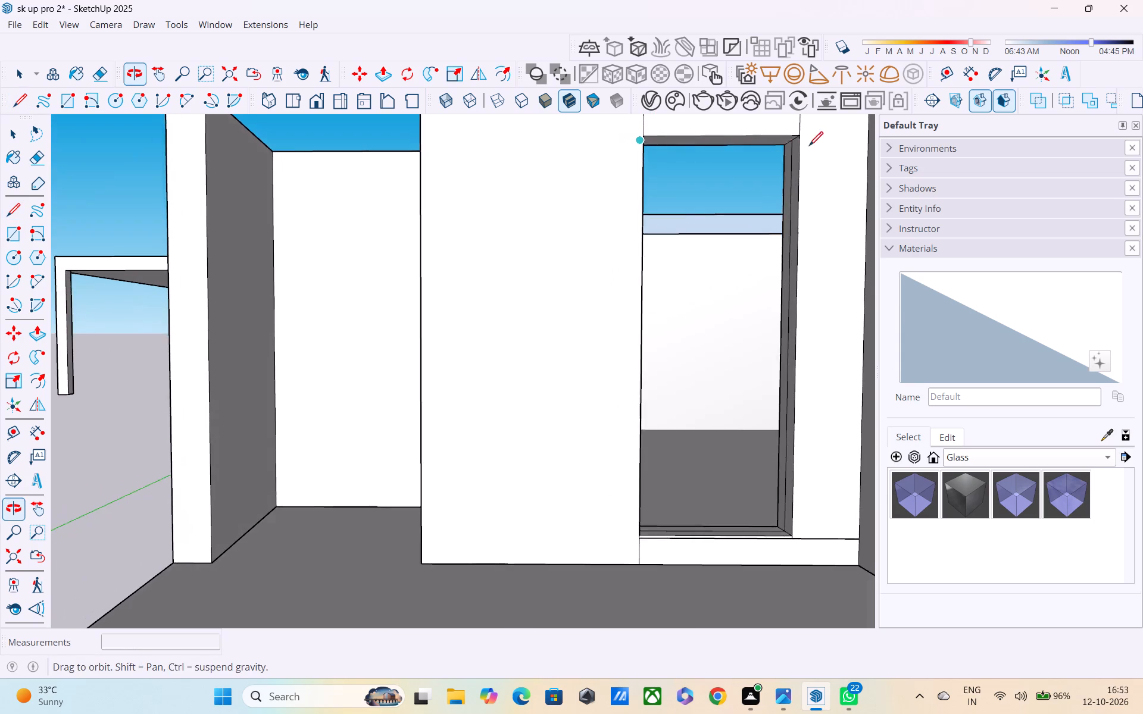
{"action": "scroll", "coordinate": [790, 146], "scroll_direction": "up", "scroll_amount": 3}
{"action": "left_click", "coordinate": [790, 146]}
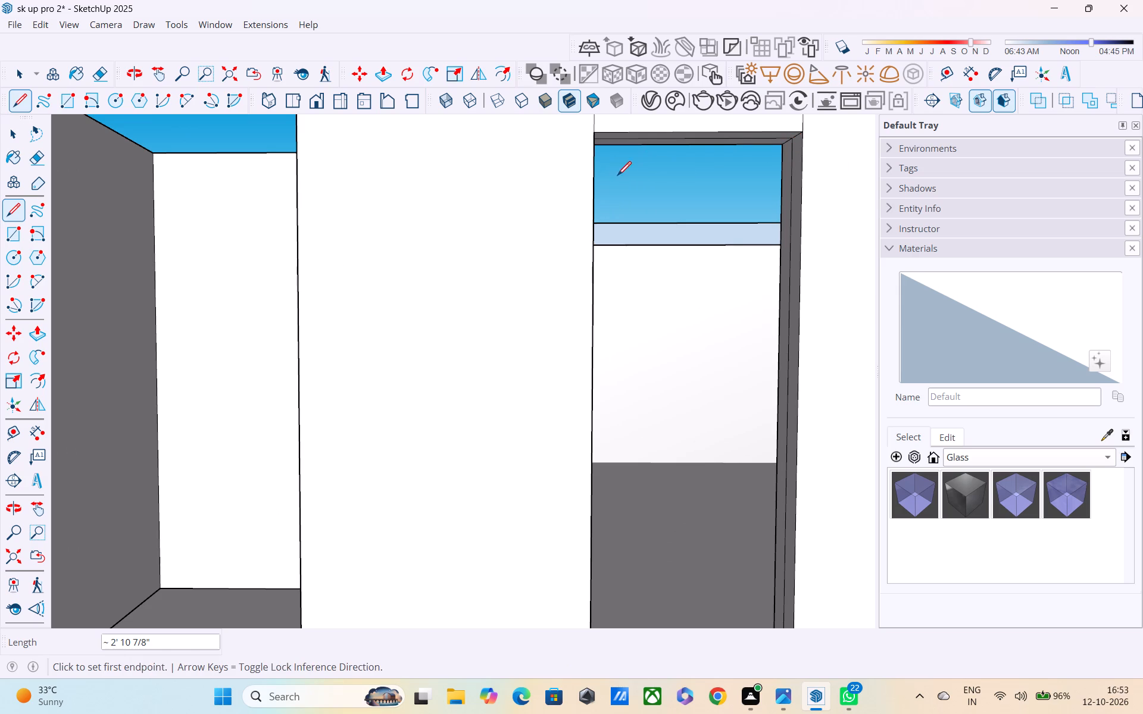
Draw a vertical line about 7' 6 3/4" up the opposite jamb, from the sill centreline to the head centreline, to close the door panel face.
{"action": "middle_click_drag", "start_coordinate": [599, 177], "coordinate": [460, 183]}
{"action": "middle_click_drag", "start_coordinate": [494, 174], "coordinate": [583, 183]}
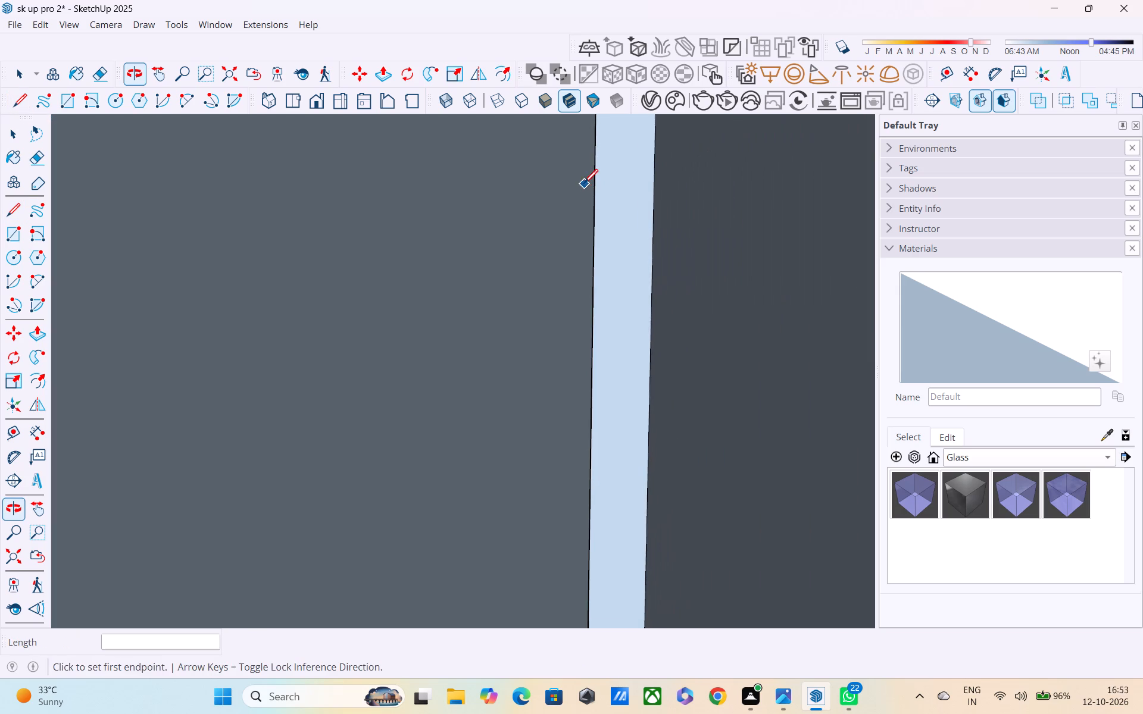
{"action": "scroll", "coordinate": [584, 184], "scroll_direction": "down", "scroll_amount": 5}
{"action": "scroll", "coordinate": [549, 228], "scroll_direction": "down", "scroll_amount": 4}
{"action": "left_click", "coordinate": [17, 554]}
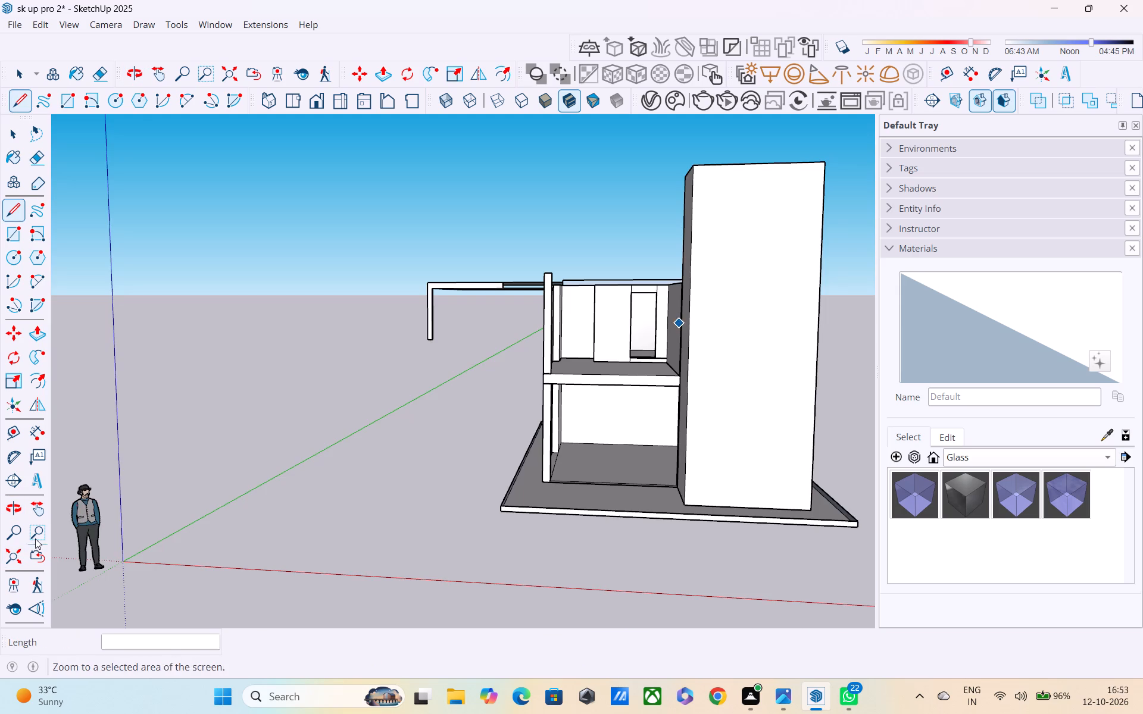
{"action": "middle_click_drag", "start_coordinate": [639, 317], "coordinate": [629, 349]}
{"action": "scroll", "coordinate": [630, 337], "scroll_direction": "up", "scroll_amount": 8}
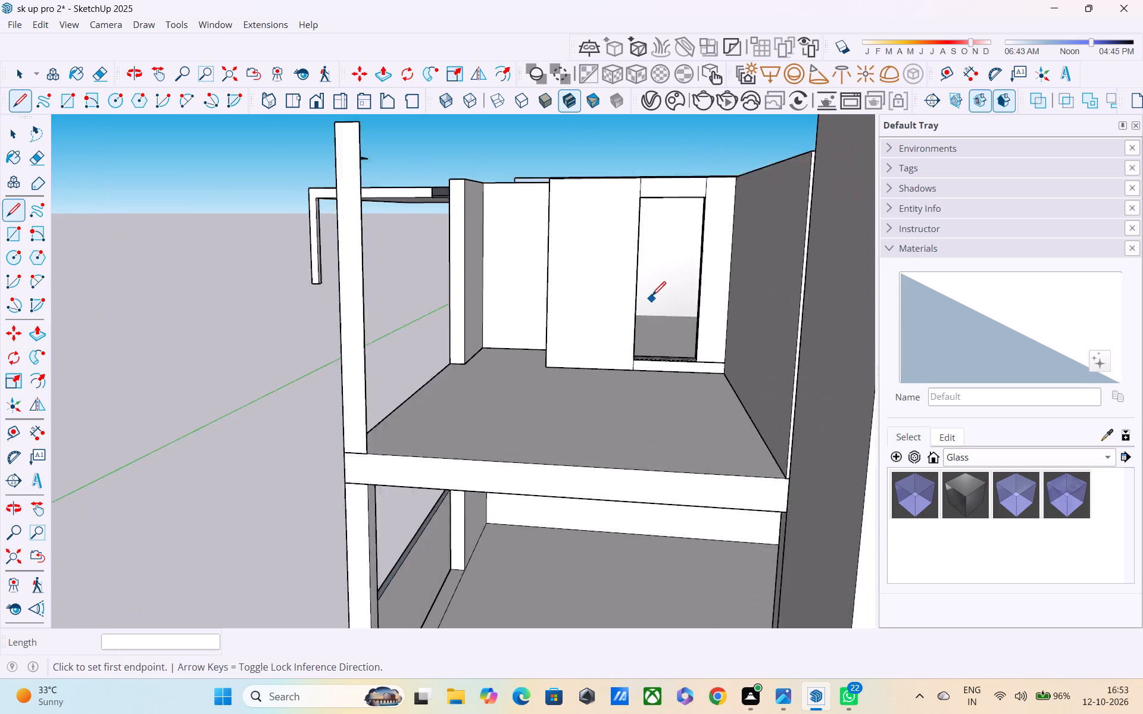
{"action": "scroll", "coordinate": [652, 296], "scroll_direction": "up", "scroll_amount": 8}
{"action": "scroll", "coordinate": [629, 321], "scroll_direction": "down", "scroll_amount": 5}
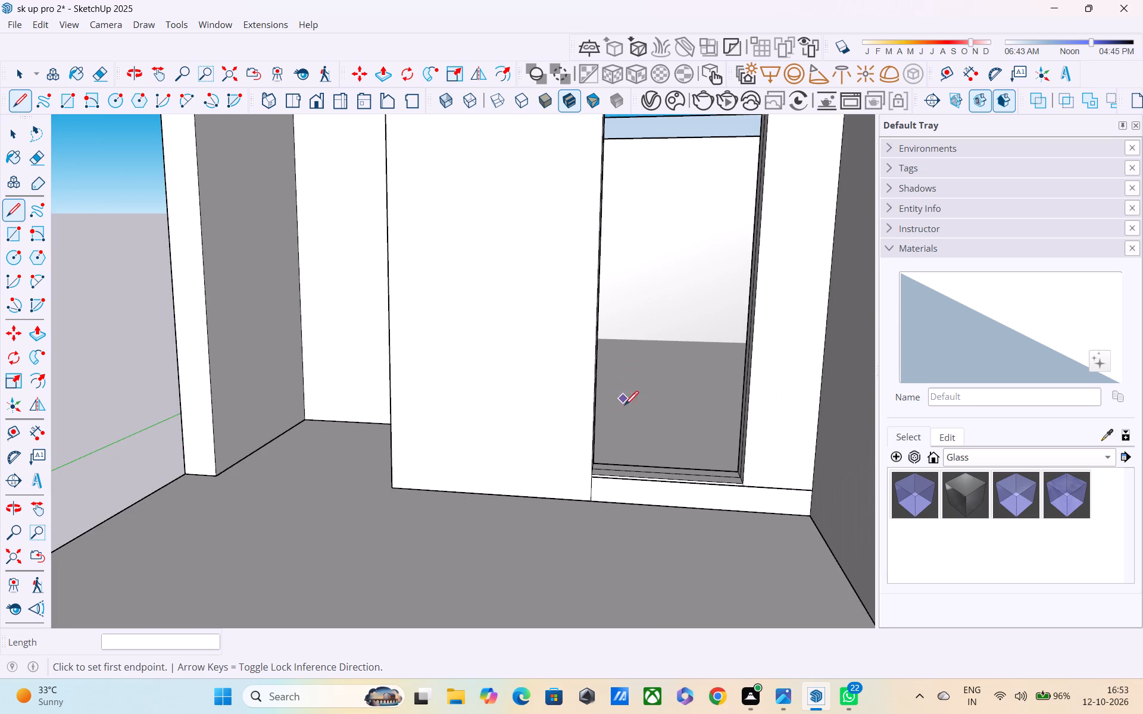
{"action": "middle_click_drag", "start_coordinate": [607, 452], "coordinate": [557, 449]}
{"action": "scroll", "coordinate": [559, 468], "scroll_direction": "up", "scroll_amount": 4}
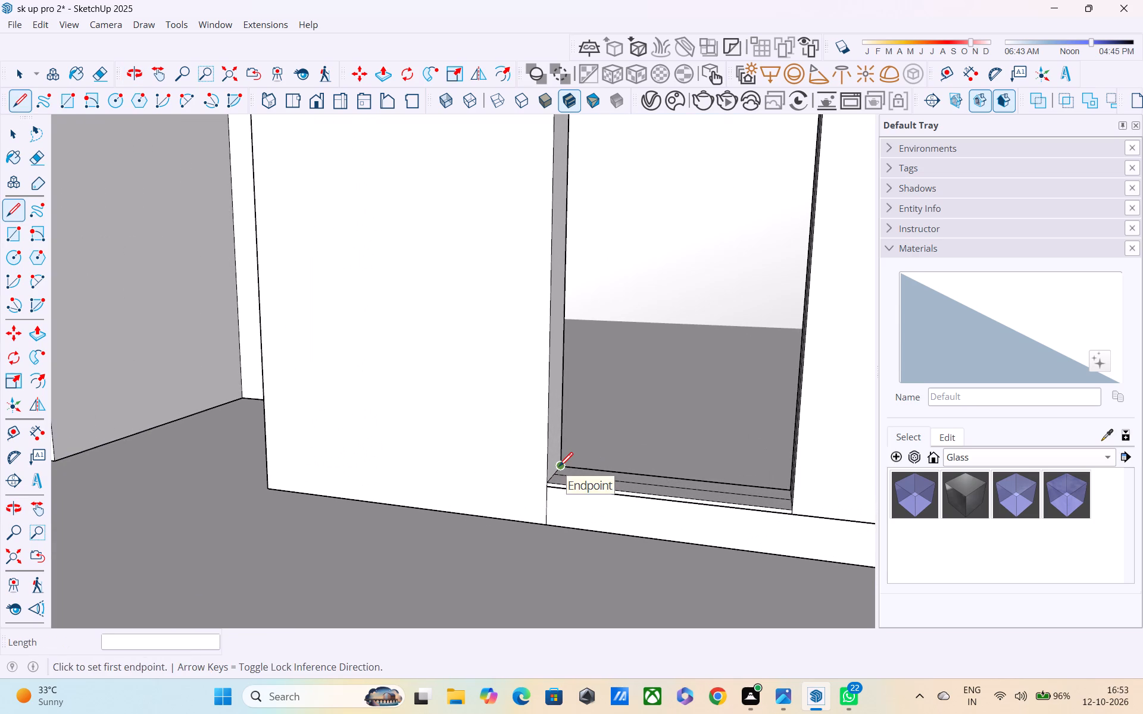
{"action": "left_click", "coordinate": [558, 472]}
{"action": "scroll", "coordinate": [559, 275], "scroll_direction": "down", "scroll_amount": 1}
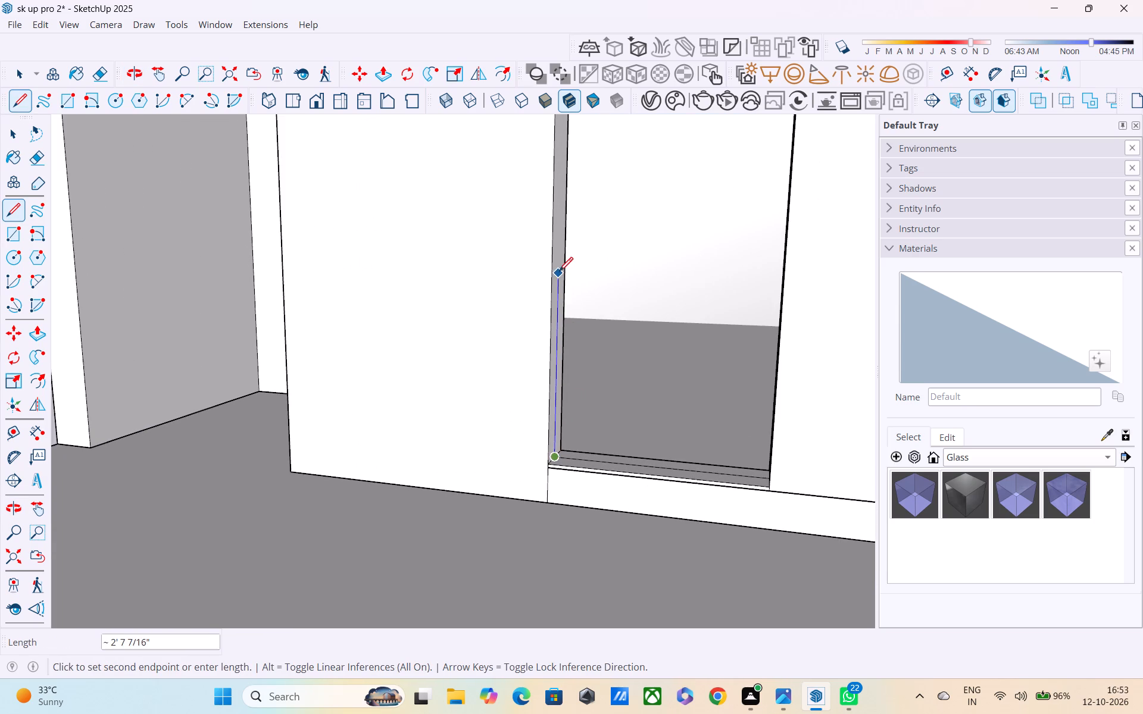
{"action": "scroll", "coordinate": [561, 254], "scroll_direction": "down", "scroll_amount": 2}
{"action": "middle_click_drag", "start_coordinate": [561, 254], "coordinate": [582, 501], "text": "shift"}
{"action": "middle_click_drag", "start_coordinate": [594, 236], "coordinate": [582, 250]}
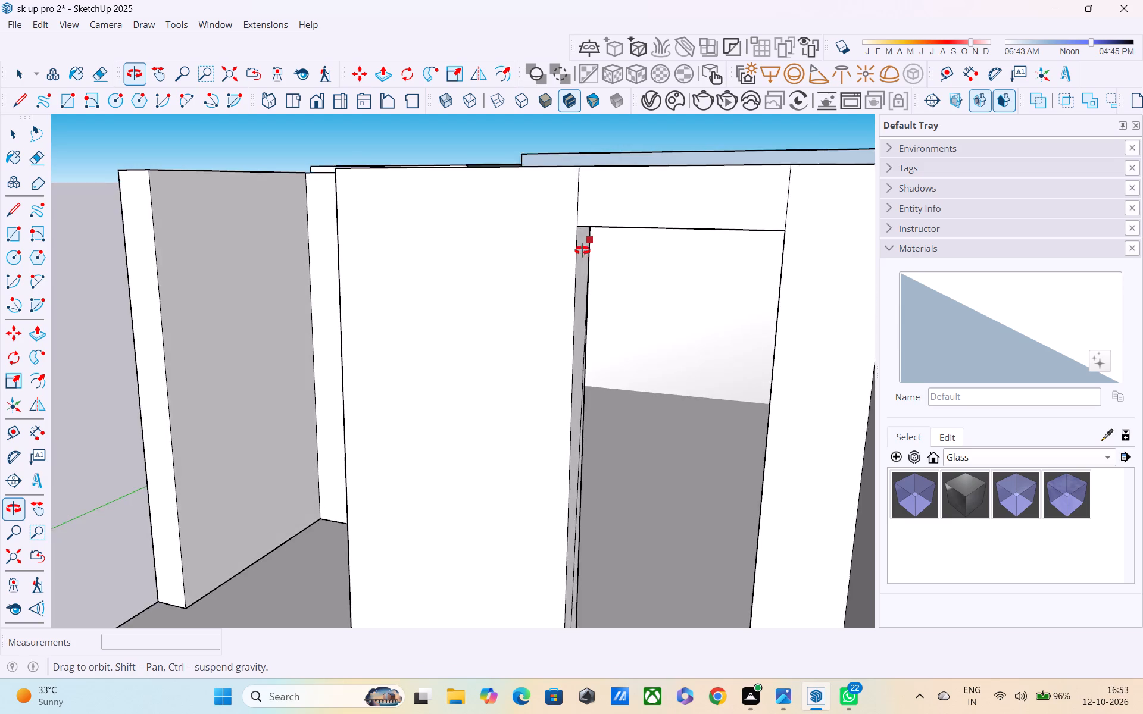
{"action": "middle_click_drag", "start_coordinate": [582, 250], "coordinate": [591, 250]}
{"action": "scroll", "coordinate": [592, 250], "scroll_direction": "up", "scroll_amount": 6}
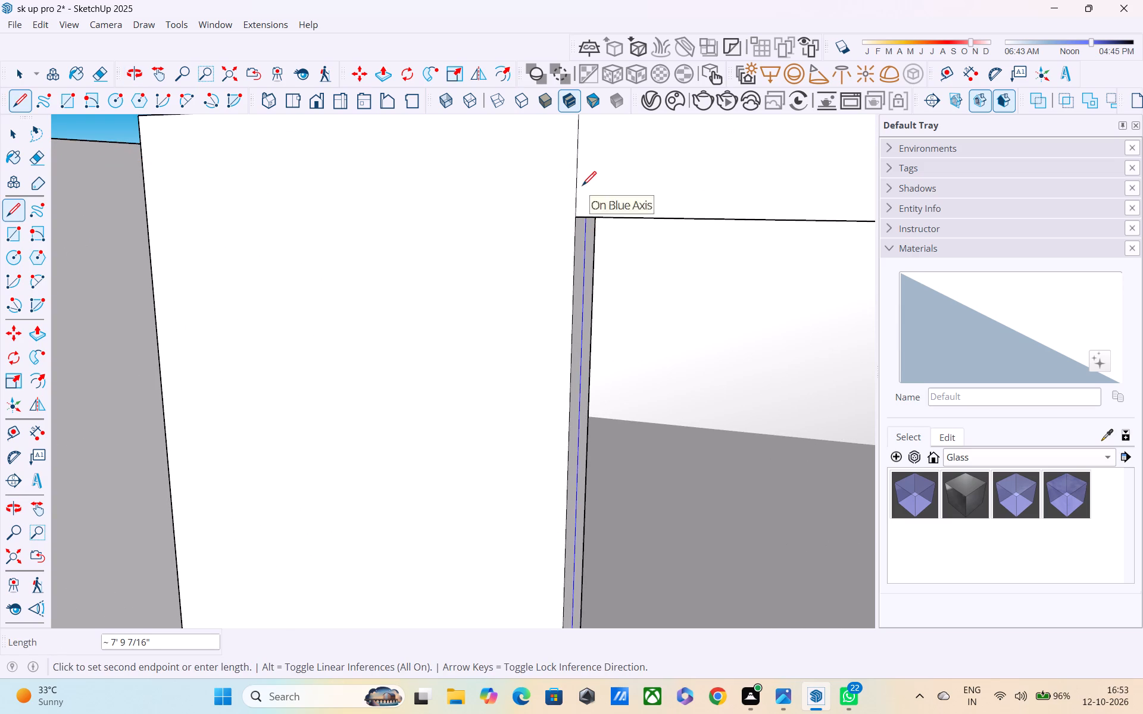
{"action": "middle_click_drag", "start_coordinate": [588, 228], "coordinate": [576, 189]}
{"action": "scroll", "coordinate": [578, 197], "scroll_direction": "up", "scroll_amount": 2}
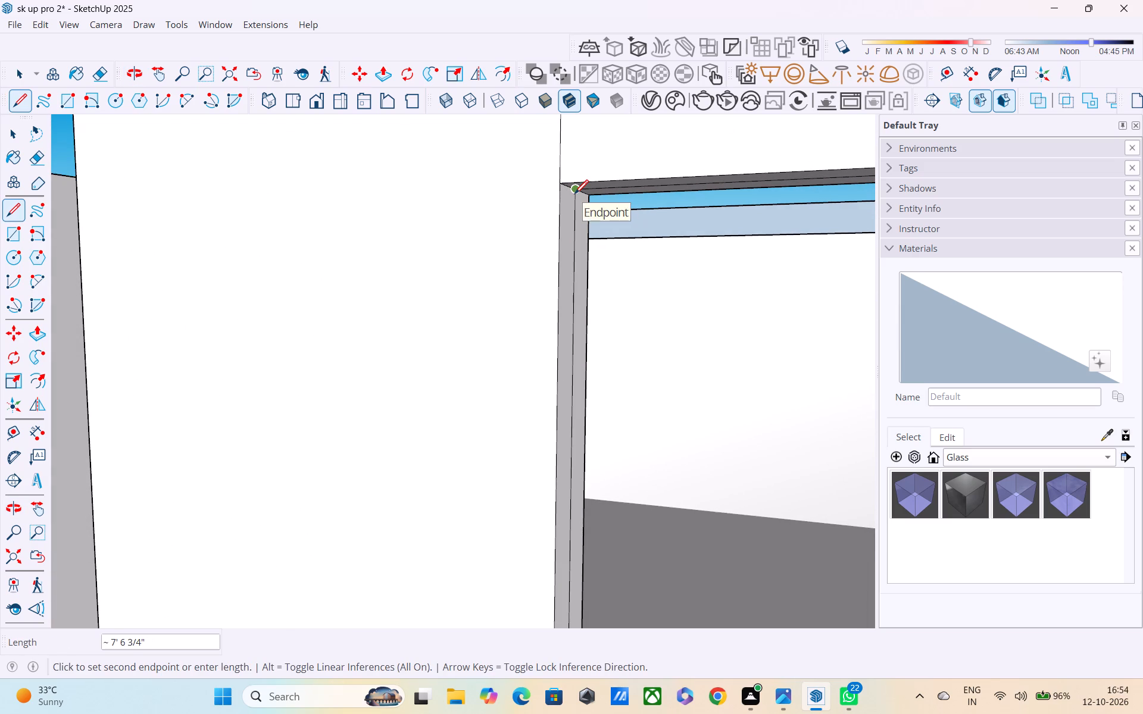
{"action": "scroll", "coordinate": [574, 196], "scroll_direction": "up", "scroll_amount": 4}
{"action": "left_click", "coordinate": [580, 193]}
{"action": "scroll", "coordinate": [580, 199], "scroll_direction": "down", "scroll_amount": 4}
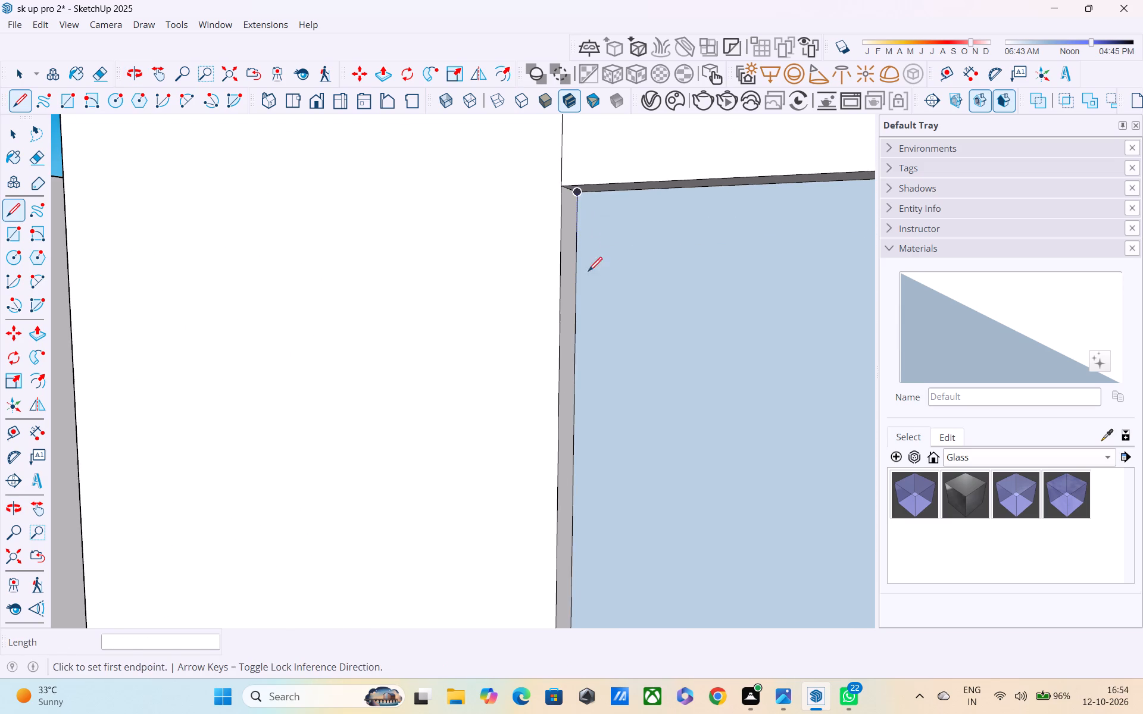
{"action": "scroll", "coordinate": [590, 314], "scroll_direction": "down", "scroll_amount": 11}
{"action": "scroll", "coordinate": [597, 362], "scroll_direction": "down", "scroll_amount": 4}
{"action": "key", "text": "Escape"}
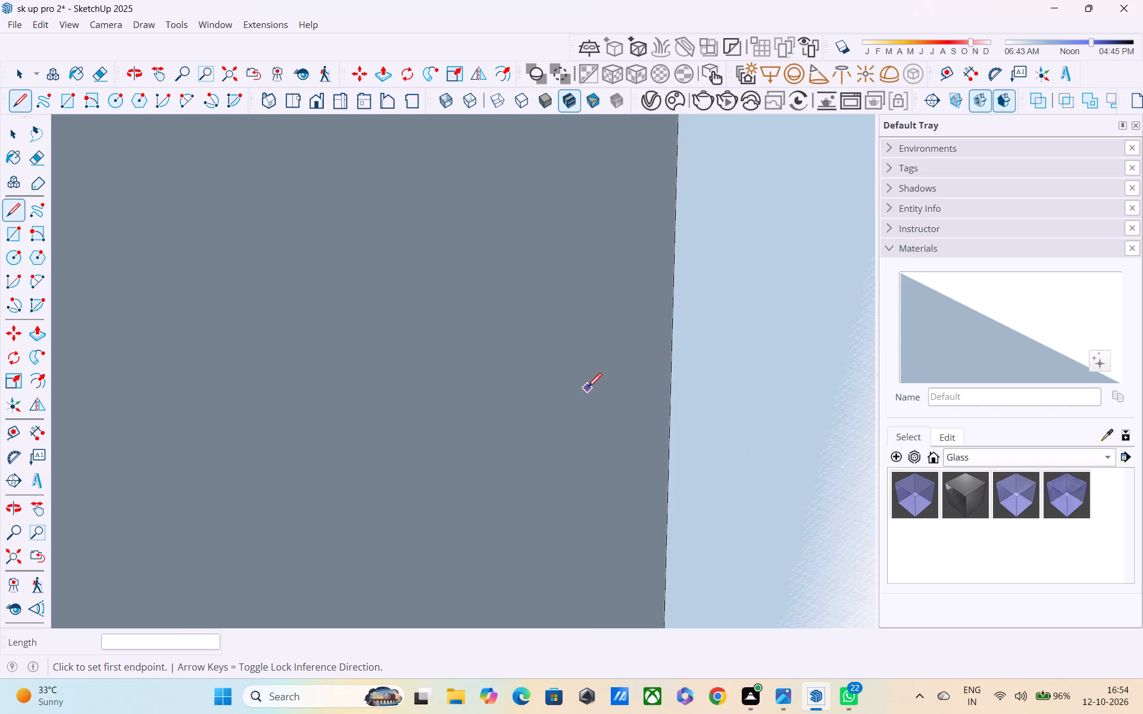
Reverse the new door panel face within the upper-storey opening.
{"action": "scroll", "coordinate": [586, 392], "scroll_direction": "down", "scroll_amount": 16}
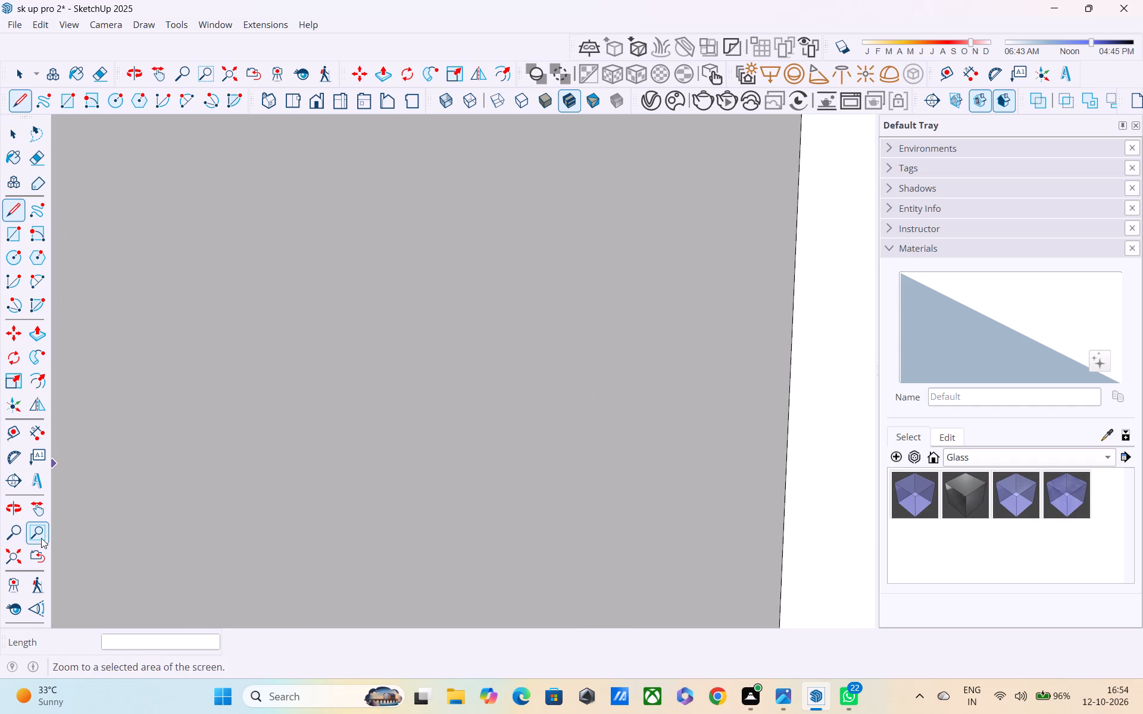
{"action": "left_click", "coordinate": [23, 553]}
{"action": "scroll", "coordinate": [23, 552], "scroll_direction": "down", "scroll_amount": 4}
{"action": "scroll", "coordinate": [449, 465], "scroll_direction": "up", "scroll_amount": 1}
{"action": "middle_click_drag", "start_coordinate": [451, 462], "coordinate": [610, 462]}
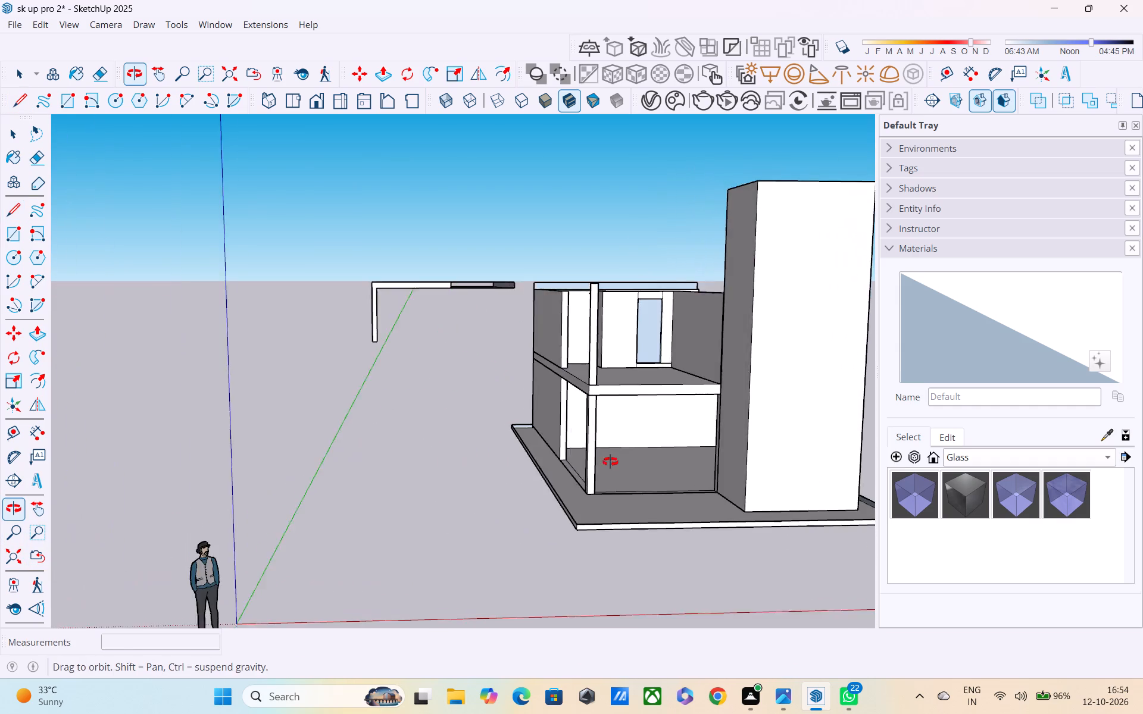
{"action": "middle_click_drag", "start_coordinate": [610, 462], "coordinate": [611, 458]}
{"action": "scroll", "coordinate": [666, 324], "scroll_direction": "up", "scroll_amount": 7}
{"action": "key", "text": "Escape"}
{"action": "key", "text": "space"}
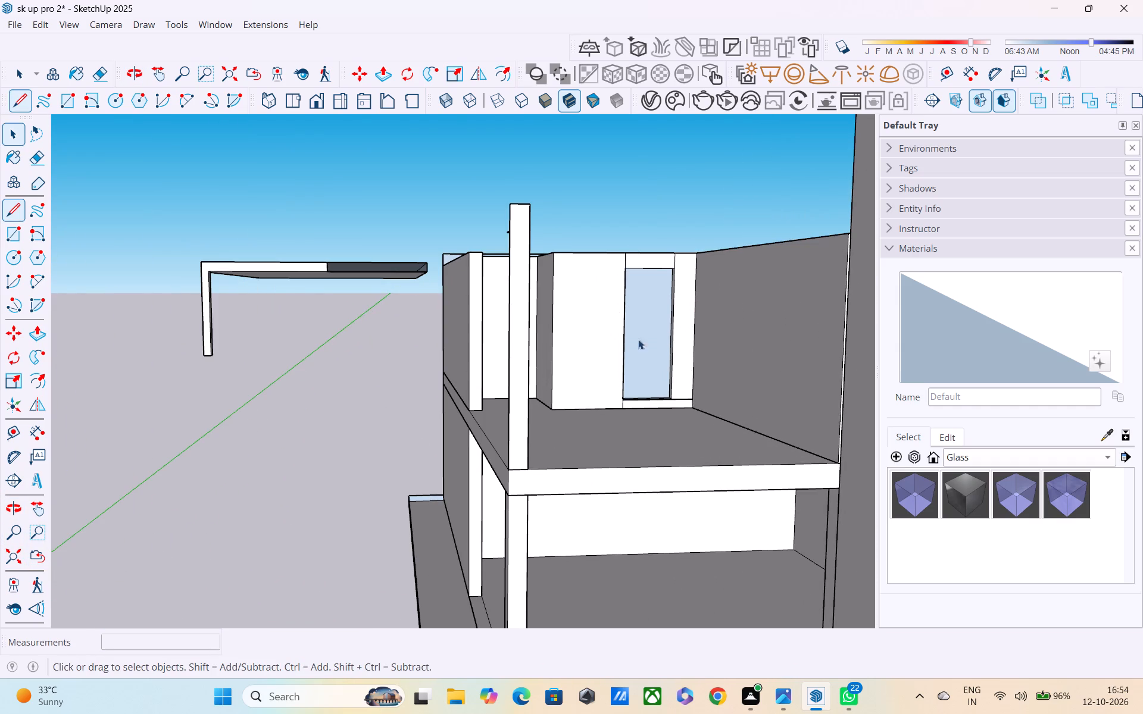
{"action": "left_click", "coordinate": [647, 336]}
{"action": "right_click", "coordinate": [647, 337]}
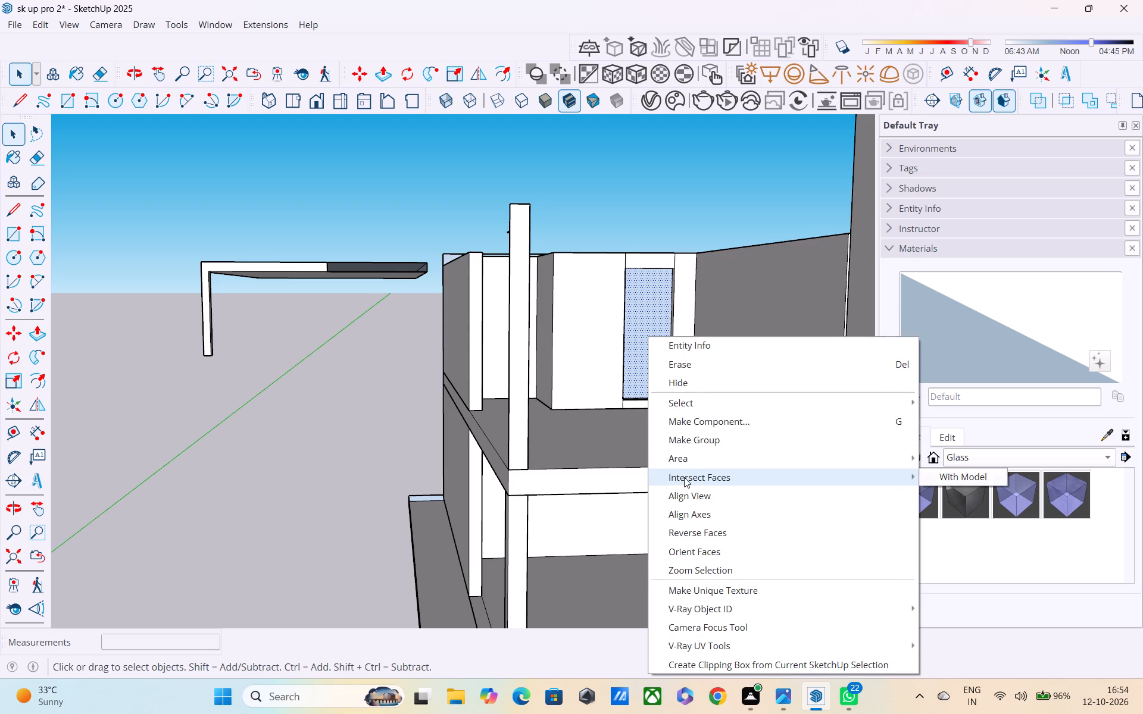
{"action": "left_click", "coordinate": [688, 537]}
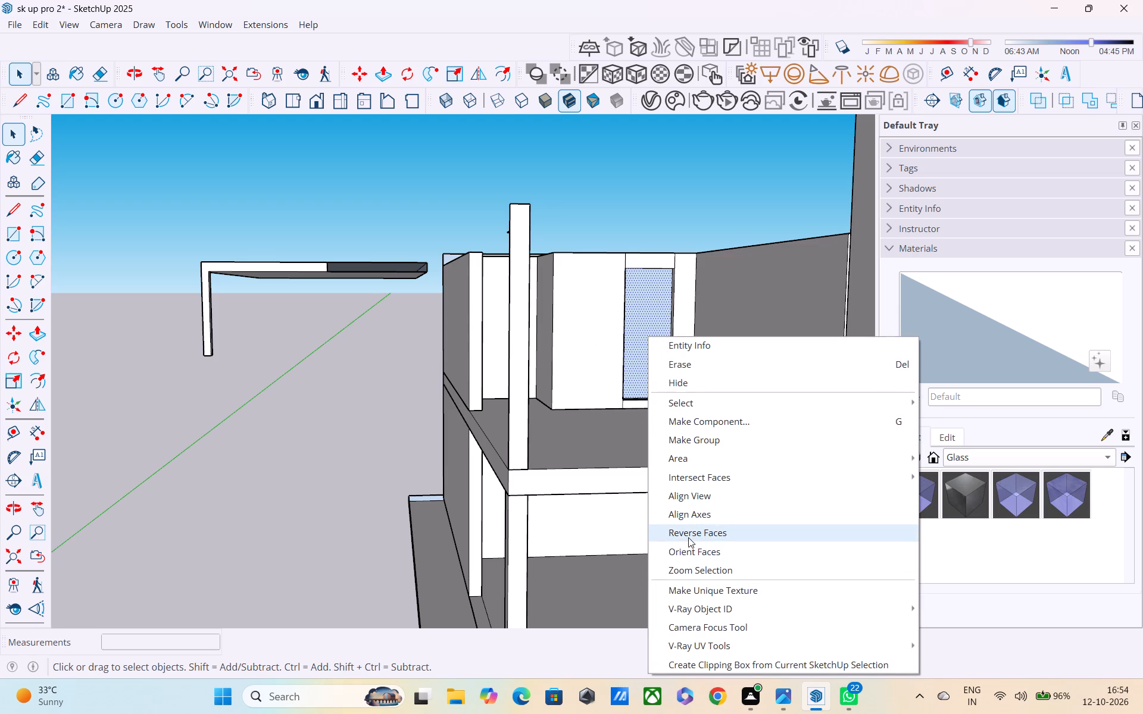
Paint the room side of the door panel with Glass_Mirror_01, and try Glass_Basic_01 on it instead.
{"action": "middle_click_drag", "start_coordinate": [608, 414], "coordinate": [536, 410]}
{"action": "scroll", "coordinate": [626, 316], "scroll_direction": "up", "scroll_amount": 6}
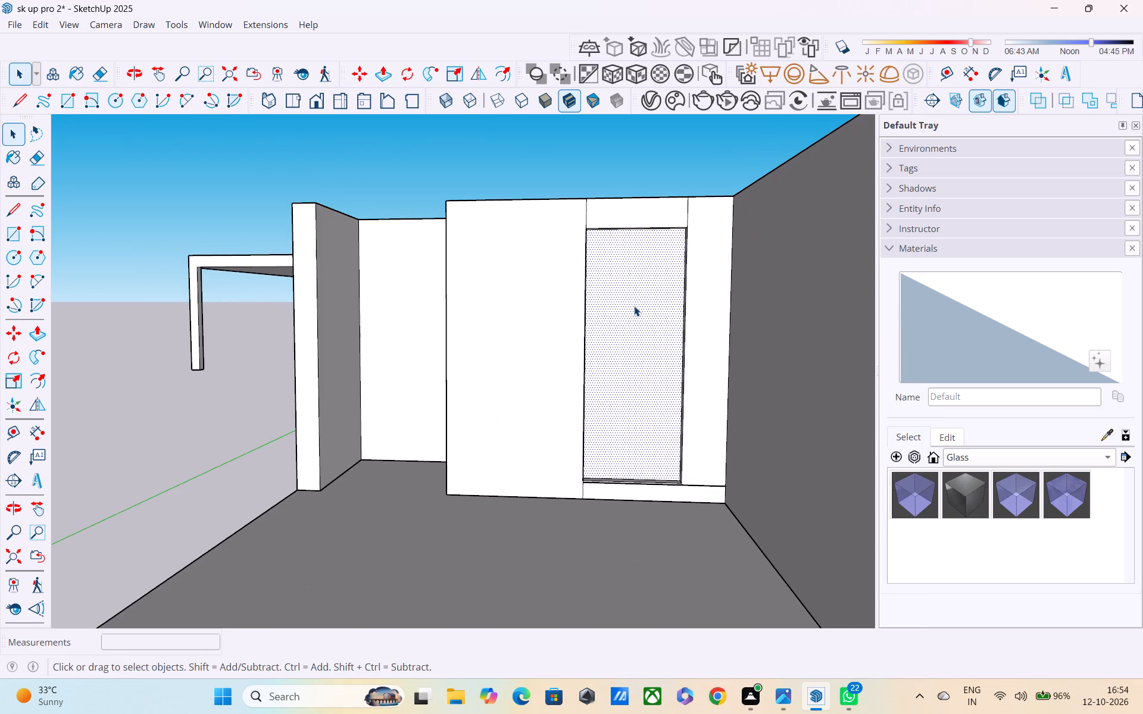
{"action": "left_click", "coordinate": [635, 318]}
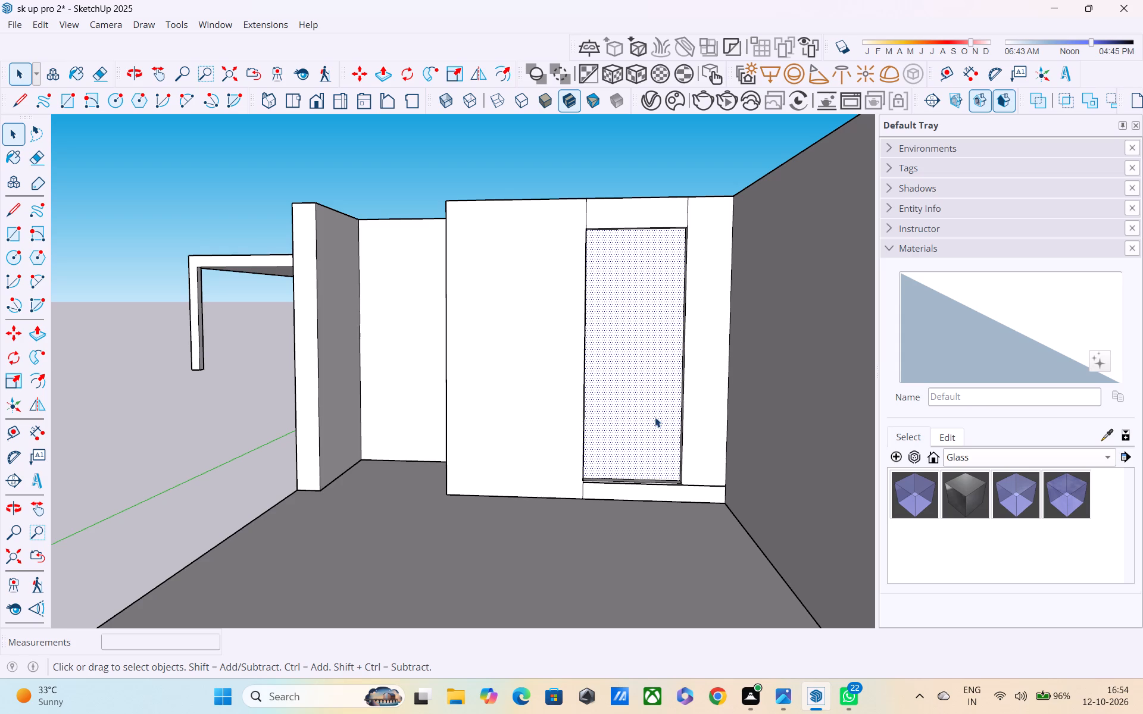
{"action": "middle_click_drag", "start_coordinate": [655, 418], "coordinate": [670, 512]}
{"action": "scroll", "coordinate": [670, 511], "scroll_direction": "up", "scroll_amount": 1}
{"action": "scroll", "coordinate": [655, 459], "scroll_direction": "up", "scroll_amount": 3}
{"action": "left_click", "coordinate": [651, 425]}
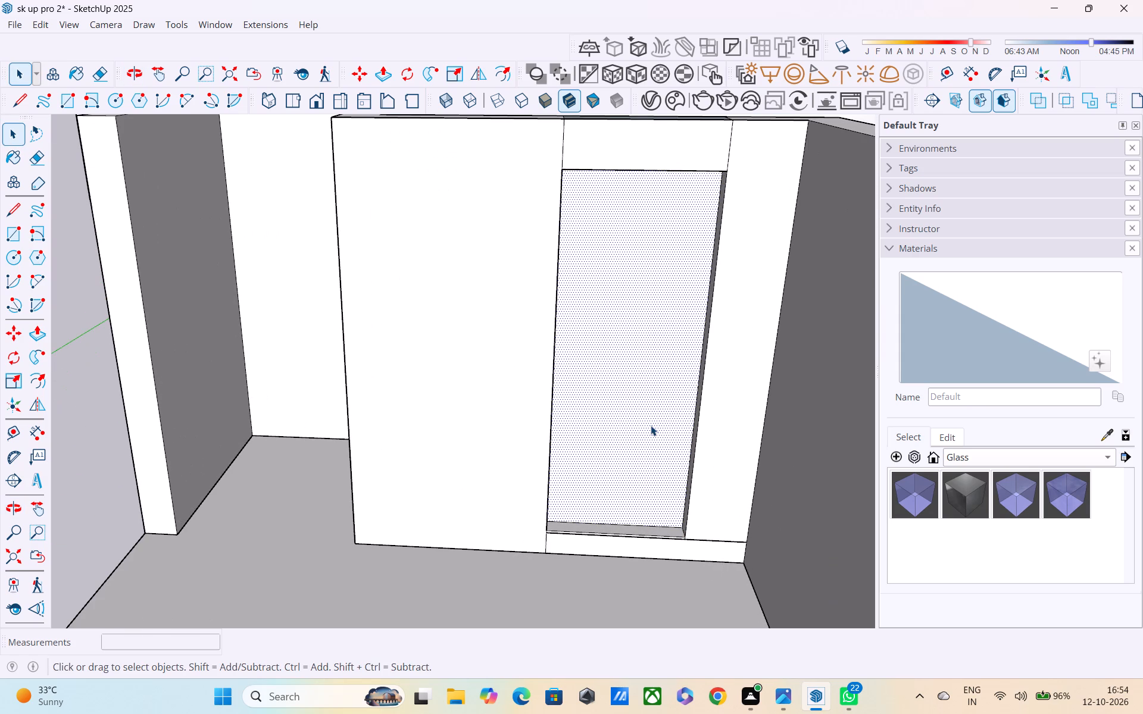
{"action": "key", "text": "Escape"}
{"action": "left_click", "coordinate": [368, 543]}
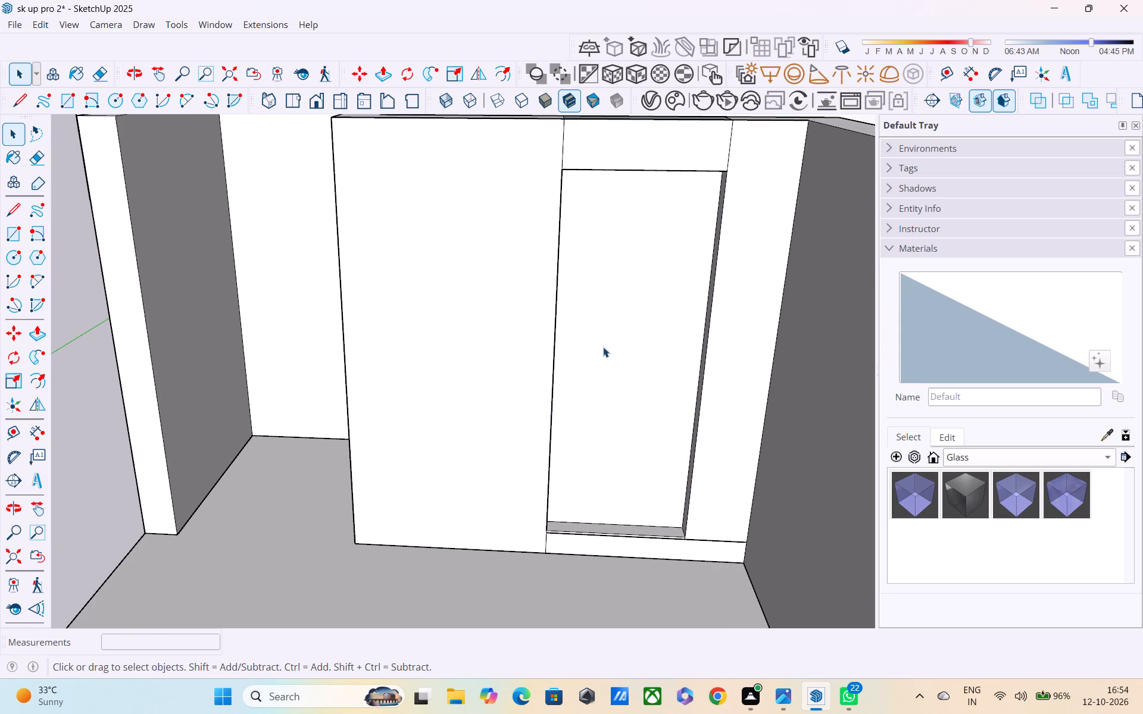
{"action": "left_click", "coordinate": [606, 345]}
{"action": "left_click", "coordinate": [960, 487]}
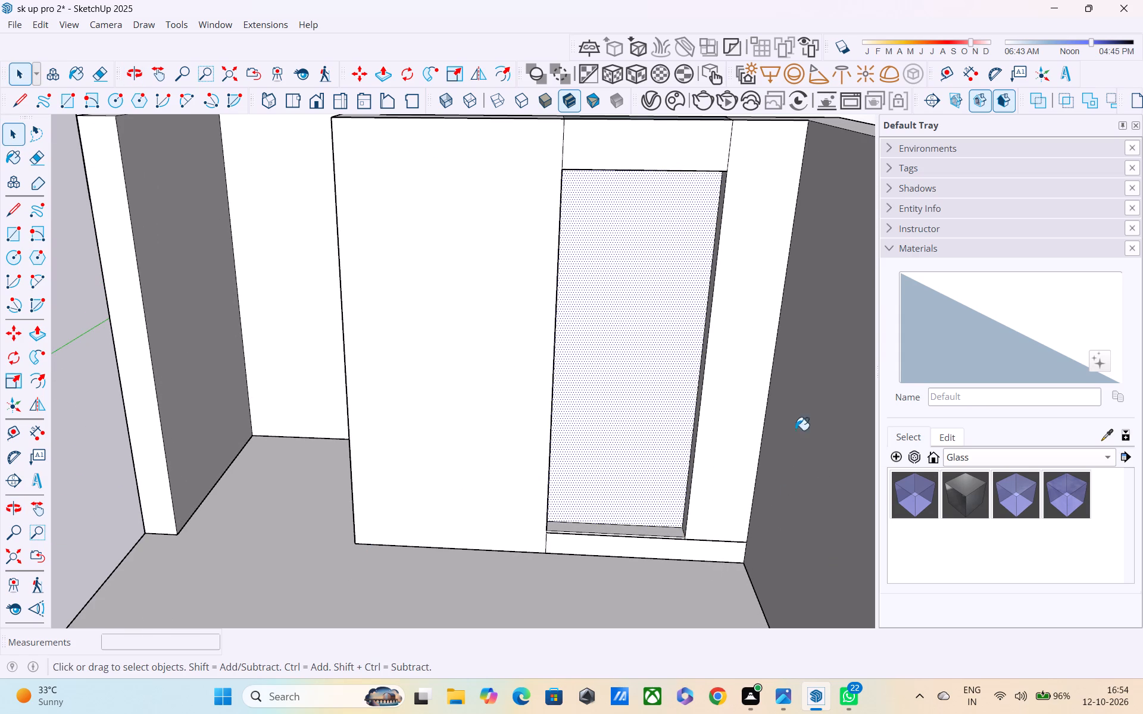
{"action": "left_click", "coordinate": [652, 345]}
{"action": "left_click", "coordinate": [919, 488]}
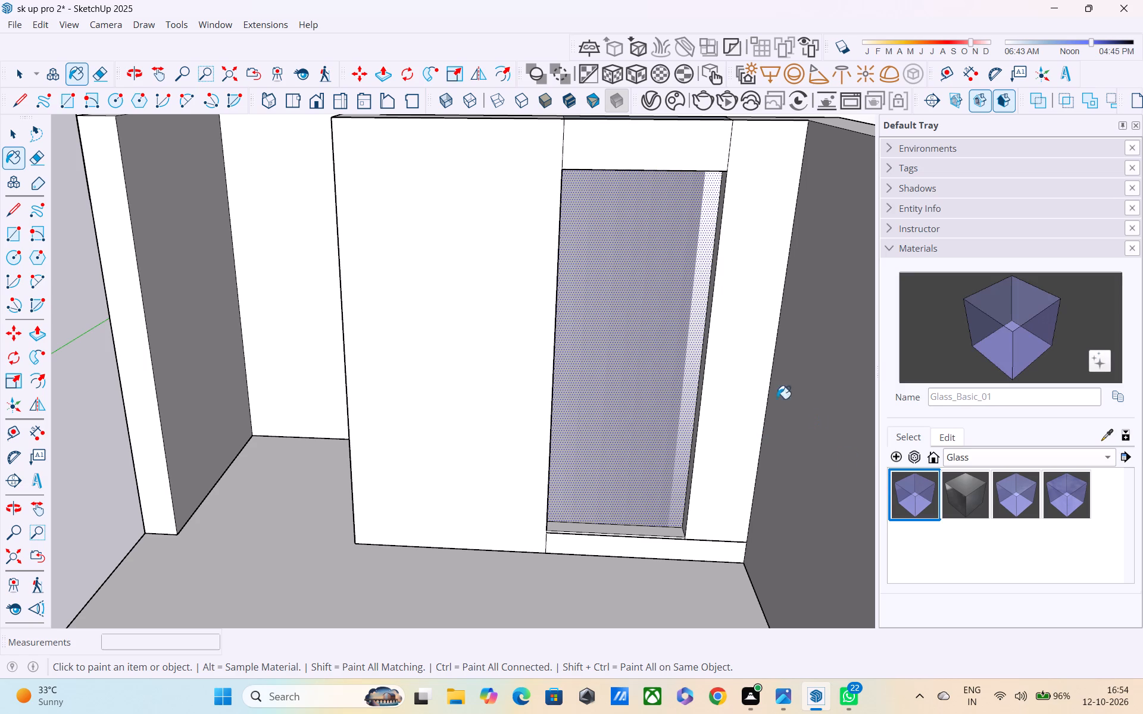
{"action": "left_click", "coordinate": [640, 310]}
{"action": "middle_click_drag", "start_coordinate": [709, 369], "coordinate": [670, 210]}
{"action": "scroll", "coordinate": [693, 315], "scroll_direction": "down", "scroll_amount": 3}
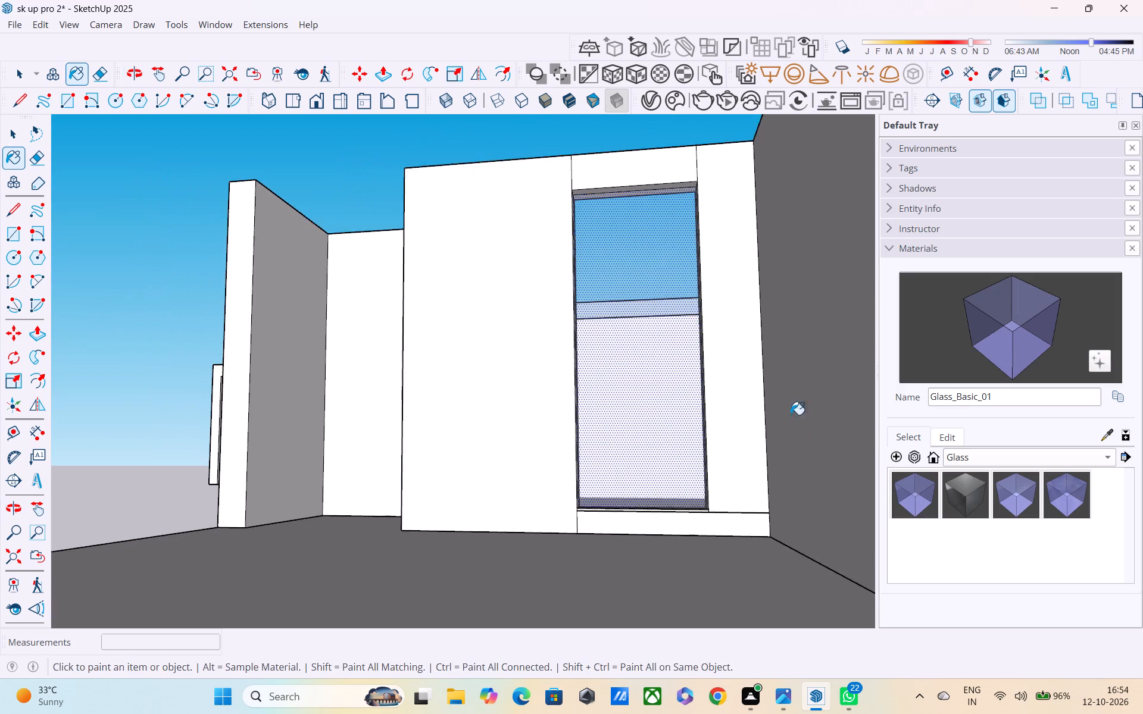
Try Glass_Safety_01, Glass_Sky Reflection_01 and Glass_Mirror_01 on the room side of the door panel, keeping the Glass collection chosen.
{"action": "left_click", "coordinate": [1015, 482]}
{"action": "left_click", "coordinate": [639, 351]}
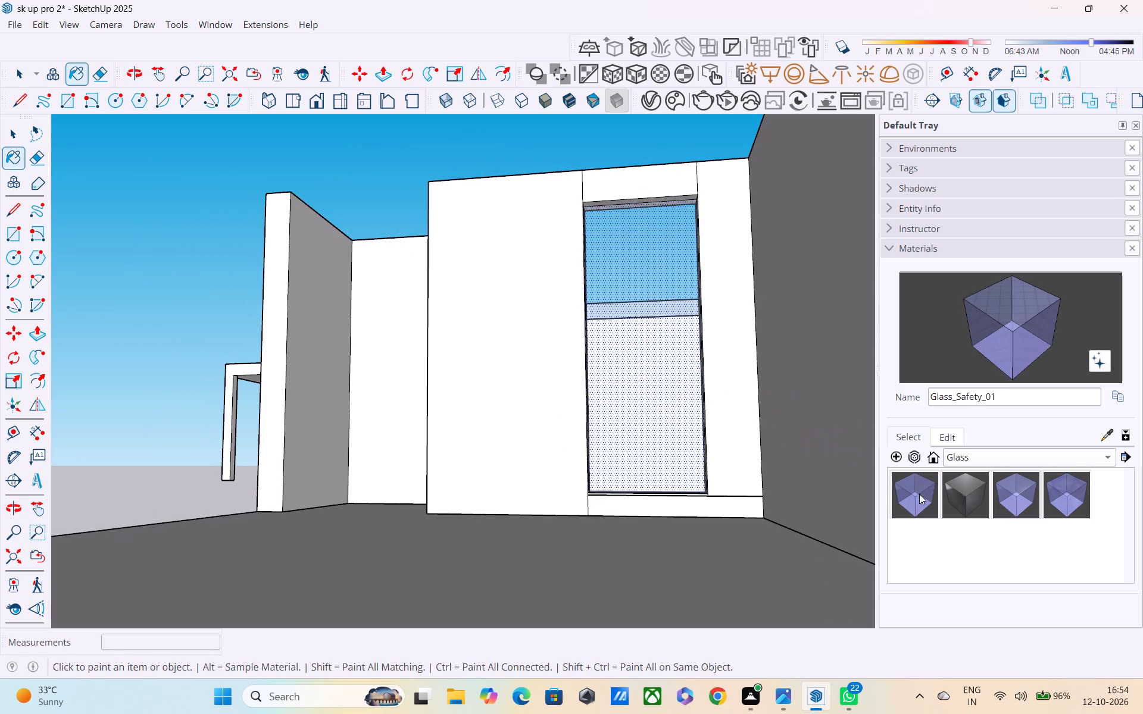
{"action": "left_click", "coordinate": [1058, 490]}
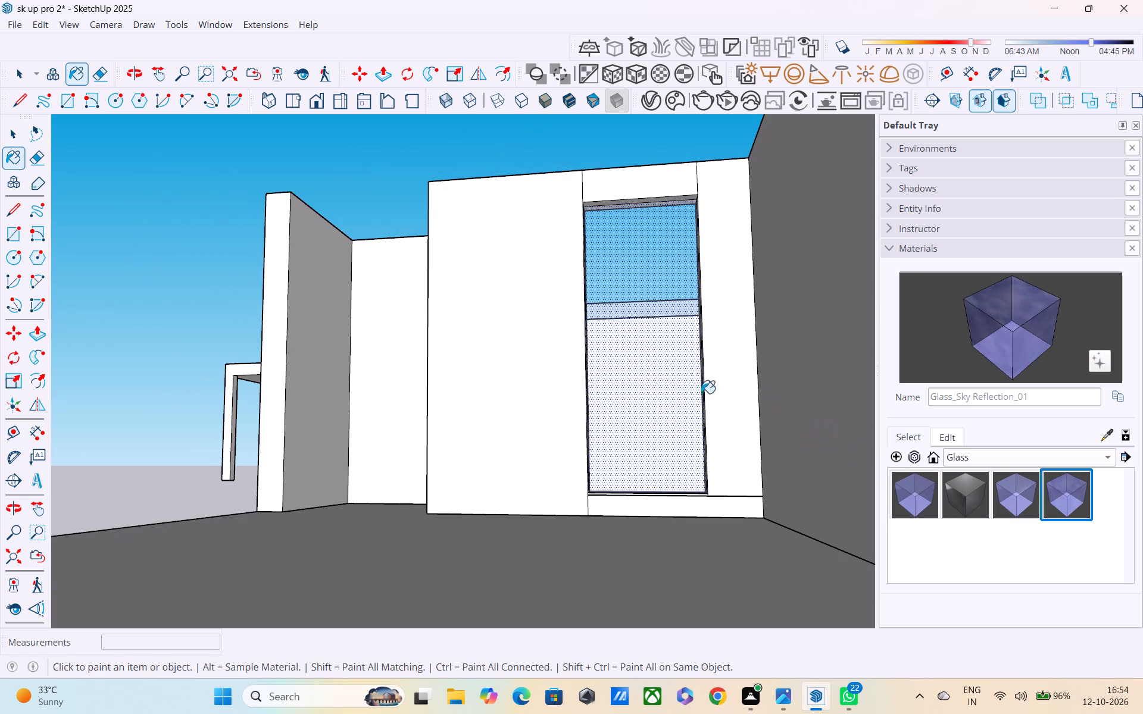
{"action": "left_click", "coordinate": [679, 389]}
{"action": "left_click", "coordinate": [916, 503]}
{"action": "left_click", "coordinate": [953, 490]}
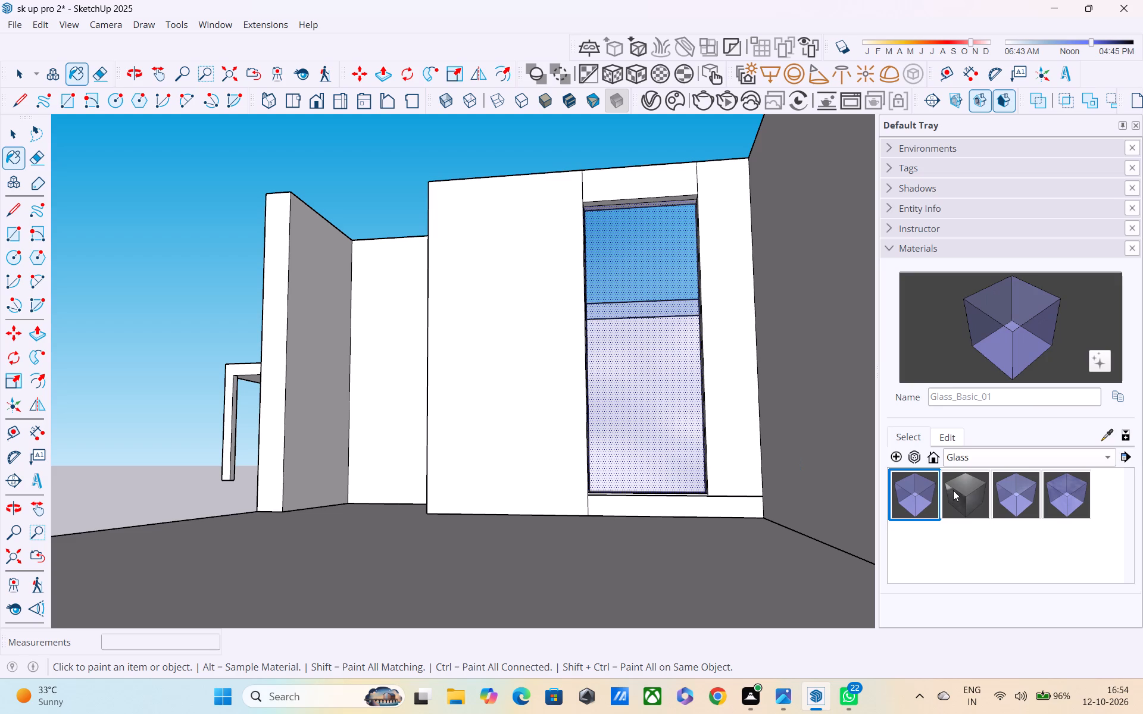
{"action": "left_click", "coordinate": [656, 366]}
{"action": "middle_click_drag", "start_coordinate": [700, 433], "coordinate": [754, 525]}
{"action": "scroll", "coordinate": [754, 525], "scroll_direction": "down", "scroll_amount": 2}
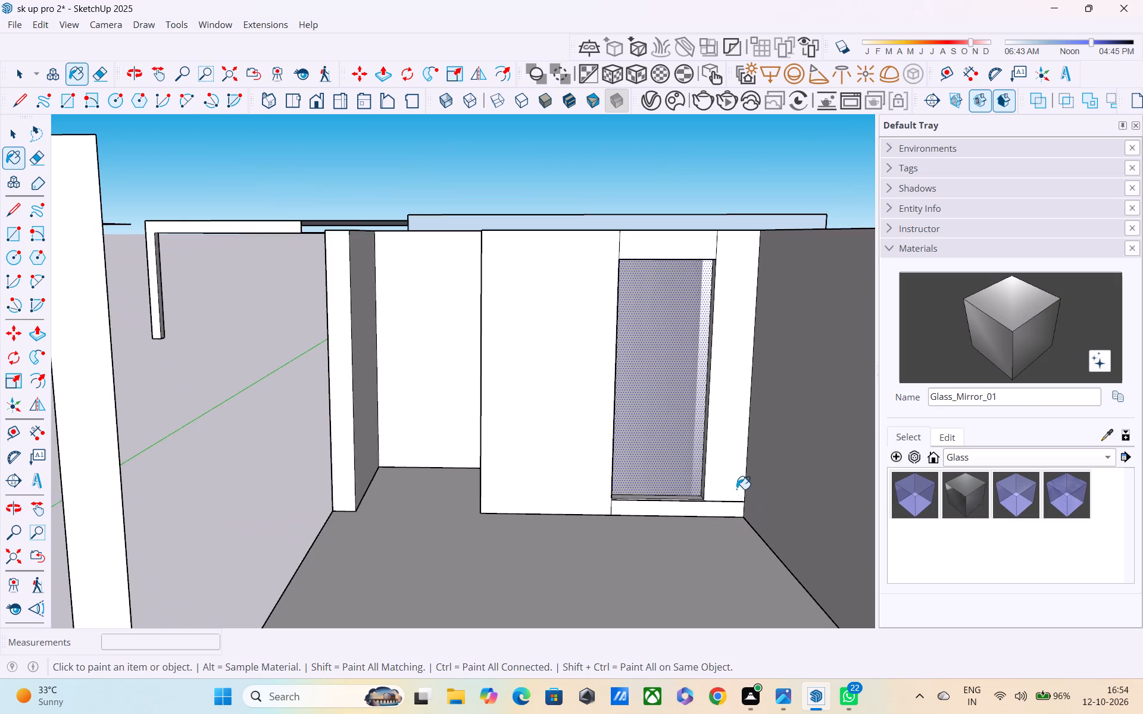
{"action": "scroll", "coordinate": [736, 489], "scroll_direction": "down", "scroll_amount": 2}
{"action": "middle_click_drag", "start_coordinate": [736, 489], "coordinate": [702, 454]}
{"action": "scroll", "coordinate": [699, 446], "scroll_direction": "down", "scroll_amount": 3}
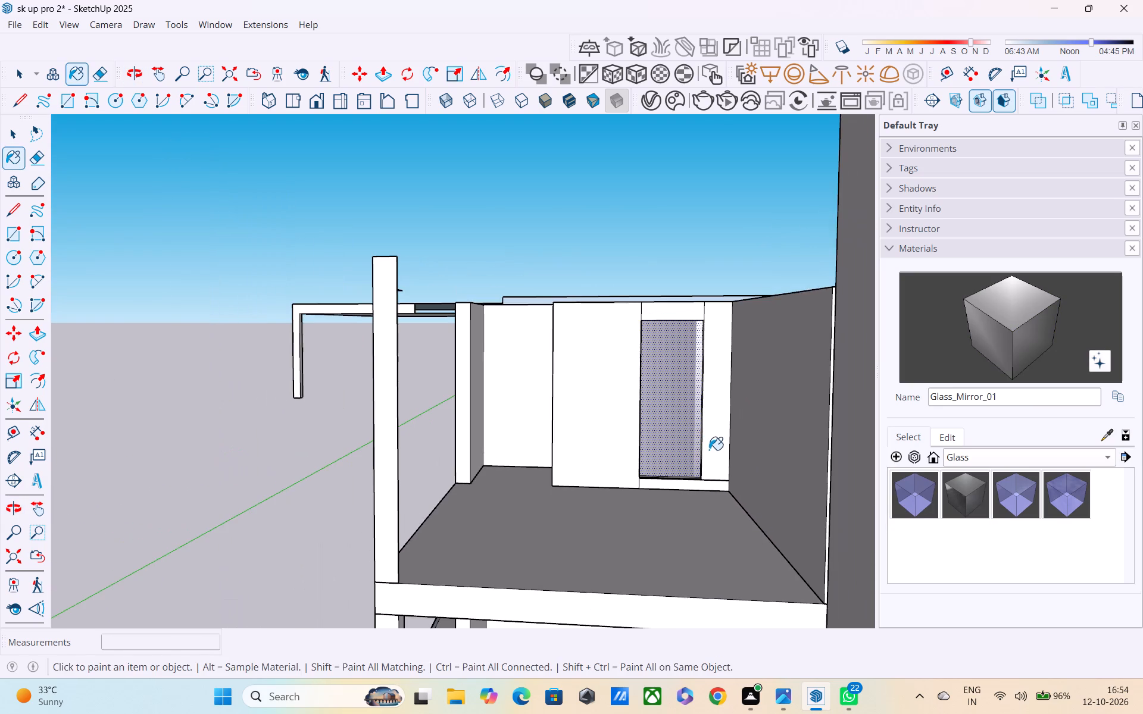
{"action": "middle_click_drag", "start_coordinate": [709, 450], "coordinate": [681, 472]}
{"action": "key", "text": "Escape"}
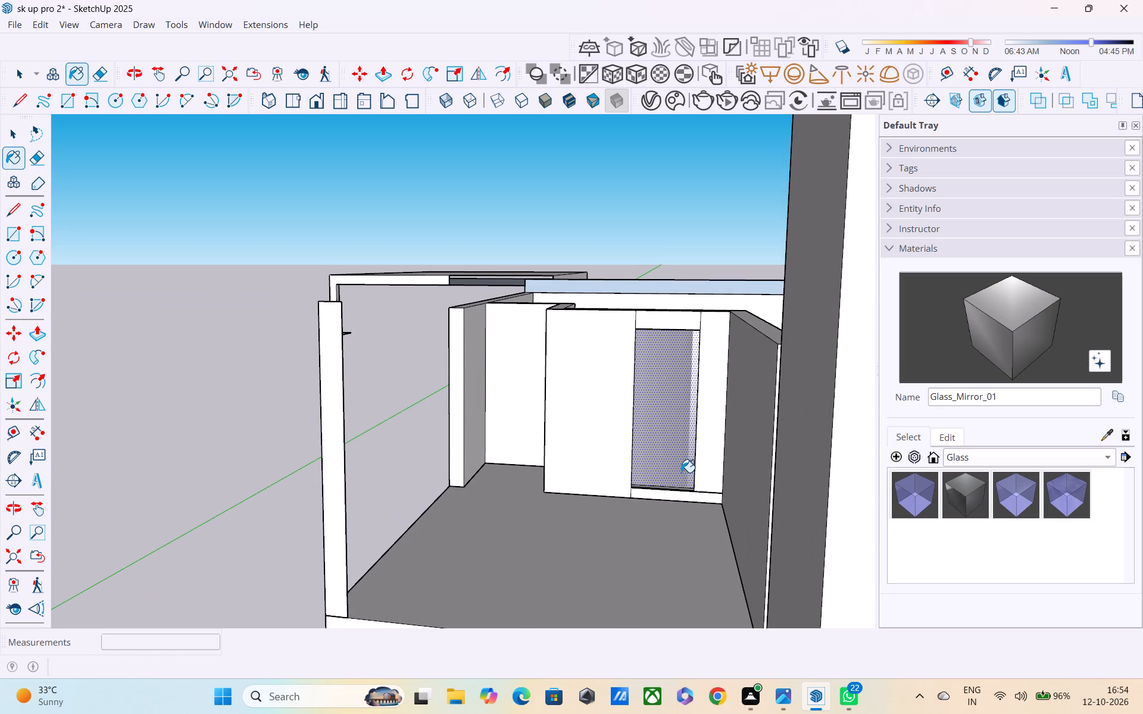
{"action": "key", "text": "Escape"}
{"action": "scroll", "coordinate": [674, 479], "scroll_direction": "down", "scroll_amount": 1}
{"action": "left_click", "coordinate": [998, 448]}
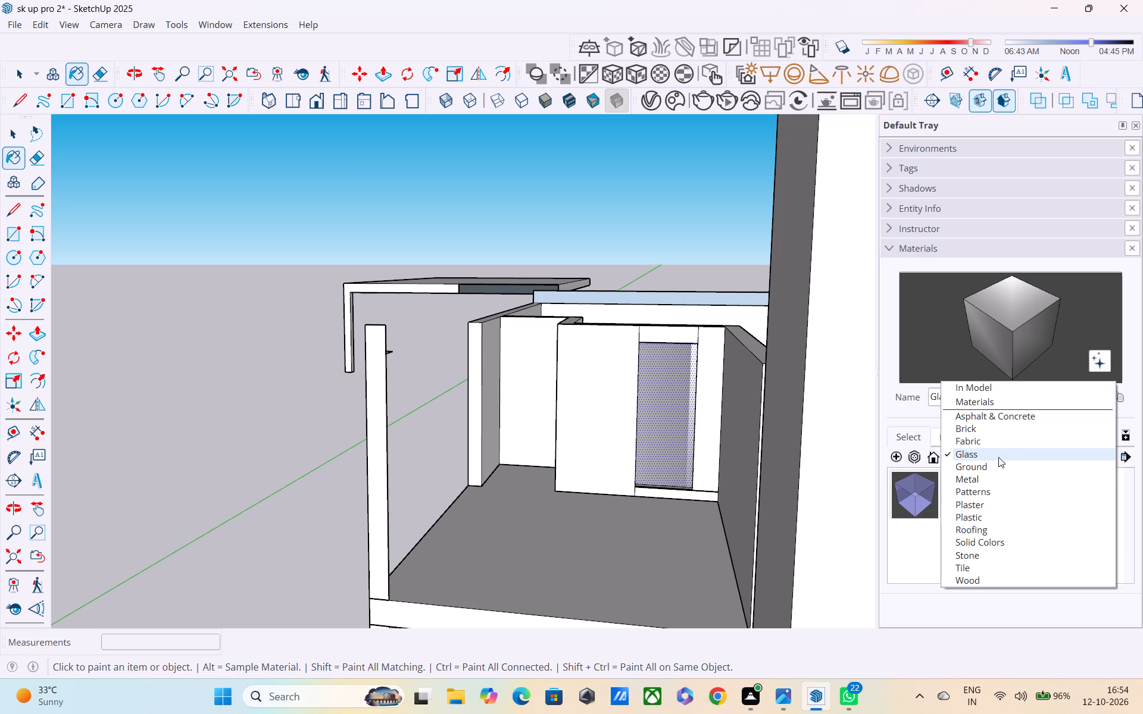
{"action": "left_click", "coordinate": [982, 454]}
Reverse the small top face of the wall section above the door opening.
{"action": "middle_click_drag", "start_coordinate": [677, 560], "coordinate": [749, 549]}
{"action": "scroll", "coordinate": [749, 549], "scroll_direction": "down", "scroll_amount": 1}
{"action": "middle_click_drag", "start_coordinate": [716, 493], "coordinate": [734, 696]}
{"action": "middle_click_drag", "start_coordinate": [697, 444], "coordinate": [719, 578]}
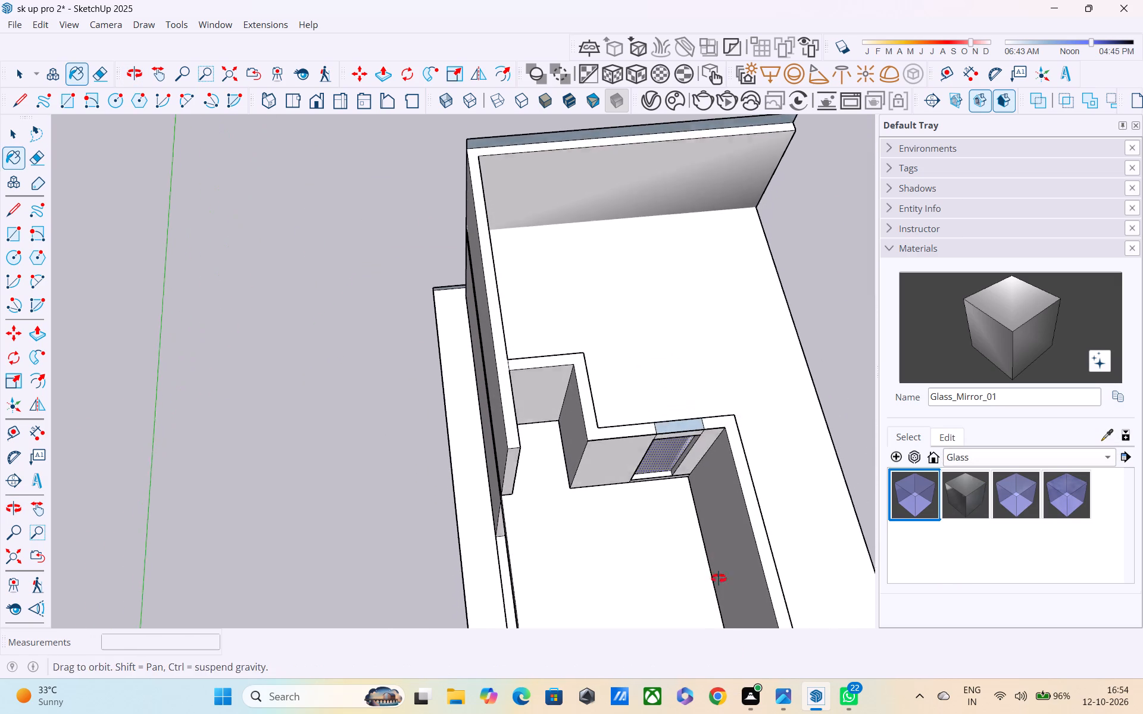
{"action": "middle_click_drag", "start_coordinate": [719, 578], "coordinate": [719, 597]}
{"action": "key", "text": "Escape"}
{"action": "key", "text": "space"}
{"action": "left_click", "coordinate": [667, 435]}
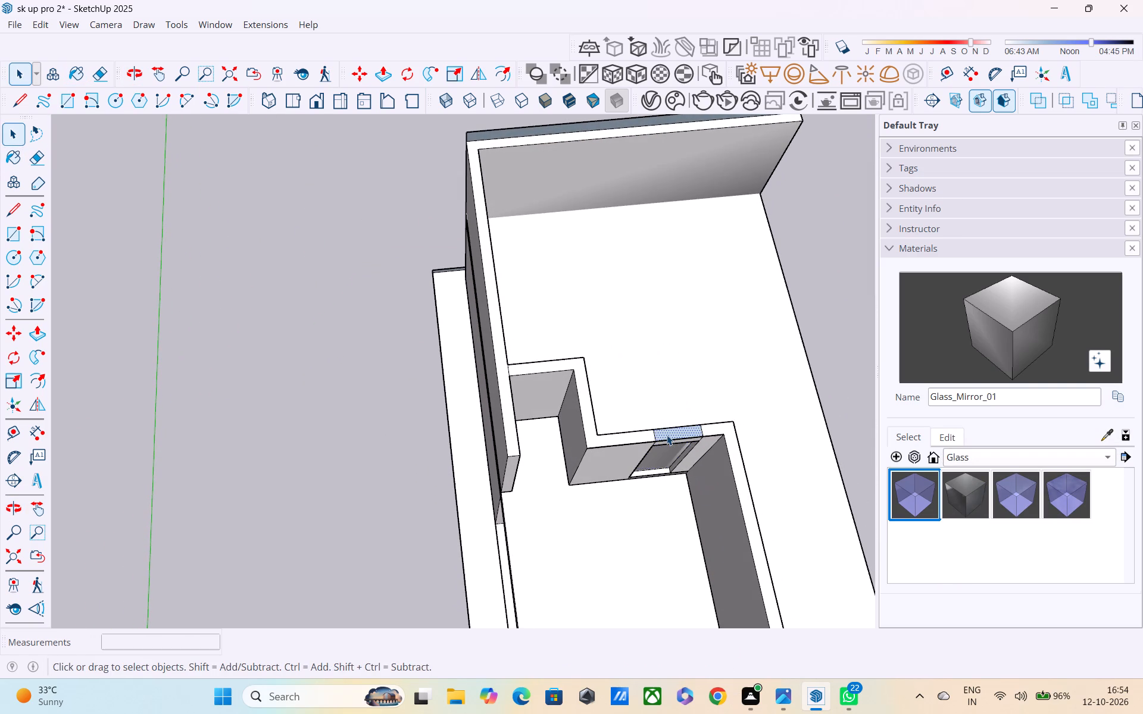
{"action": "right_click", "coordinate": [670, 431]}
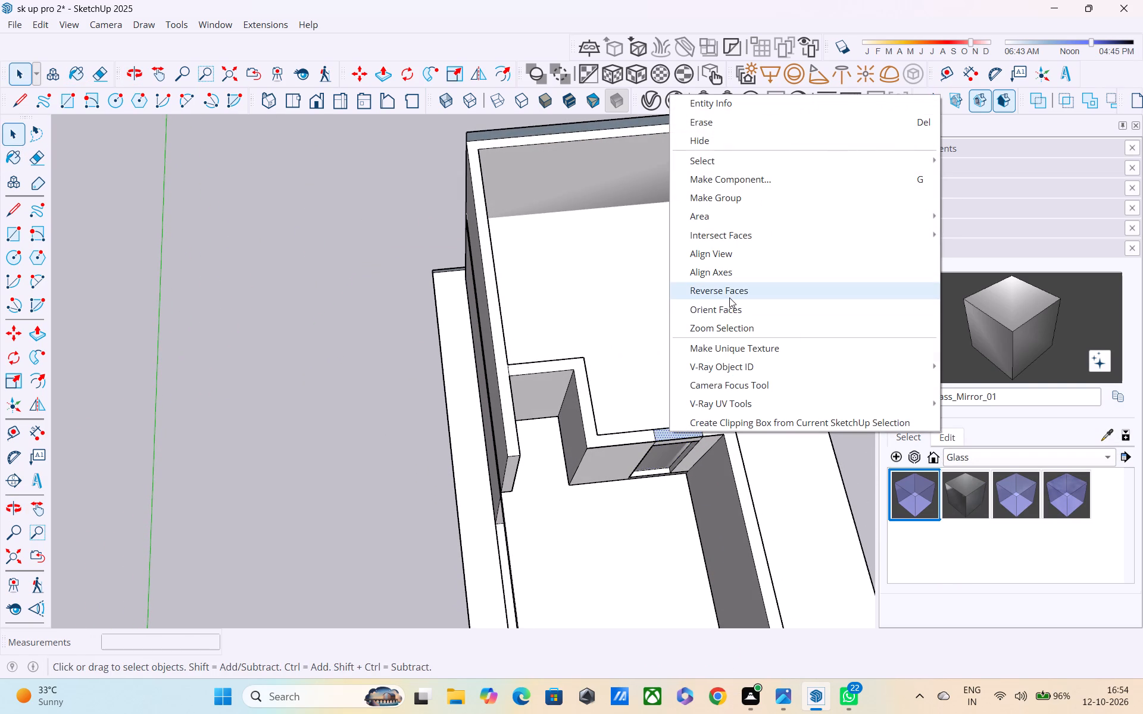
{"action": "left_click", "coordinate": [729, 297]}
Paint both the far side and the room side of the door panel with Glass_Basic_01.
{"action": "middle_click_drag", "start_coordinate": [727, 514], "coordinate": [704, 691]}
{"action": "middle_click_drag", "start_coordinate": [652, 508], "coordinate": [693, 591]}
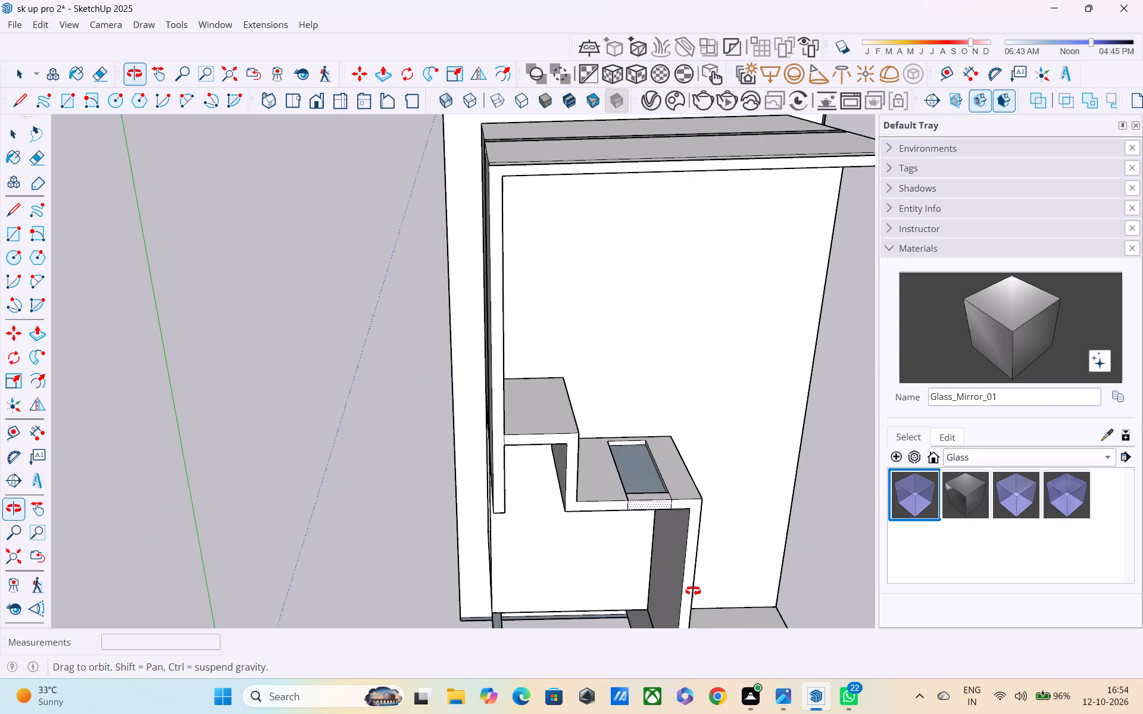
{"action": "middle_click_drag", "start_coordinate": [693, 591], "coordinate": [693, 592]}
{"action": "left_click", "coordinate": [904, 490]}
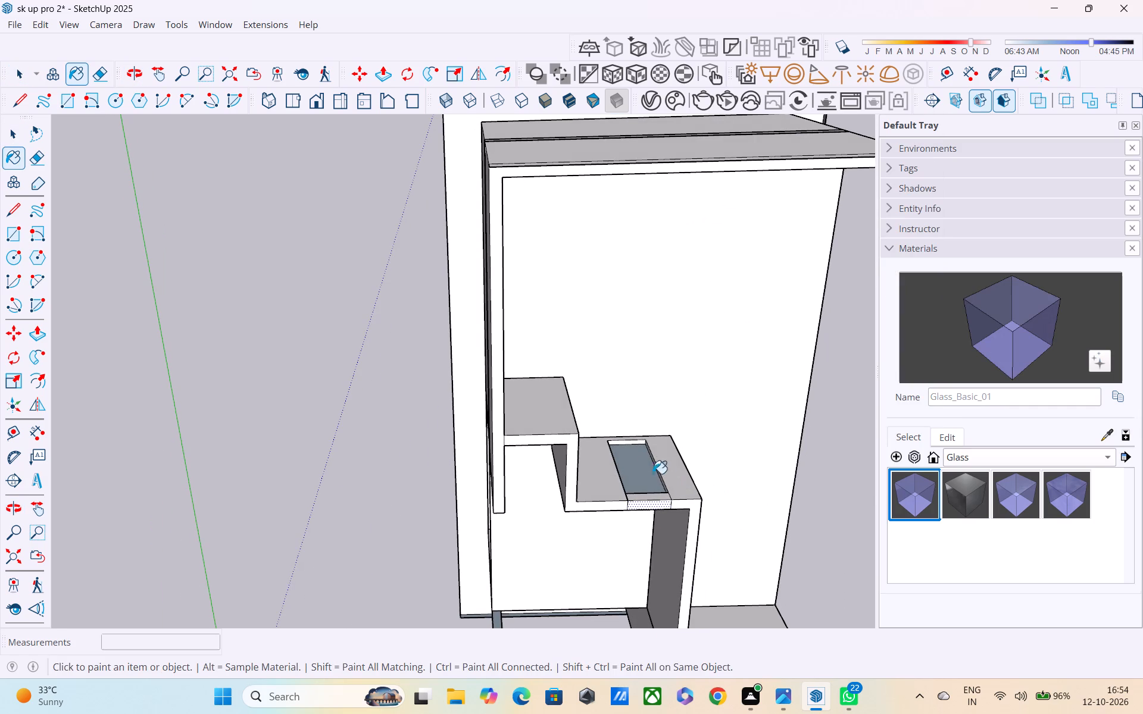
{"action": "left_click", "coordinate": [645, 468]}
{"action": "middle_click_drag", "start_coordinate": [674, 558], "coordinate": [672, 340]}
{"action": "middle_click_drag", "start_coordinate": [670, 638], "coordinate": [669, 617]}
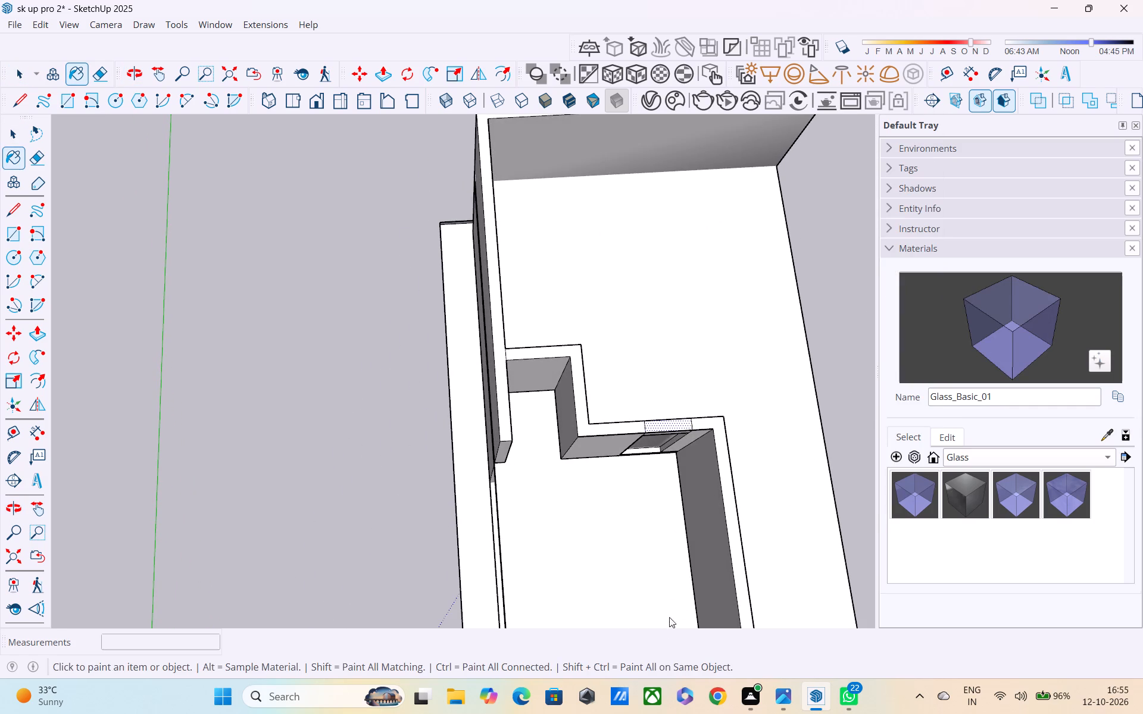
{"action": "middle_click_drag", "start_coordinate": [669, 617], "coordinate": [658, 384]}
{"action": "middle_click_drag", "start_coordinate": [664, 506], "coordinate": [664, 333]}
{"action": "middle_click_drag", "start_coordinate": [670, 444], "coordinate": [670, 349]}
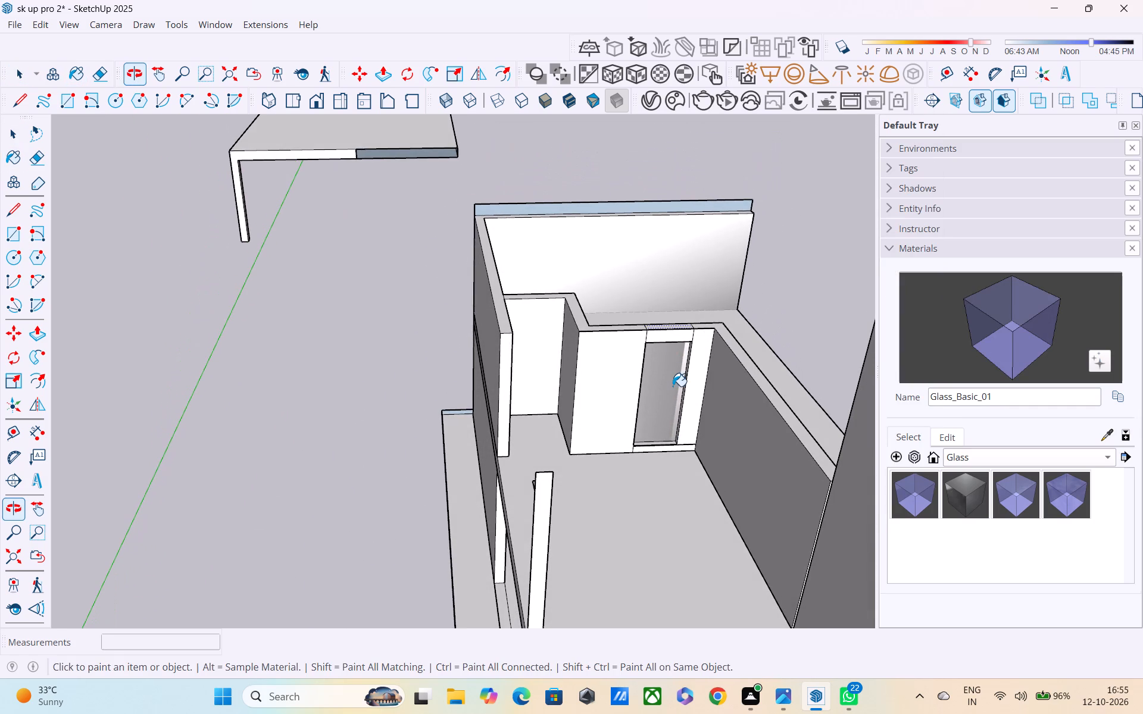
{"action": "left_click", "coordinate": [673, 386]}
Paint both the room side and the far side of the door panel with Glass_Mirror_01.
{"action": "middle_click_drag", "start_coordinate": [673, 422], "coordinate": [657, 296]}
{"action": "middle_click_drag", "start_coordinate": [660, 353], "coordinate": [570, 365]}
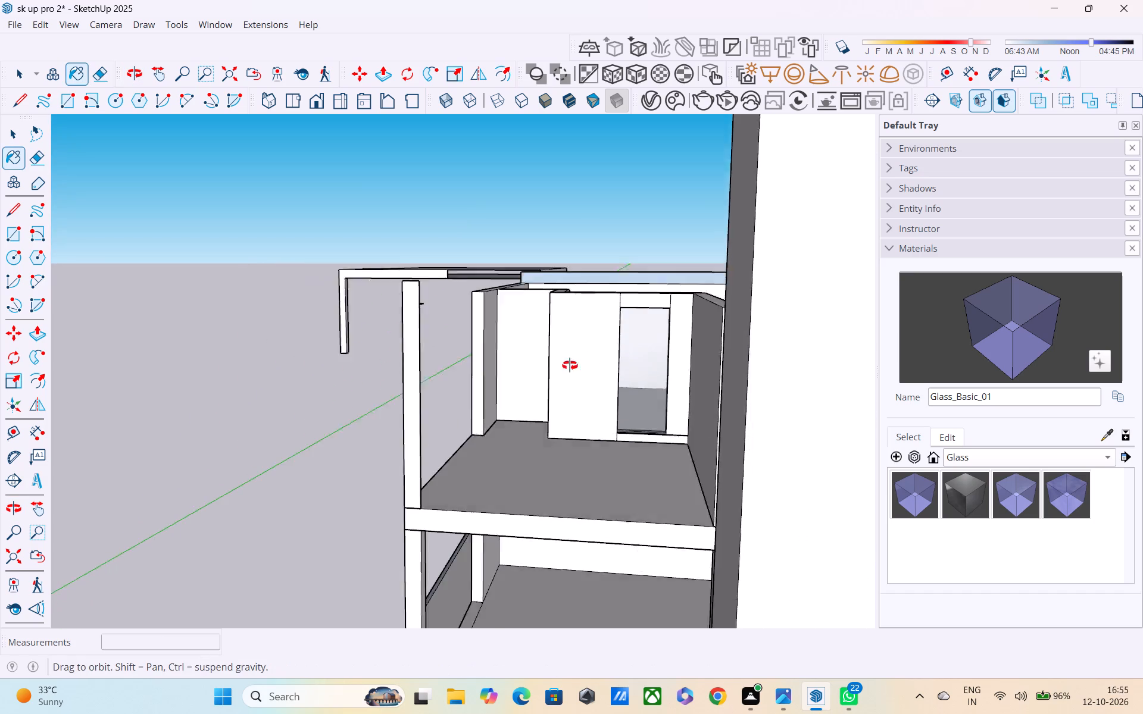
{"action": "middle_click_drag", "start_coordinate": [570, 365], "coordinate": [590, 336]}
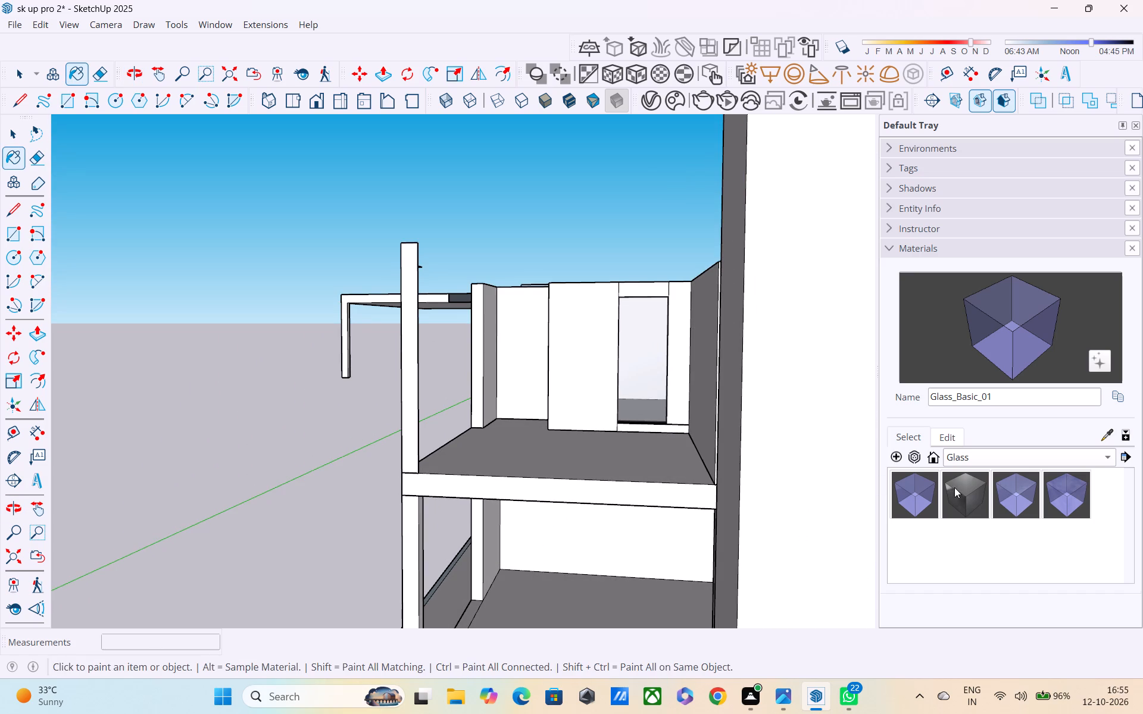
{"action": "left_click", "coordinate": [955, 487]}
{"action": "left_click", "coordinate": [645, 378]}
{"action": "middle_click_drag", "start_coordinate": [653, 390], "coordinate": [723, 701]}
{"action": "middle_click_drag", "start_coordinate": [676, 461], "coordinate": [708, 686]}
{"action": "middle_click_drag", "start_coordinate": [645, 427], "coordinate": [682, 575]}
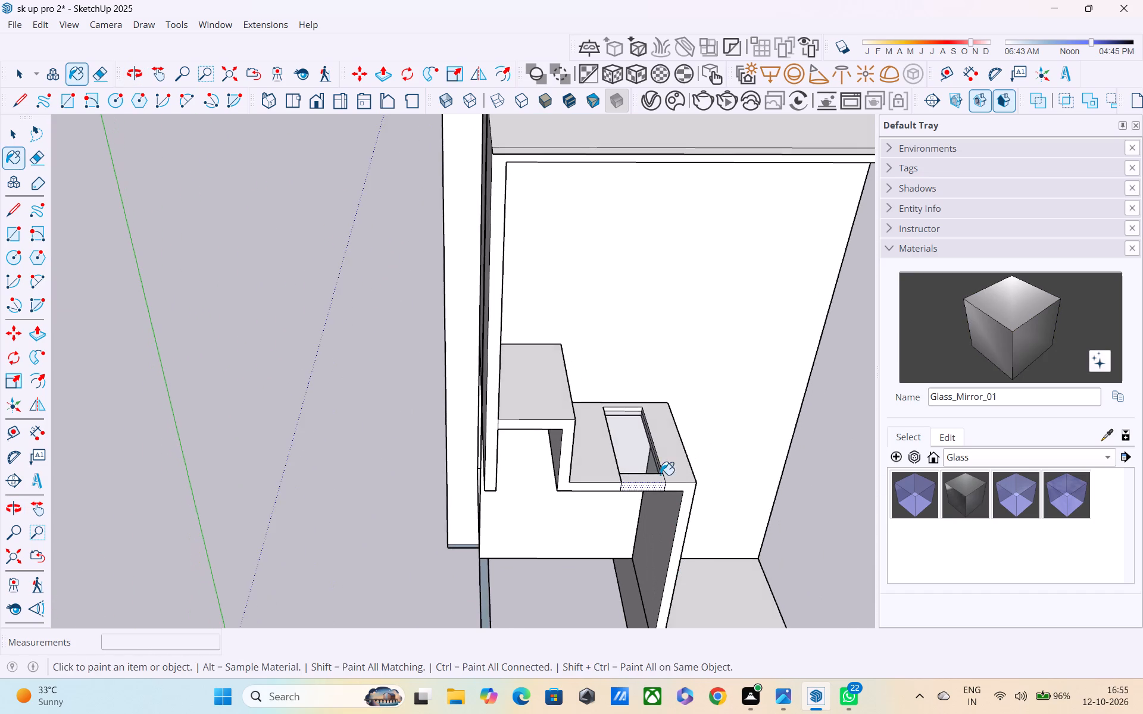
{"action": "scroll", "coordinate": [656, 465], "scroll_direction": "up", "scroll_amount": 3}
{"action": "left_click", "coordinate": [641, 454]}
{"action": "middle_click_drag", "start_coordinate": [650, 516], "coordinate": [644, 308]}
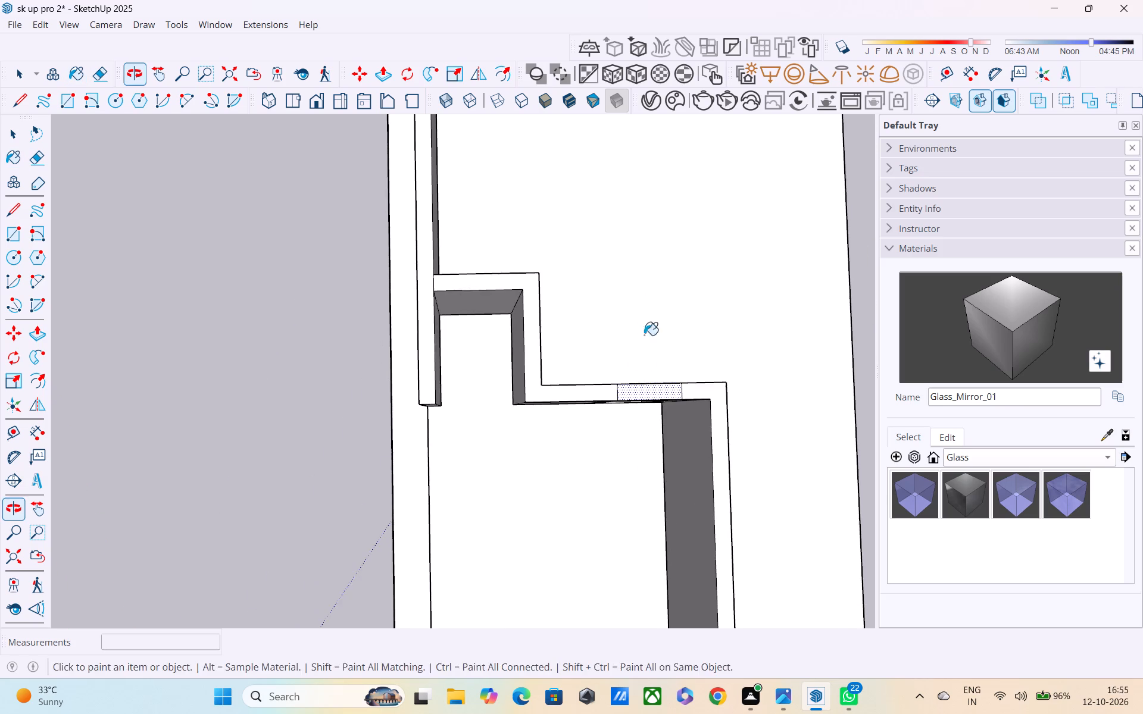
{"action": "middle_click_drag", "start_coordinate": [645, 551], "coordinate": [644, 377]}
{"action": "middle_click_drag", "start_coordinate": [644, 492], "coordinate": [644, 358]}
{"action": "middle_click_drag", "start_coordinate": [633, 485], "coordinate": [593, 545]}
{"action": "scroll", "coordinate": [590, 549], "scroll_direction": "down", "scroll_amount": 1}
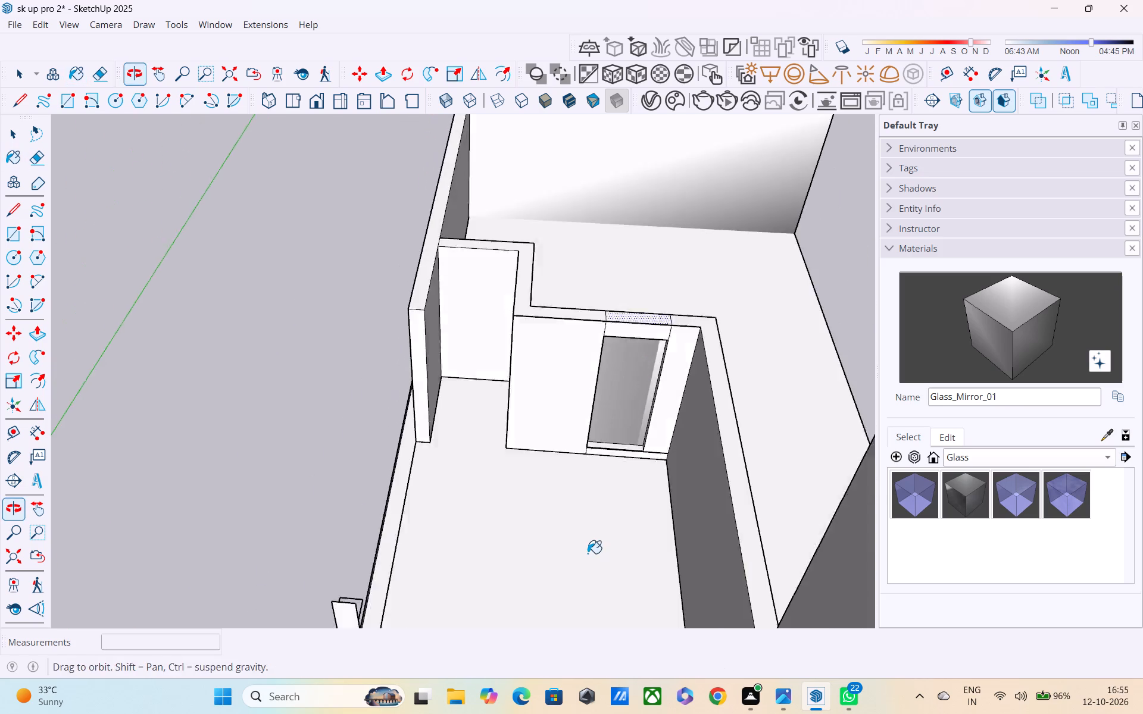
{"action": "scroll", "coordinate": [588, 553], "scroll_direction": "down", "scroll_amount": 3}
{"action": "middle_click_drag", "start_coordinate": [598, 593], "coordinate": [603, 444]}
{"action": "key", "text": "Escape"}
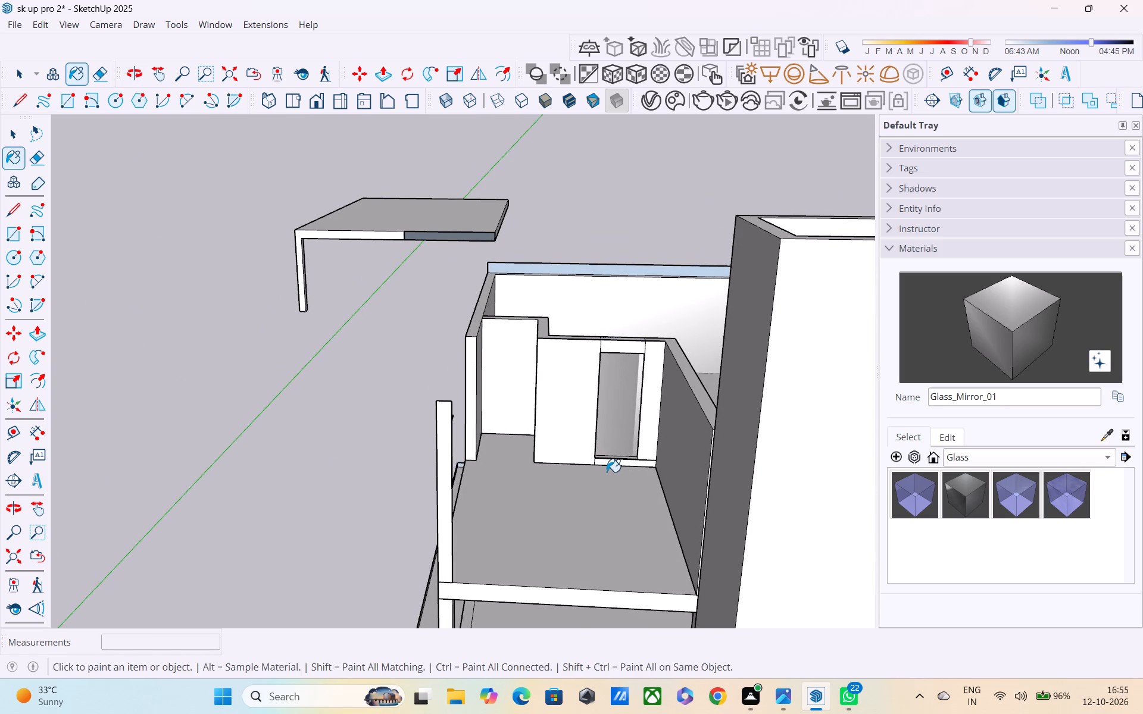
{"action": "key", "text": "space"}
Erase the two short edges across the wall top that separate the section above the door opening from the adjoining partition.
{"action": "key", "text": "e"}
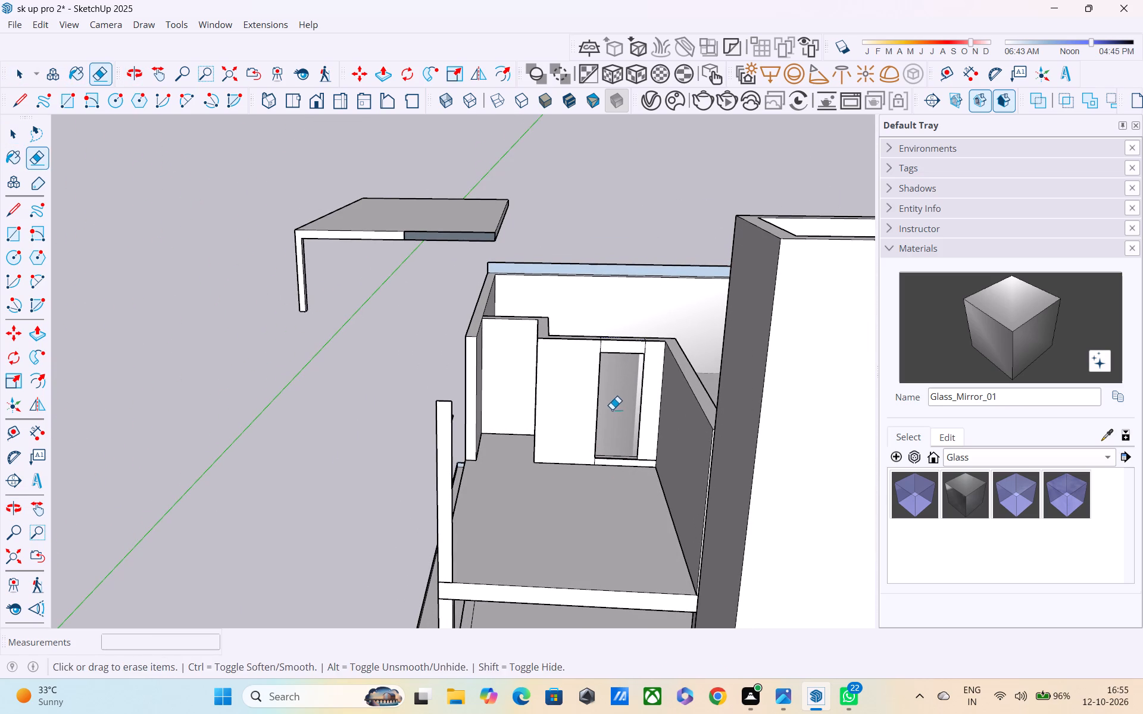
{"action": "middle_click_drag", "start_coordinate": [619, 414], "coordinate": [654, 527]}
{"action": "scroll", "coordinate": [636, 401], "scroll_direction": "up", "scroll_amount": 4}
{"action": "middle_click_drag", "start_coordinate": [628, 402], "coordinate": [651, 489]}
{"action": "scroll", "coordinate": [594, 390], "scroll_direction": "up", "scroll_amount": 2}
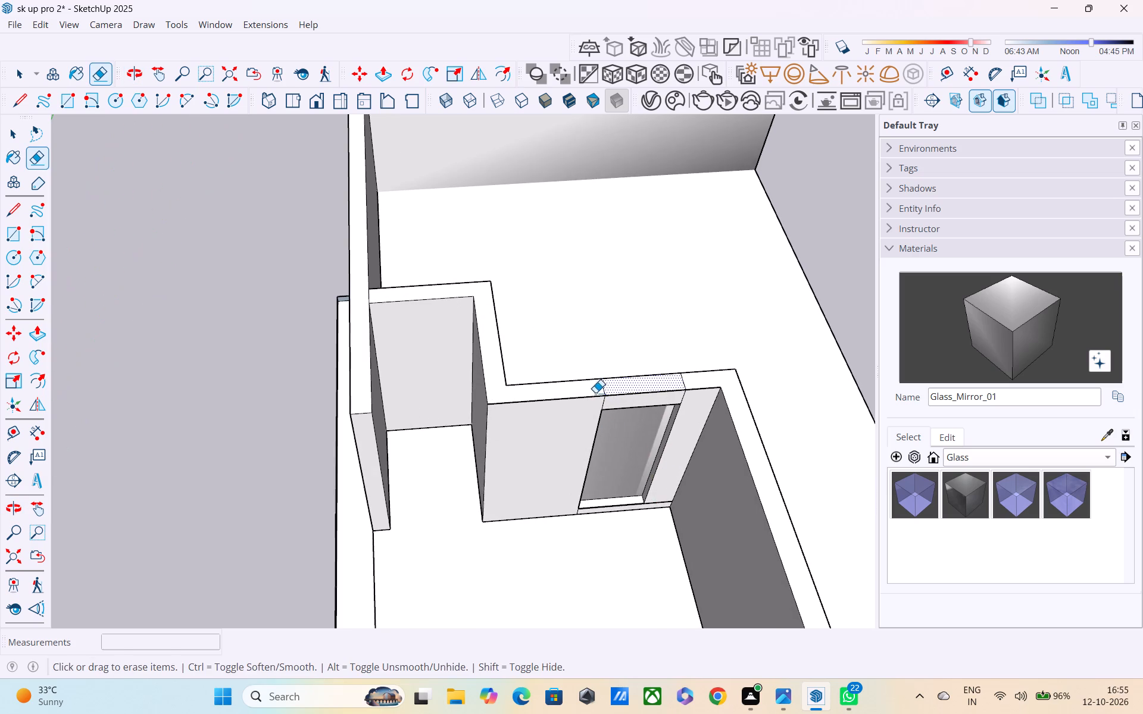
{"action": "middle_click_drag", "start_coordinate": [615, 400], "coordinate": [634, 530]}
{"action": "scroll", "coordinate": [608, 454], "scroll_direction": "up", "scroll_amount": 3}
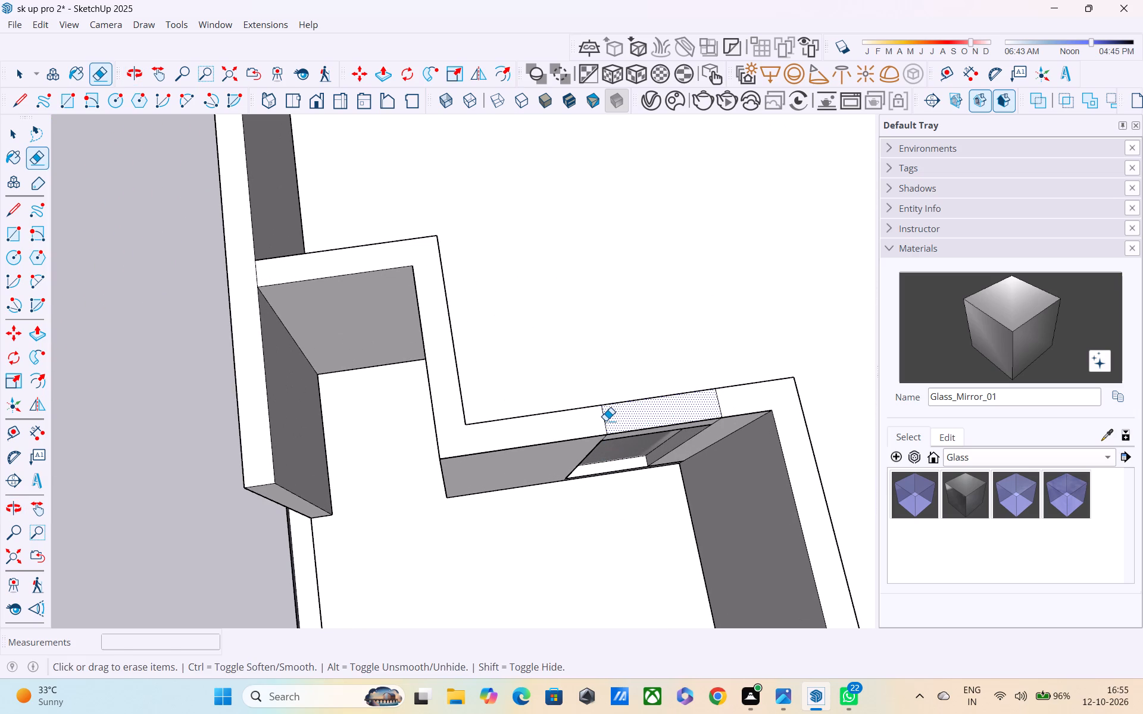
{"action": "left_click", "coordinate": [606, 420]}
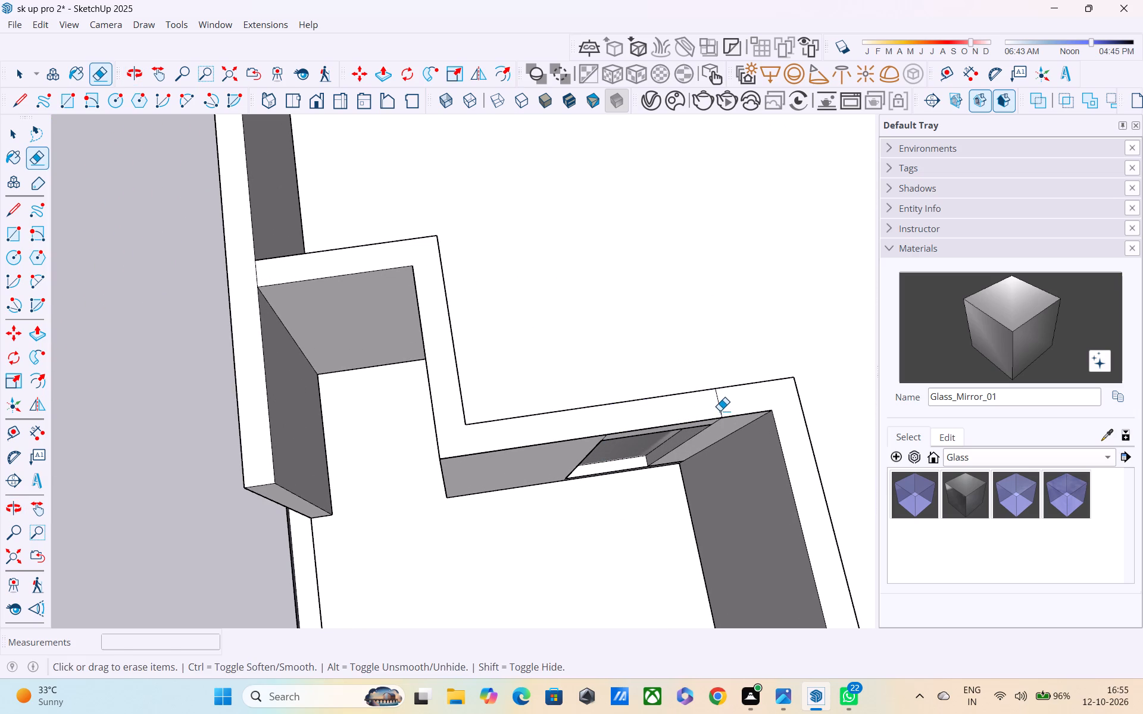
{"action": "left_click", "coordinate": [722, 410]}
Erase the two short vertical seam edges above the door opening on the room side of the partition.
{"action": "scroll", "coordinate": [722, 414], "scroll_direction": "down", "scroll_amount": 4}
{"action": "scroll", "coordinate": [555, 590], "scroll_direction": "down", "scroll_amount": 1}
{"action": "middle_click_drag", "start_coordinate": [555, 571], "coordinate": [552, 455]}
{"action": "scroll", "coordinate": [558, 487], "scroll_direction": "down", "scroll_amount": 5}
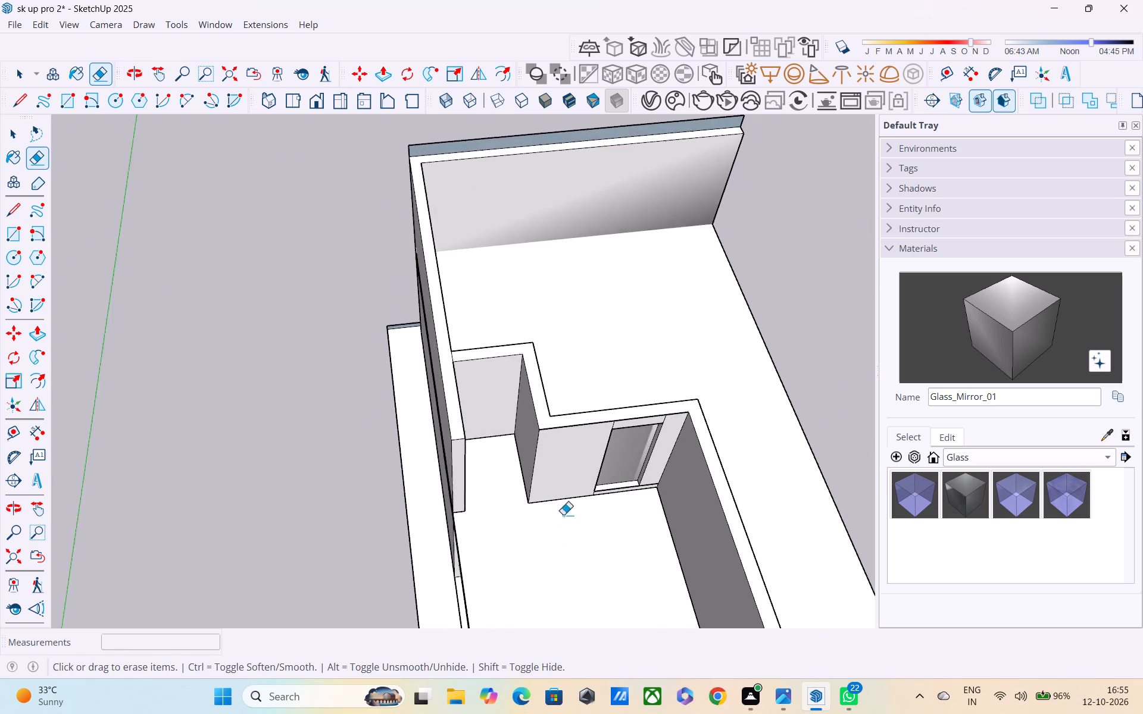
{"action": "middle_click_drag", "start_coordinate": [602, 483], "coordinate": [591, 412]}
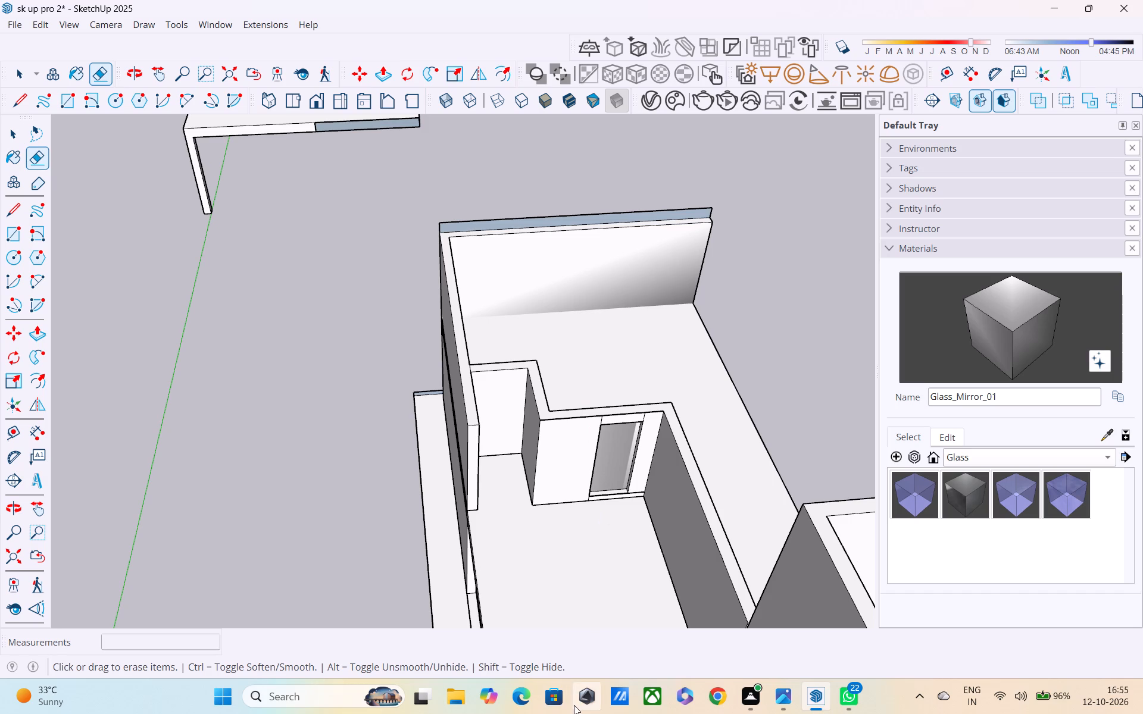
{"action": "middle_click_drag", "start_coordinate": [573, 704], "coordinate": [520, 713], "text": "shift"}
{"action": "scroll", "coordinate": [664, 586], "scroll_direction": "down", "scroll_amount": 2}
{"action": "middle_click_drag", "start_coordinate": [607, 552], "coordinate": [568, 450]}
{"action": "scroll", "coordinate": [586, 421], "scroll_direction": "up", "scroll_amount": 1}
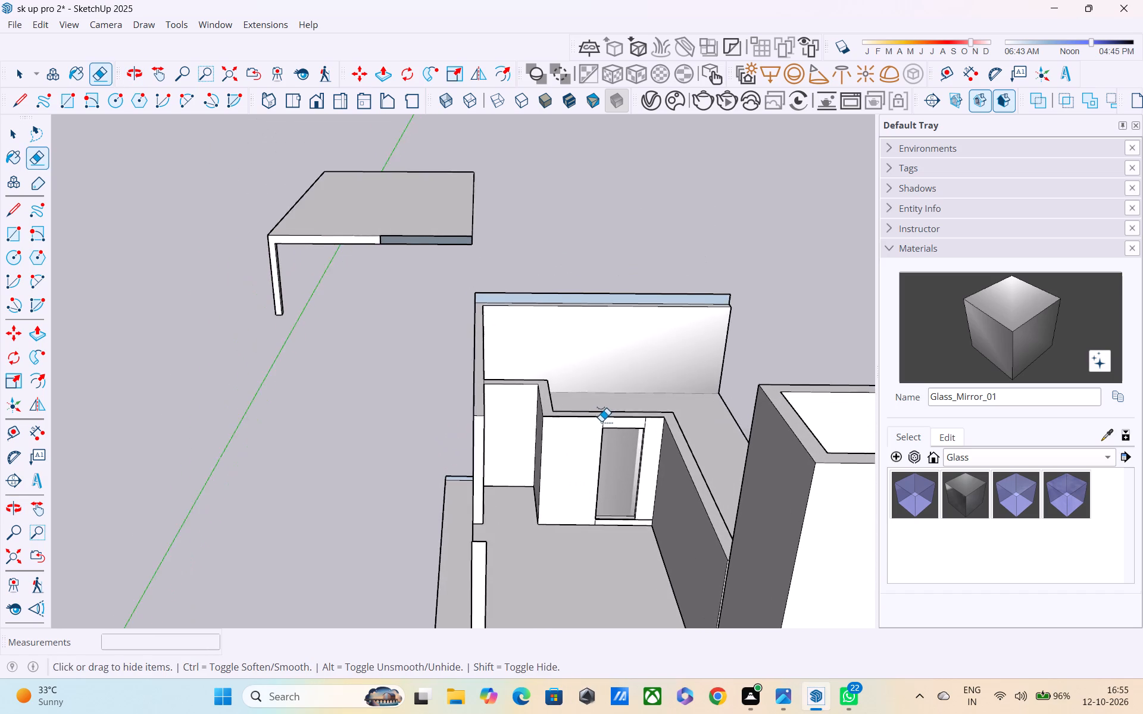
{"action": "scroll", "coordinate": [601, 421], "scroll_direction": "up", "scroll_amount": 5}
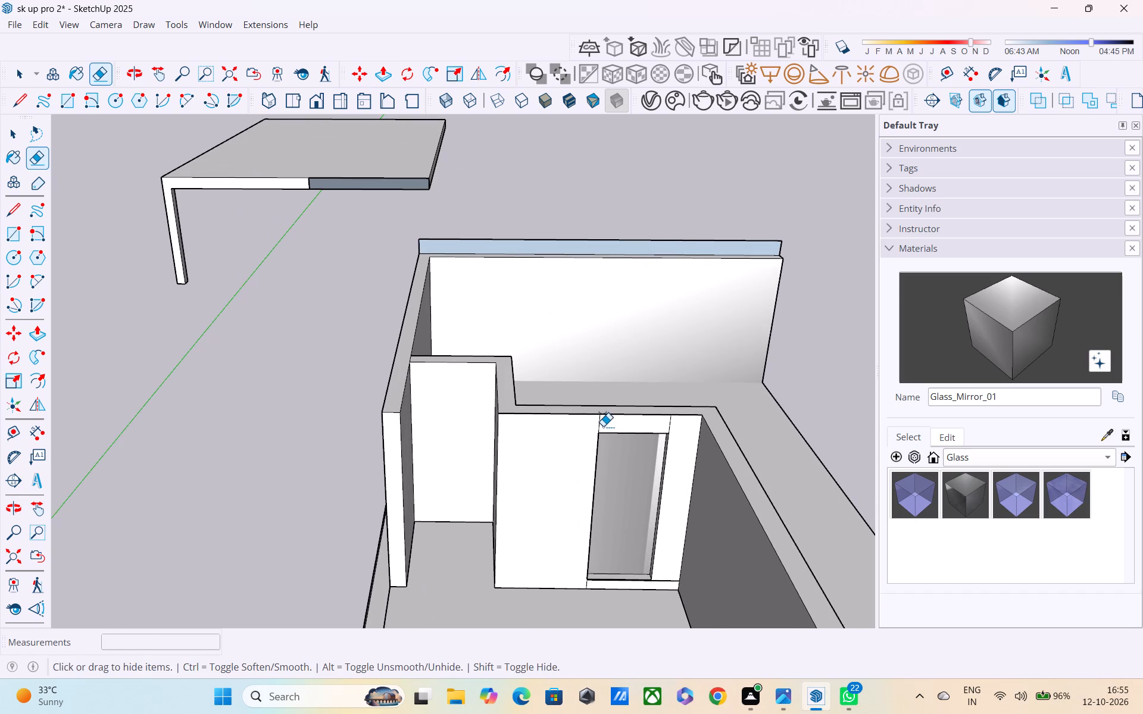
{"action": "left_click", "coordinate": [601, 425]}
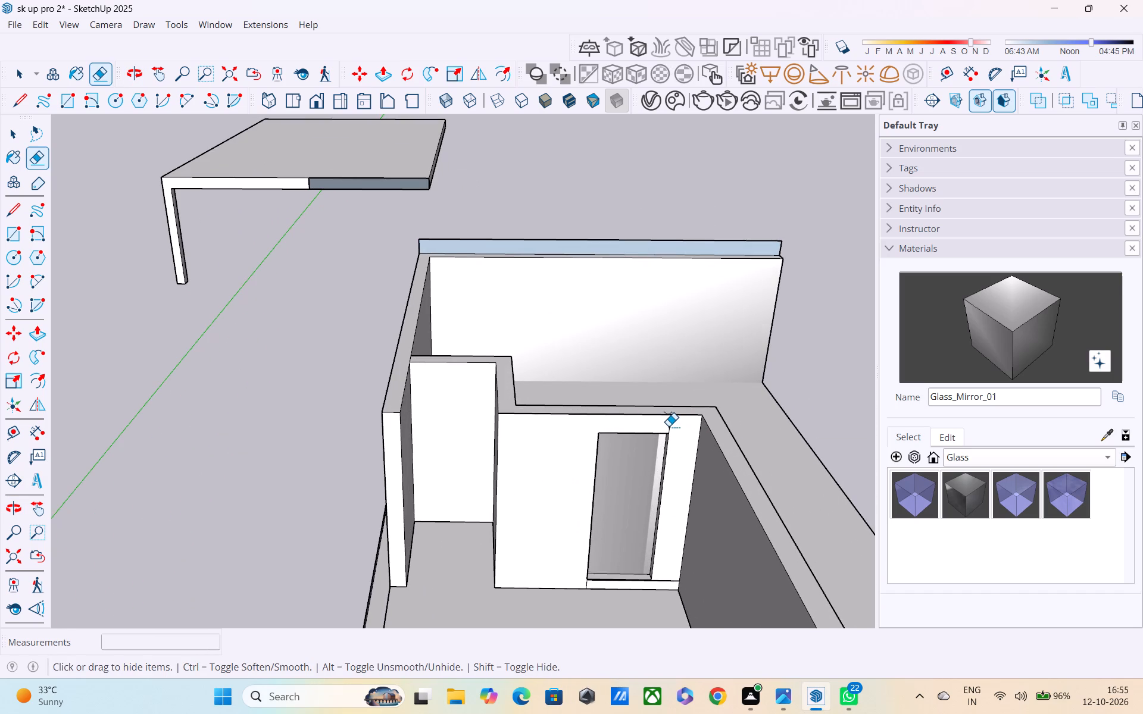
{"action": "left_click", "coordinate": [672, 428]}
Erase the short horizontal seam edge between the door opening's lower corner and the adjoining side wall.
{"action": "scroll", "coordinate": [619, 577], "scroll_direction": "down", "scroll_amount": 1}
{"action": "middle_click_drag", "start_coordinate": [619, 577], "coordinate": [576, 366]}
{"action": "scroll", "coordinate": [767, 460], "scroll_direction": "up", "scroll_amount": 1}
{"action": "middle_click_drag", "start_coordinate": [644, 474], "coordinate": [675, 566]}
{"action": "scroll", "coordinate": [676, 550], "scroll_direction": "up", "scroll_amount": 3}
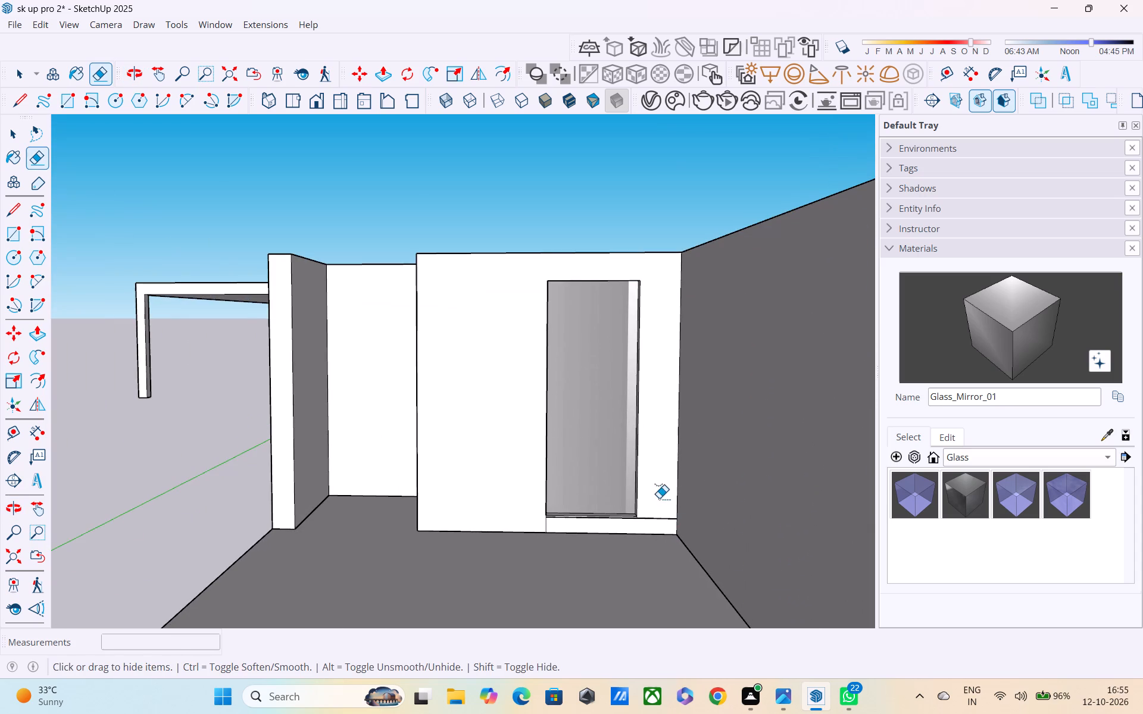
{"action": "left_click", "coordinate": [656, 519]}
{"action": "left_click", "coordinate": [655, 522]}
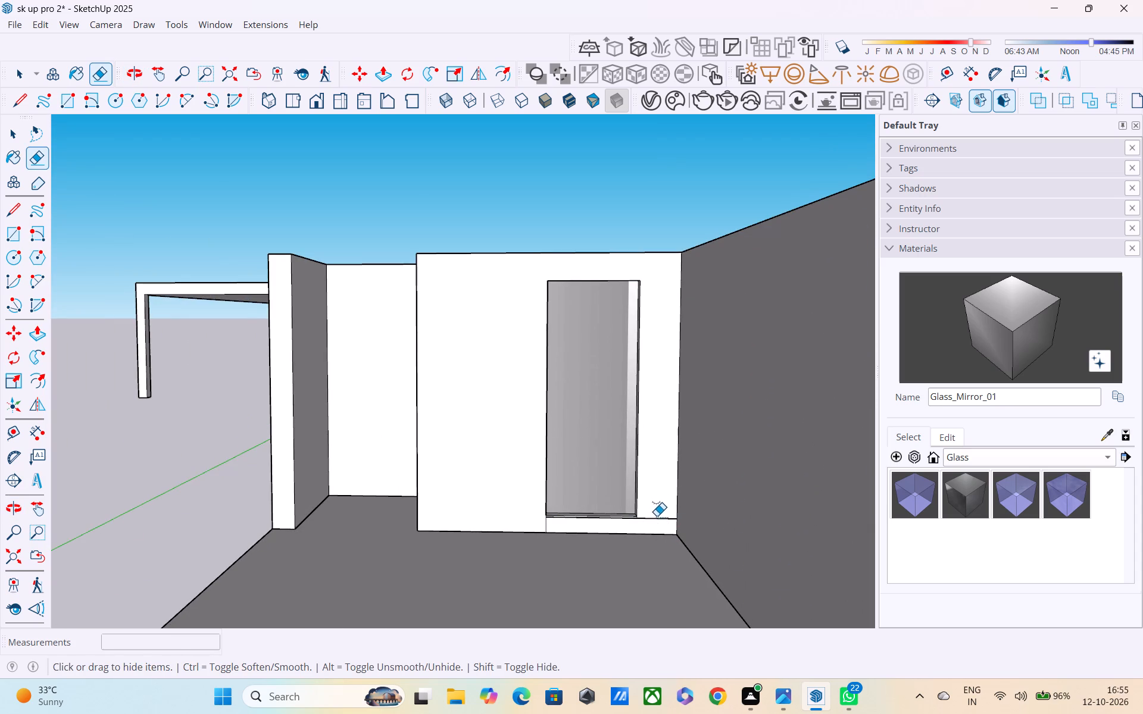
{"action": "scroll", "coordinate": [658, 524], "scroll_direction": "up", "scroll_amount": 9}
{"action": "left_click", "coordinate": [658, 512]}
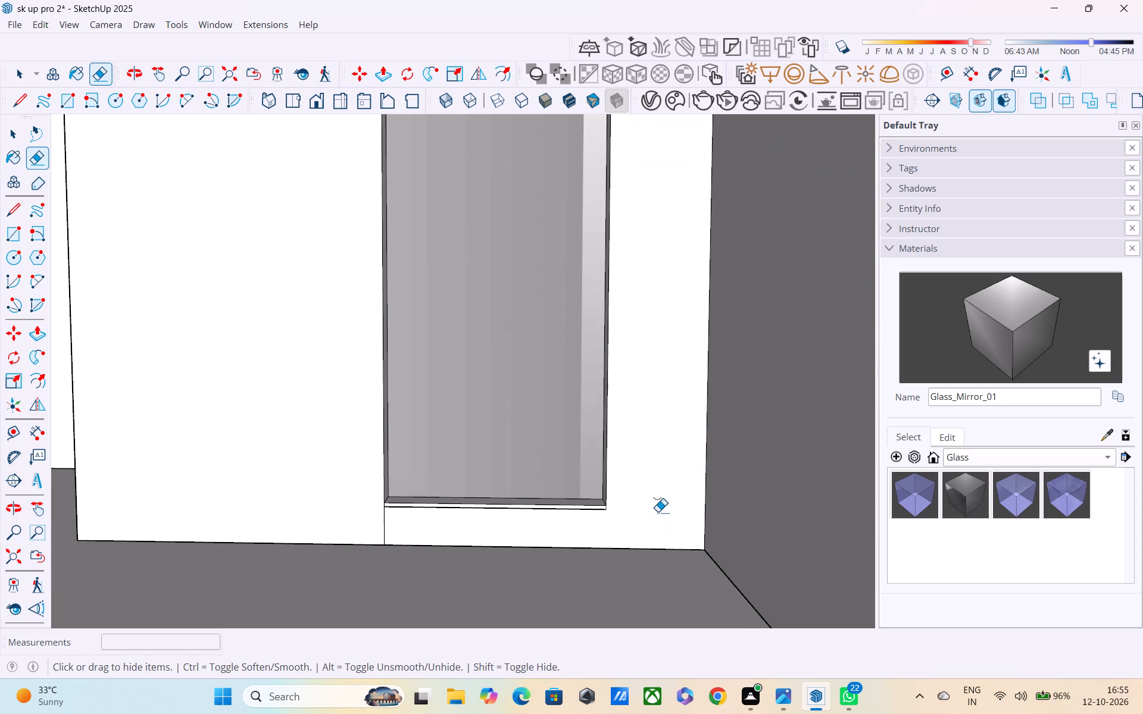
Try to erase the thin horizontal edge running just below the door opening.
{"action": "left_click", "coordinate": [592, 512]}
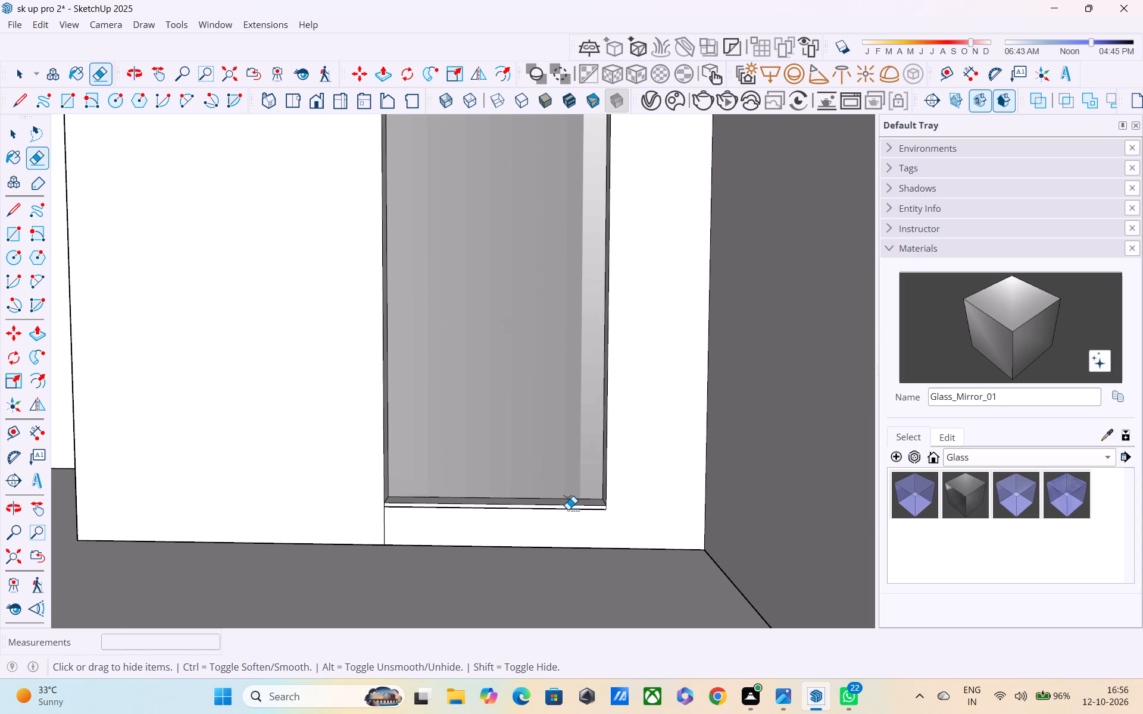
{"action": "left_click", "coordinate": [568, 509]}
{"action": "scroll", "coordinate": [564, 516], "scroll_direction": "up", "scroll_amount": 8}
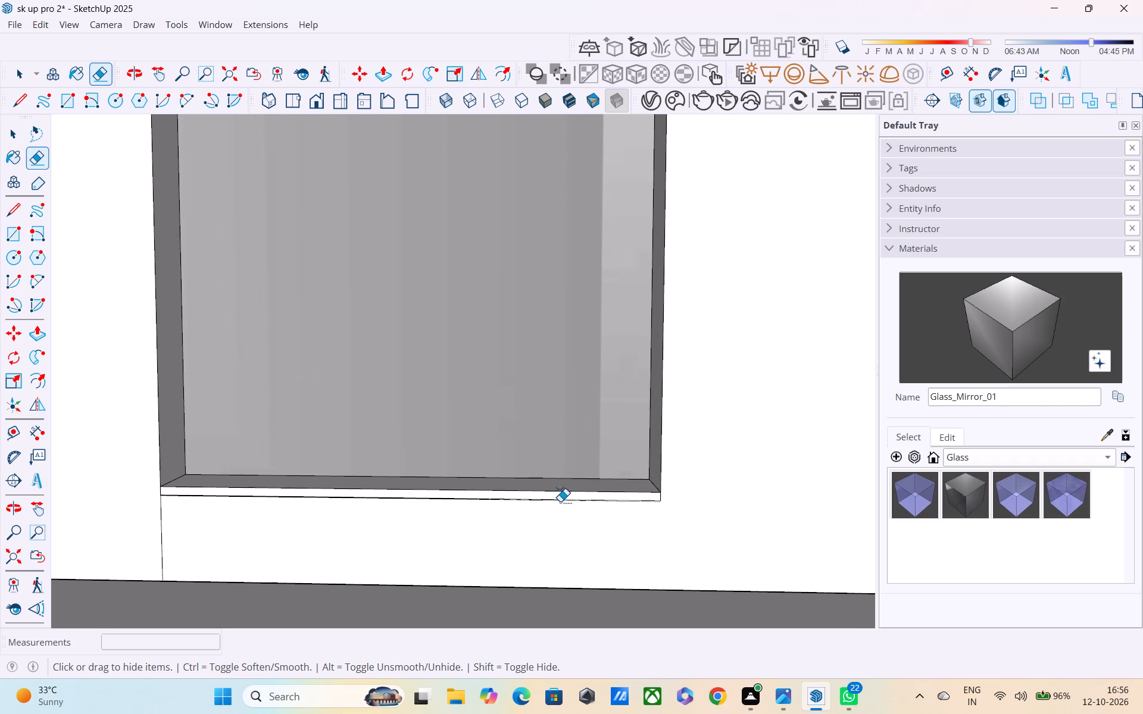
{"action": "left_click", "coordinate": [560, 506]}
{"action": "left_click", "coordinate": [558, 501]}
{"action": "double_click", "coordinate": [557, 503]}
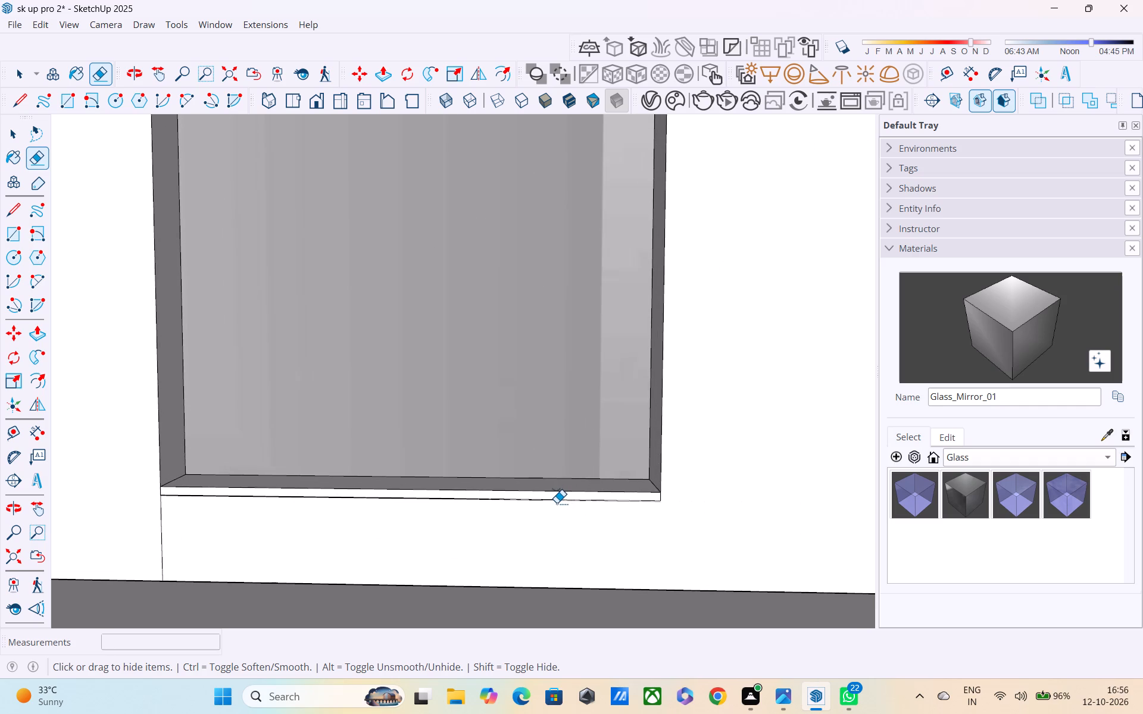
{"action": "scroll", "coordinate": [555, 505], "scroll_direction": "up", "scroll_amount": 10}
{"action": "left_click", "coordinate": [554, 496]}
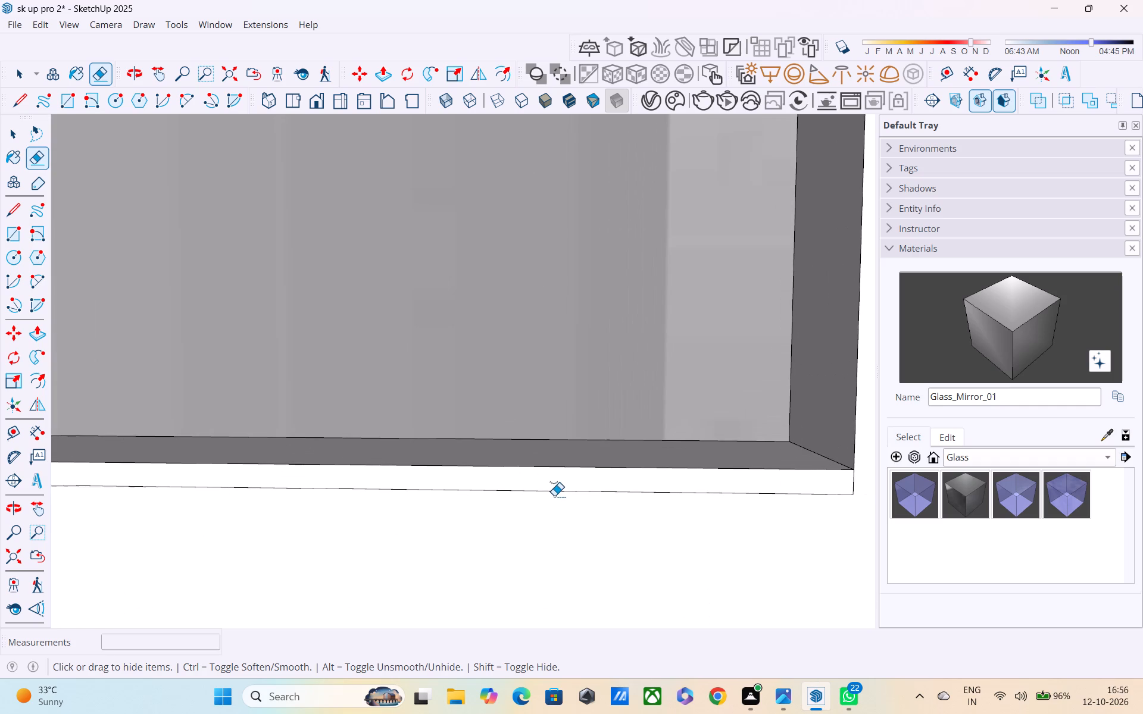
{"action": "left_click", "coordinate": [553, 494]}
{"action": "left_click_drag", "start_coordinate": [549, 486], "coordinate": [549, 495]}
Erase the short vertical seam edge between the door opening's lower corner and the floor.
{"action": "scroll", "coordinate": [548, 496], "scroll_direction": "down", "scroll_amount": 10}
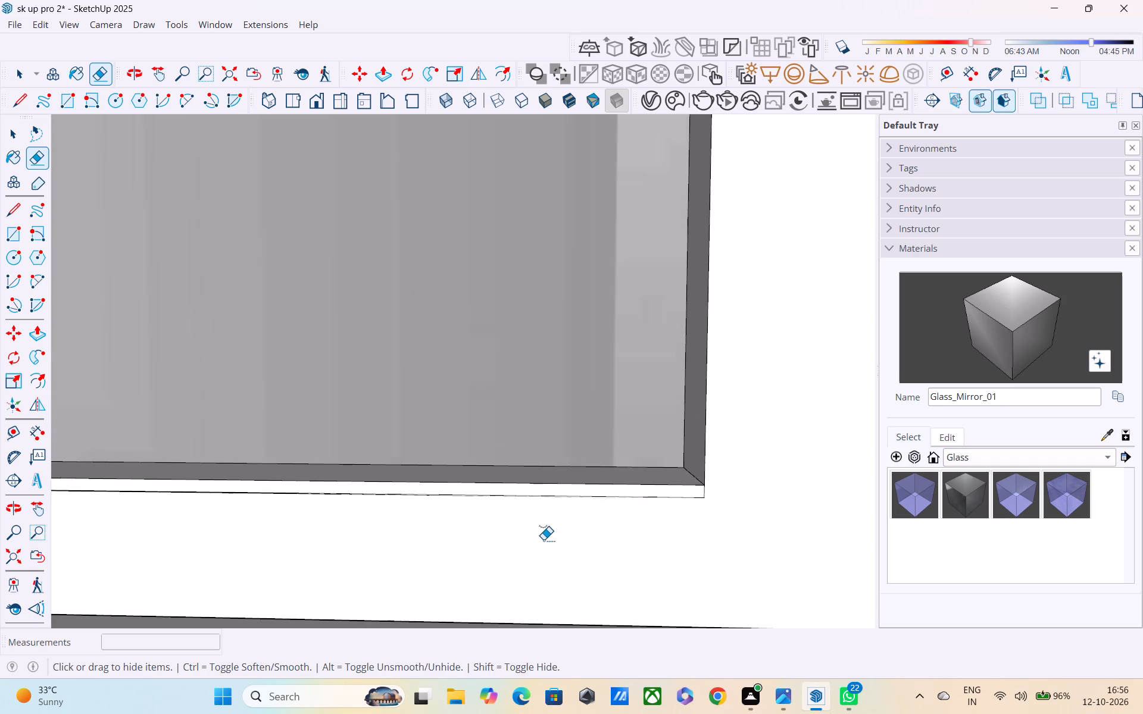
{"action": "scroll", "coordinate": [542, 536], "scroll_direction": "down", "scroll_amount": 5}
{"action": "left_click", "coordinate": [276, 525]}
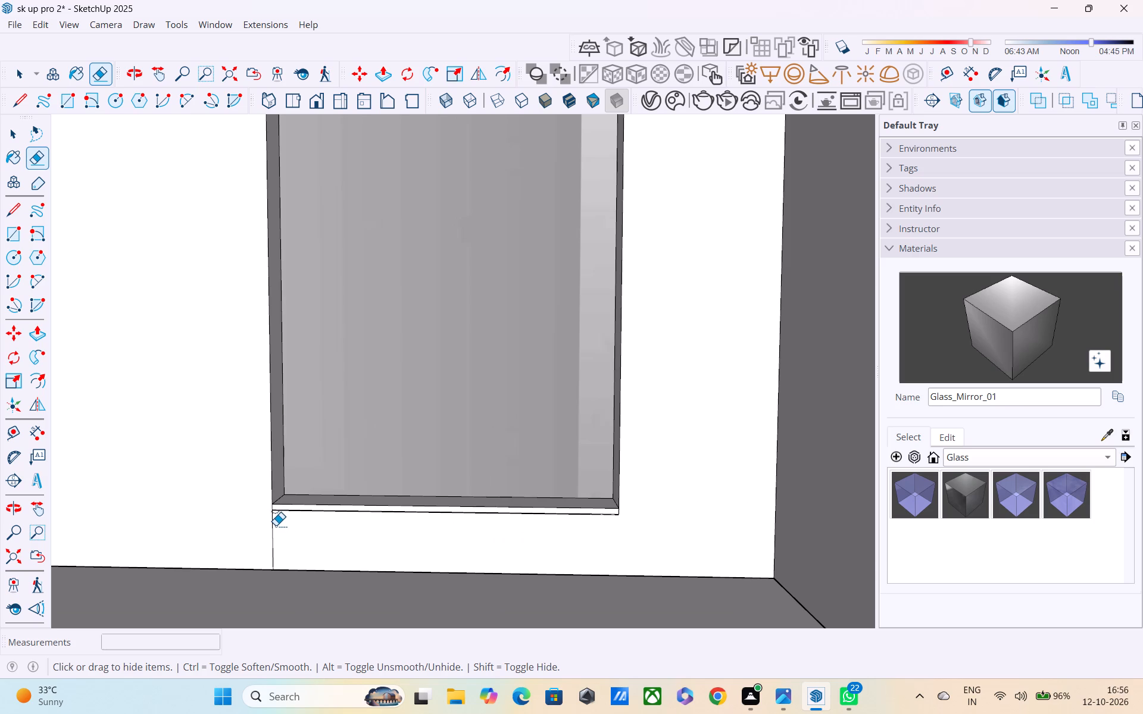
{"action": "left_click", "coordinate": [272, 535]}
Examine the cleaned door wall and the upper-storey partitions from above and from eye level.
{"action": "scroll", "coordinate": [271, 537], "scroll_direction": "down", "scroll_amount": 7}
{"action": "middle_click_drag", "start_coordinate": [317, 548], "coordinate": [357, 605]}
{"action": "scroll", "coordinate": [361, 592], "scroll_direction": "down", "scroll_amount": 10}
{"action": "middle_click_drag", "start_coordinate": [377, 563], "coordinate": [568, 659]}
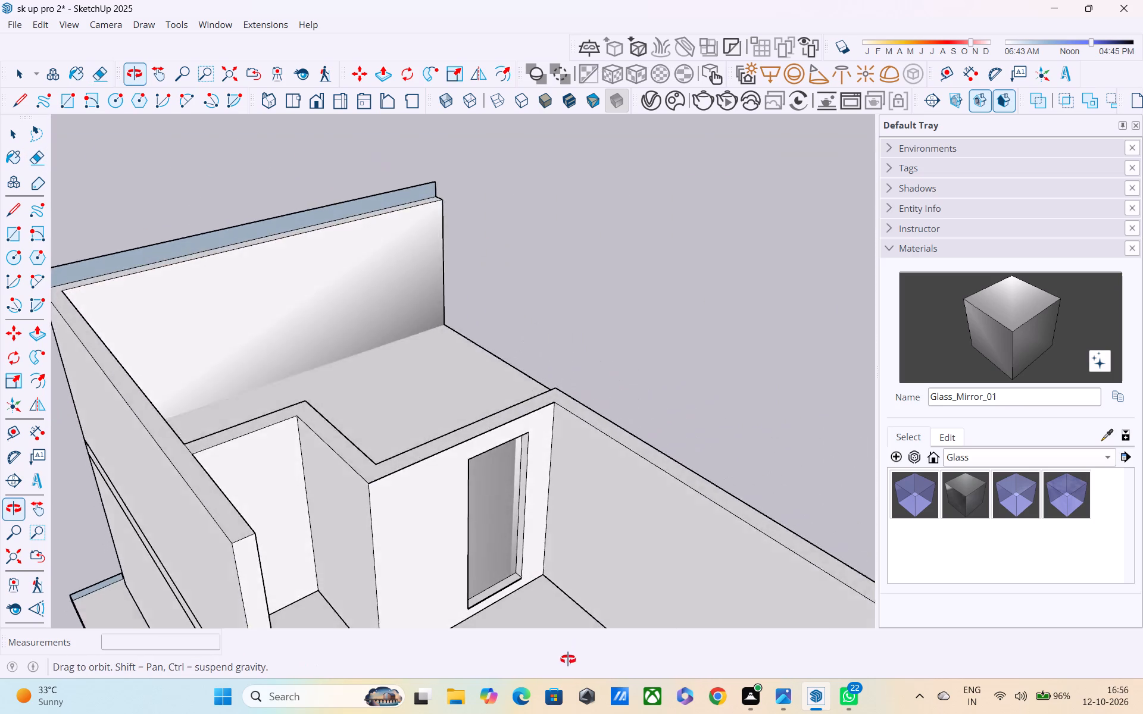
{"action": "middle_click_drag", "start_coordinate": [568, 659], "coordinate": [445, 603]}
{"action": "scroll", "coordinate": [444, 599], "scroll_direction": "up", "scroll_amount": 1}
{"action": "scroll", "coordinate": [444, 597], "scroll_direction": "down", "scroll_amount": 7}
{"action": "middle_click_drag", "start_coordinate": [442, 581], "coordinate": [442, 571]}
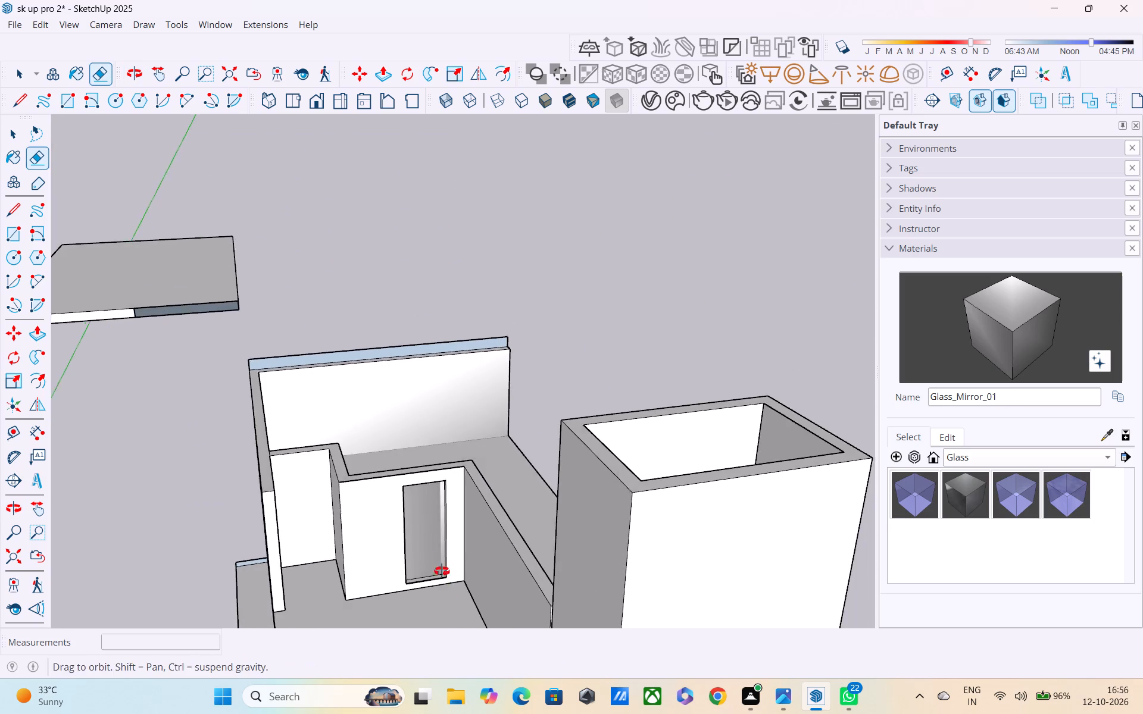
{"action": "middle_click_drag", "start_coordinate": [442, 571], "coordinate": [444, 545]}
{"action": "middle_click_drag", "start_coordinate": [444, 562], "coordinate": [446, 614]}
{"action": "scroll", "coordinate": [446, 614], "scroll_direction": "down", "scroll_amount": 7}
{"action": "middle_click_drag", "start_coordinate": [446, 614], "coordinate": [417, 605]}
{"action": "scroll", "coordinate": [417, 605], "scroll_direction": "down", "scroll_amount": 5}
{"action": "middle_click_drag", "start_coordinate": [434, 612], "coordinate": [426, 574]}
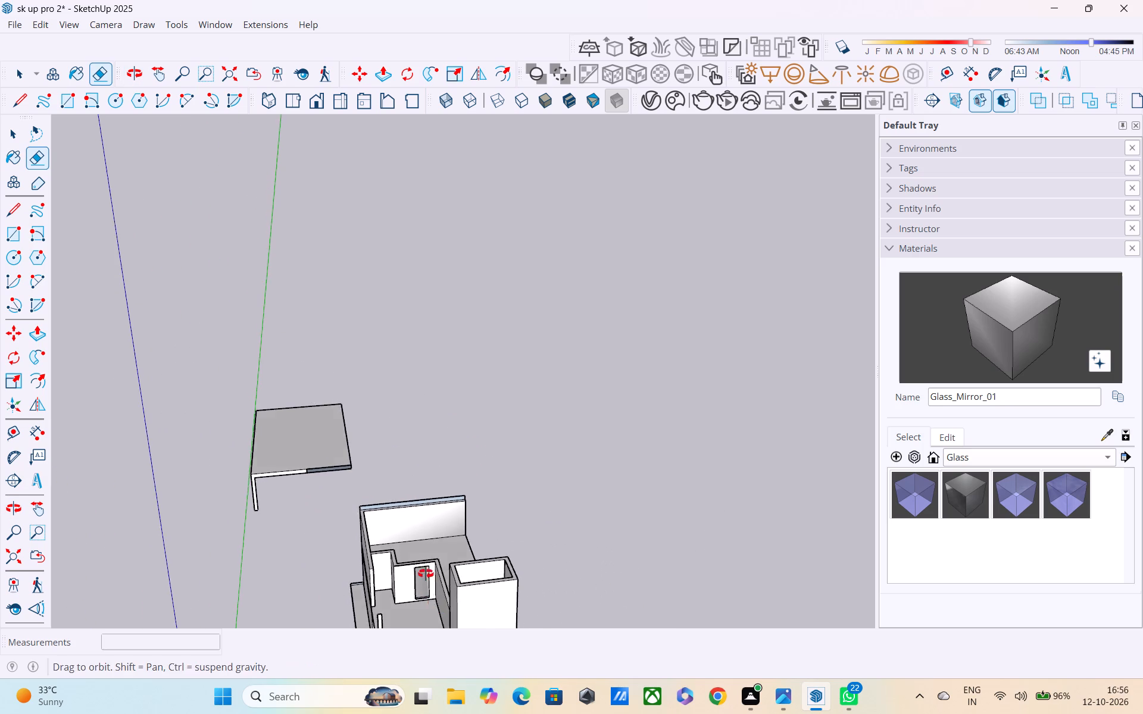
{"action": "middle_click_drag", "start_coordinate": [426, 574], "coordinate": [405, 494]}
{"action": "scroll", "coordinate": [420, 545], "scroll_direction": "up", "scroll_amount": 5}
{"action": "middle_click_drag", "start_coordinate": [402, 574], "coordinate": [414, 534]}
{"action": "scroll", "coordinate": [383, 575], "scroll_direction": "up", "scroll_amount": 2}
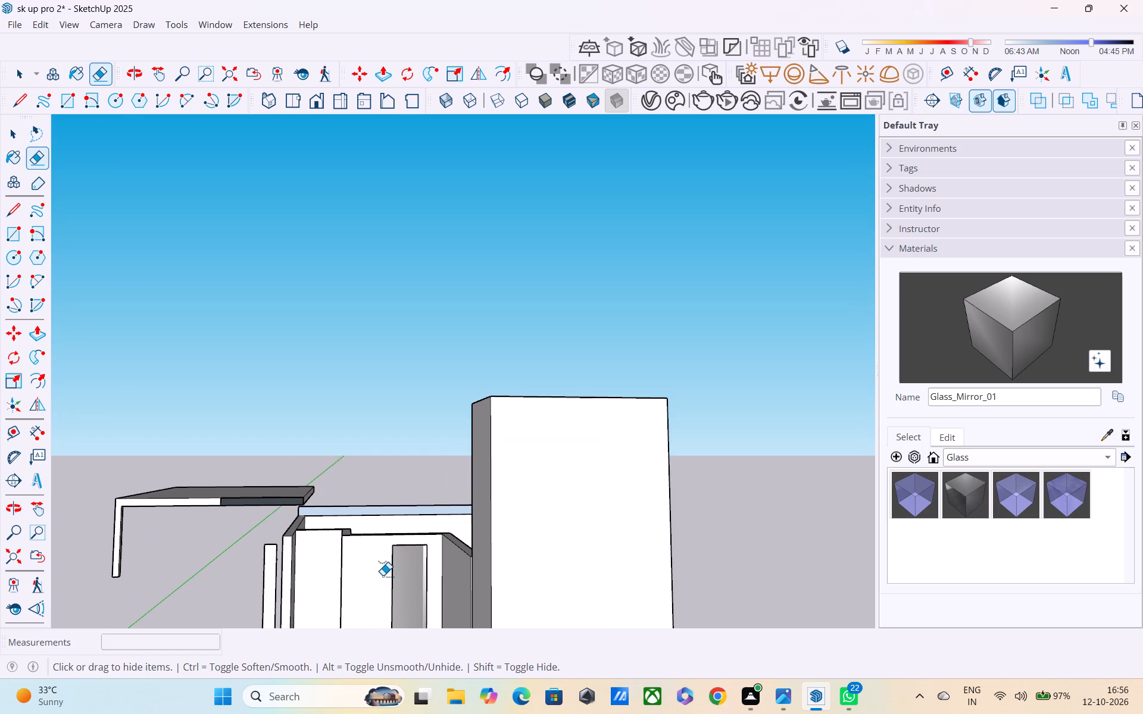
{"action": "scroll", "coordinate": [383, 575], "scroll_direction": "down", "scroll_amount": 1}
{"action": "key", "text": "Escape"}
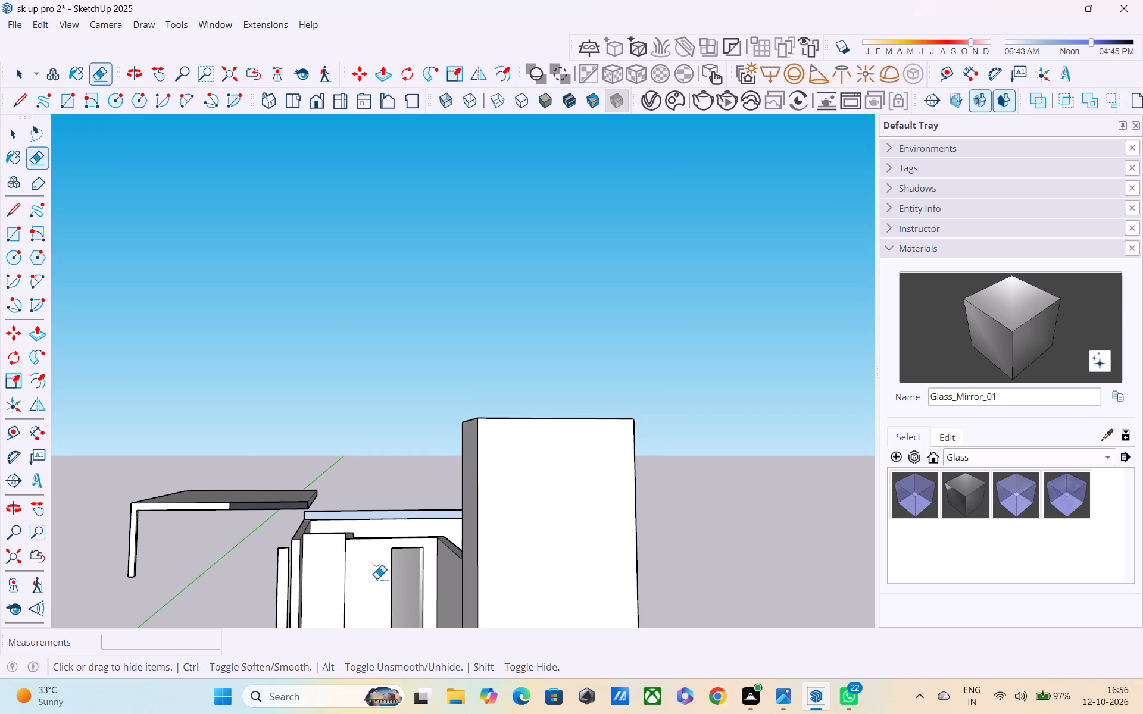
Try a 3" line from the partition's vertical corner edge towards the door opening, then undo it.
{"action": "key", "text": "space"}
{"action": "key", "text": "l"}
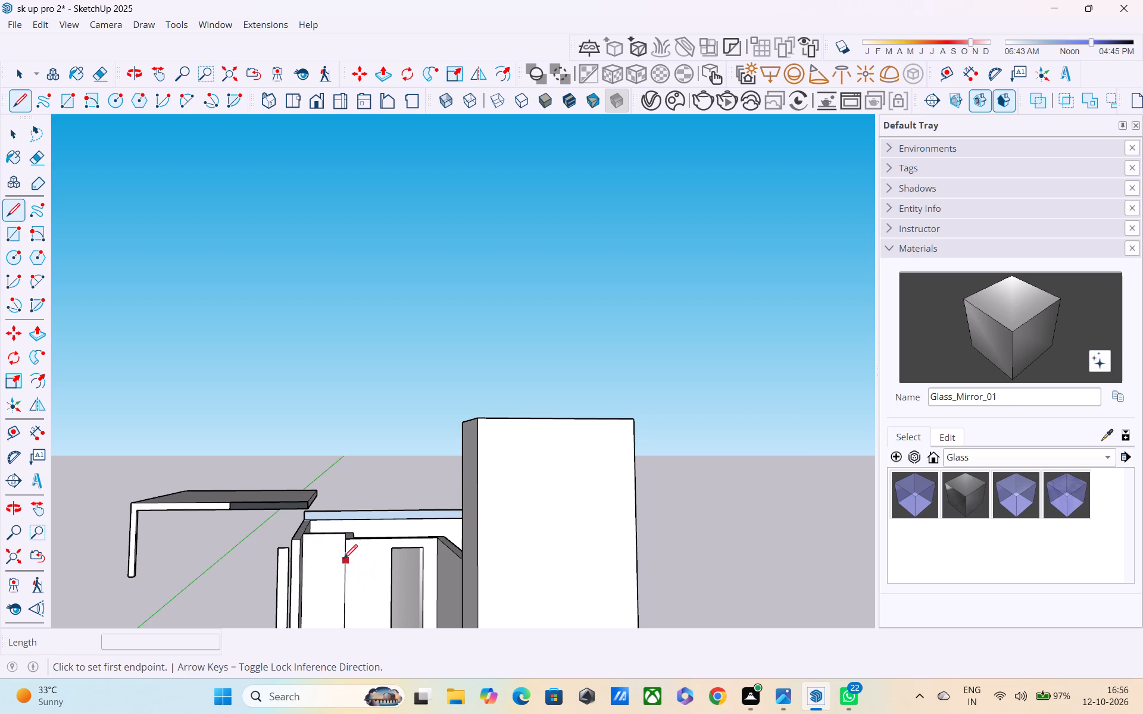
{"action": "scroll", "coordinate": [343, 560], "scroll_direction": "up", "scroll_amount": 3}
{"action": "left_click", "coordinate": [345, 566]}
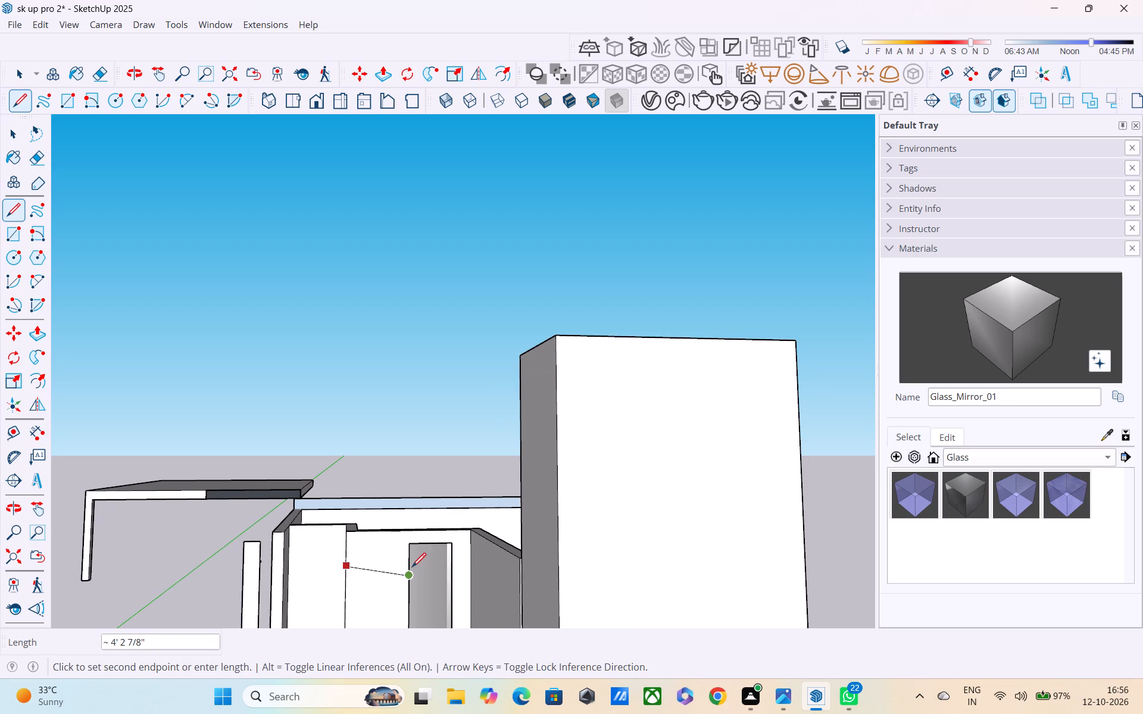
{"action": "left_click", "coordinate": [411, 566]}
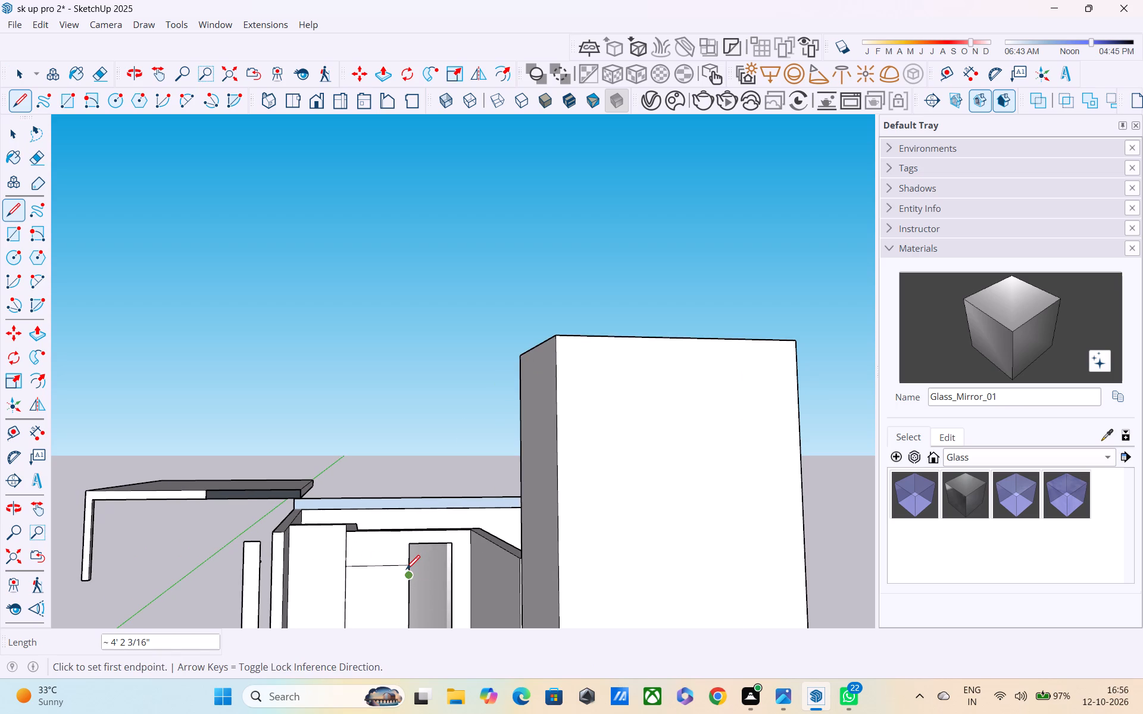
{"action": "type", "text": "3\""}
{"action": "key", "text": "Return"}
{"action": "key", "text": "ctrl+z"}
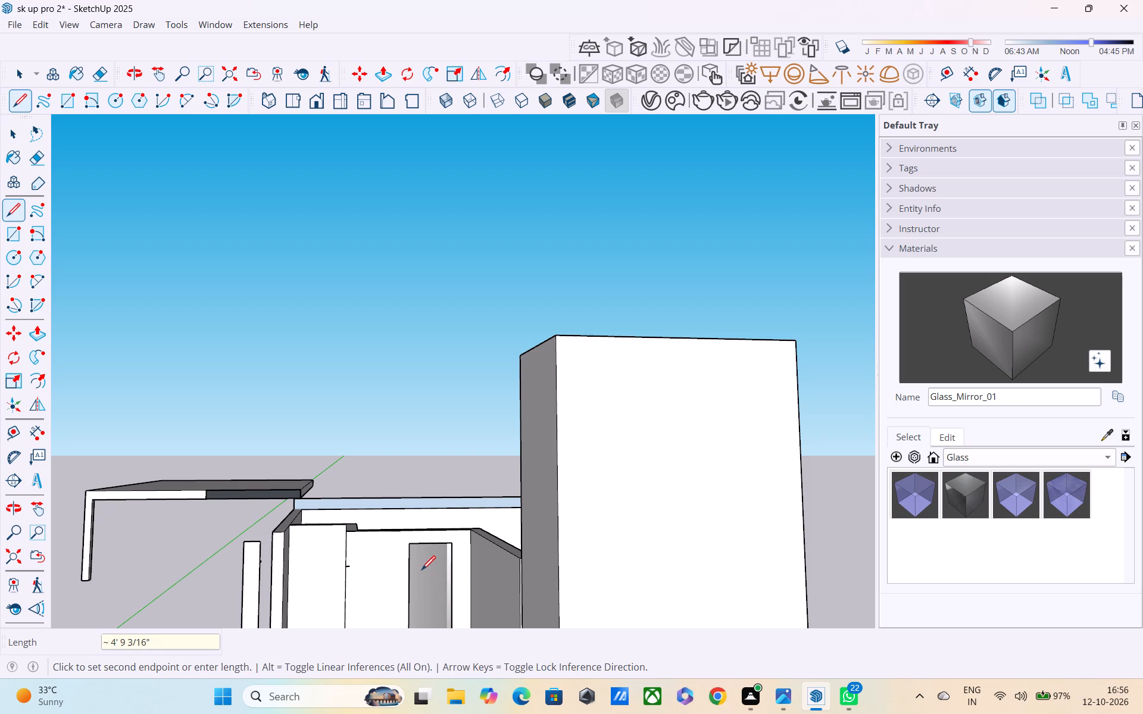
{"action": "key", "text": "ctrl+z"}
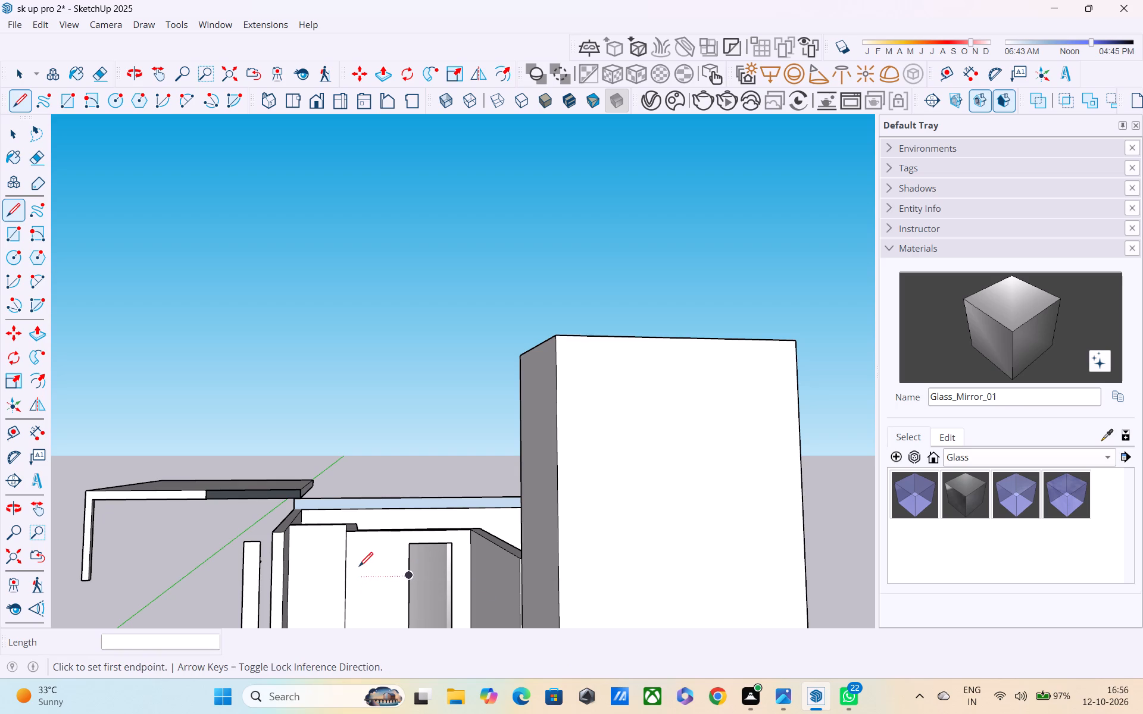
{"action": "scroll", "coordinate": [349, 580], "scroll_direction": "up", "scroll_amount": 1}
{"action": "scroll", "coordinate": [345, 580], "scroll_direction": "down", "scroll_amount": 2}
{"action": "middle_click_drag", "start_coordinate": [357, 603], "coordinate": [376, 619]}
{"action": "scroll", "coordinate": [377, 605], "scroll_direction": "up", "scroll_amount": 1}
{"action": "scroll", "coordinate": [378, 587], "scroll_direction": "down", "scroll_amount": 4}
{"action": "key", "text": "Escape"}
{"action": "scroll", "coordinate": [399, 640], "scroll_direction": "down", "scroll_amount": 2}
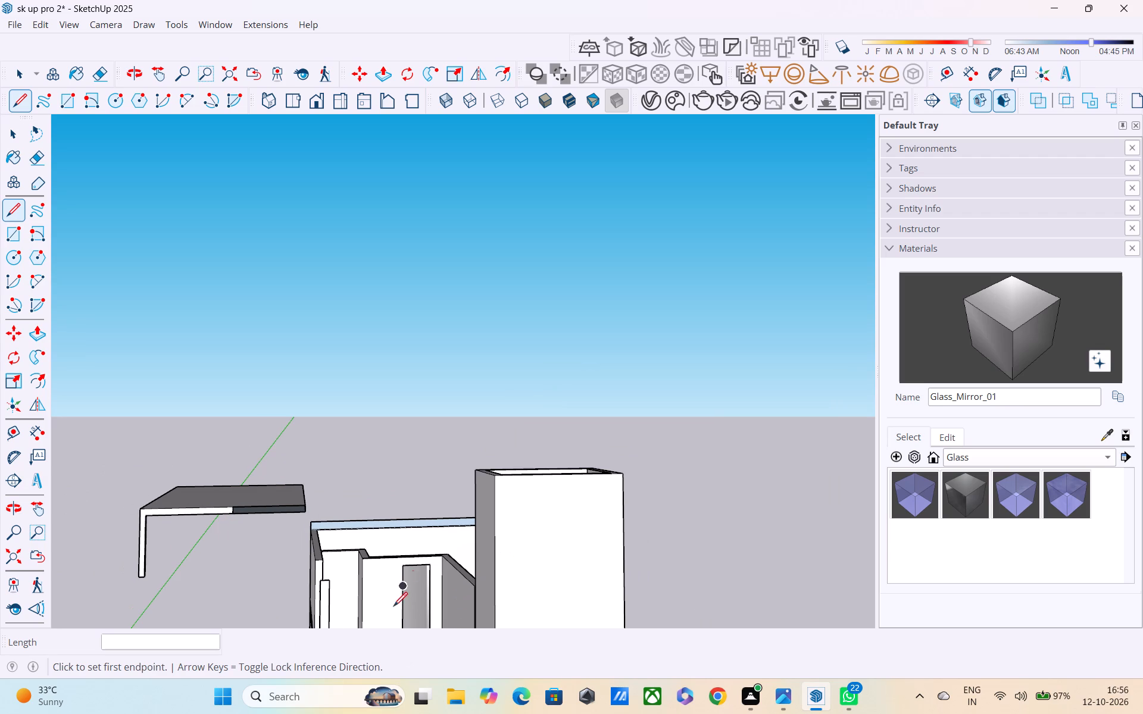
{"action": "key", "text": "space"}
Examine the whole building and the upper-storey door wall from low, distant and raised viewpoints.
{"action": "middle_click_drag", "start_coordinate": [532, 713], "coordinate": [527, 544]}
{"action": "scroll", "coordinate": [460, 577], "scroll_direction": "down", "scroll_amount": 3}
{"action": "middle_click_drag", "start_coordinate": [458, 580], "coordinate": [457, 464]}
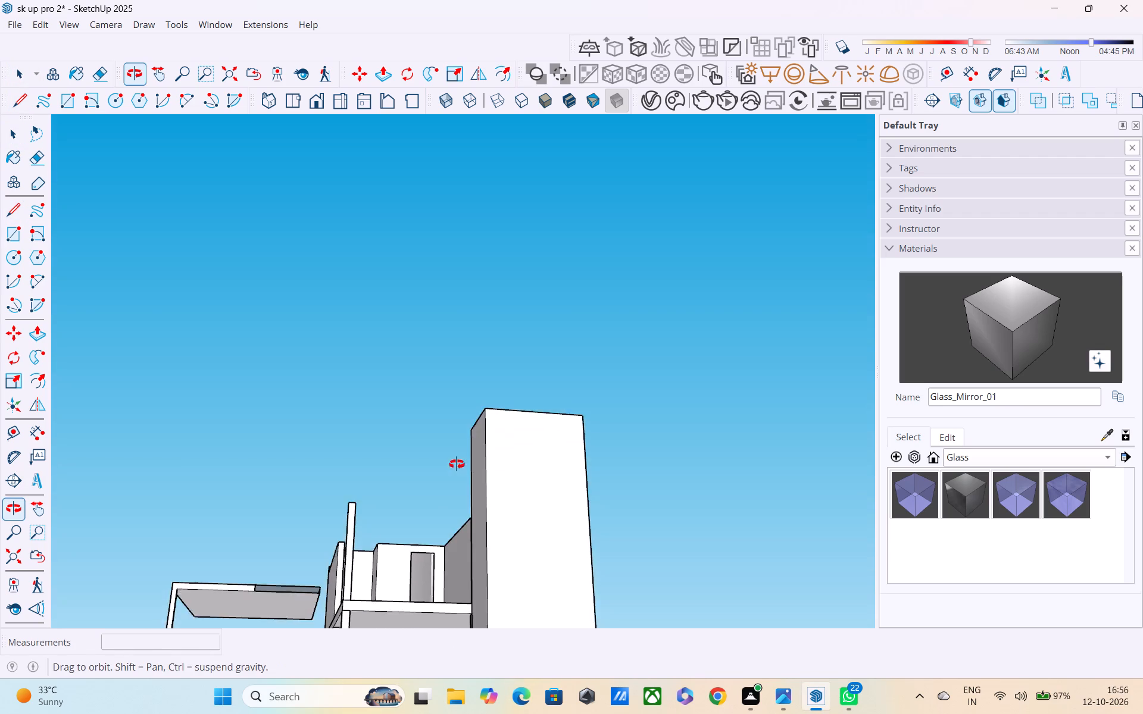
{"action": "middle_click_drag", "start_coordinate": [457, 464], "coordinate": [457, 466]}
{"action": "scroll", "coordinate": [449, 506], "scroll_direction": "up", "scroll_amount": 3}
{"action": "scroll", "coordinate": [438, 538], "scroll_direction": "down", "scroll_amount": 3}
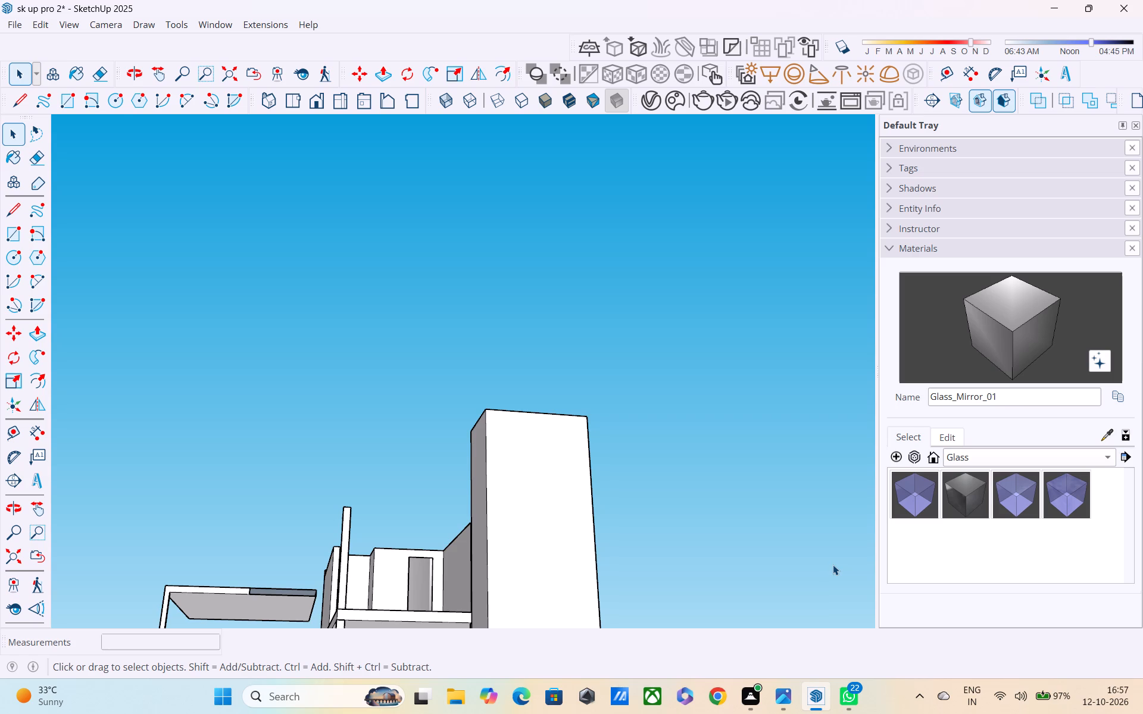
{"action": "scroll", "coordinate": [833, 565], "scroll_direction": "up", "scroll_amount": 1}
{"action": "scroll", "coordinate": [178, 340], "scroll_direction": "down", "scroll_amount": 2}
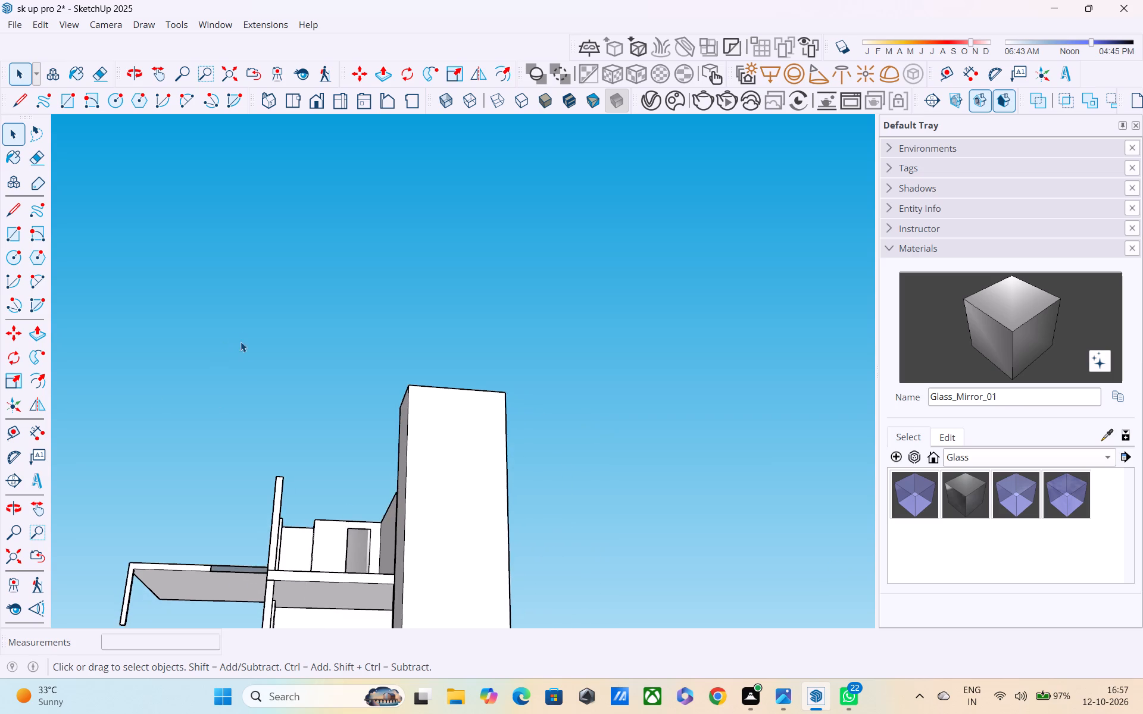
{"action": "middle_click_drag", "start_coordinate": [241, 342], "coordinate": [255, 502]}
{"action": "scroll", "coordinate": [264, 485], "scroll_direction": "down", "scroll_amount": 5}
{"action": "middle_click_drag", "start_coordinate": [295, 486], "coordinate": [310, 531]}
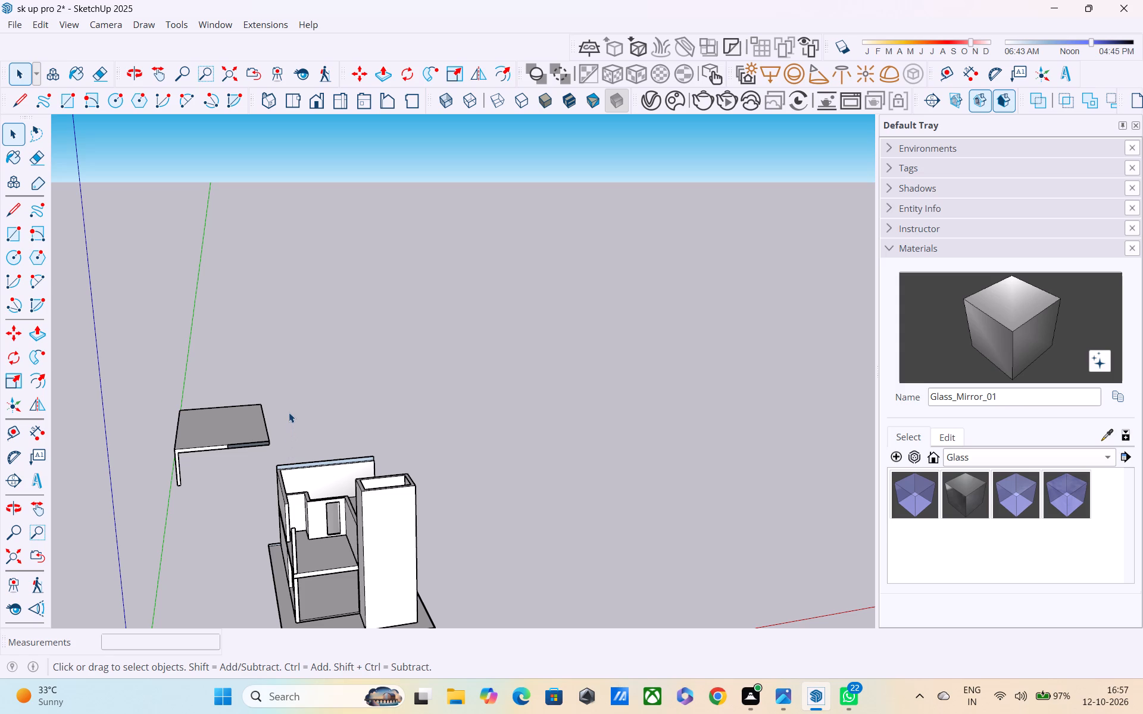
{"action": "scroll", "coordinate": [289, 412], "scroll_direction": "down", "scroll_amount": 3}
{"action": "middle_click_drag", "start_coordinate": [293, 416], "coordinate": [279, 342], "text": "shift"}
{"action": "scroll", "coordinate": [299, 402], "scroll_direction": "up", "scroll_amount": 4}
{"action": "middle_click", "coordinate": [308, 425]}
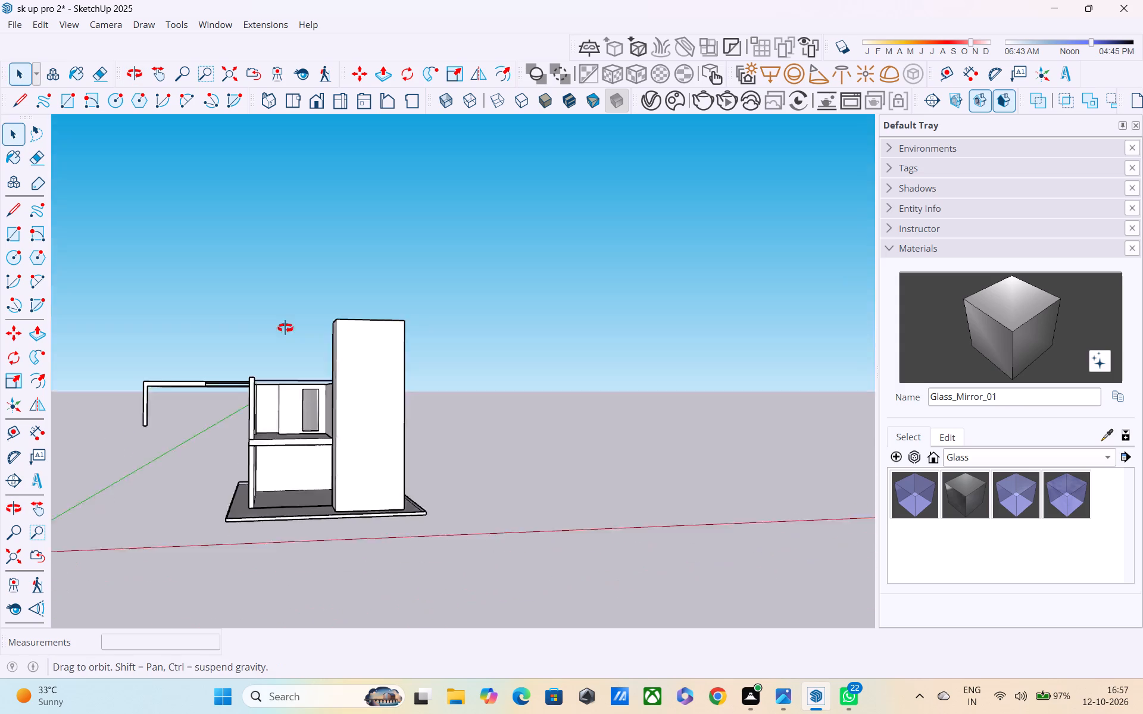
{"action": "scroll", "coordinate": [307, 428], "scroll_direction": "up", "scroll_amount": 4}
{"action": "middle_click_drag", "start_coordinate": [311, 404], "coordinate": [337, 412]}
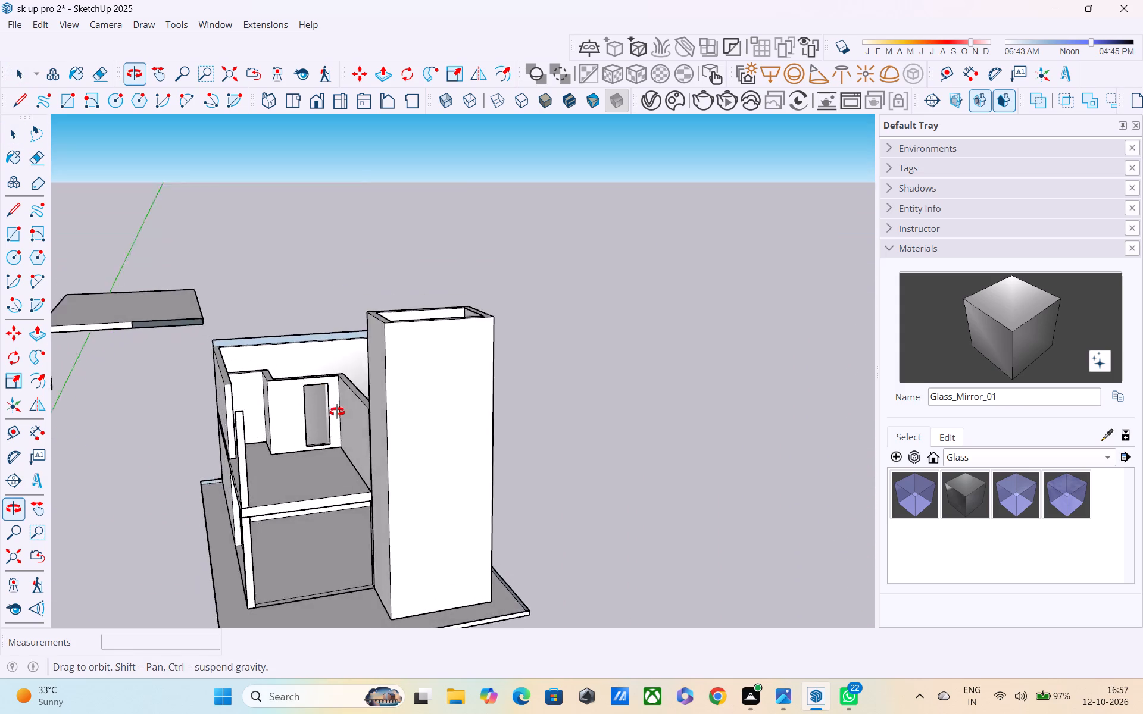
{"action": "middle_click_drag", "start_coordinate": [337, 412], "coordinate": [338, 414]}
{"action": "scroll", "coordinate": [338, 428], "scroll_direction": "up", "scroll_amount": 5}
{"action": "middle_click_drag", "start_coordinate": [312, 411], "coordinate": [310, 365]}
{"action": "scroll", "coordinate": [310, 364], "scroll_direction": "down", "scroll_amount": 2}
{"action": "scroll", "coordinate": [293, 361], "scroll_direction": "up", "scroll_amount": 3}
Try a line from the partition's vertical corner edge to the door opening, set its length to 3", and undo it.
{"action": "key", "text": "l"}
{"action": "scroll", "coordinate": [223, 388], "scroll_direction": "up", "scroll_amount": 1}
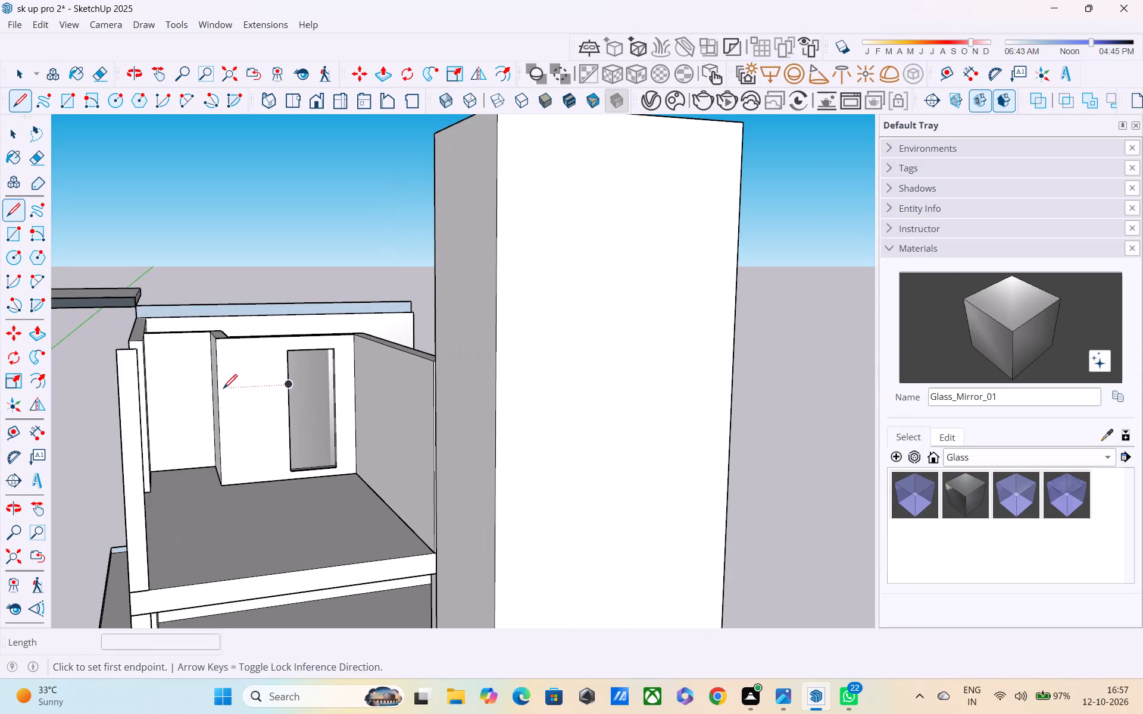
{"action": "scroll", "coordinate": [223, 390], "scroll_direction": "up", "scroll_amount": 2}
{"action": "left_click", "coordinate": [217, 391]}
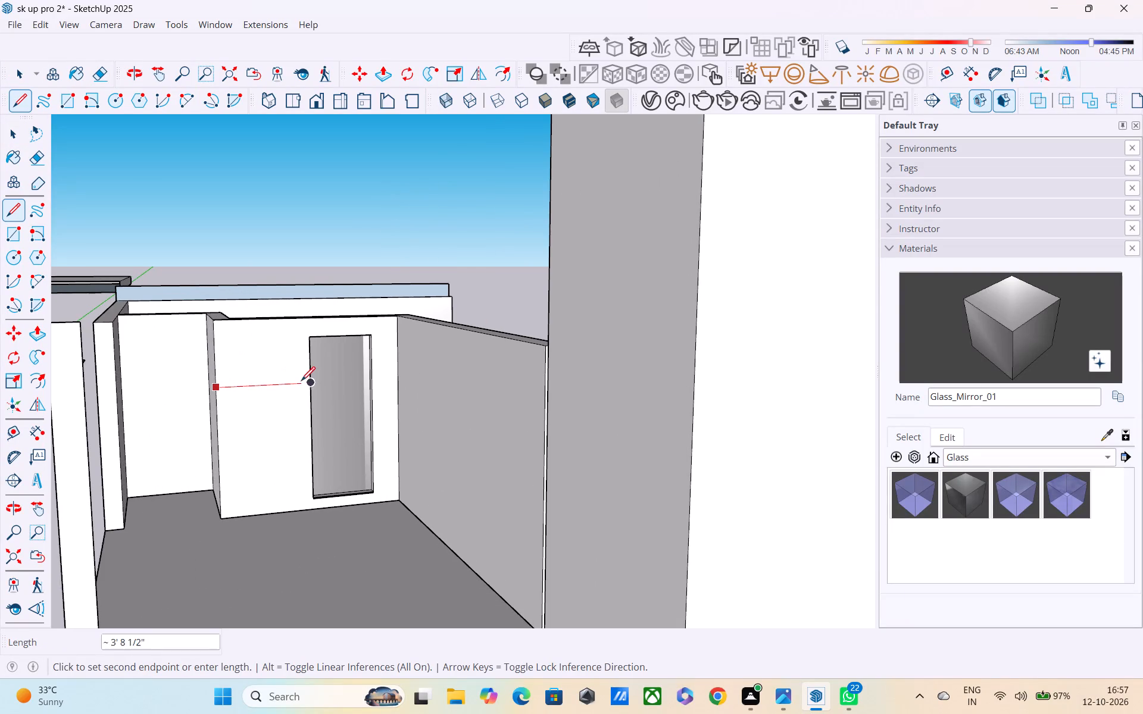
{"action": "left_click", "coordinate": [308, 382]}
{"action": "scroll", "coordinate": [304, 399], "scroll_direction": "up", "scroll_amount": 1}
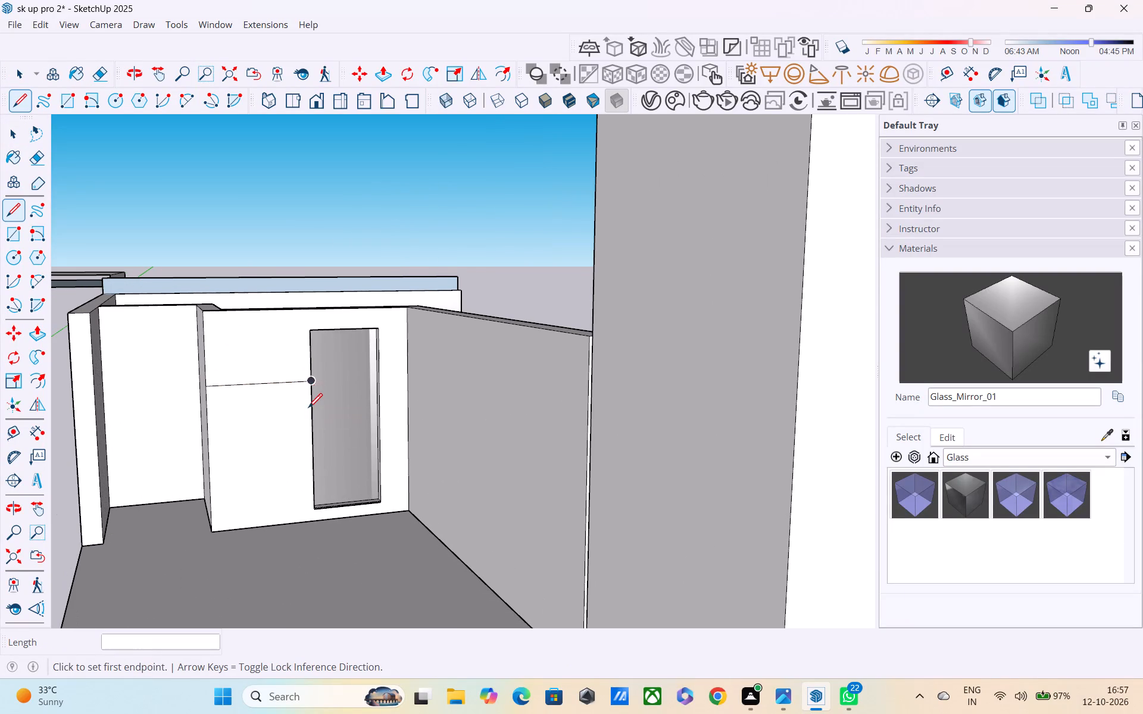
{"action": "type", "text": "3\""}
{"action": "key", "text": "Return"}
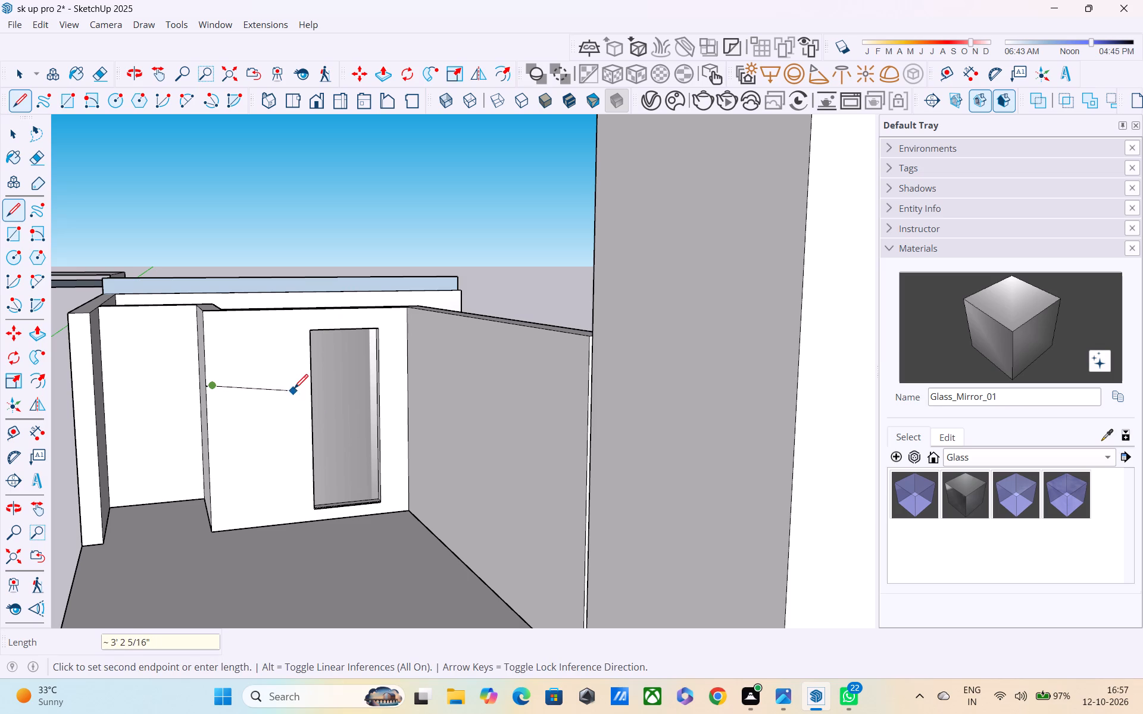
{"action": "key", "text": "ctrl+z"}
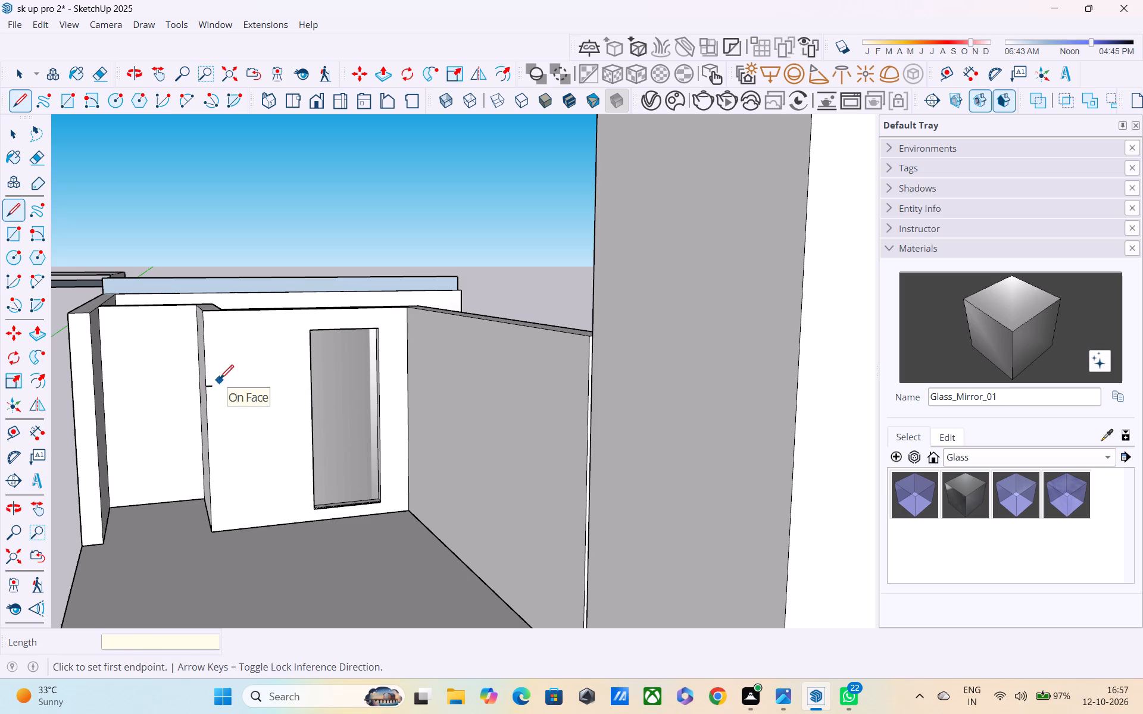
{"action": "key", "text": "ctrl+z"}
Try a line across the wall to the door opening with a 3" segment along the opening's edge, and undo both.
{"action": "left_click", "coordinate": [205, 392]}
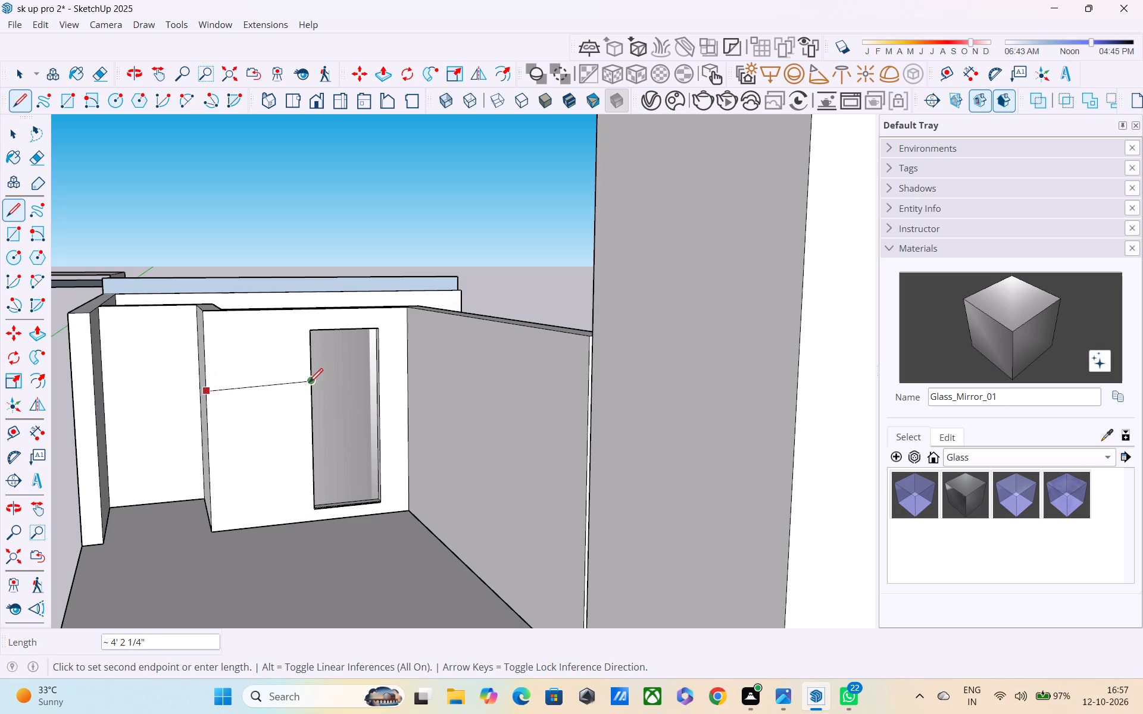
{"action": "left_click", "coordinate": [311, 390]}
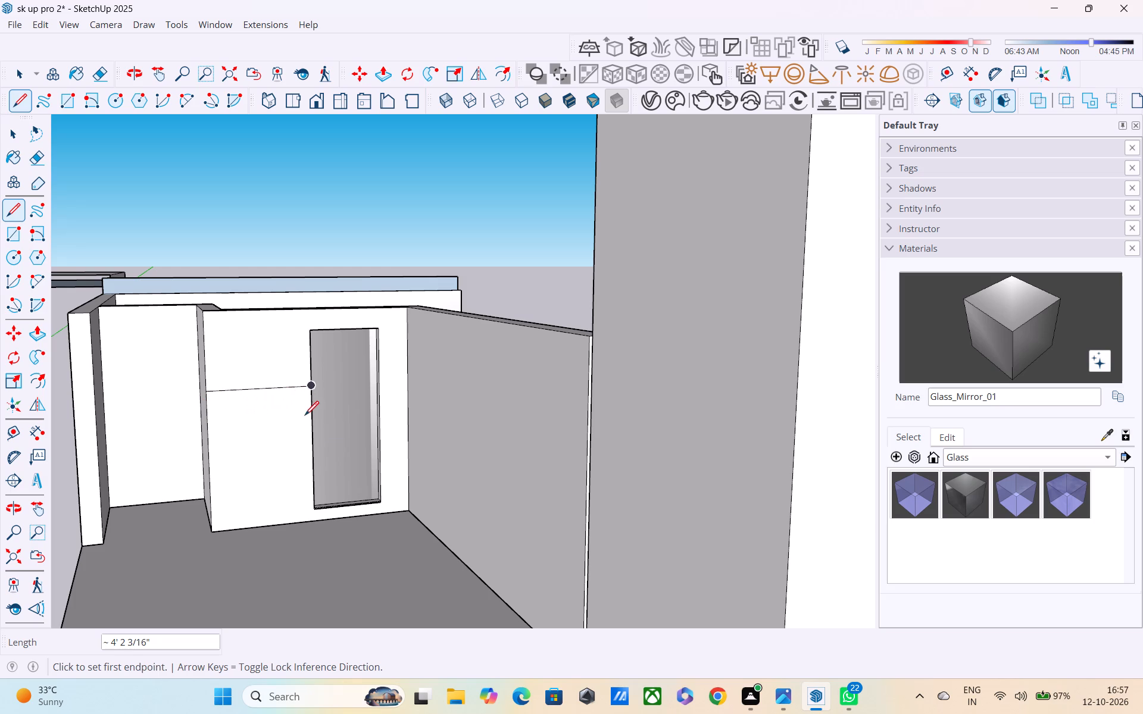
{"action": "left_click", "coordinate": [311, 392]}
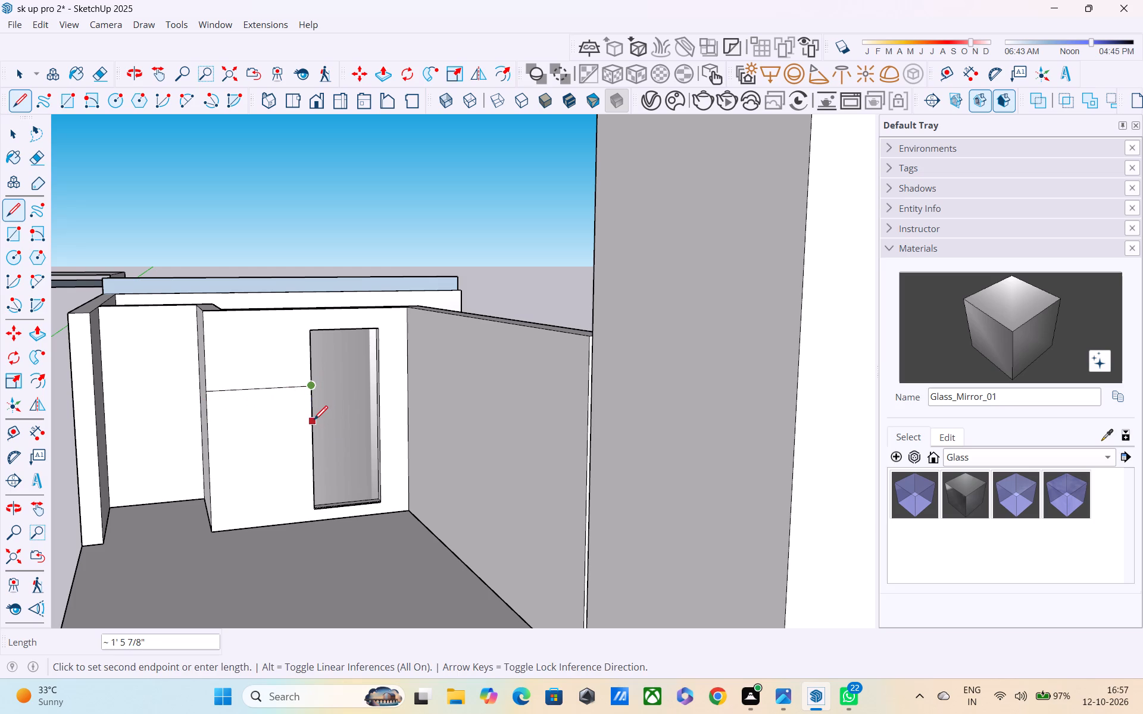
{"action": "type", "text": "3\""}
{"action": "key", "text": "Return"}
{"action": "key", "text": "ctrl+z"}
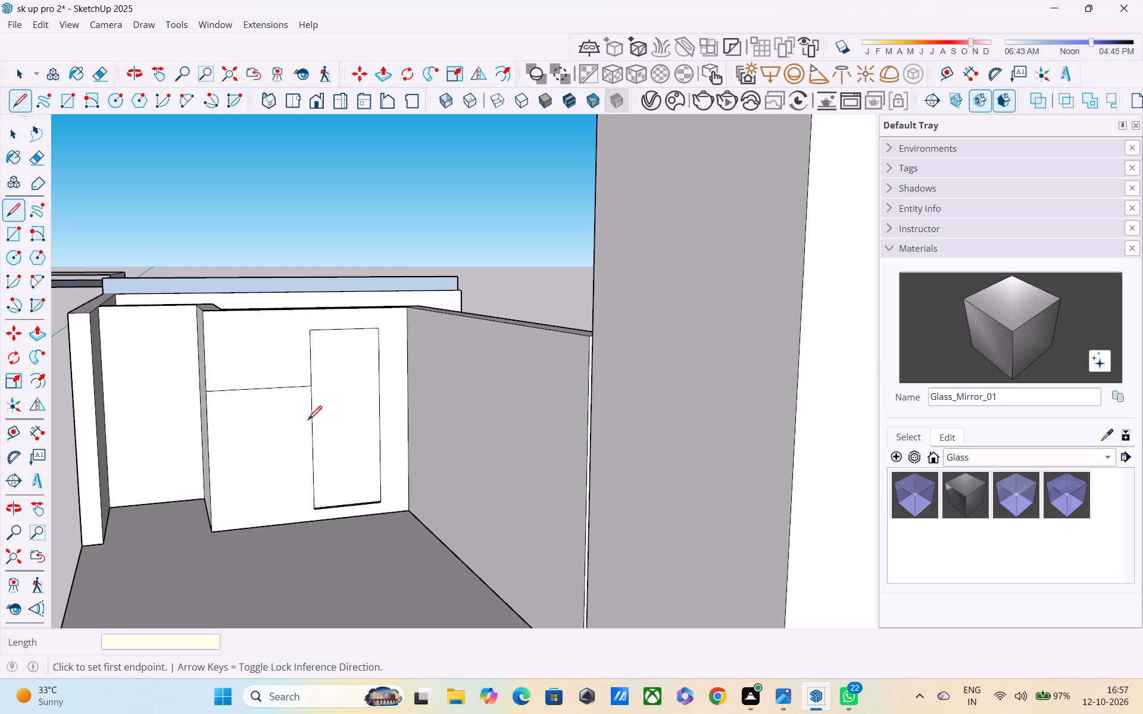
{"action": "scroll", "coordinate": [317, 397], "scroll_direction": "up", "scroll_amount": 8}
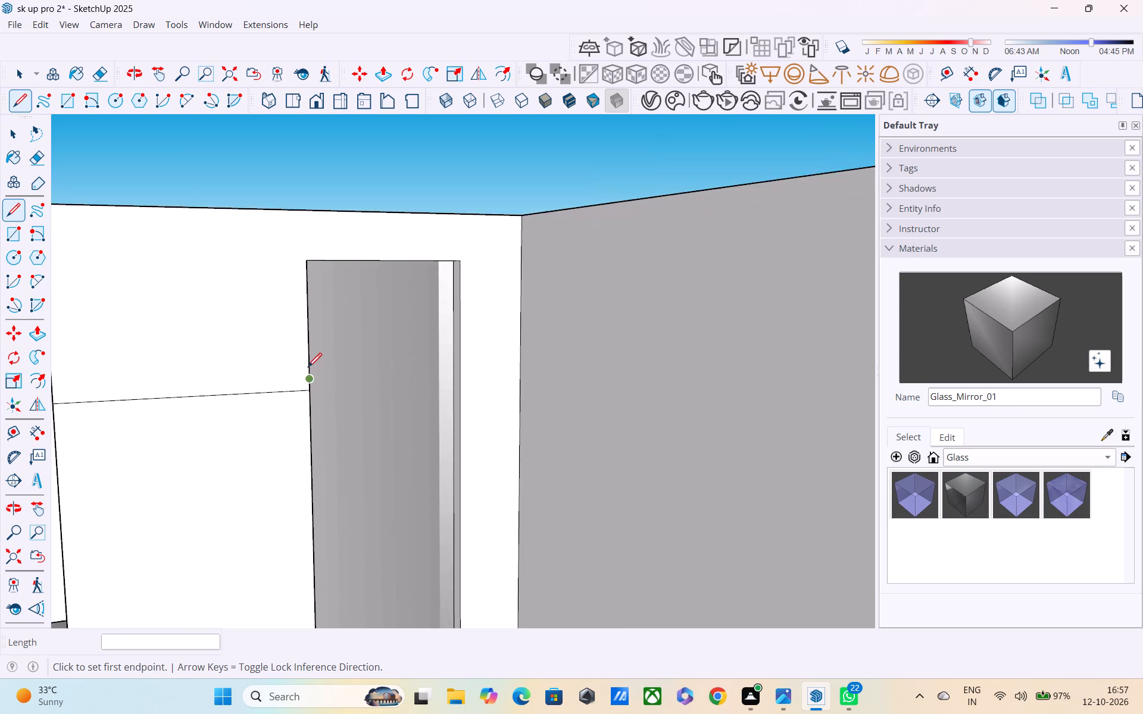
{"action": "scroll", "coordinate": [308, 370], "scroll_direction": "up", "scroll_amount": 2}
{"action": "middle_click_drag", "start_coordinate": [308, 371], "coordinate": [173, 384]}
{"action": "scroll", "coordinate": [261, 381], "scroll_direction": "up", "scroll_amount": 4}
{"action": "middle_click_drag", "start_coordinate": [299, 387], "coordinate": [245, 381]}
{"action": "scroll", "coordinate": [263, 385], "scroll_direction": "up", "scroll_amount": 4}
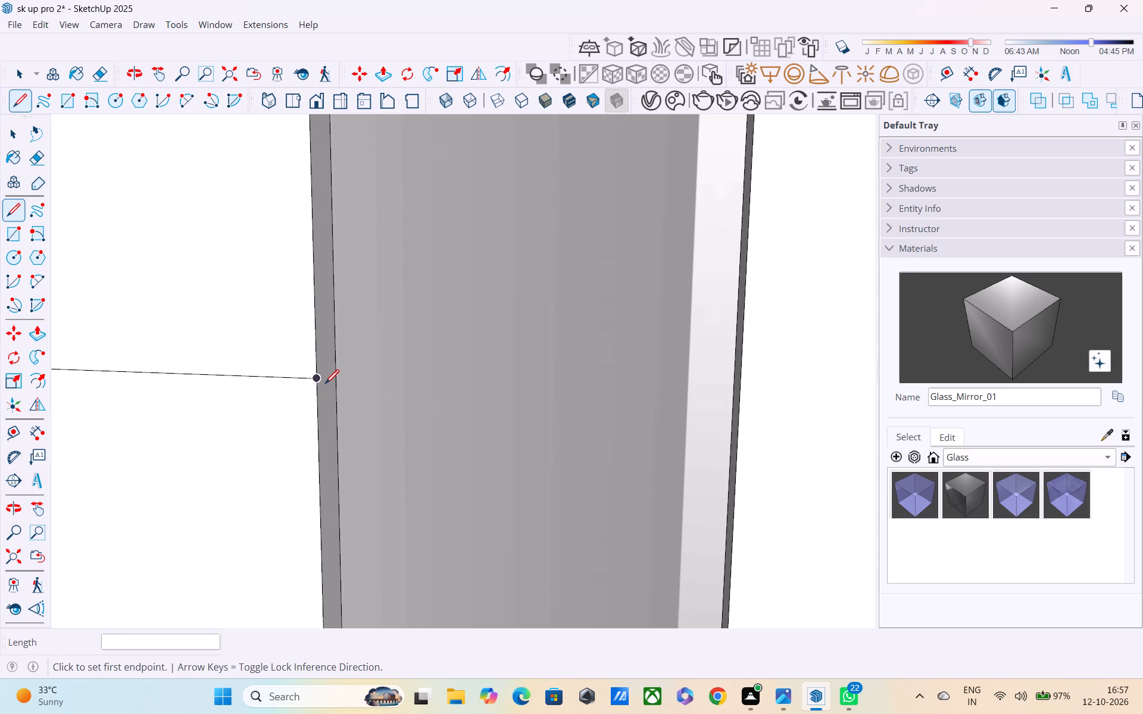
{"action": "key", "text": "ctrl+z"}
Draw a horizontal line about 4' 2" long from the door opening's vertical edge to the partition's corner edge.
{"action": "left_click", "coordinate": [314, 372]}
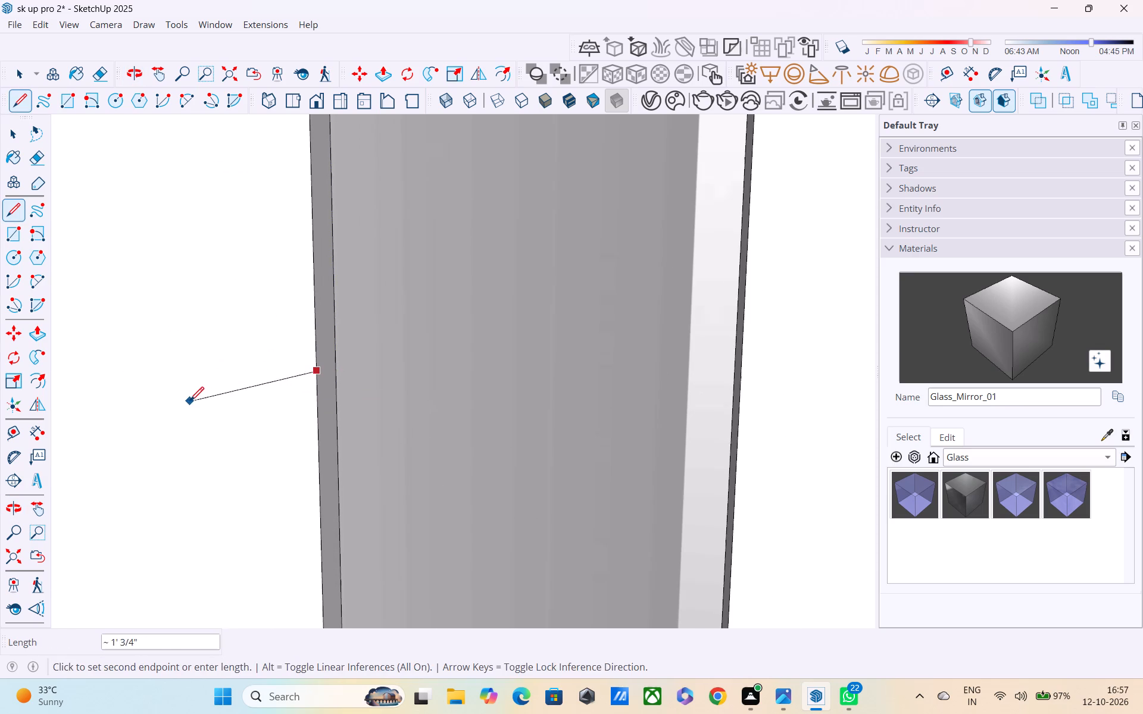
{"action": "scroll", "coordinate": [193, 399], "scroll_direction": "down", "scroll_amount": 3}
{"action": "middle_click_drag", "start_coordinate": [292, 355], "coordinate": [353, 326]}
{"action": "scroll", "coordinate": [304, 352], "scroll_direction": "down", "scroll_amount": 3}
{"action": "middle_click_drag", "start_coordinate": [270, 377], "coordinate": [349, 344]}
{"action": "scroll", "coordinate": [349, 344], "scroll_direction": "down", "scroll_amount": 3}
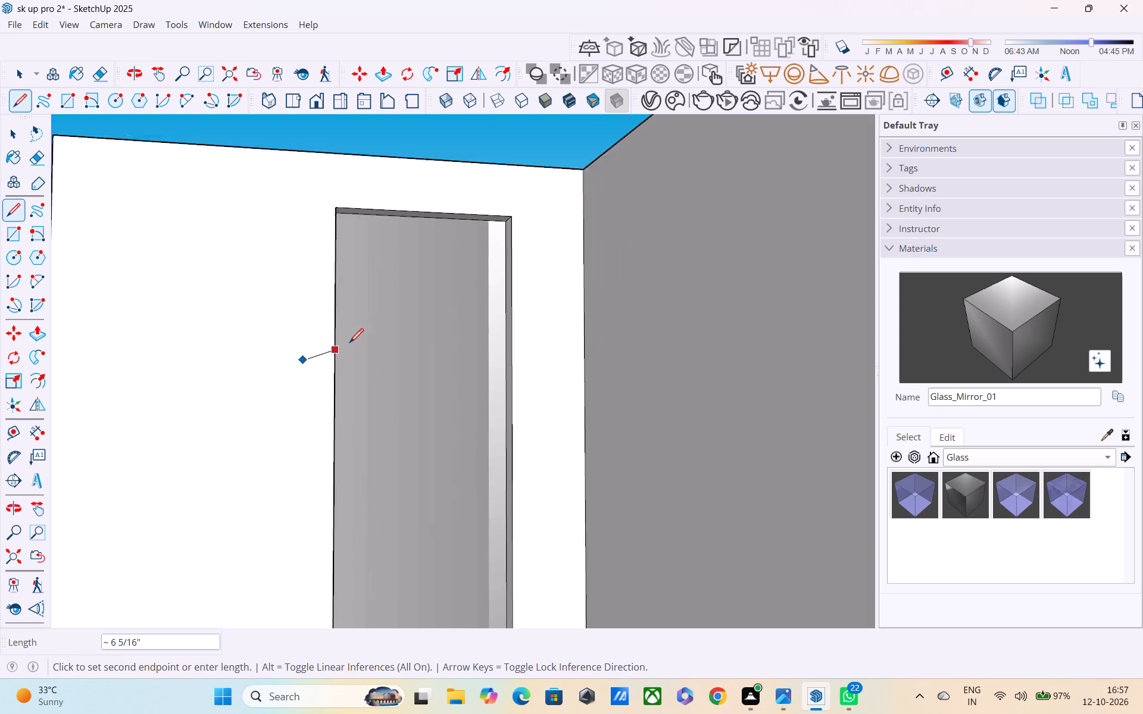
{"action": "scroll", "coordinate": [349, 344], "scroll_direction": "down", "scroll_amount": 2}
{"action": "left_click", "coordinate": [104, 348]}
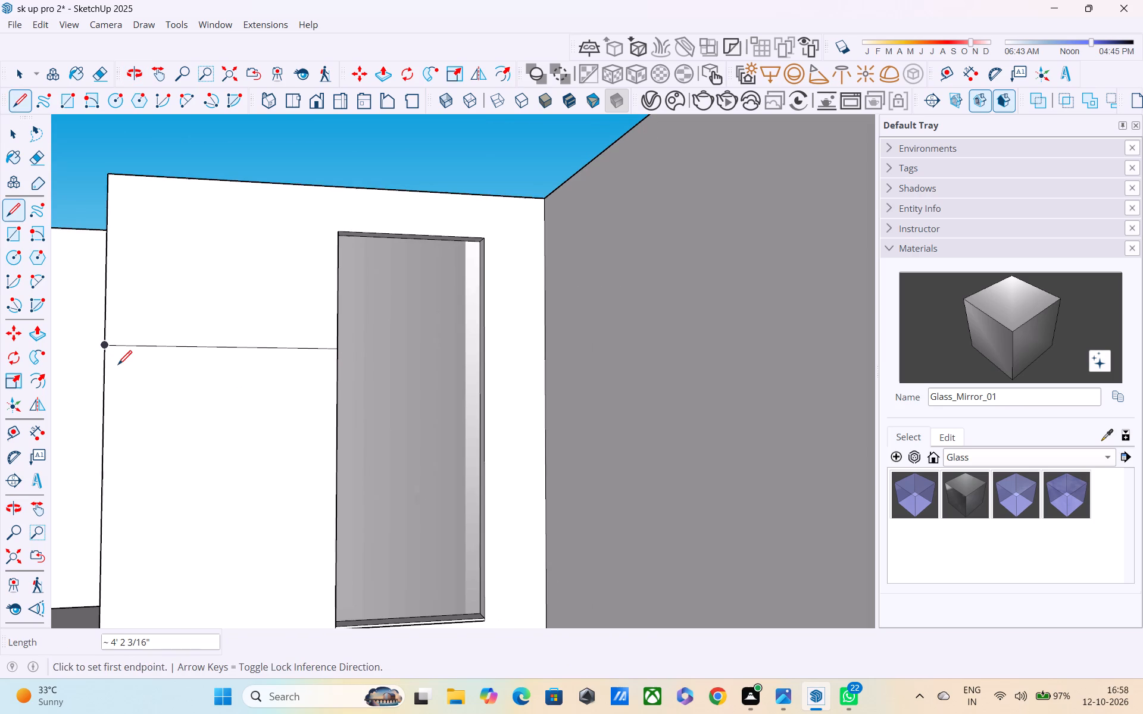
{"action": "scroll", "coordinate": [117, 362], "scroll_direction": "down", "scroll_amount": 5}
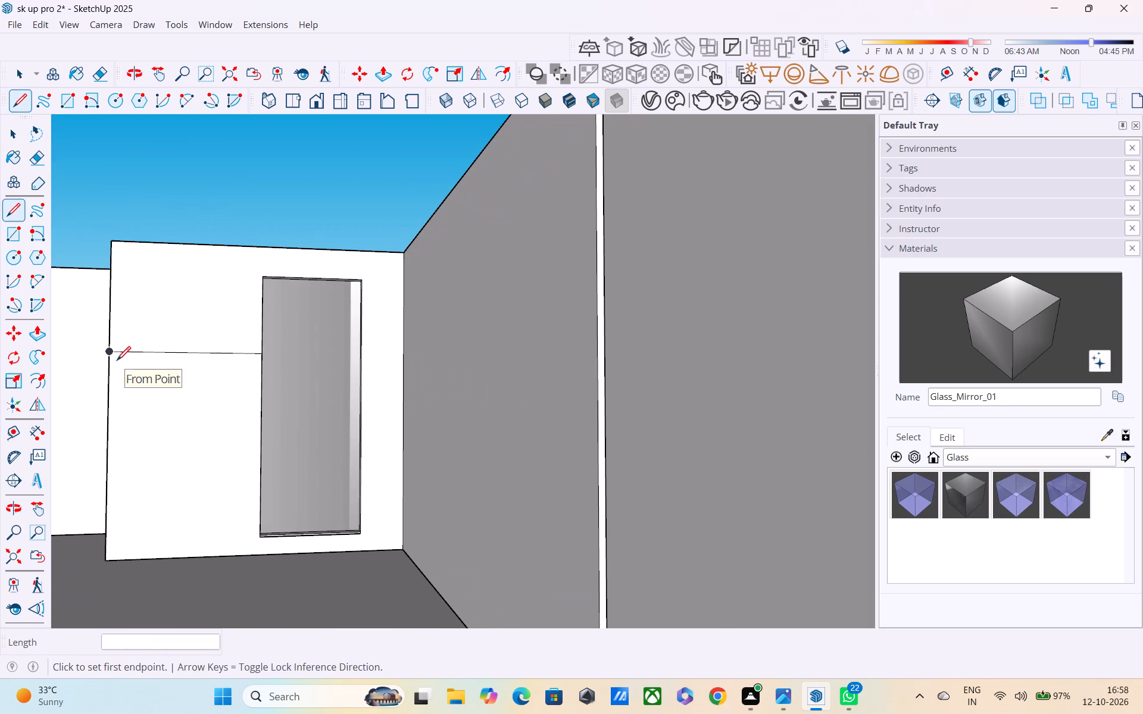
{"action": "key", "text": "Escape"}
Copy the horizontal line beside the door opening 3" downward on the wall face.
{"action": "key", "text": "space"}
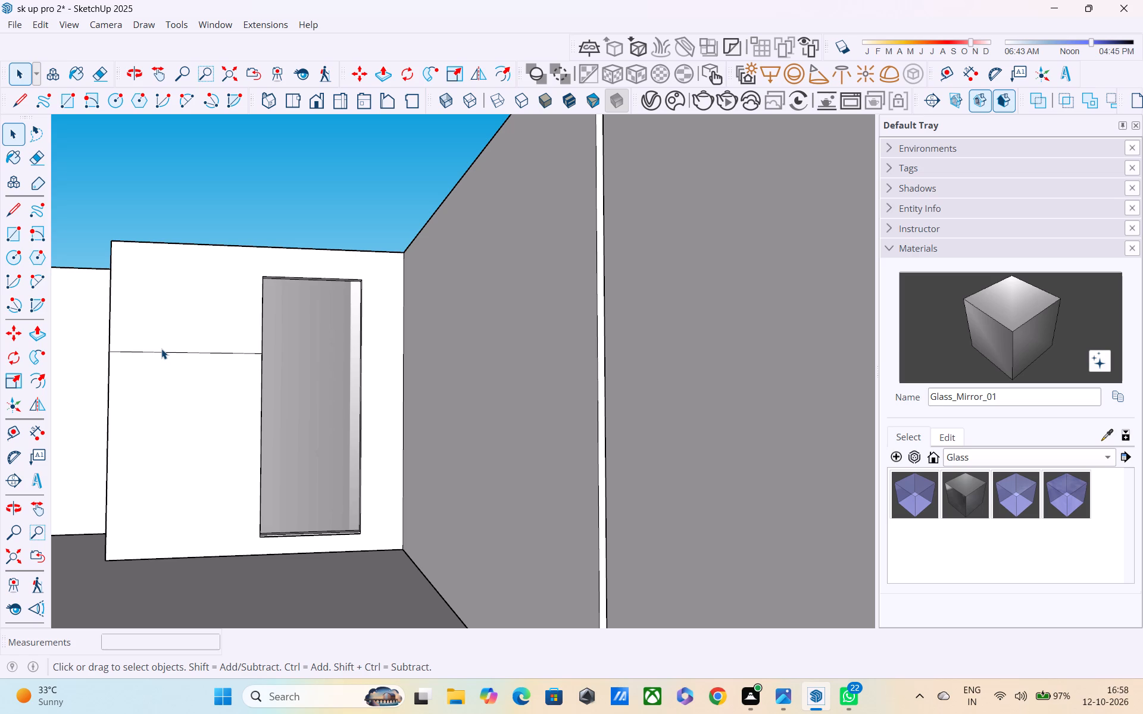
{"action": "left_click", "coordinate": [161, 349]}
{"action": "left_click", "coordinate": [161, 351]}
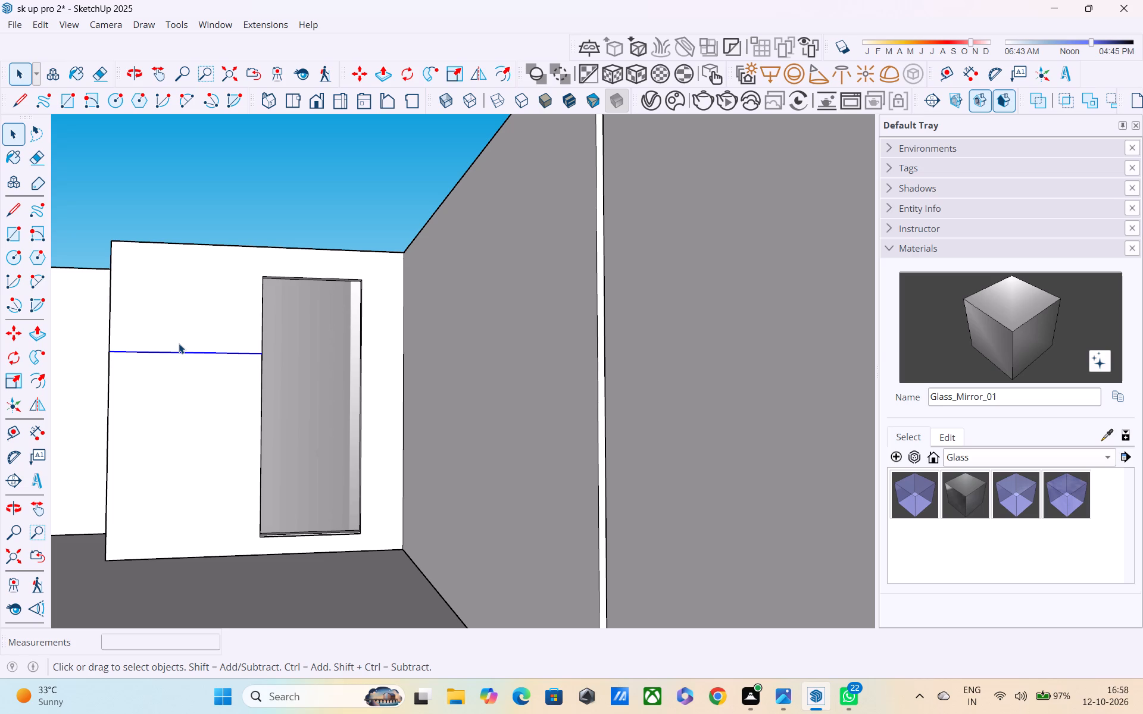
{"action": "type", "text": "m"}
{"action": "key", "text": "space"}
{"action": "key", "text": "m"}
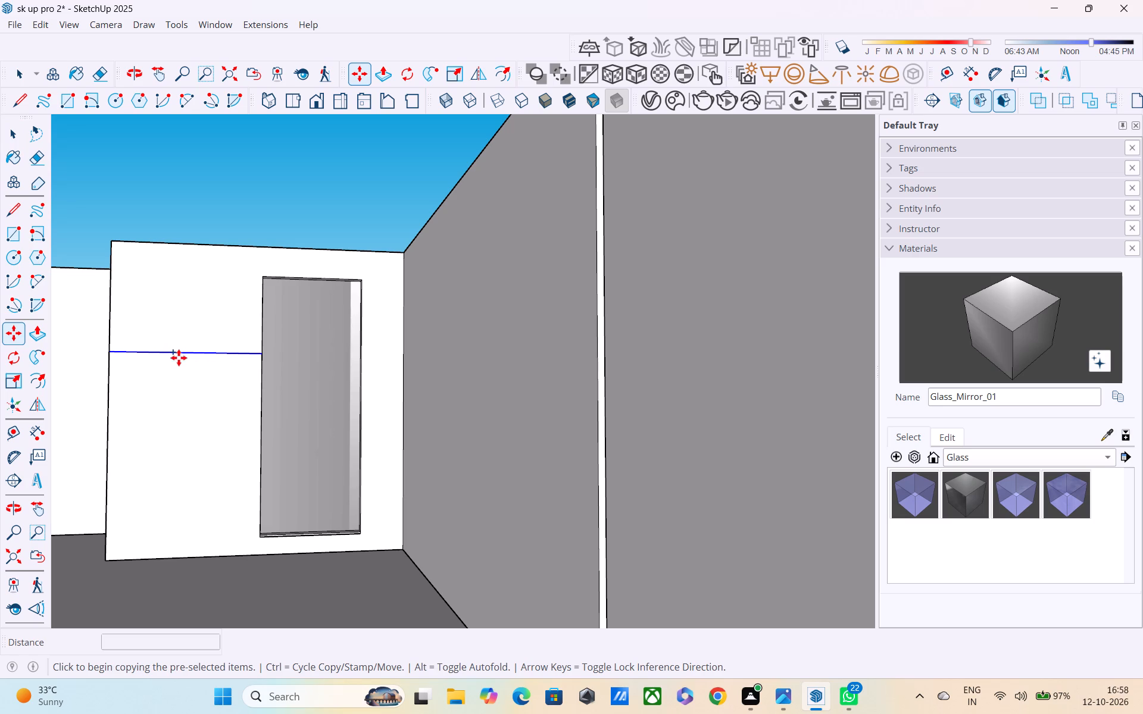
{"action": "left_click", "coordinate": [176, 353]}
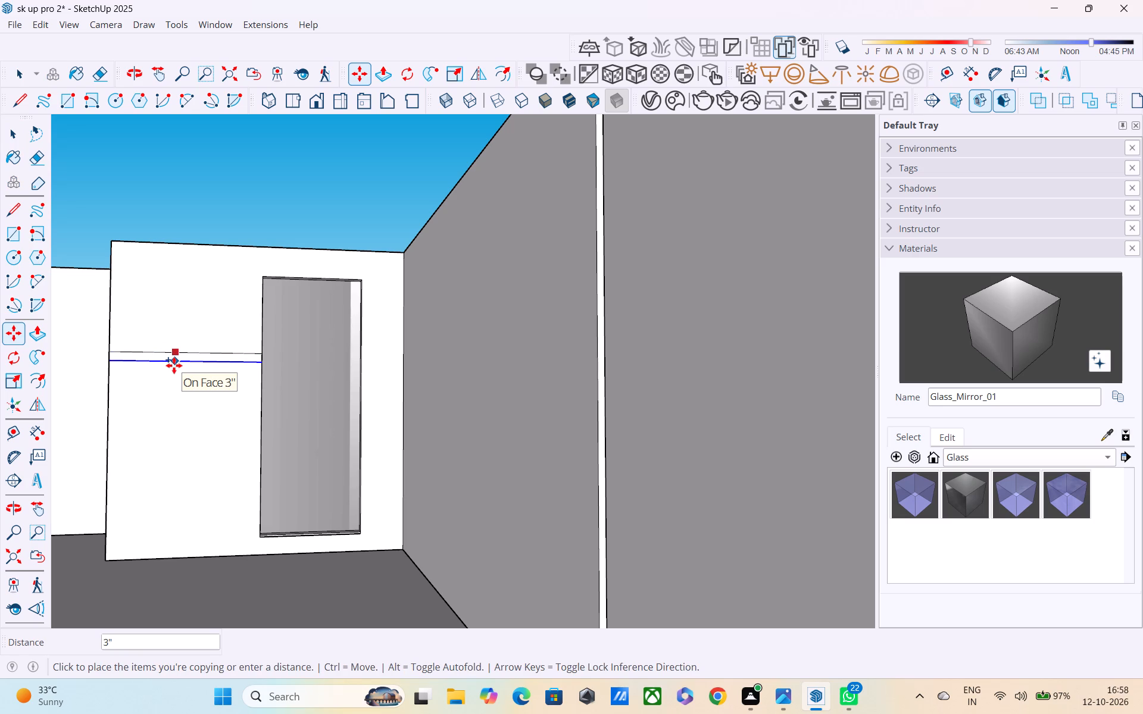
{"action": "left_click", "coordinate": [174, 365]}
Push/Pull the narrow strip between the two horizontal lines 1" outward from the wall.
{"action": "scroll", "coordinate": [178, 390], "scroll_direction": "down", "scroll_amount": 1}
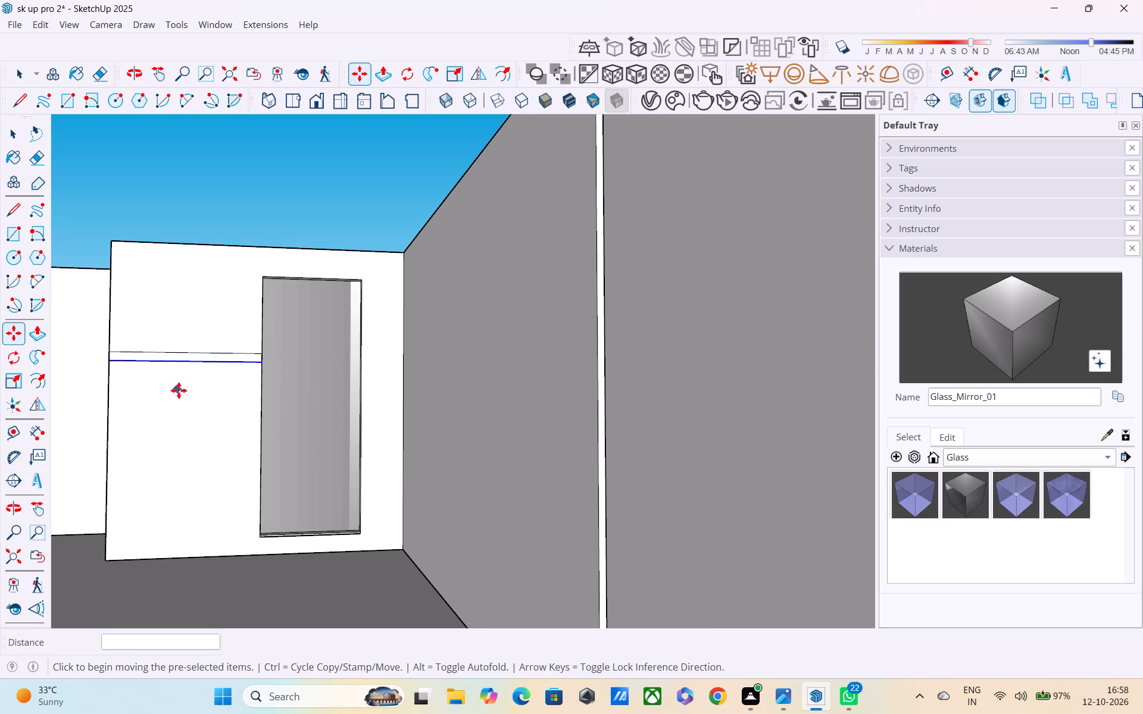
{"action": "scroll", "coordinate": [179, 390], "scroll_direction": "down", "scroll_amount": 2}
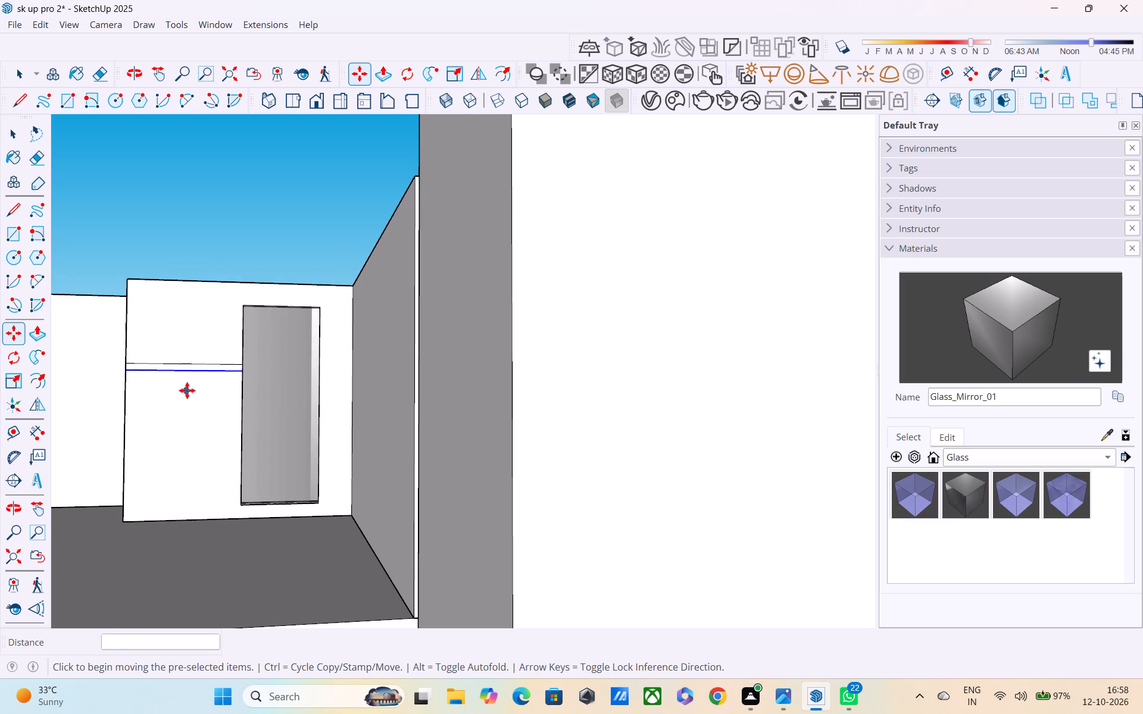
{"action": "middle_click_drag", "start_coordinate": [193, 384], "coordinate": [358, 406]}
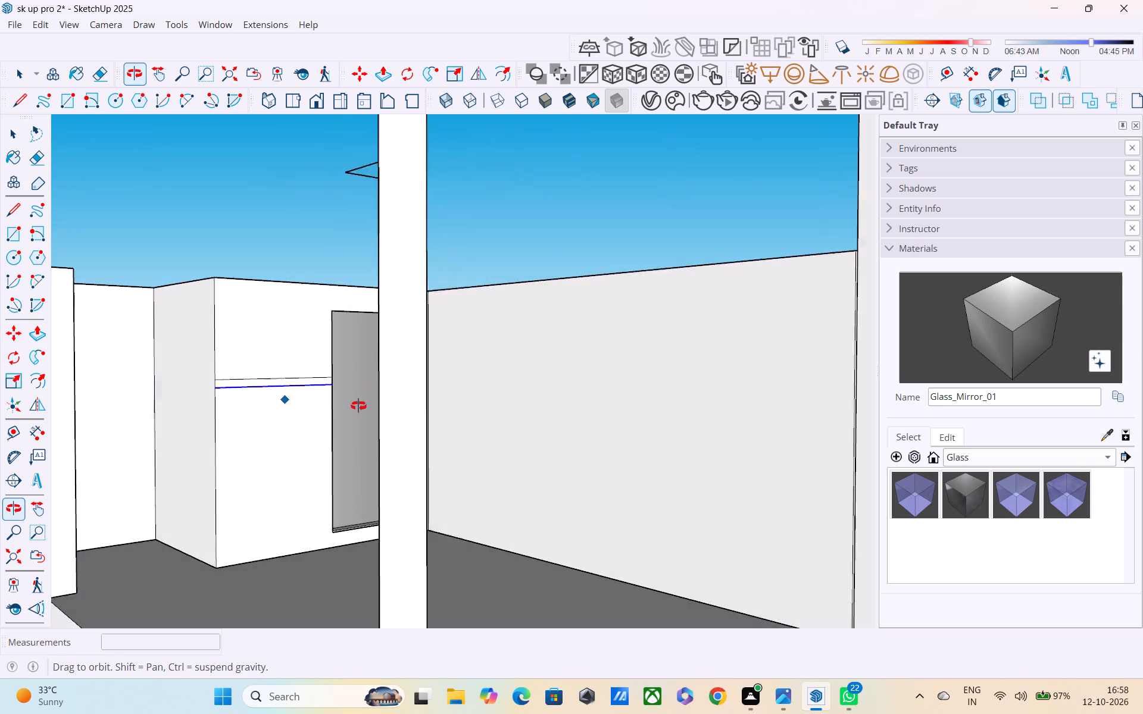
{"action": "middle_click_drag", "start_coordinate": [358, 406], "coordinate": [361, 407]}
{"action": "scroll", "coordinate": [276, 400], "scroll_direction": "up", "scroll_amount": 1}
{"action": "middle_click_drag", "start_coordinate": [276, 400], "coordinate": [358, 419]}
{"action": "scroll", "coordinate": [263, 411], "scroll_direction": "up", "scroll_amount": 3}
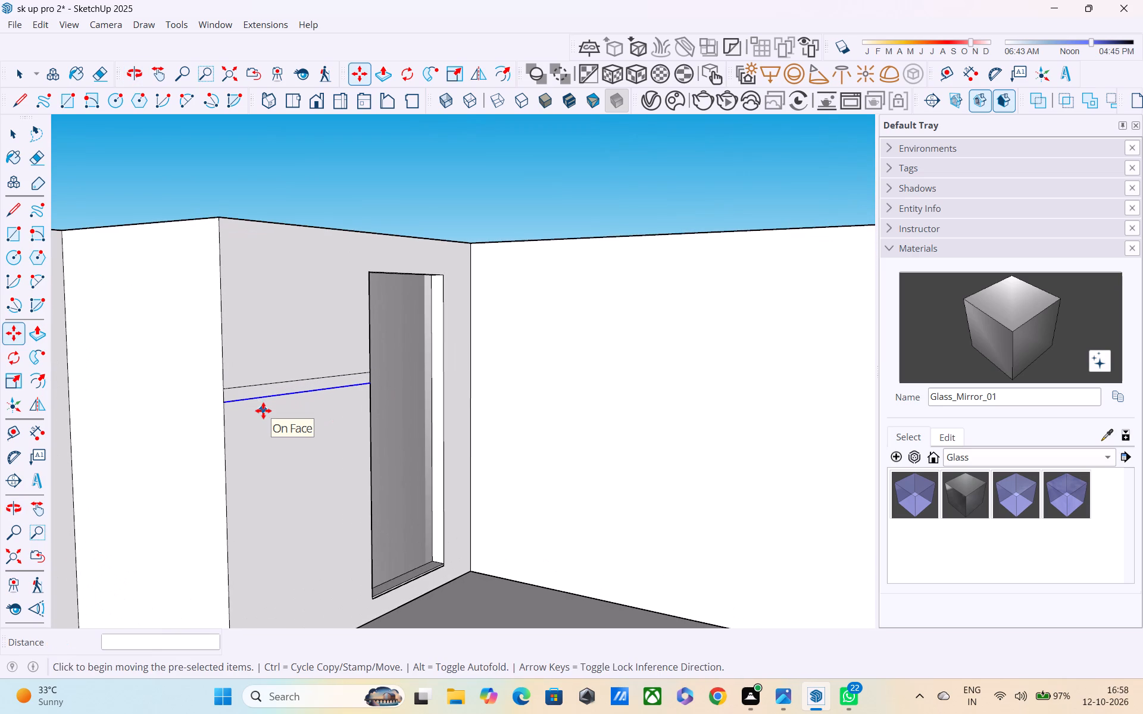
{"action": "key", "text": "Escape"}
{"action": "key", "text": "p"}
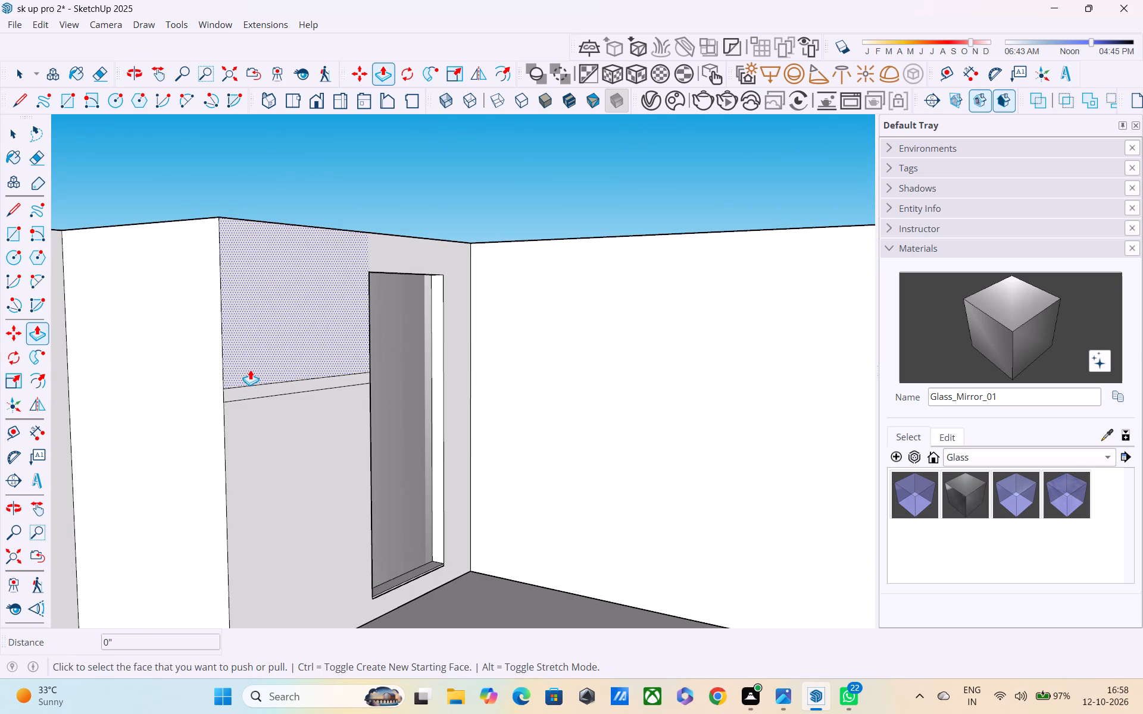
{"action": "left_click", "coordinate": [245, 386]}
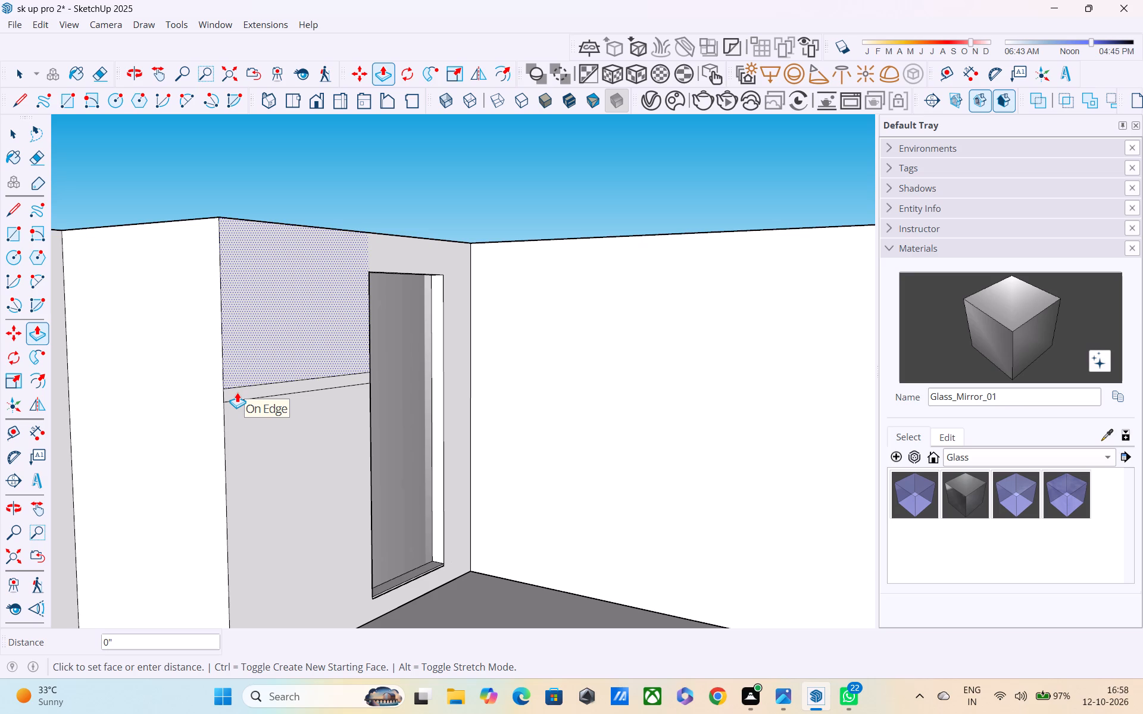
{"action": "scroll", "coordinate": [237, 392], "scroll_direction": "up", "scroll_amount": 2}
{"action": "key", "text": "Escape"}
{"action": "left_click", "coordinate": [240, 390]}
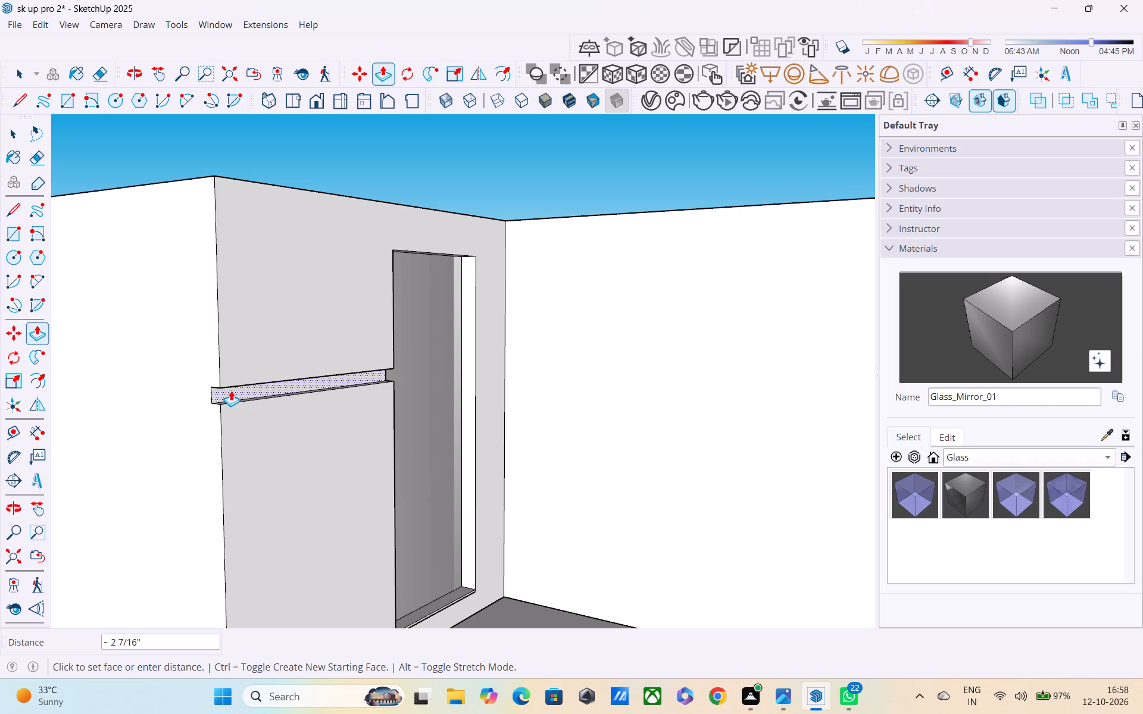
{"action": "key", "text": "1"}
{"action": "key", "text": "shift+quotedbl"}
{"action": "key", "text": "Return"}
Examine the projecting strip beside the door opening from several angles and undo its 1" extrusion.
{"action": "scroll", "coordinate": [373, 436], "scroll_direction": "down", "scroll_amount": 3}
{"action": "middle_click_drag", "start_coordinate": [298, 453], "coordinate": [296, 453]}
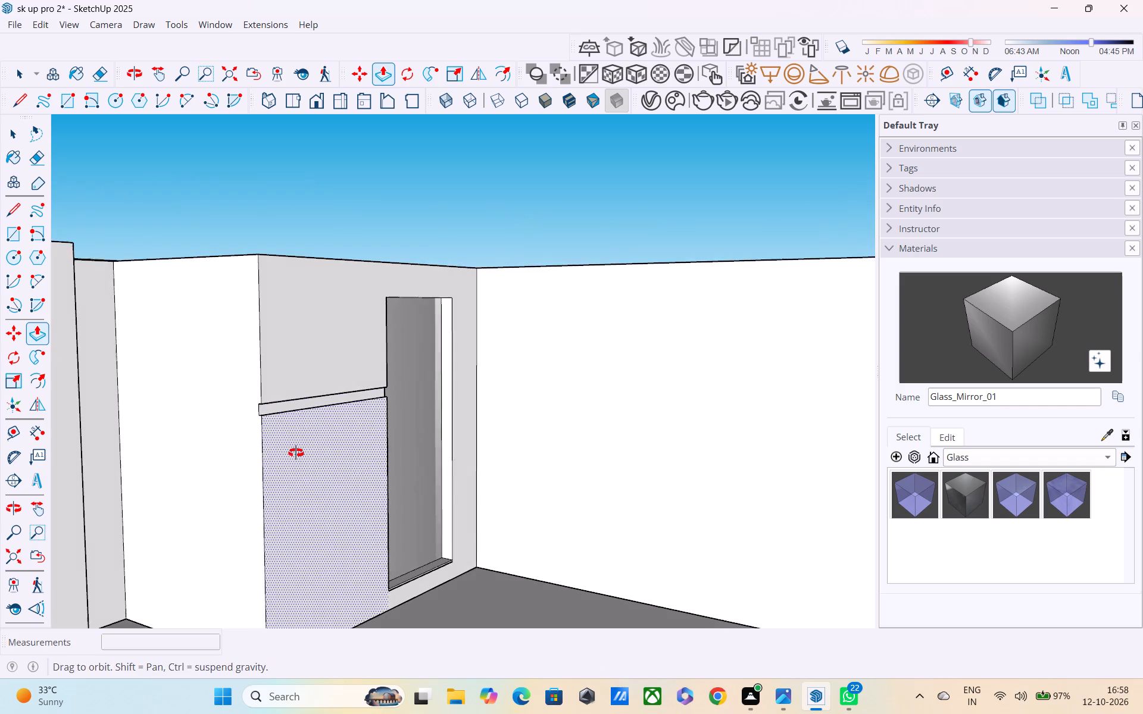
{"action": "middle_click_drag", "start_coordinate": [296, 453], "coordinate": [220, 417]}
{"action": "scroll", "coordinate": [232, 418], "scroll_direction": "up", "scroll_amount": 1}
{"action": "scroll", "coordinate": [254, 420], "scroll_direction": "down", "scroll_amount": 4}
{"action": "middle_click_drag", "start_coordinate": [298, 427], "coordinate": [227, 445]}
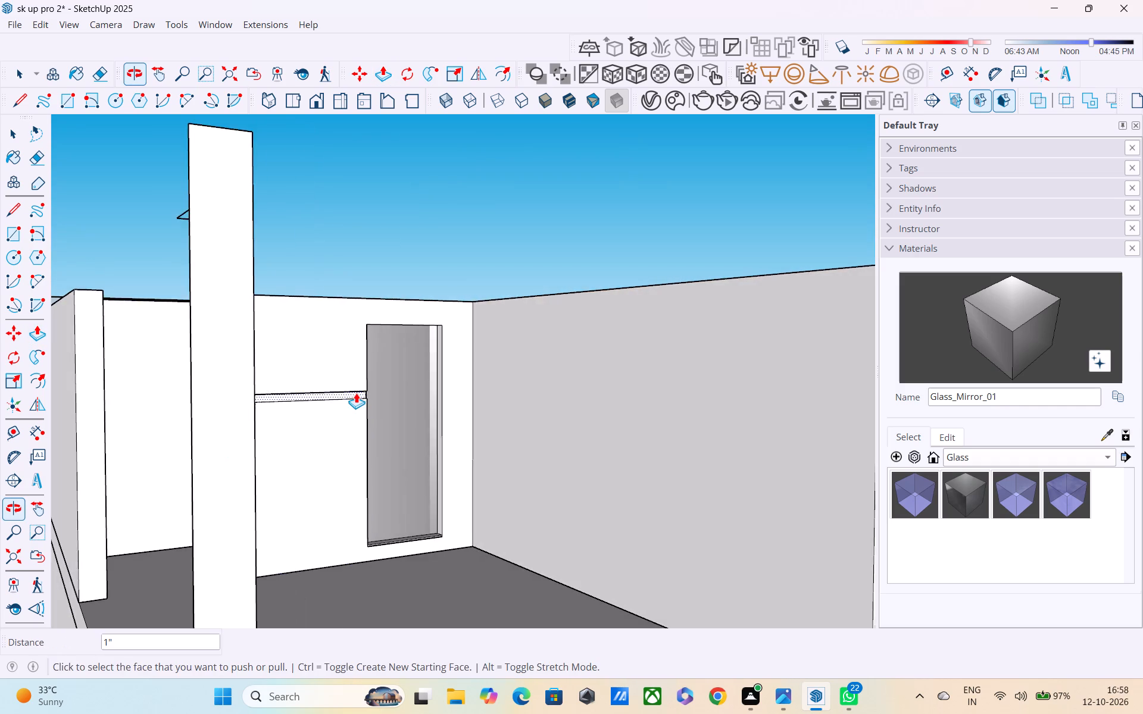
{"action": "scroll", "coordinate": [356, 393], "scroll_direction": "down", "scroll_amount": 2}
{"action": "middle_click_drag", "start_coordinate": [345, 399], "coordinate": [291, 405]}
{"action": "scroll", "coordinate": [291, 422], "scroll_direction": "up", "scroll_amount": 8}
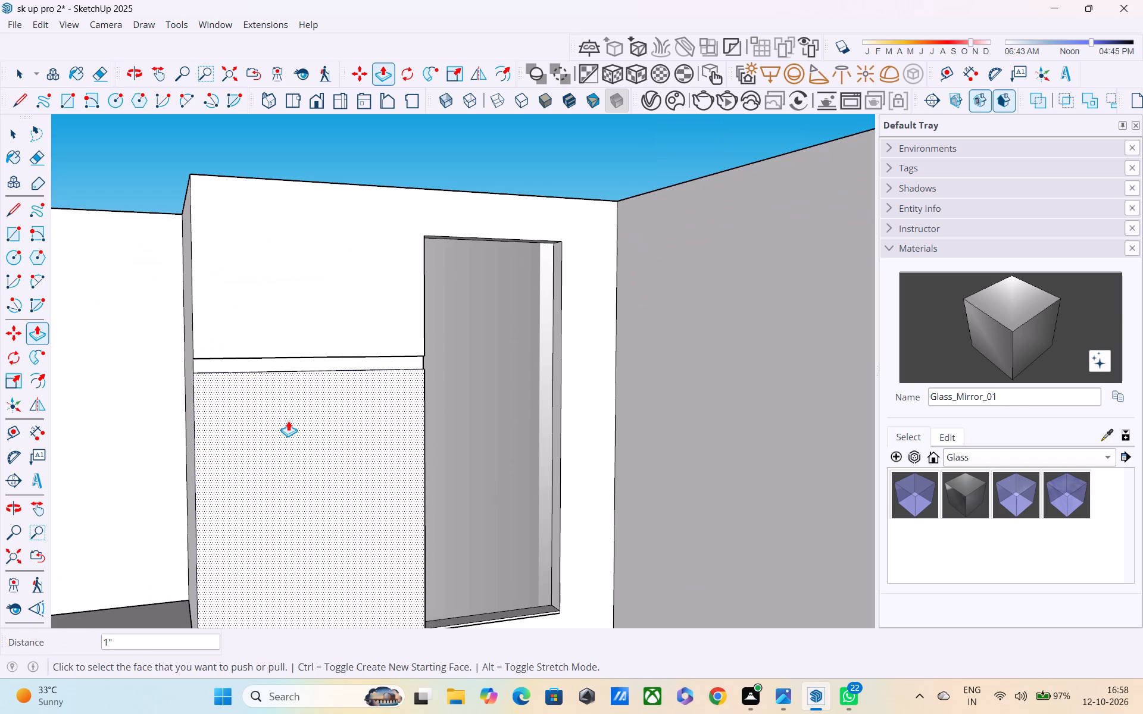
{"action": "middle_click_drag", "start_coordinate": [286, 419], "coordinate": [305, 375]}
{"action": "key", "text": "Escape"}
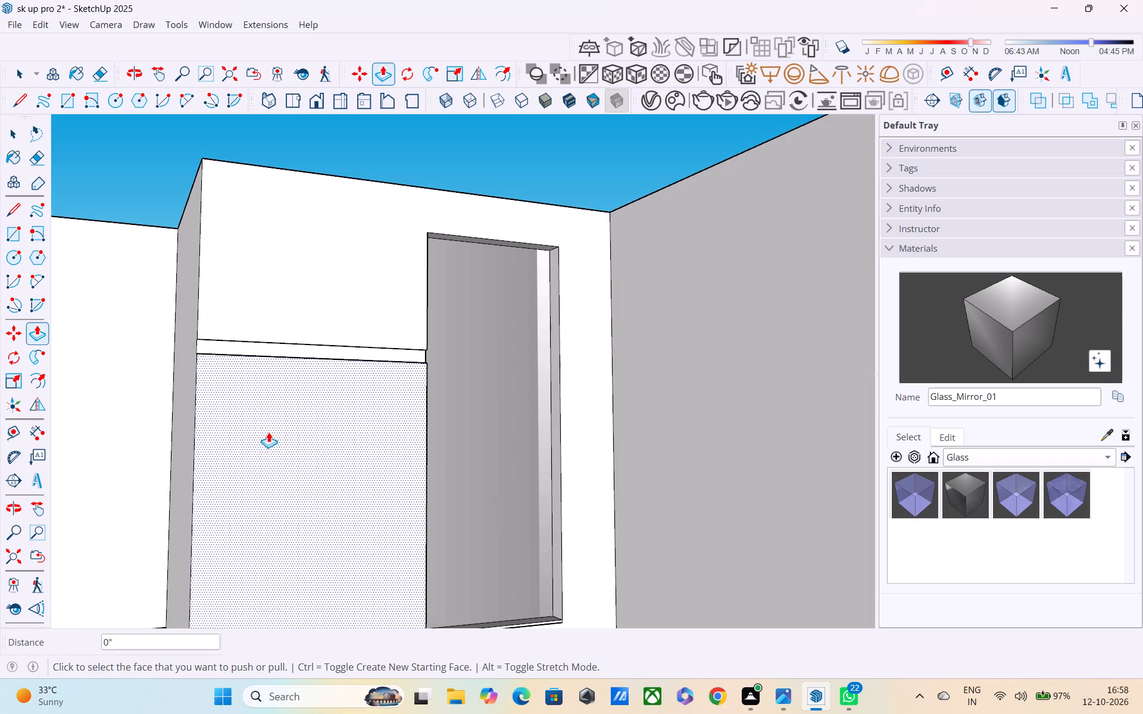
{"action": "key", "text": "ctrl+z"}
Select both horizontal lines beside the door opening and copy them 1' downward along the partition's corner edge.
{"action": "key", "text": "space"}
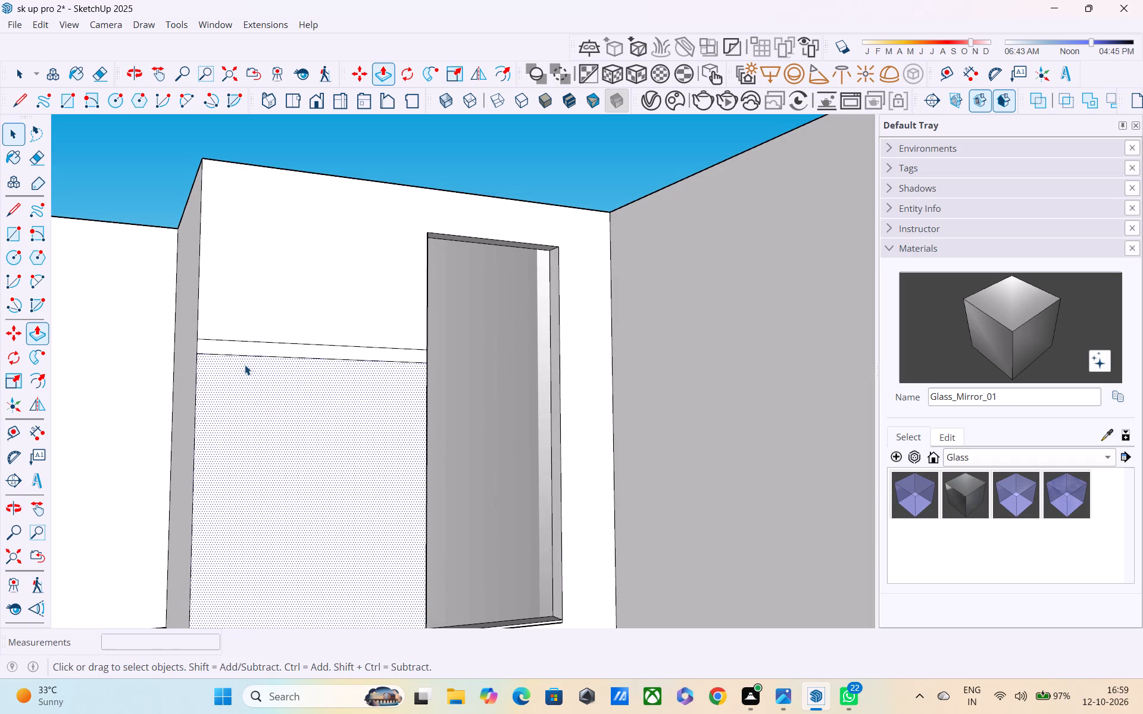
{"action": "left_click", "coordinate": [229, 341]}
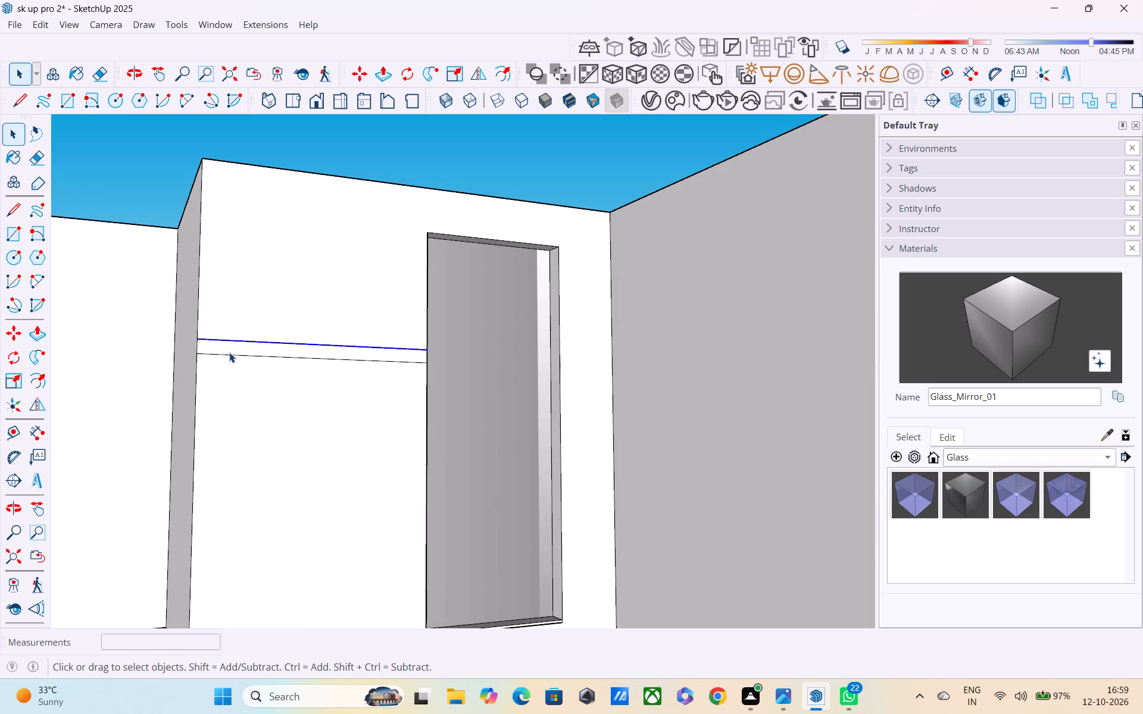
{"action": "left_click", "coordinate": [229, 355]}
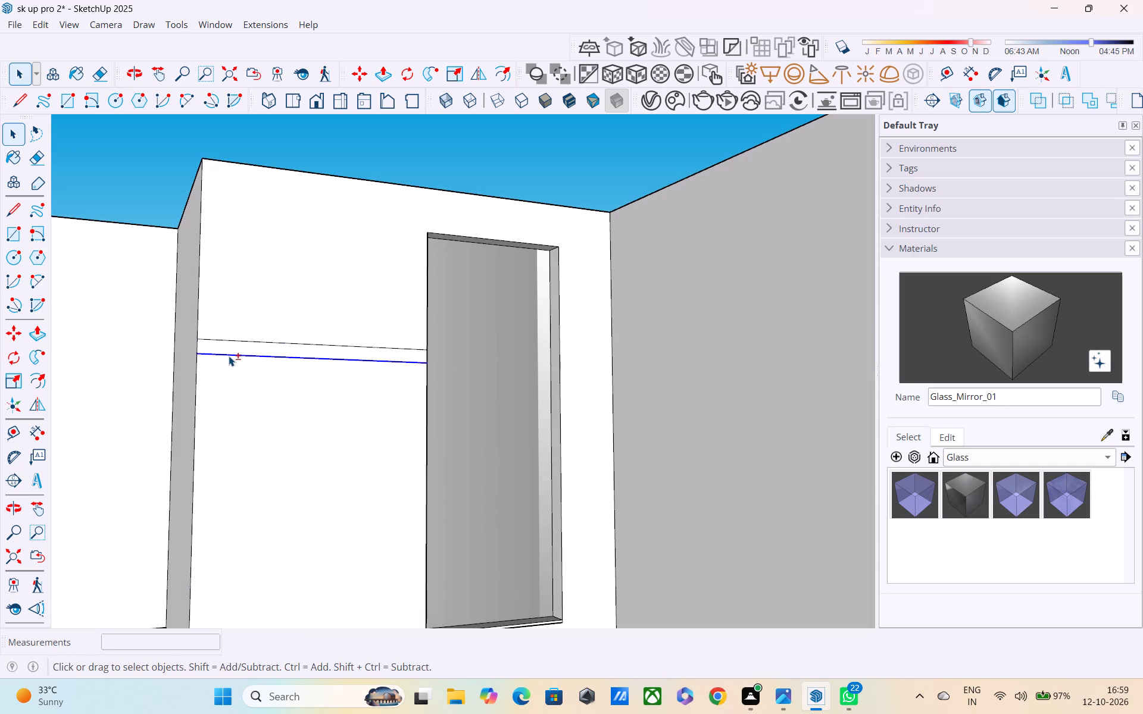
{"action": "left_click", "coordinate": [226, 339], "text": "shift"}
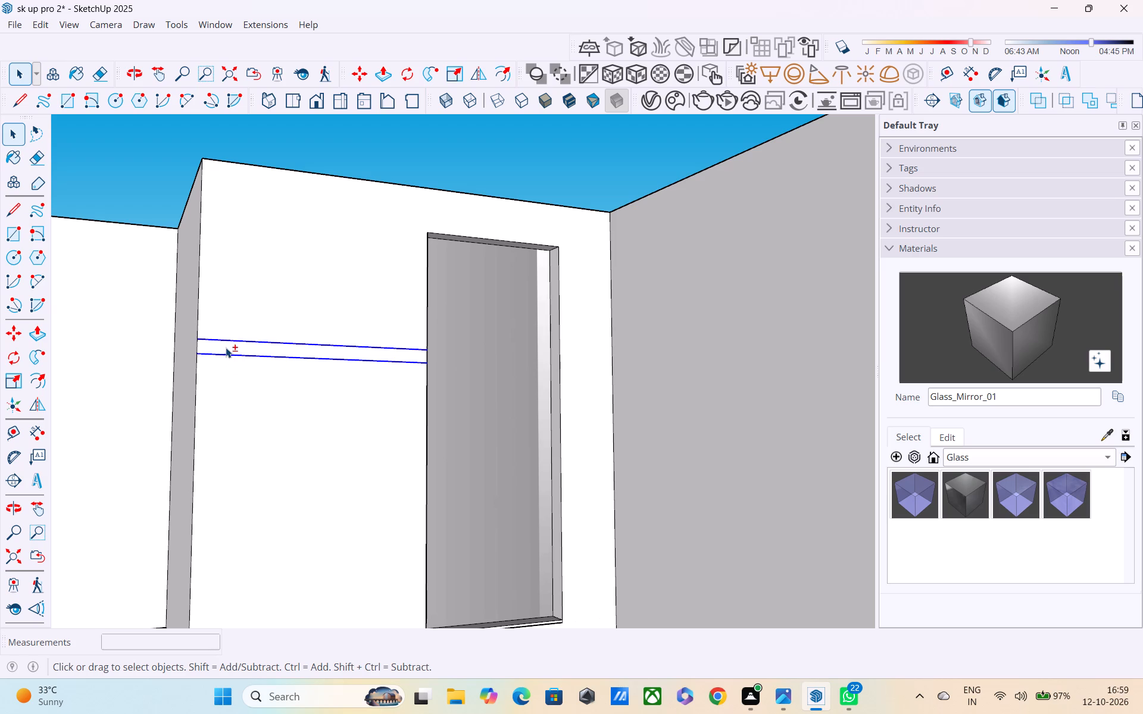
{"action": "key", "text": "m"}
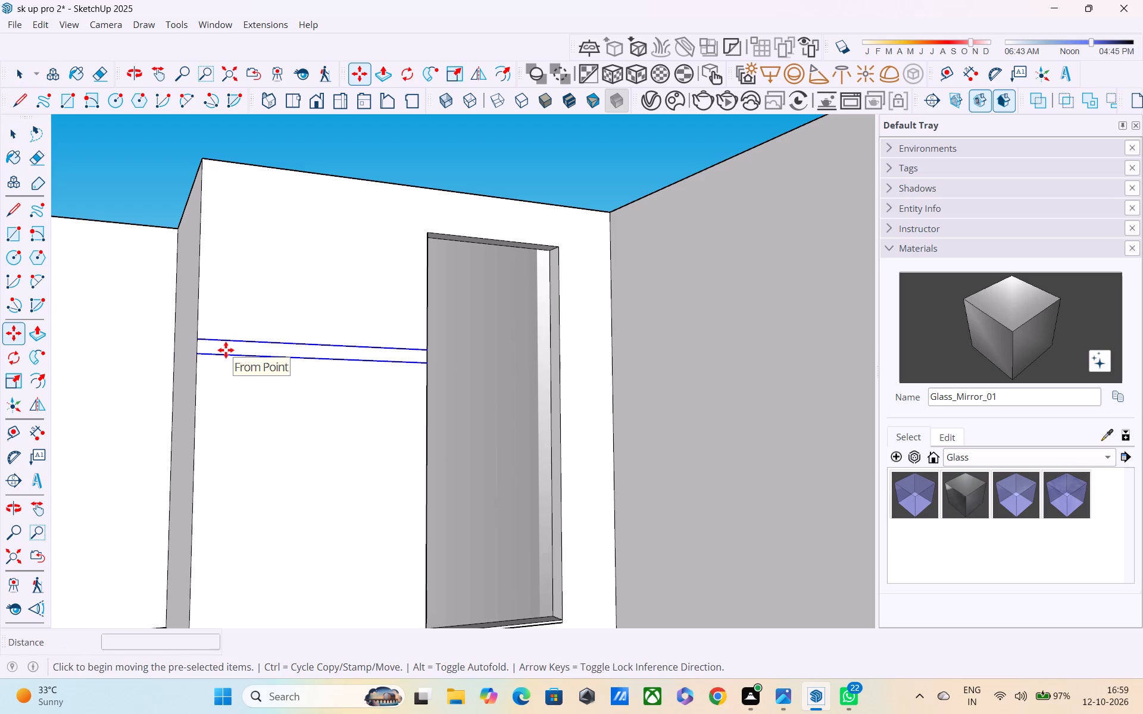
{"action": "left_click", "coordinate": [197, 359]}
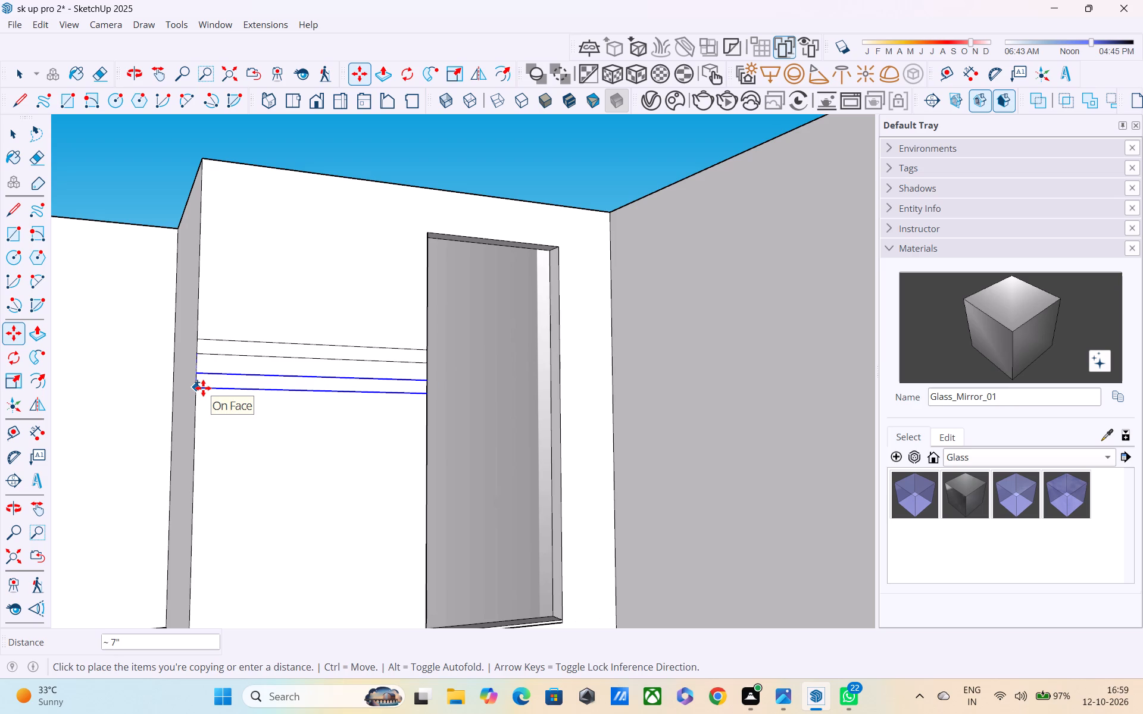
{"action": "key", "text": "1"}
{"action": "key", "text": "apostrophe"}
{"action": "key", "text": "Return"}
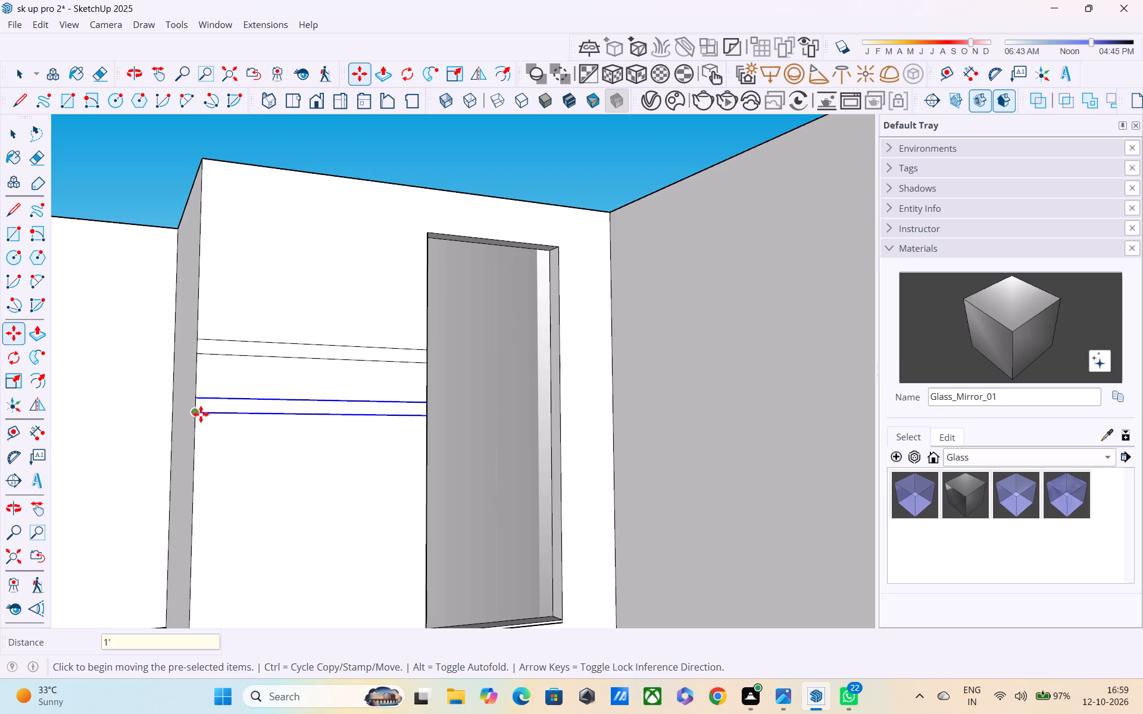
Copy the selected pair of lines about 9" further down the wall face.
{"action": "left_click", "coordinate": [195, 414]}
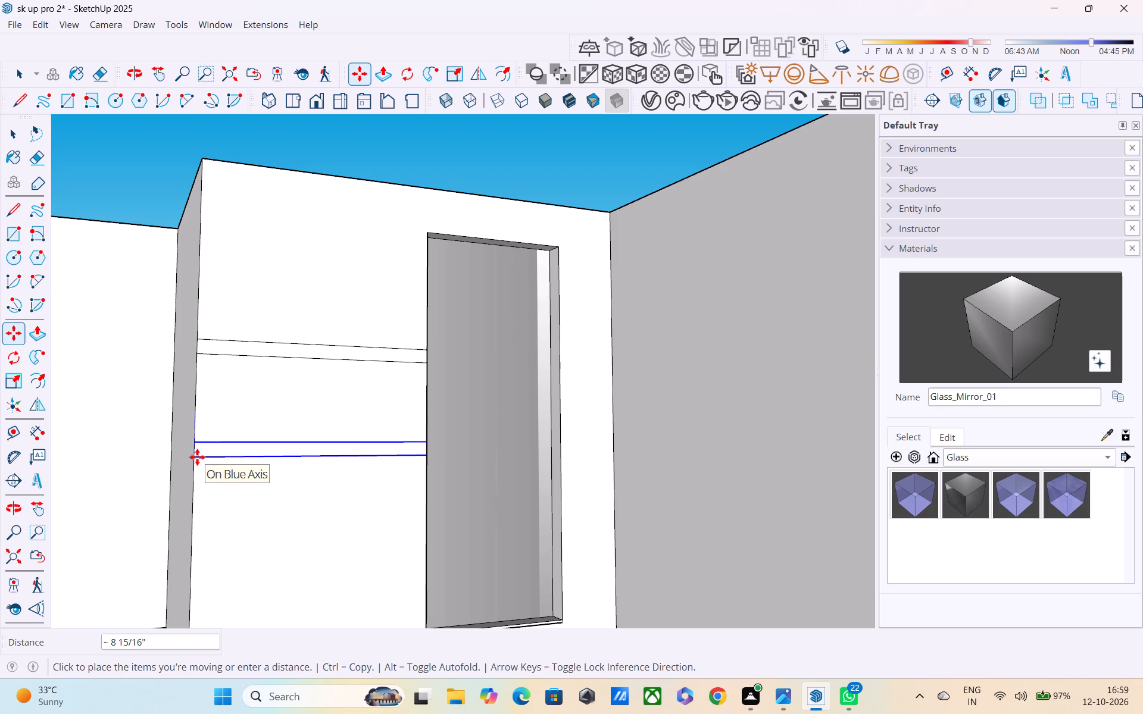
{"action": "left_click", "coordinate": [197, 457]}
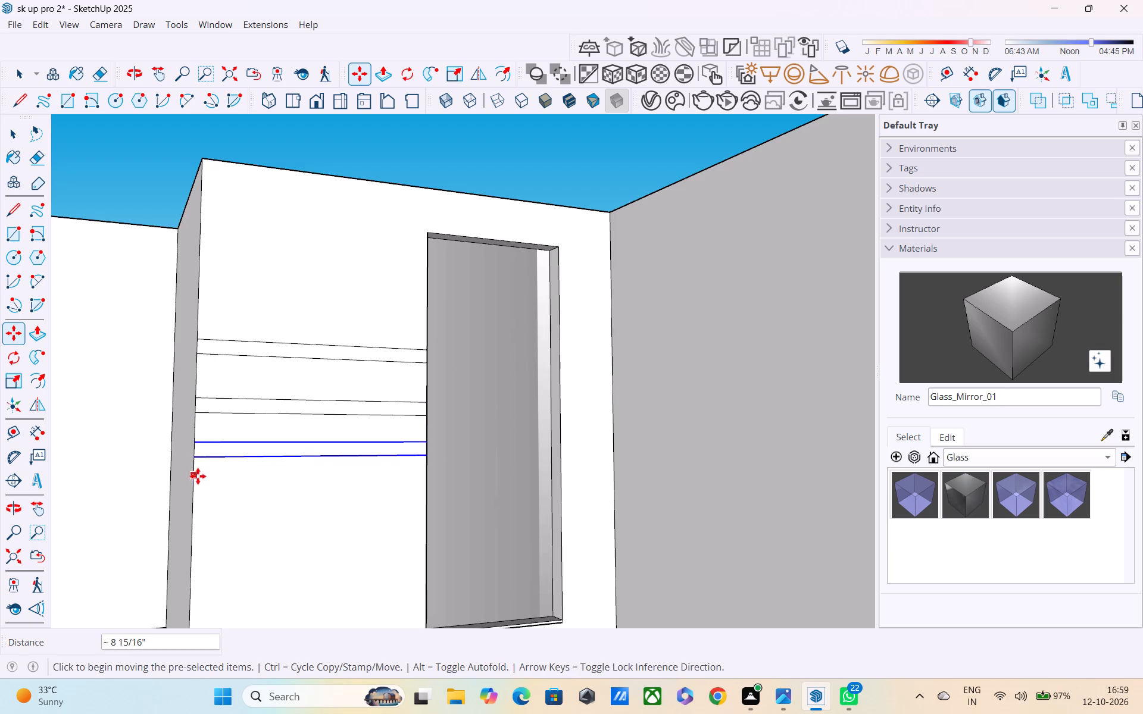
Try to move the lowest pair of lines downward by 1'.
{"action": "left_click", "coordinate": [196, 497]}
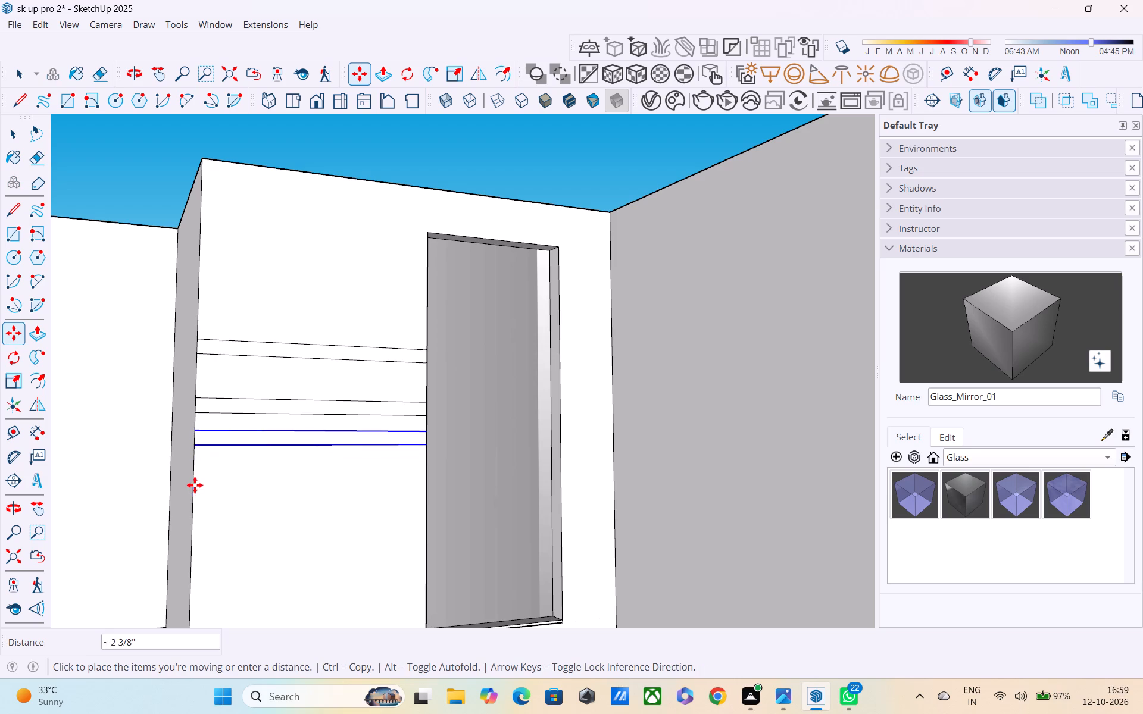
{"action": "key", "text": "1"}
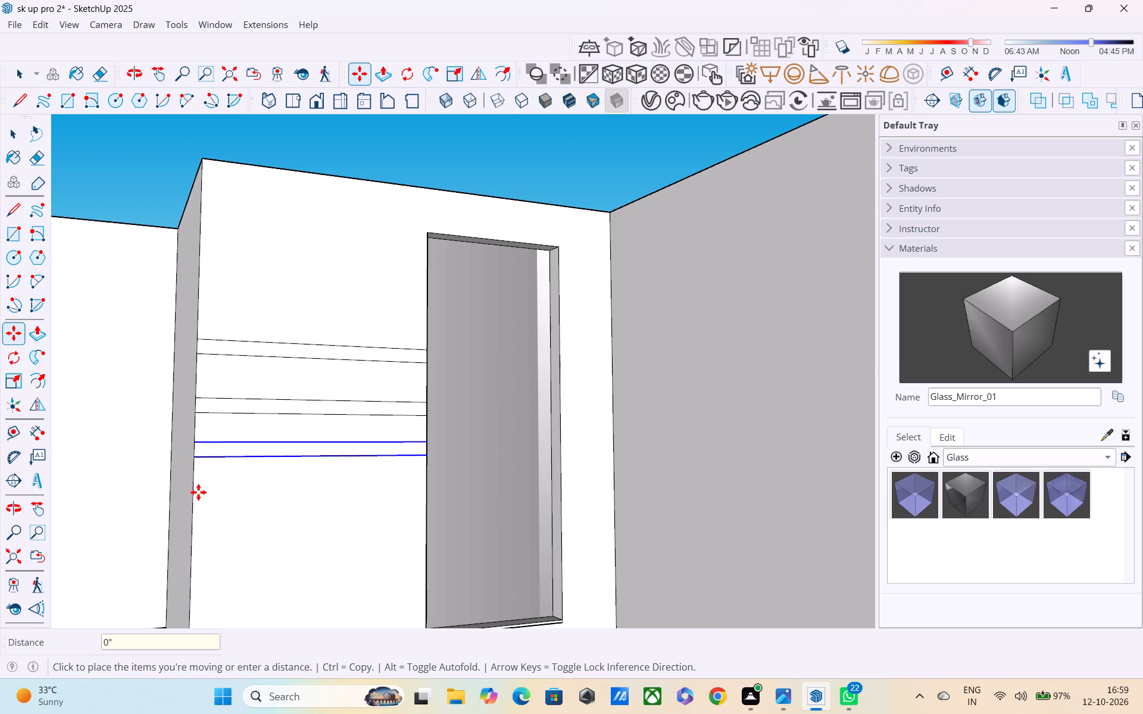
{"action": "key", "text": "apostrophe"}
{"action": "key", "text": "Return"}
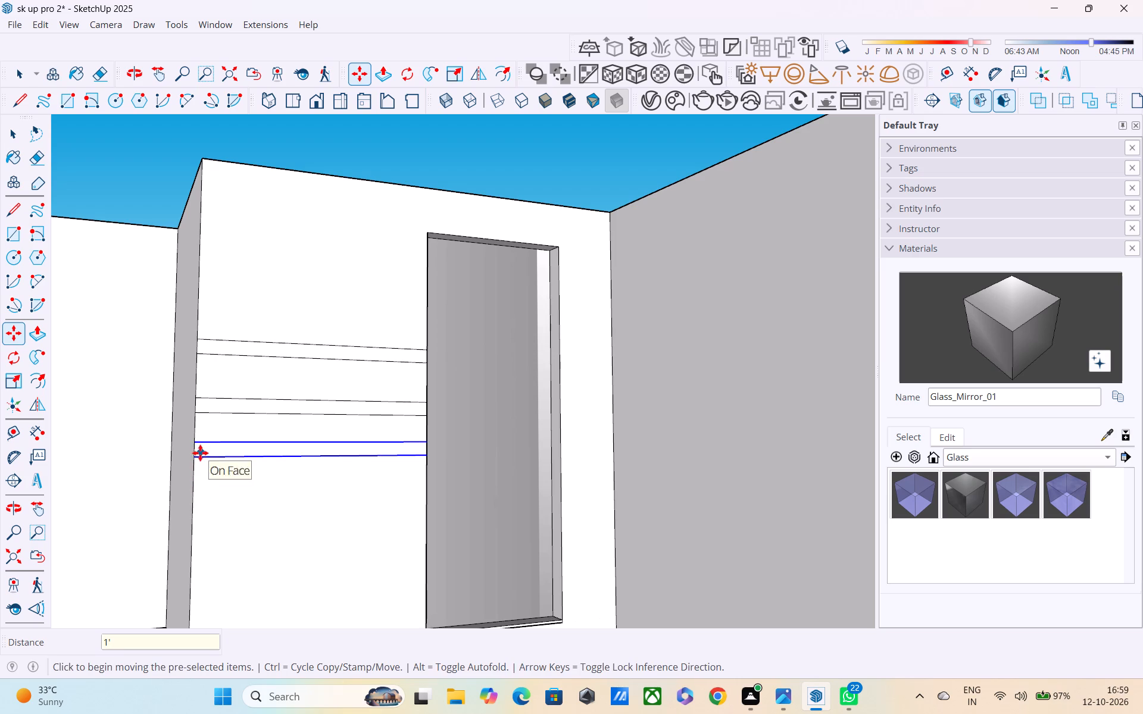
Copy the lowest pair of horizontal lines 1' downward on the wall face beside the door opening.
{"action": "left_click", "coordinate": [195, 456]}
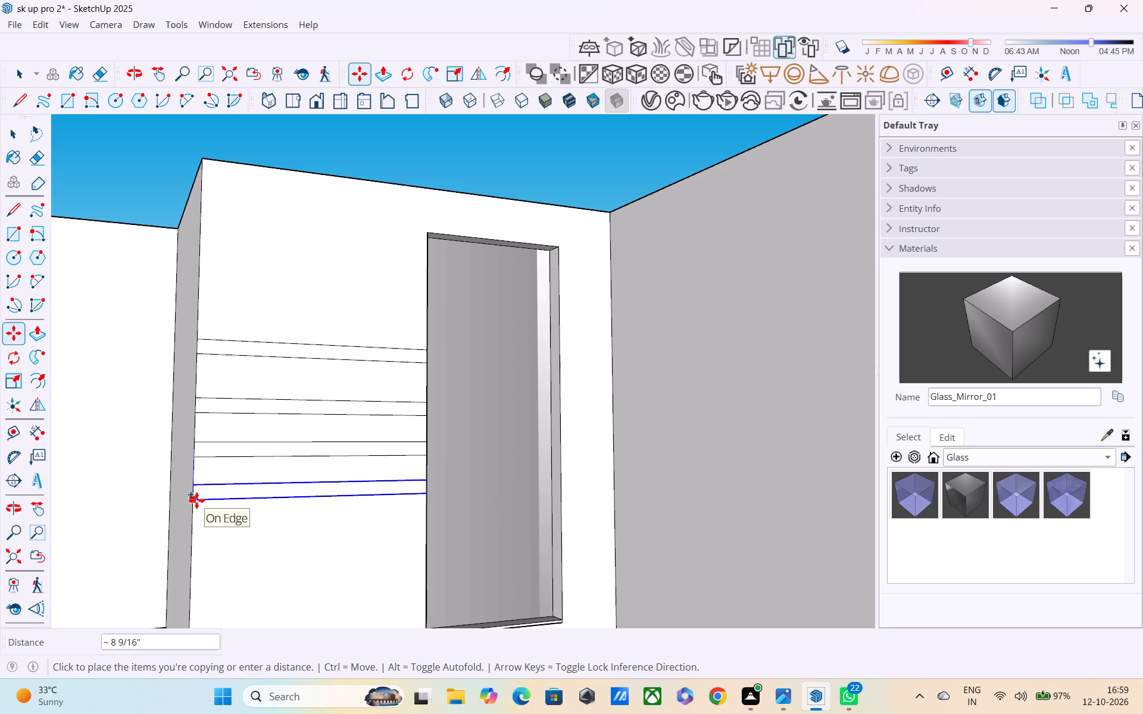
{"action": "key", "text": "1"}
{"action": "key", "text": "apostrophe"}
{"action": "key", "text": "Return"}
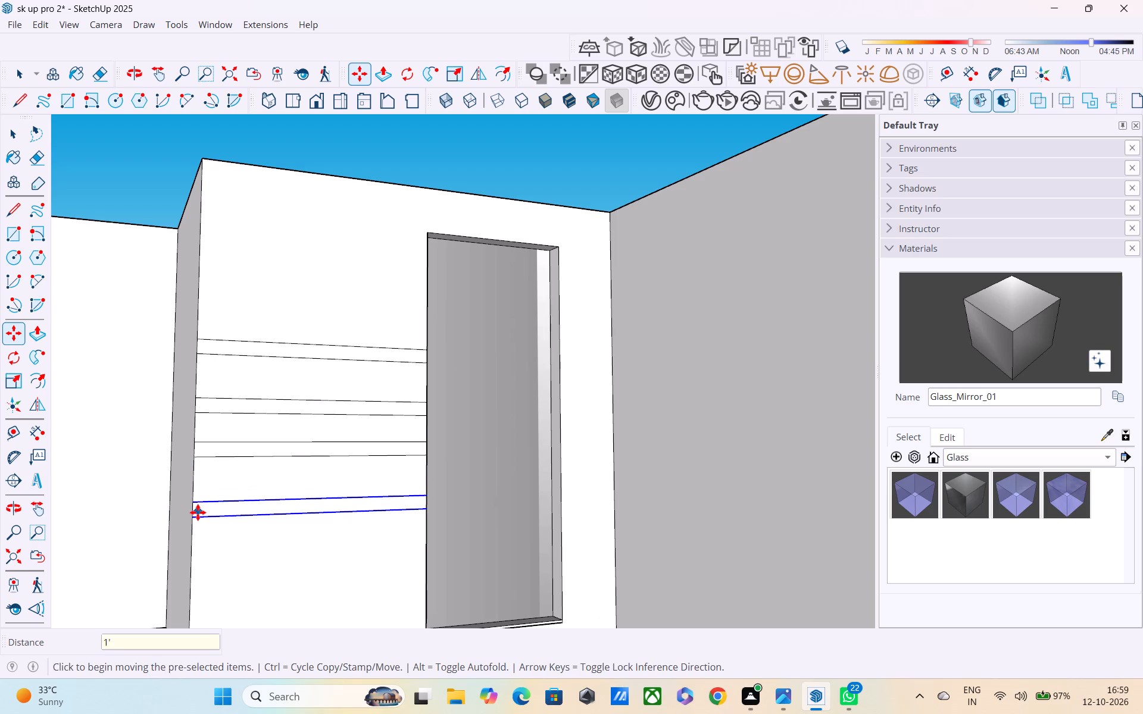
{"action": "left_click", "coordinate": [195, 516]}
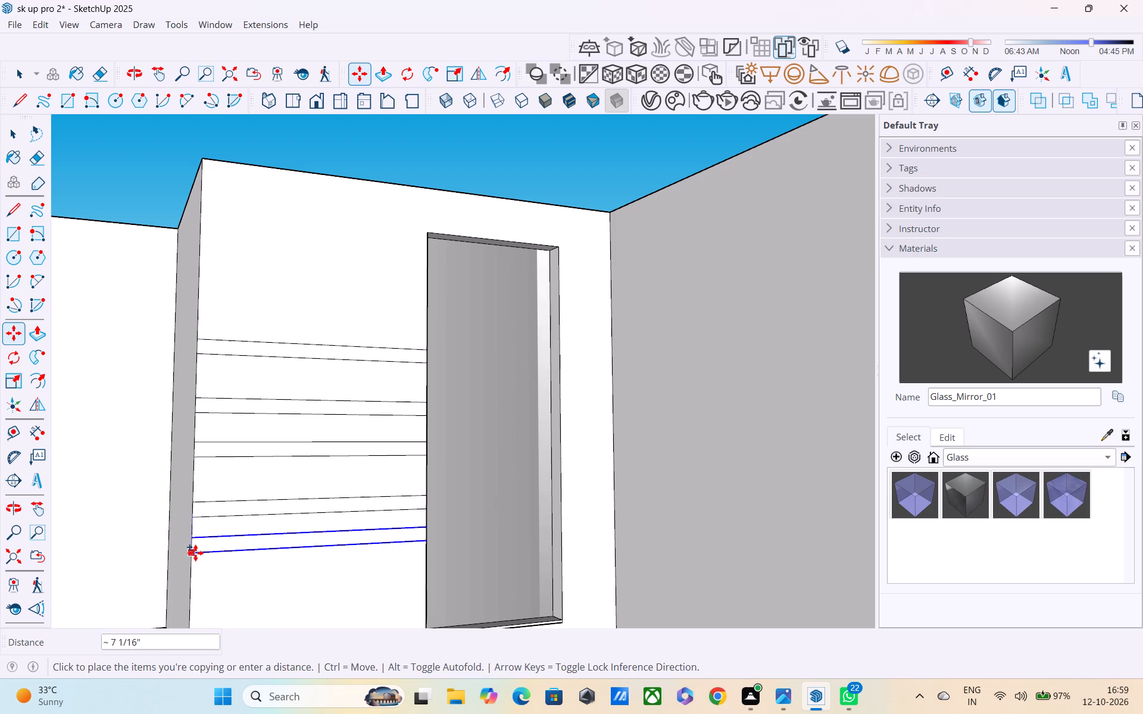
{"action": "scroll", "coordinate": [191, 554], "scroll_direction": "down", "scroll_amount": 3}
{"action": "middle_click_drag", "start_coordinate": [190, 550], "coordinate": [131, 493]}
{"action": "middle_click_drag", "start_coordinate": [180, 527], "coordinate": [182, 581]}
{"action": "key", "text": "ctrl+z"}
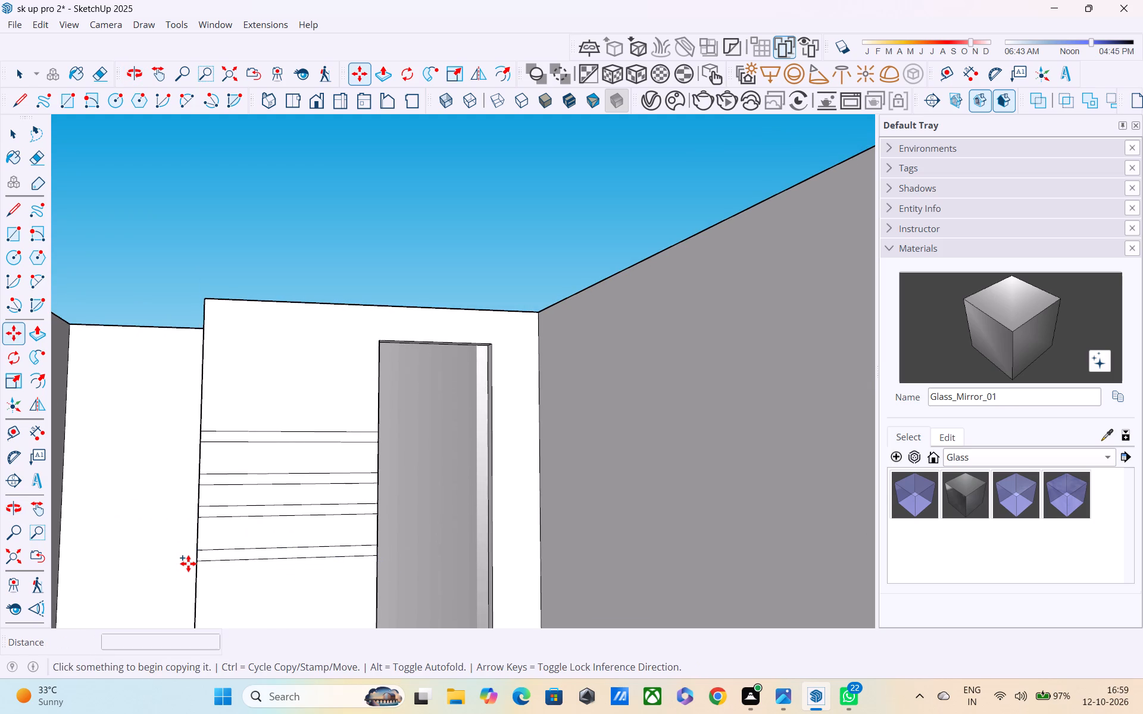
Undo the latest line copies beside the door opening, back to the upper two pairs.
{"action": "key", "text": "ctrl+z"}
{"action": "key", "text": "ctrl+z"}
{"action": "key", "text": "ctrl+z"}
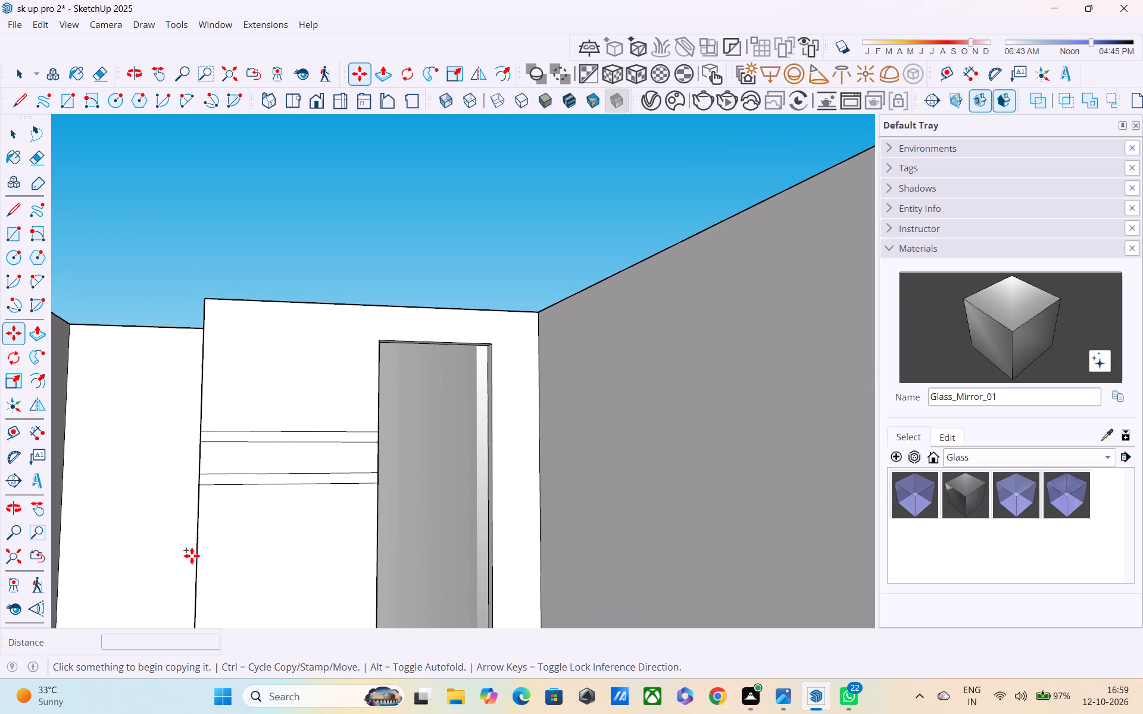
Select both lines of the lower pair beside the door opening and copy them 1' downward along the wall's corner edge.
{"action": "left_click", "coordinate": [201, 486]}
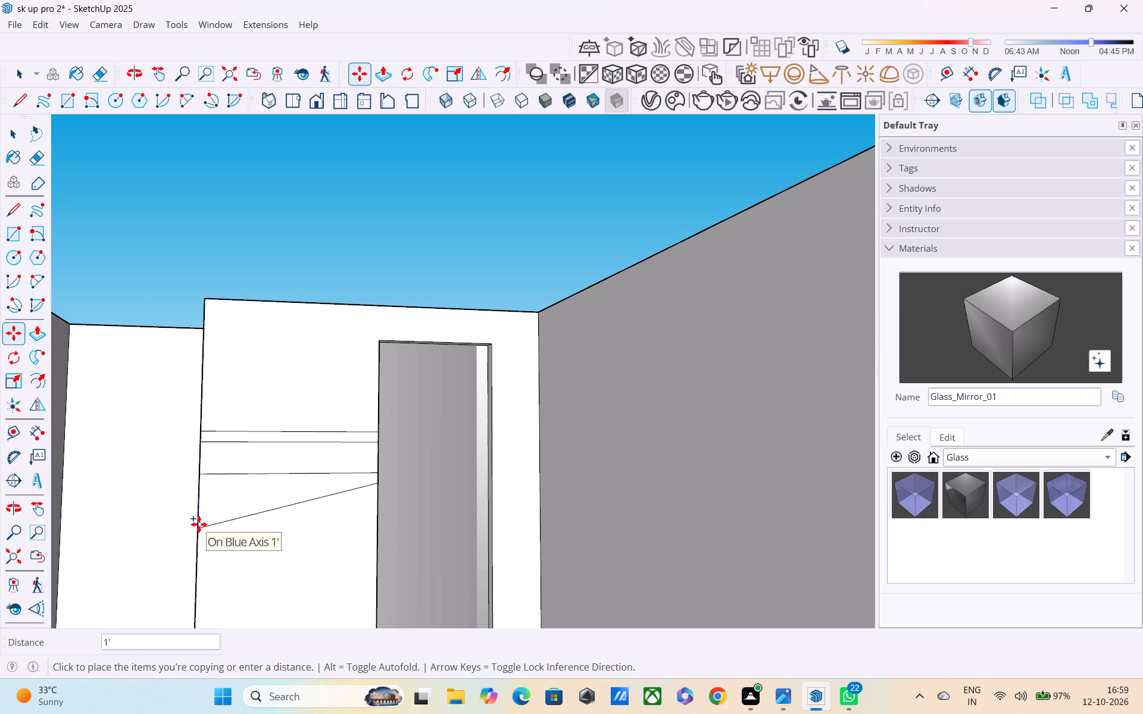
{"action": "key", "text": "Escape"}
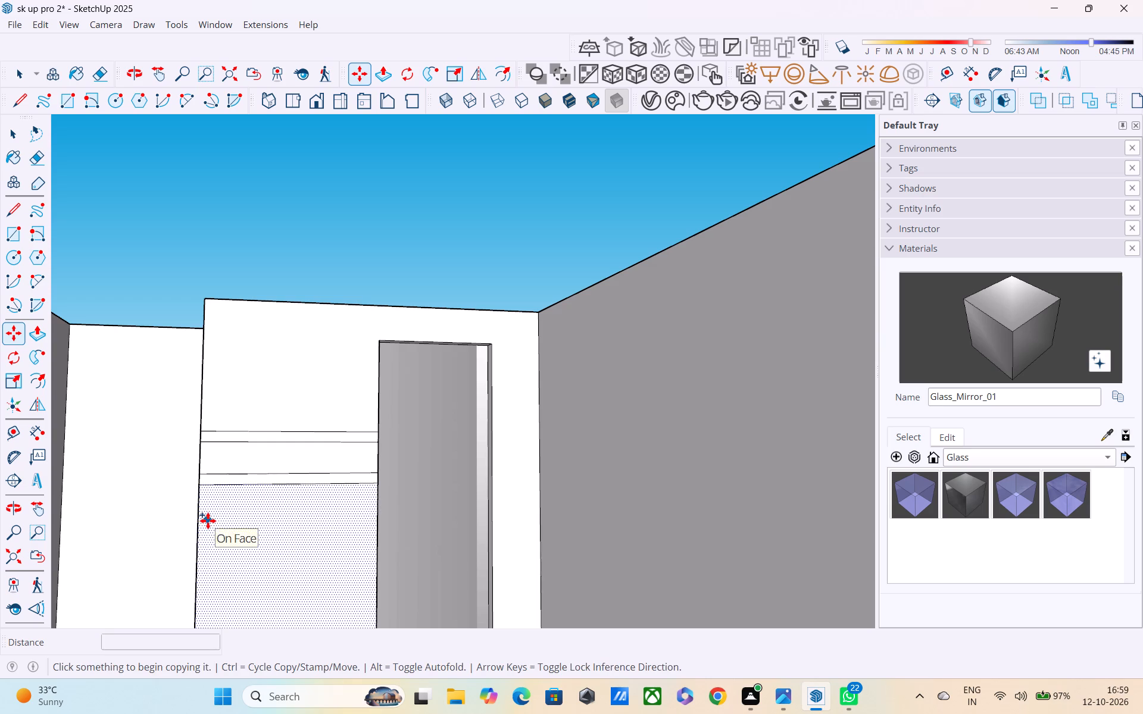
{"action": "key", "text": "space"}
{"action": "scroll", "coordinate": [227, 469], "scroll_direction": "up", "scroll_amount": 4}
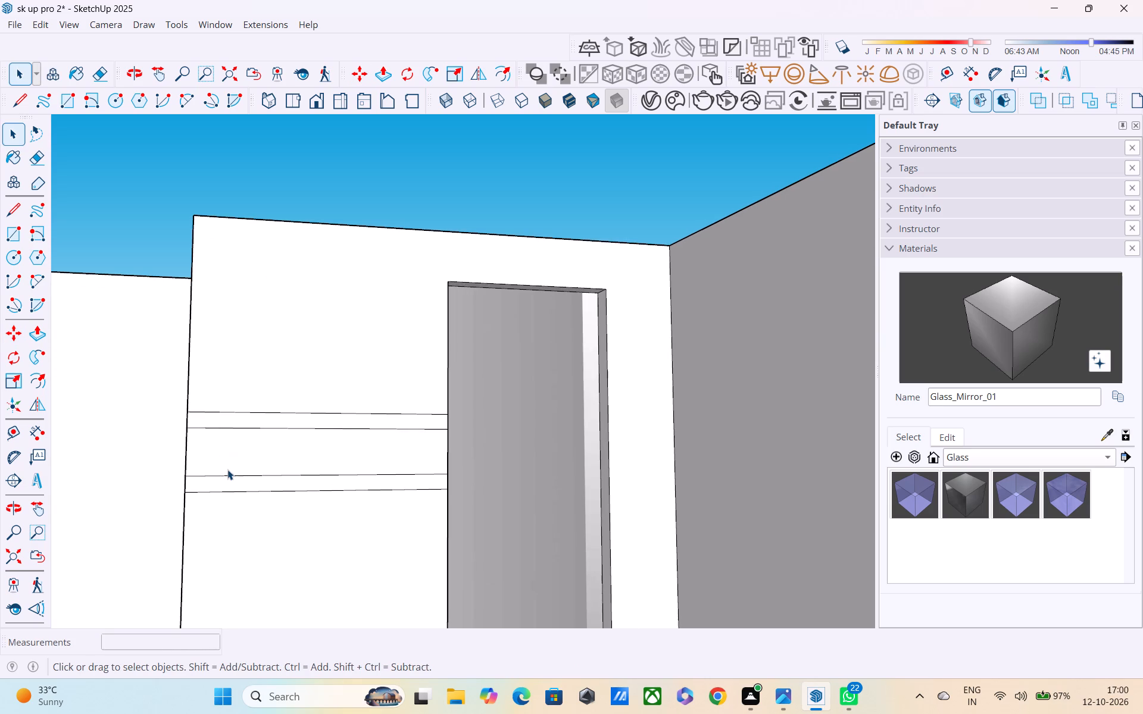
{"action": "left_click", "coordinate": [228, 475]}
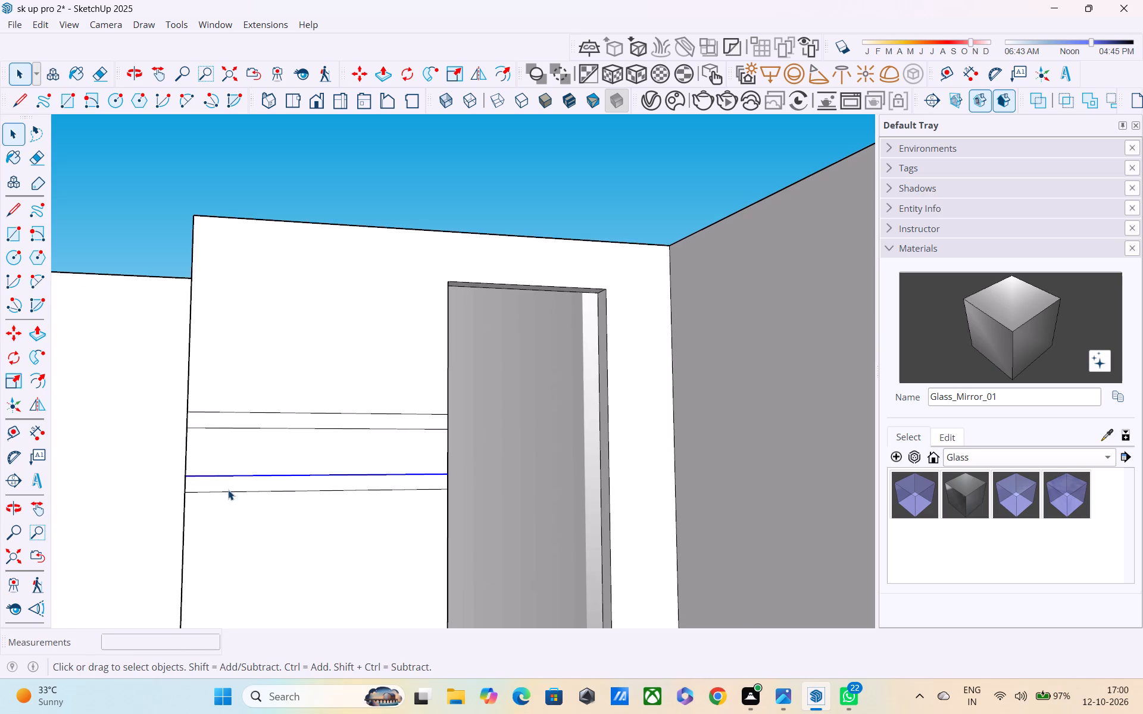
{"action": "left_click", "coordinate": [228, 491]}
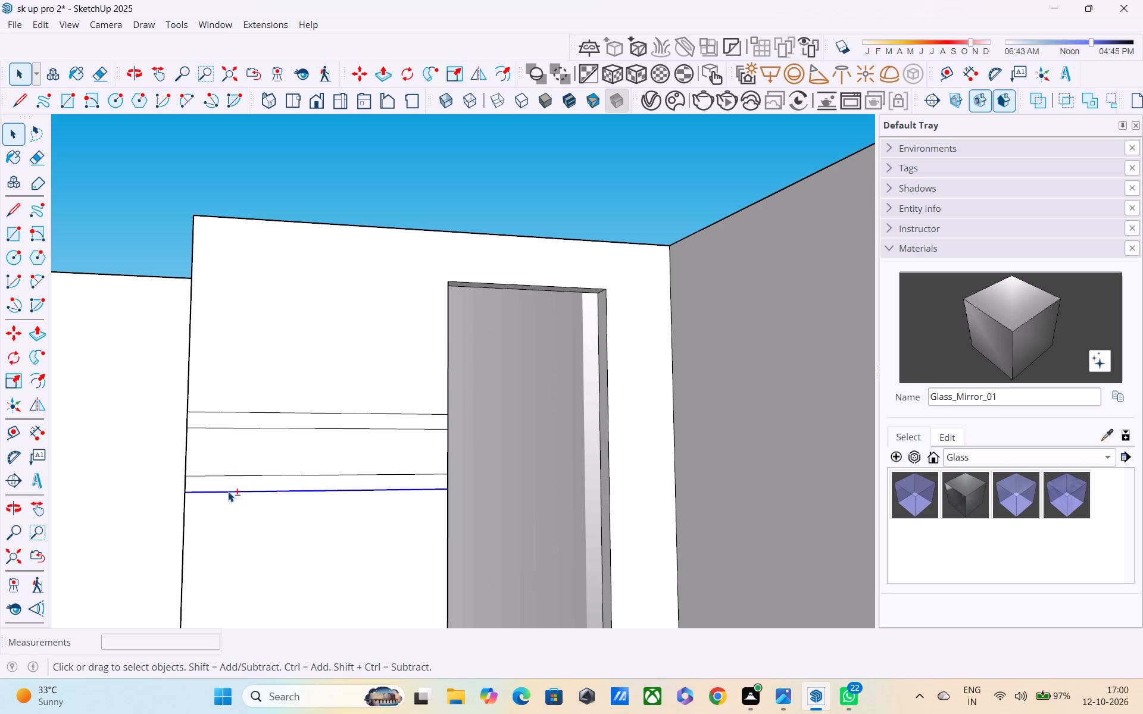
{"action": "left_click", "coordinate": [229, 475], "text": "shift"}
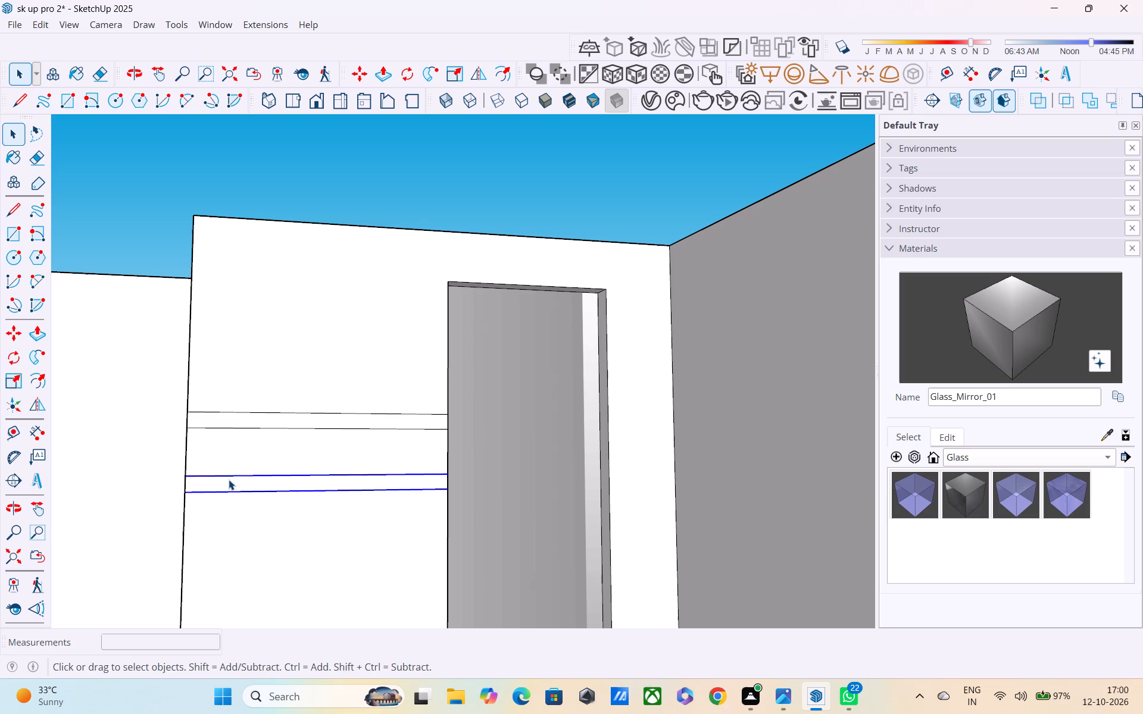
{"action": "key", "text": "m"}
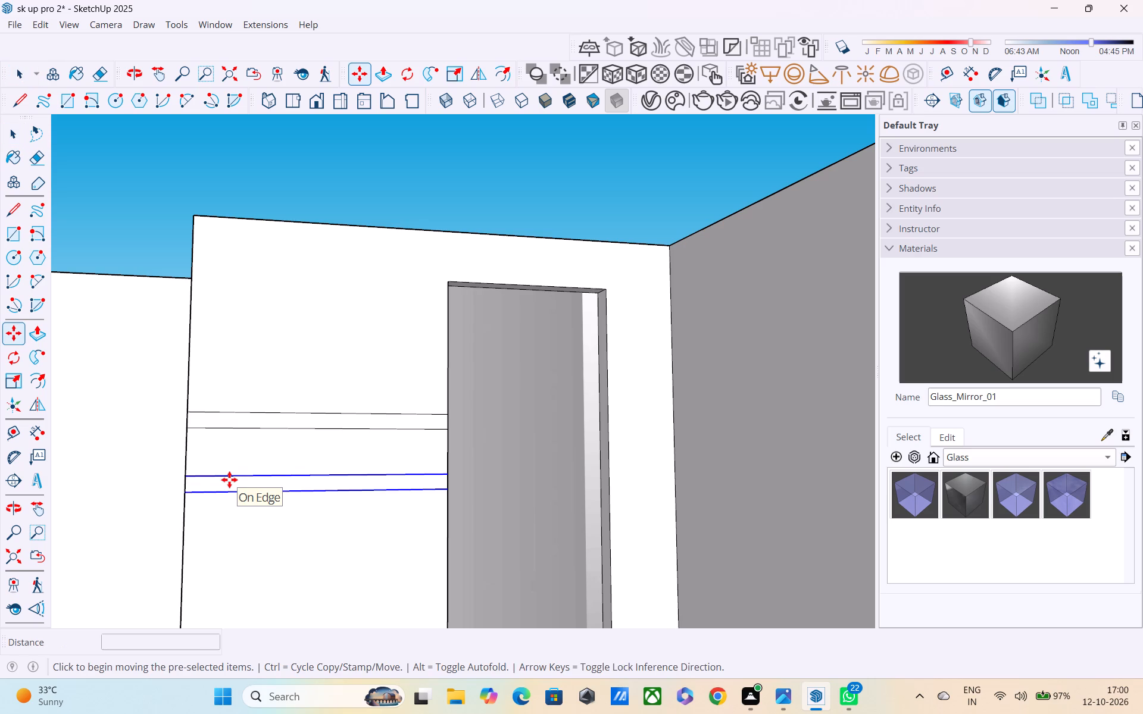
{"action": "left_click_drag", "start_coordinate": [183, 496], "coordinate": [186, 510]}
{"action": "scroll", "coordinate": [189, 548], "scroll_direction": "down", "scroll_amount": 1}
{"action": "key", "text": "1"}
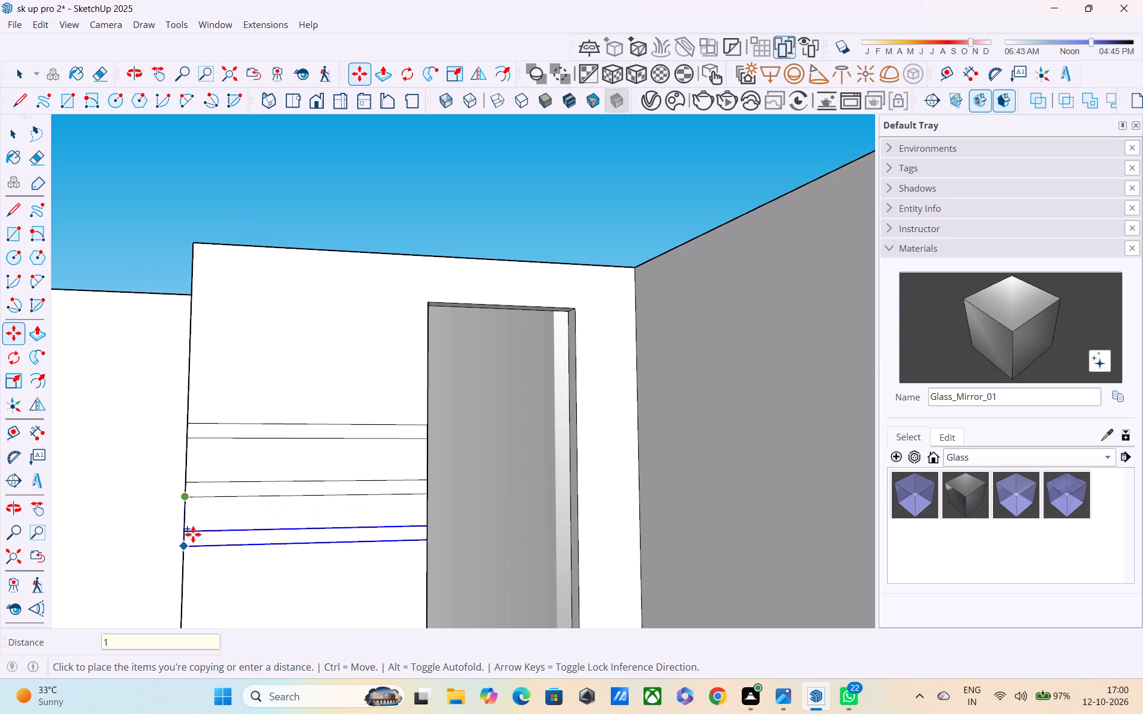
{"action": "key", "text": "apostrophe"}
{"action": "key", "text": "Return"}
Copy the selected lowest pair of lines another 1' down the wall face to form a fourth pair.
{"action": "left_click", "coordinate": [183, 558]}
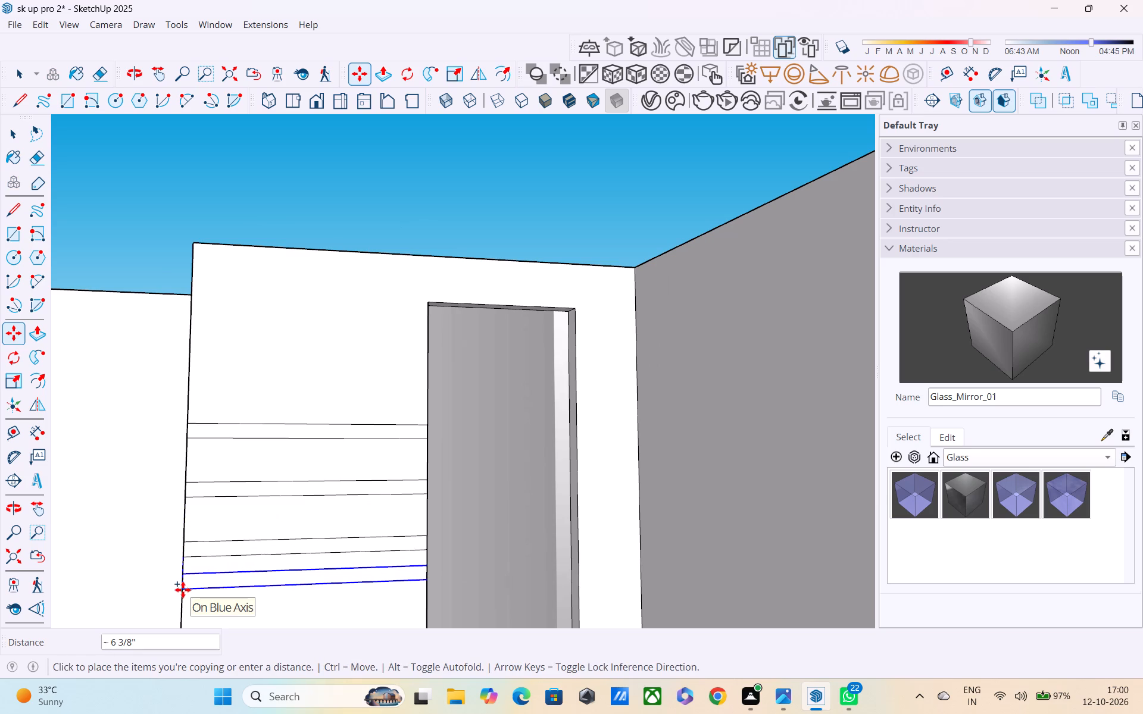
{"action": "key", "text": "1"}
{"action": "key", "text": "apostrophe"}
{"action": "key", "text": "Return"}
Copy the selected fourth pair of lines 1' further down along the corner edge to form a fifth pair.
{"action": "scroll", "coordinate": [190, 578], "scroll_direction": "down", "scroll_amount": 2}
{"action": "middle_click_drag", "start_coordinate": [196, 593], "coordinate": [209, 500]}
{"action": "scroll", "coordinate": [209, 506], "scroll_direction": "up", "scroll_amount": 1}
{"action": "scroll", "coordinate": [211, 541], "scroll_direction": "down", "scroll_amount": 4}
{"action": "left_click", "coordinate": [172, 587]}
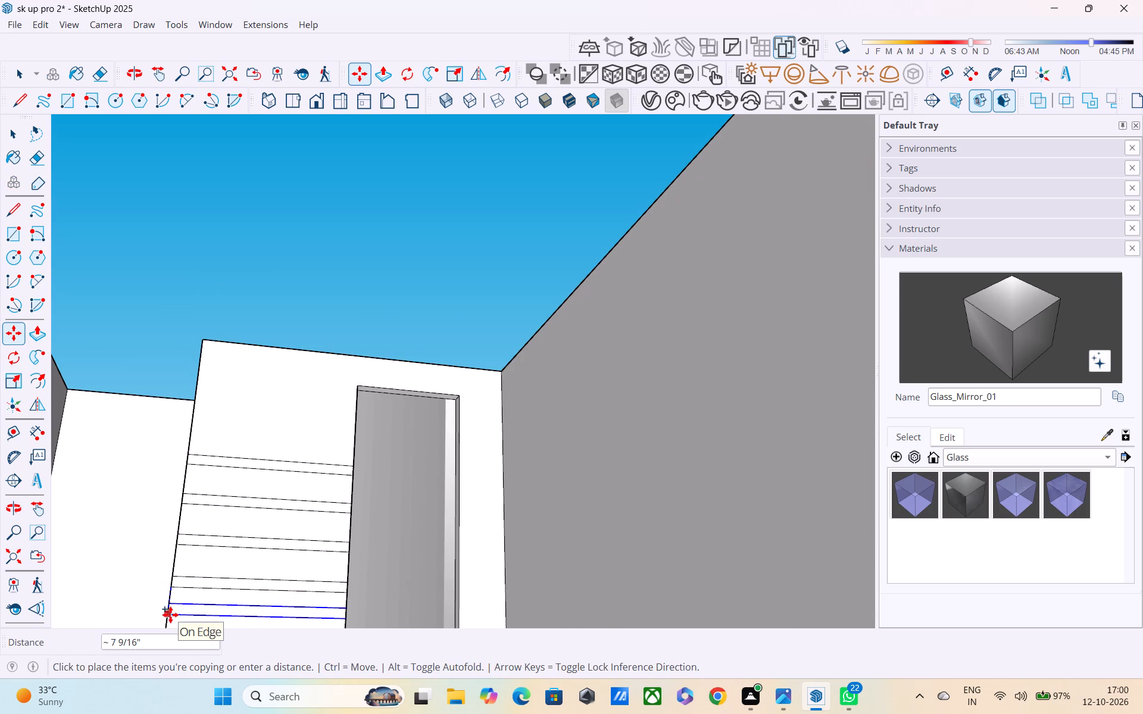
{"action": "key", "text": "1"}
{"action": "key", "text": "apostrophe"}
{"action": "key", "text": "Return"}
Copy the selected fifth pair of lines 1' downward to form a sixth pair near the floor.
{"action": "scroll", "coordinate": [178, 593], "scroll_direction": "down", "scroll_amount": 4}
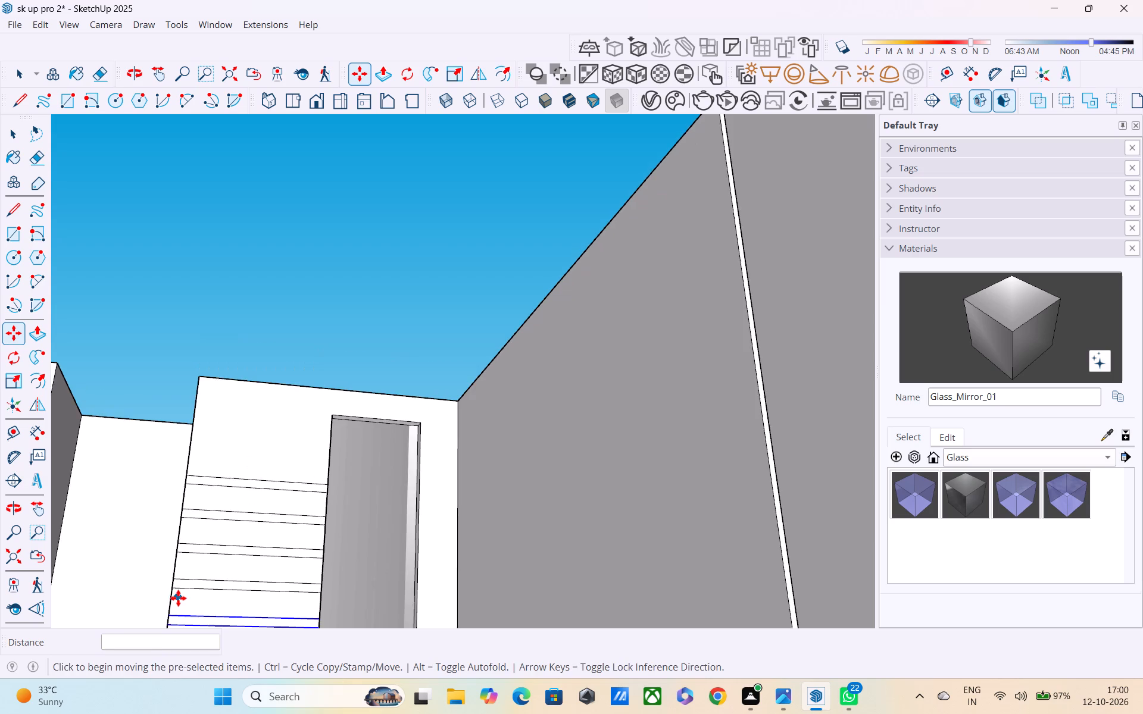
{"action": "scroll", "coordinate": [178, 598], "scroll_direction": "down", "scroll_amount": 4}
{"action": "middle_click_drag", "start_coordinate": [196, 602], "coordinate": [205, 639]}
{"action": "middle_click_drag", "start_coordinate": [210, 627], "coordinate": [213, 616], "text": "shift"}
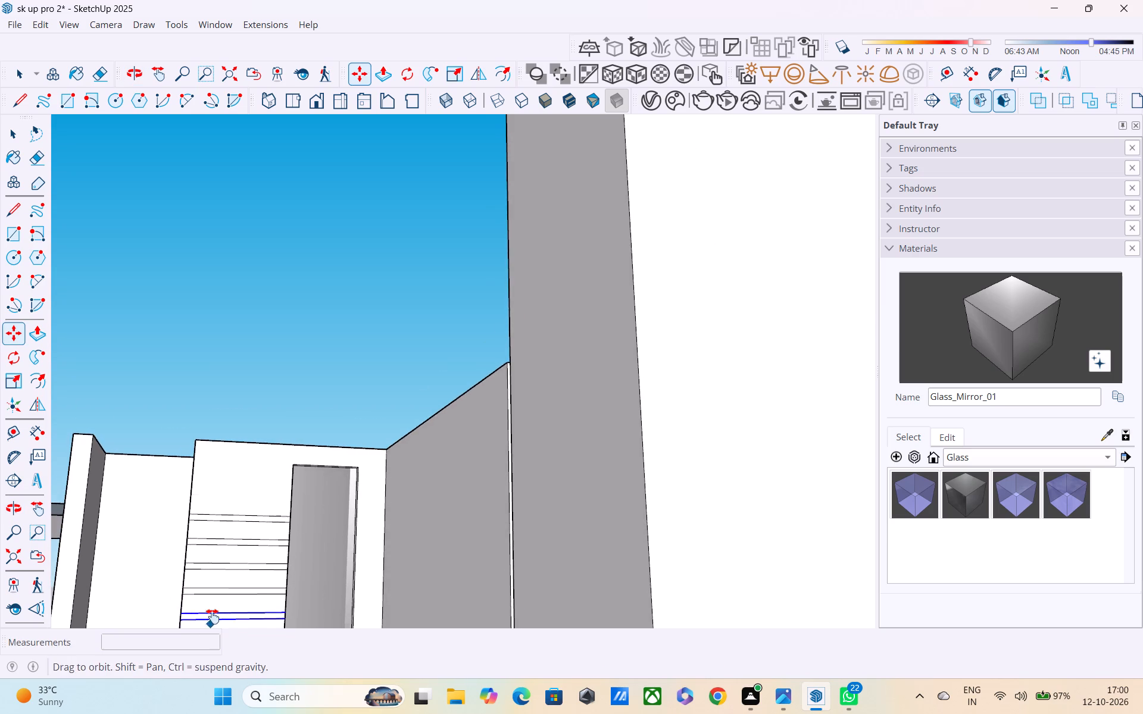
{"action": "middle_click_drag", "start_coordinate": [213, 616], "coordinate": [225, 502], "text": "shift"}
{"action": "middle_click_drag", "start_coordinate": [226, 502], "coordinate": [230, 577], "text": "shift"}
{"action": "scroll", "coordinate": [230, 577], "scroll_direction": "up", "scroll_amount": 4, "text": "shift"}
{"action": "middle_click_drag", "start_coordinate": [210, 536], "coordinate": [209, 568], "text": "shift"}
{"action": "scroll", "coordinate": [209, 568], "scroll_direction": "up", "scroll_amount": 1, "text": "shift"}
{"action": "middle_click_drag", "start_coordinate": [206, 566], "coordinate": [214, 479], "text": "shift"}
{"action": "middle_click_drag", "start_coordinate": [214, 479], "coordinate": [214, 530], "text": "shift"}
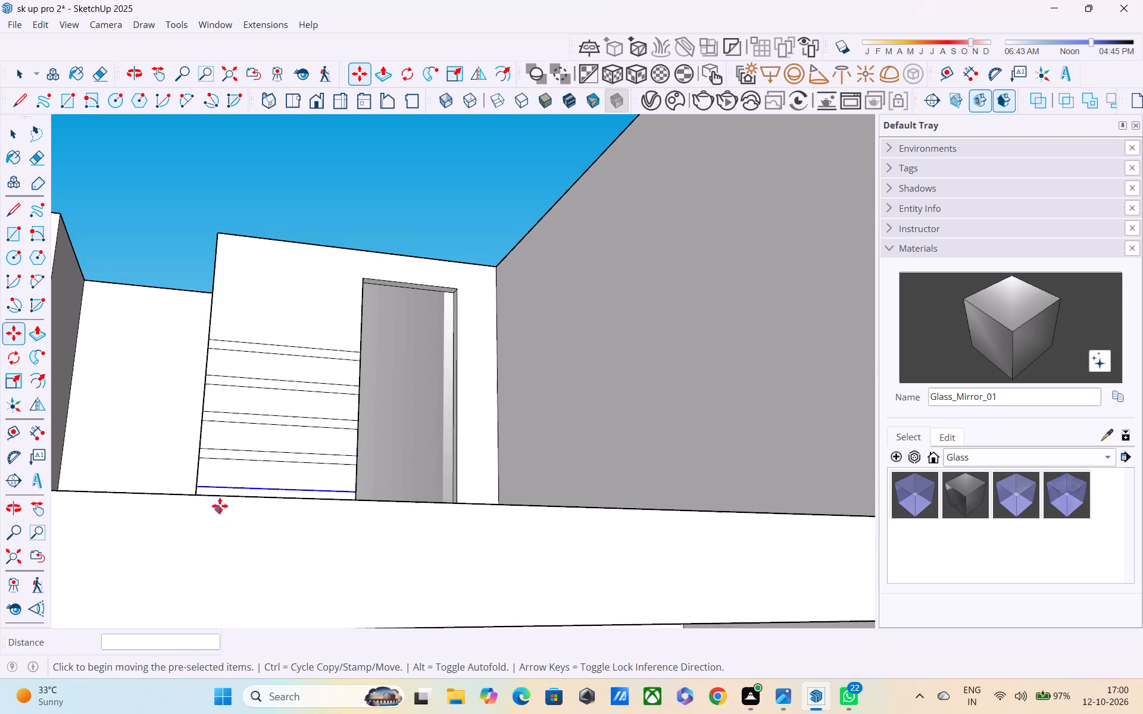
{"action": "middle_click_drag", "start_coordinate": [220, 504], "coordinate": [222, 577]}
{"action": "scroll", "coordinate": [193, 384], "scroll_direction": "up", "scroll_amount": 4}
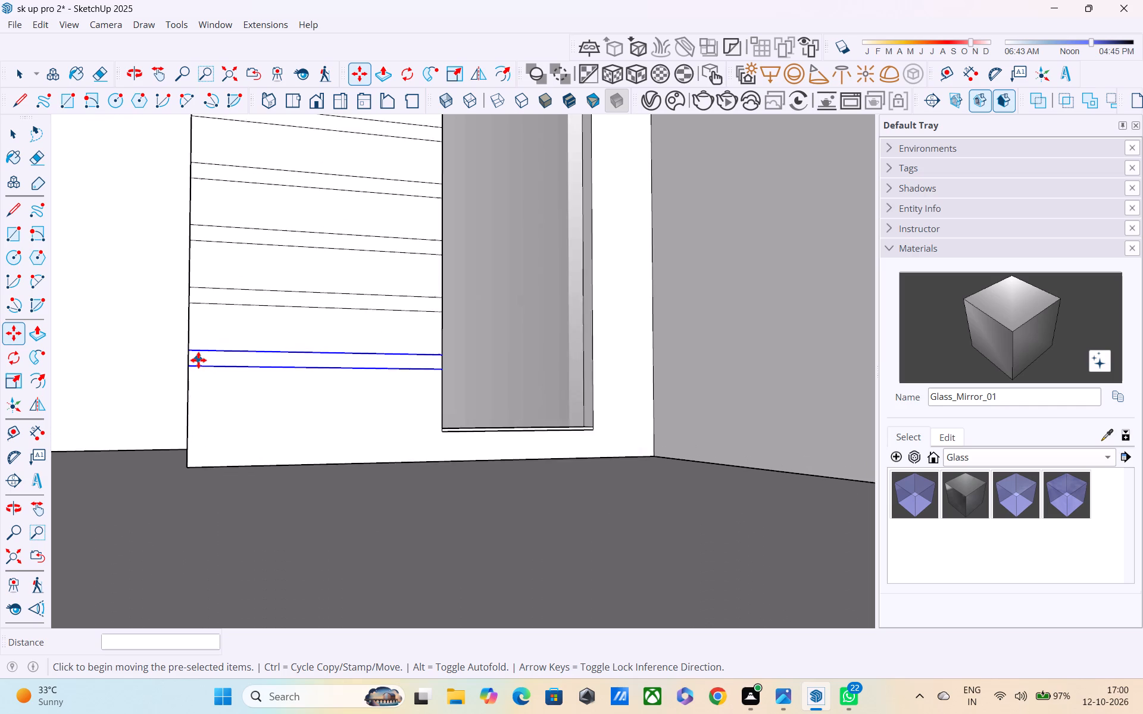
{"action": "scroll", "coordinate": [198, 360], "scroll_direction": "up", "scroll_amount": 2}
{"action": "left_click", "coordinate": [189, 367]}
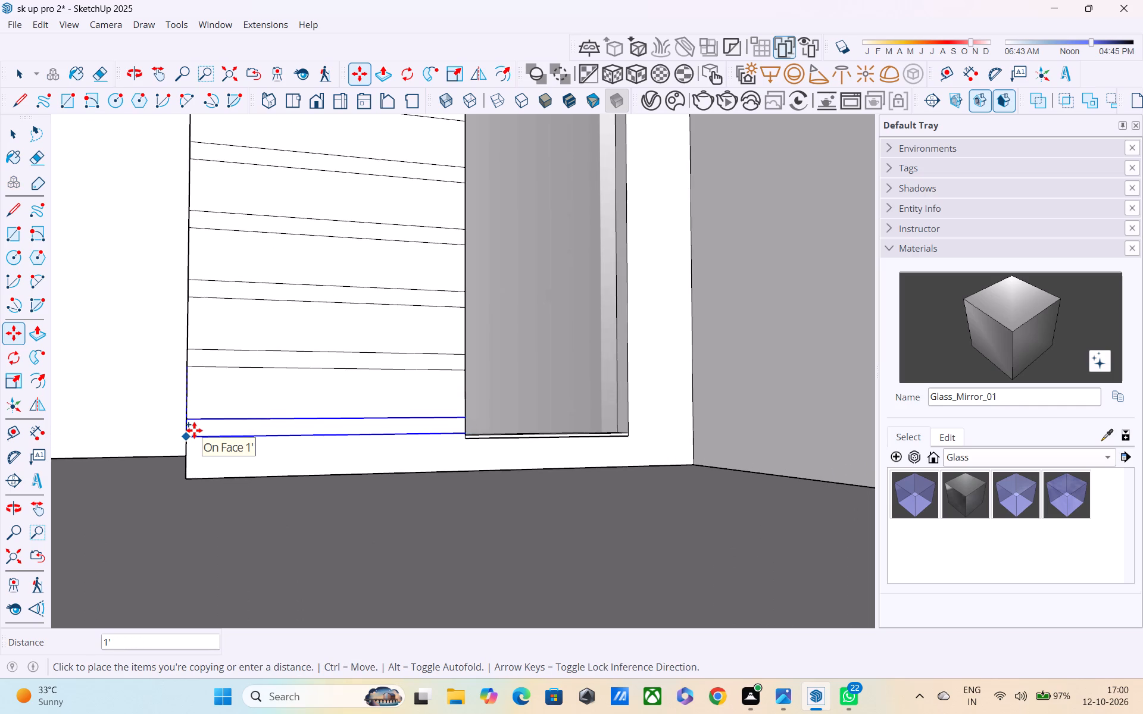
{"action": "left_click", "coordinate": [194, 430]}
Examine the spacing and proportions of the horizontal bands beside the door from several distances and angles.
{"action": "scroll", "coordinate": [193, 450], "scroll_direction": "down", "scroll_amount": 4}
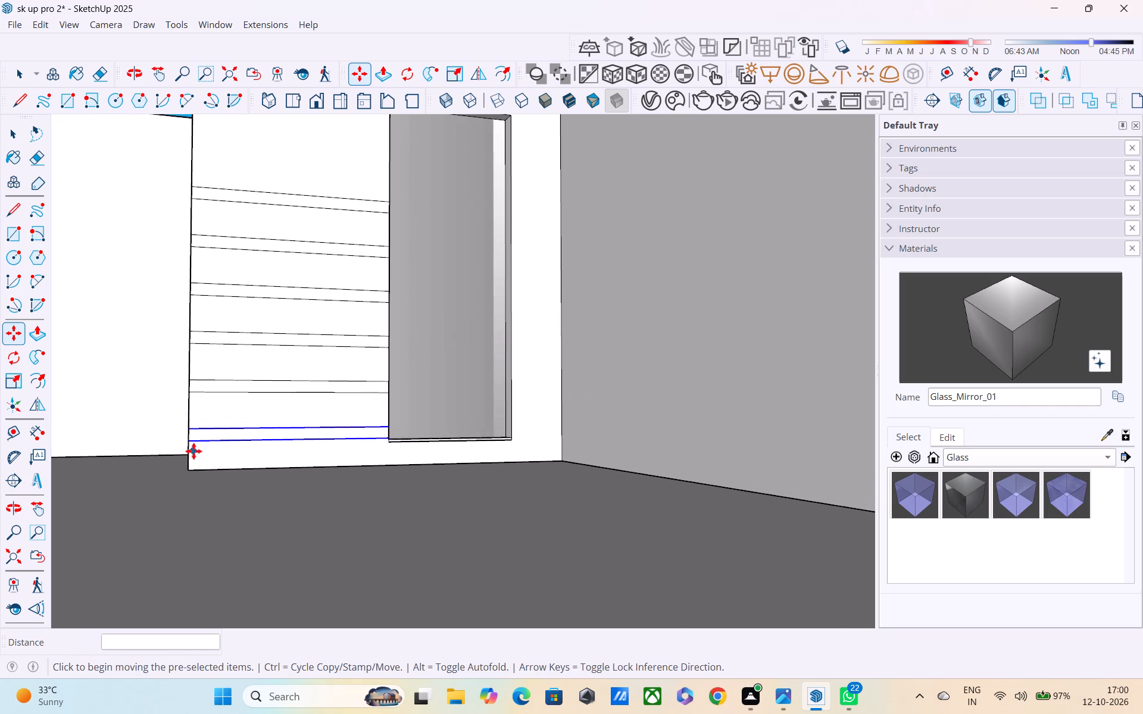
{"action": "middle_click_drag", "start_coordinate": [193, 450], "coordinate": [295, 462]}
{"action": "scroll", "coordinate": [264, 442], "scroll_direction": "down", "scroll_amount": 4}
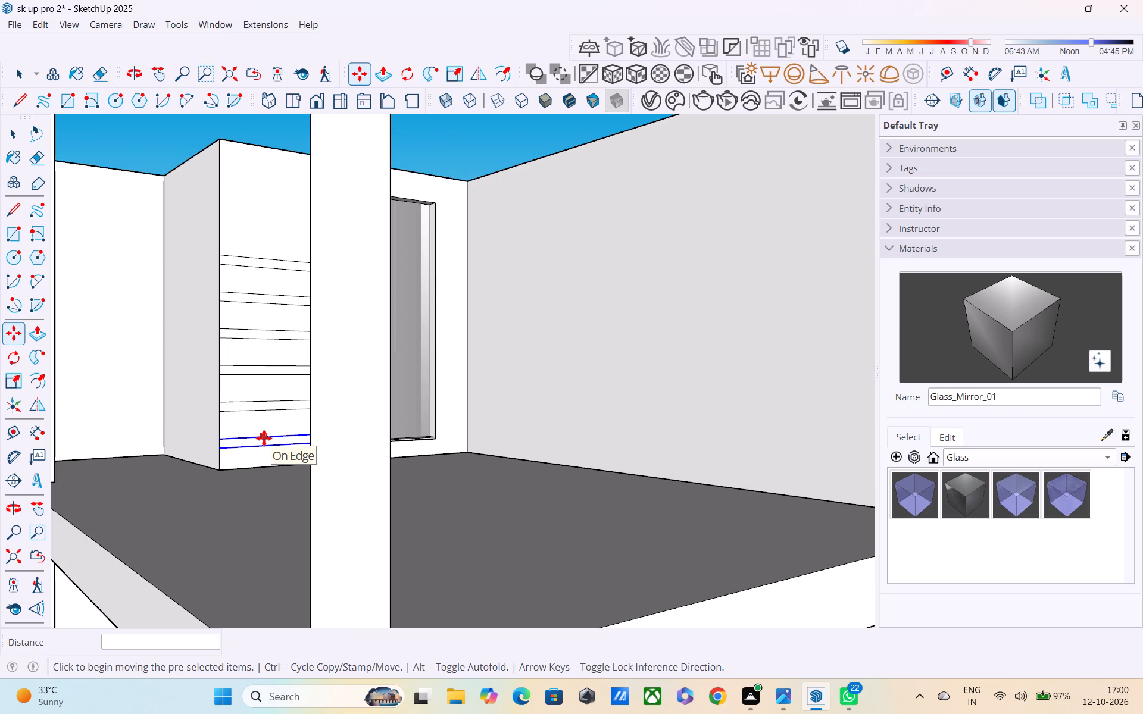
{"action": "scroll", "coordinate": [256, 432], "scroll_direction": "down", "scroll_amount": 4}
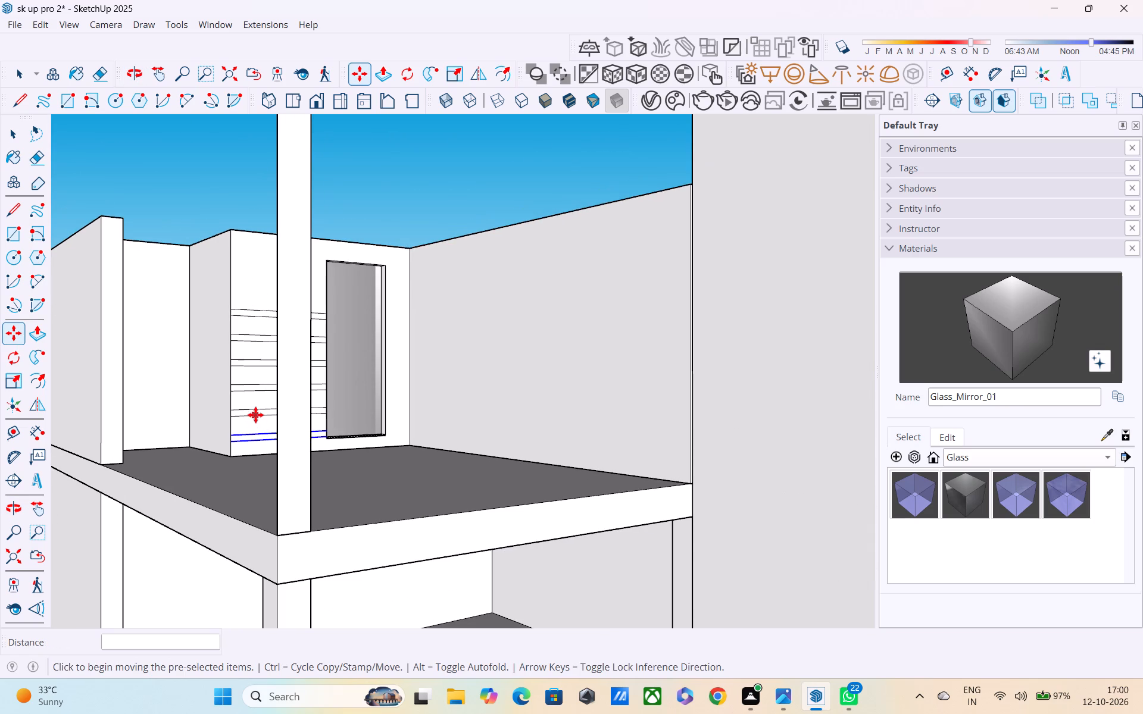
{"action": "scroll", "coordinate": [255, 412], "scroll_direction": "down", "scroll_amount": 1}
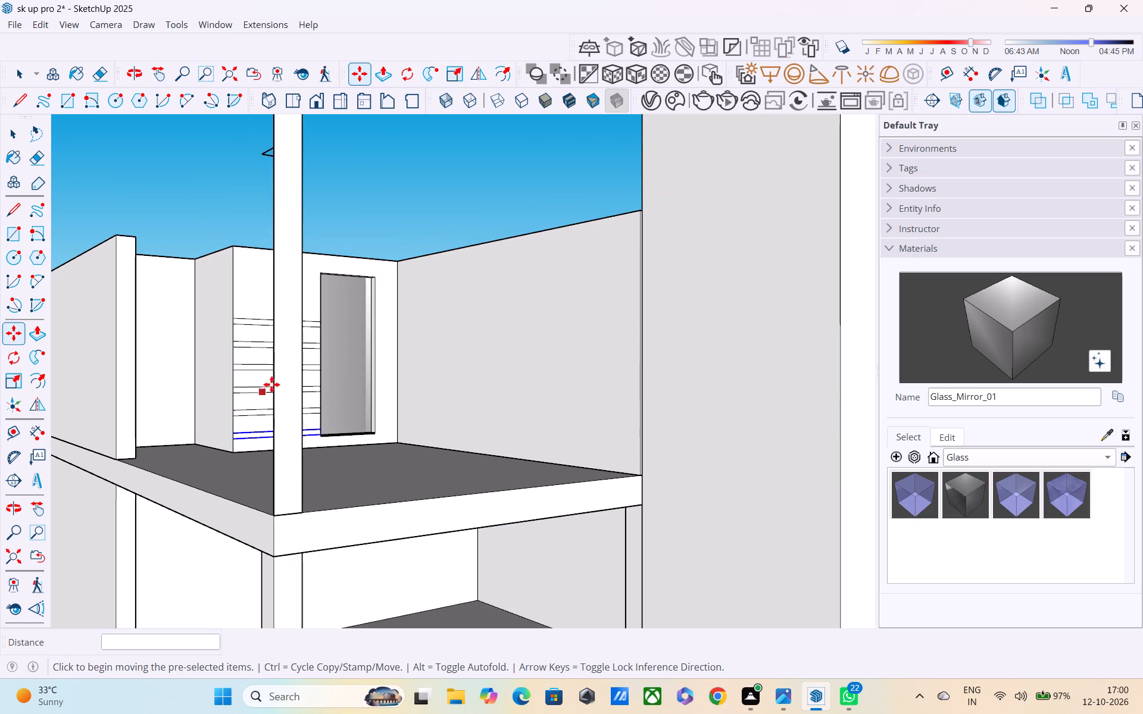
{"action": "middle_click_drag", "start_coordinate": [286, 365], "coordinate": [221, 385]}
{"action": "scroll", "coordinate": [273, 356], "scroll_direction": "down", "scroll_amount": 4}
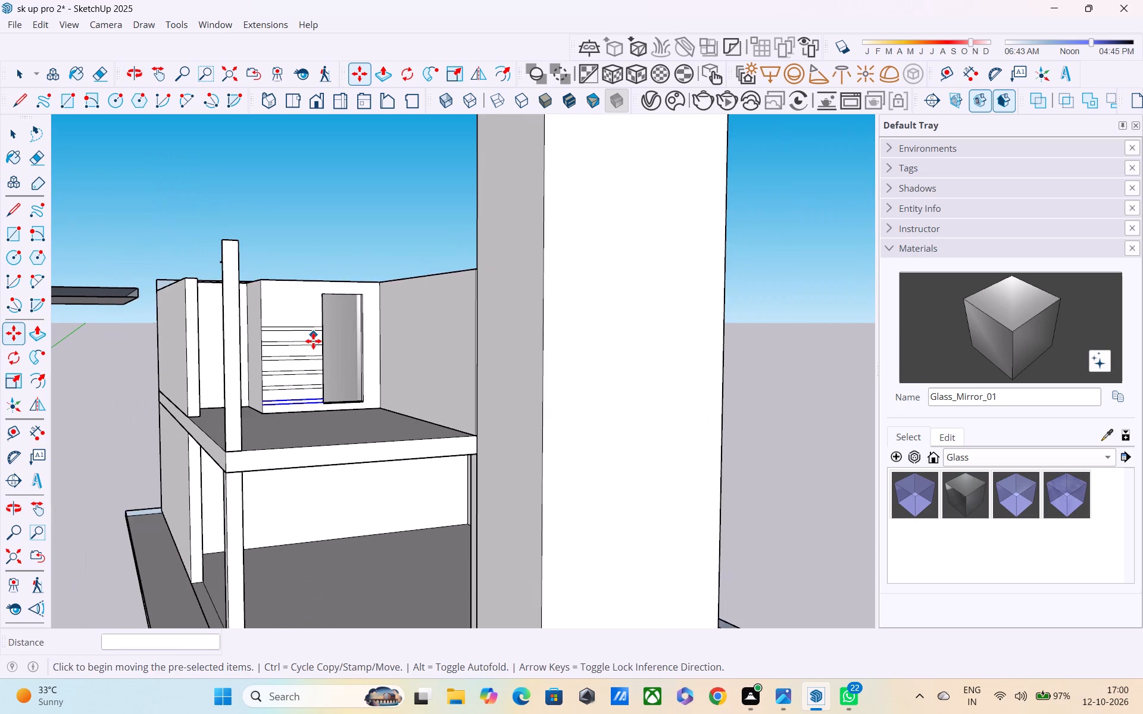
{"action": "scroll", "coordinate": [313, 341], "scroll_direction": "down", "scroll_amount": 5}
{"action": "middle_click_drag", "start_coordinate": [318, 347], "coordinate": [275, 378]}
{"action": "scroll", "coordinate": [275, 378], "scroll_direction": "up", "scroll_amount": 4}
{"action": "scroll", "coordinate": [308, 337], "scroll_direction": "up", "scroll_amount": 3}
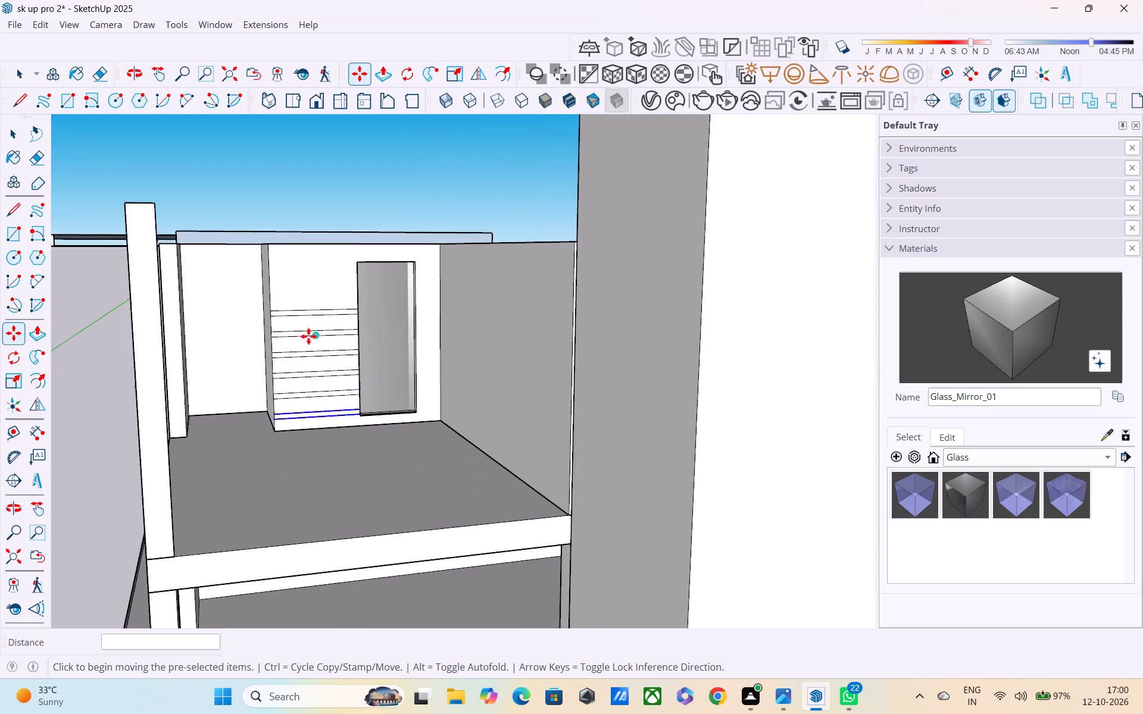
{"action": "scroll", "coordinate": [308, 336], "scroll_direction": "up", "scroll_amount": 3}
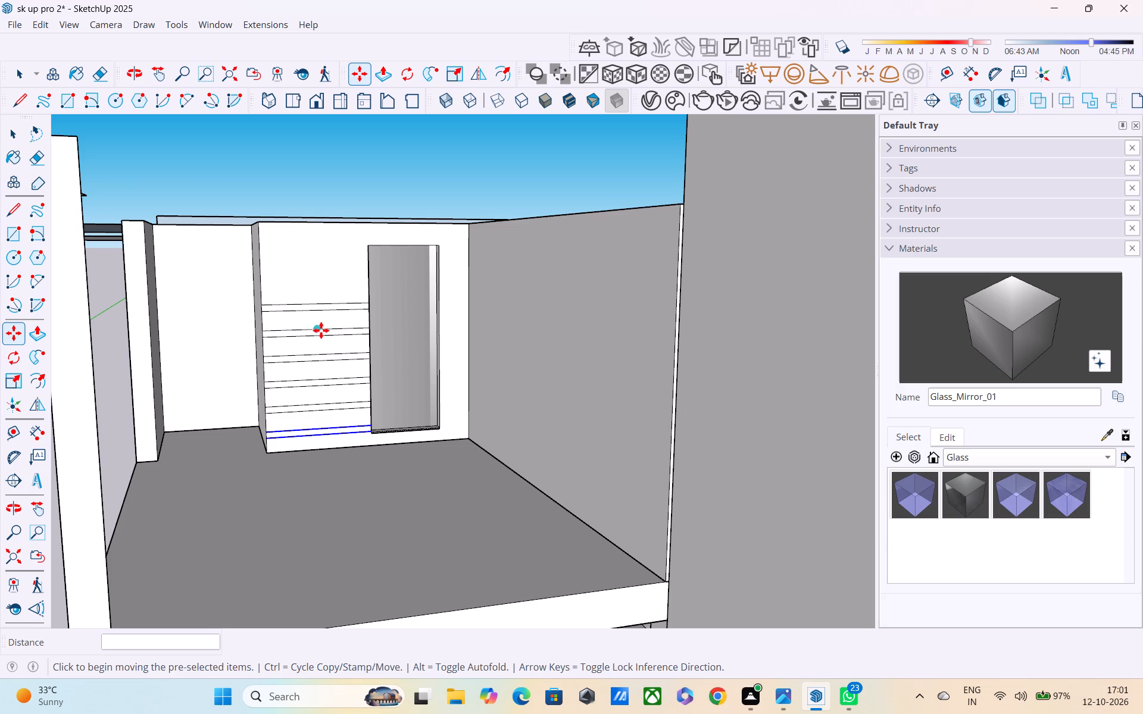
Undo the band line copies beside the door, back to the single uppermost horizontal line.
{"action": "key", "text": "ctrl+z"}
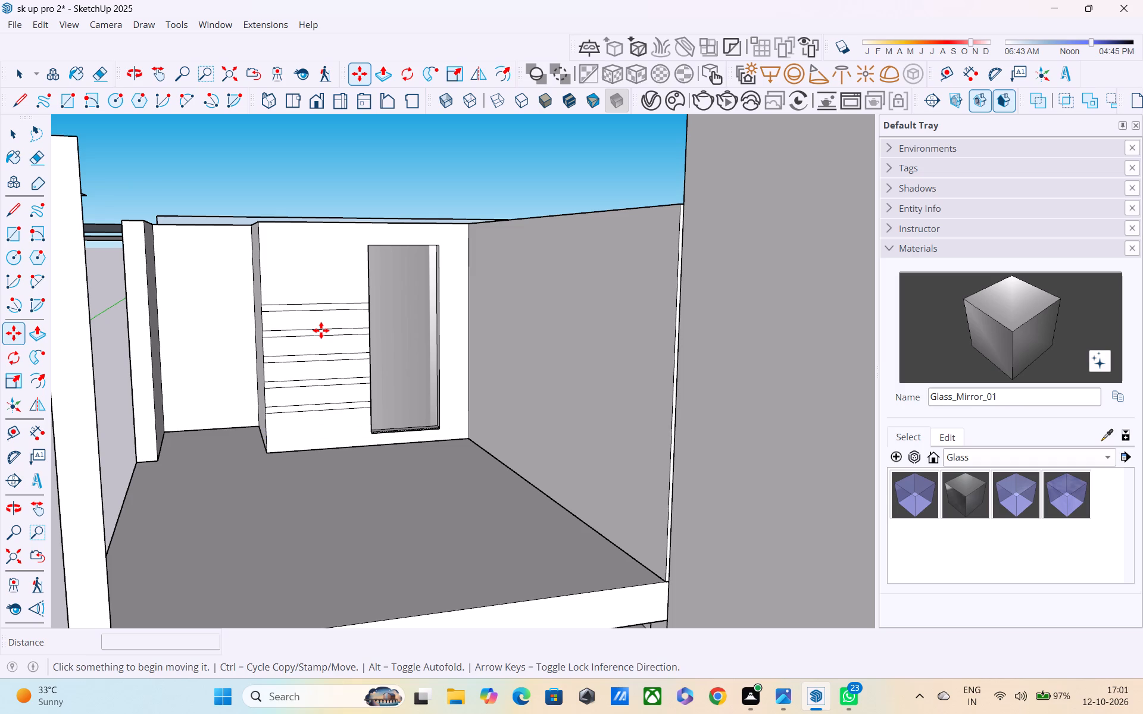
{"action": "key", "text": "ctrl+z"}
{"action": "key", "text": "ctrl+z"}
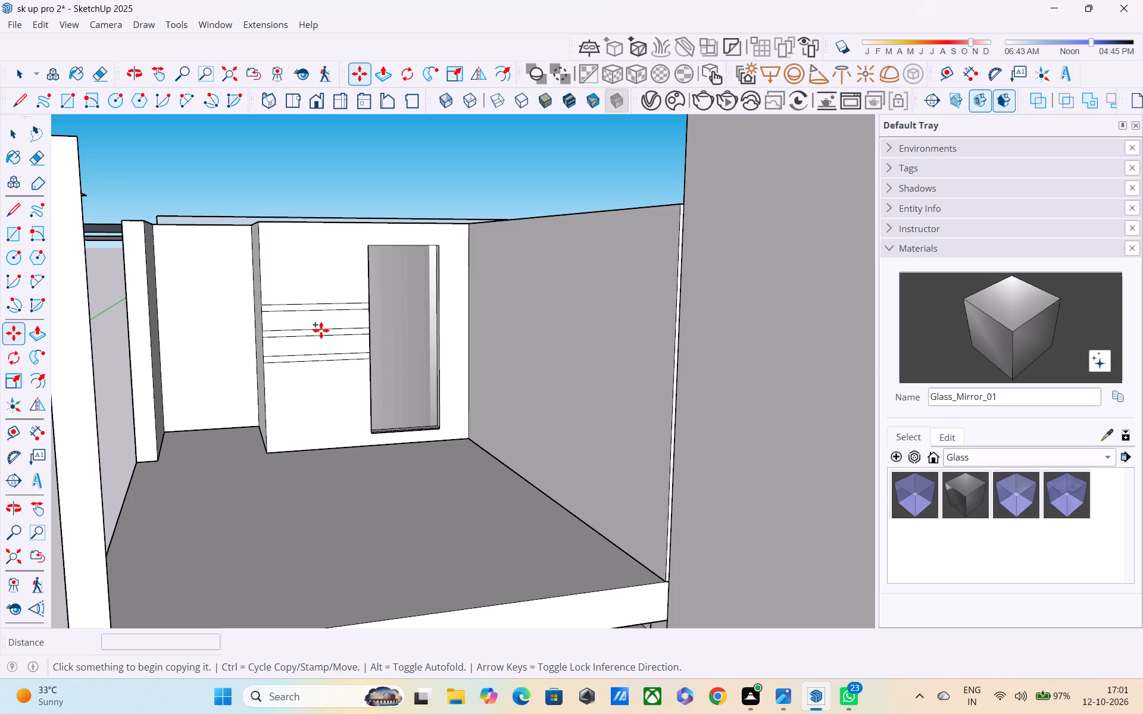
{"action": "key", "text": "ctrl+z"}
{"action": "key", "text": "ctrl+z"}
{"action": "key", "text": "ctrl+z"}
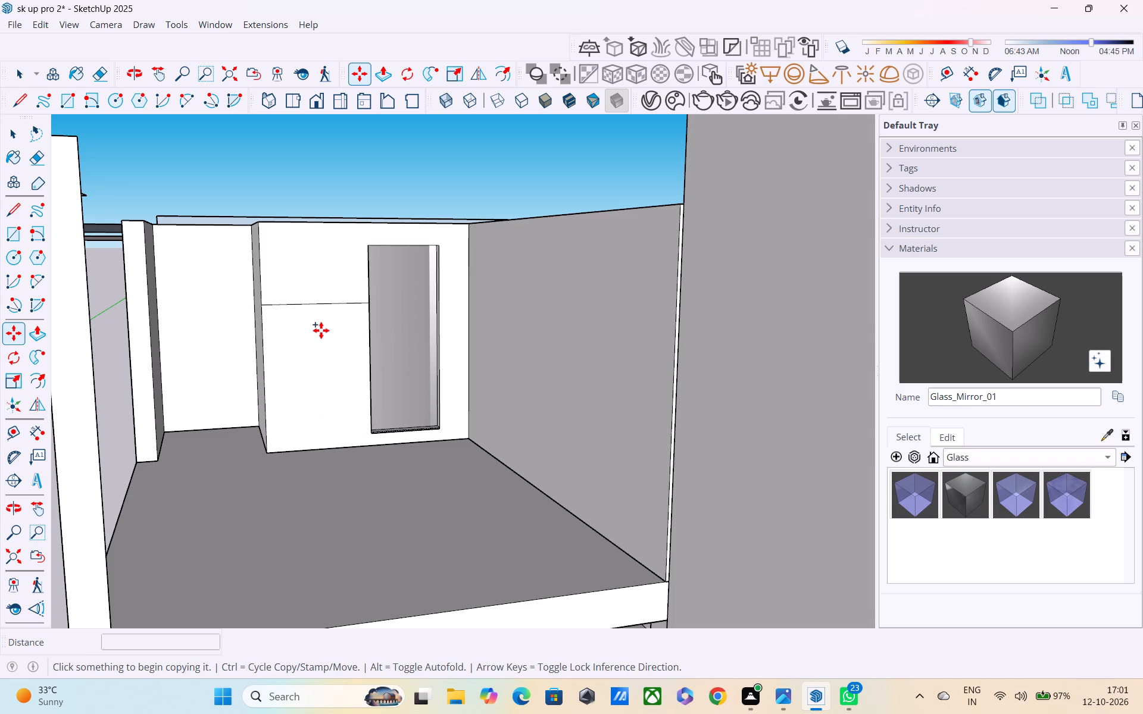
Copy the single horizontal line beside the door opening 1" downward from its midpoint to form a narrow band.
{"action": "scroll", "coordinate": [319, 303], "scroll_direction": "up", "scroll_amount": 3}
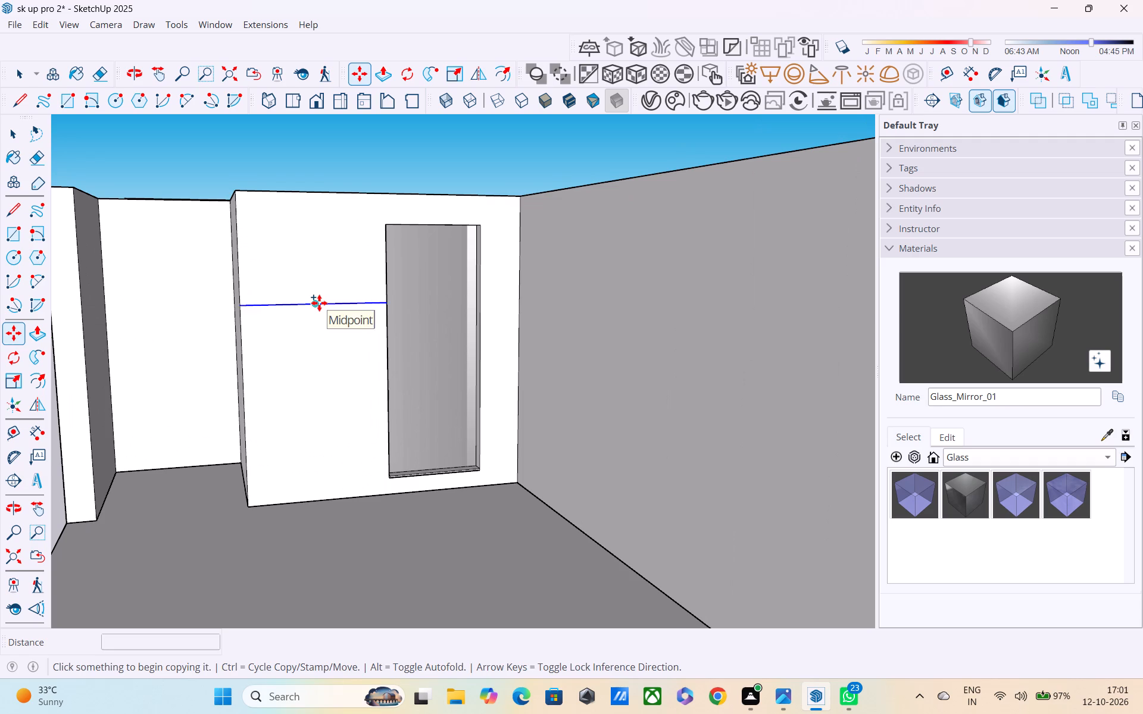
{"action": "left_click", "coordinate": [319, 303]}
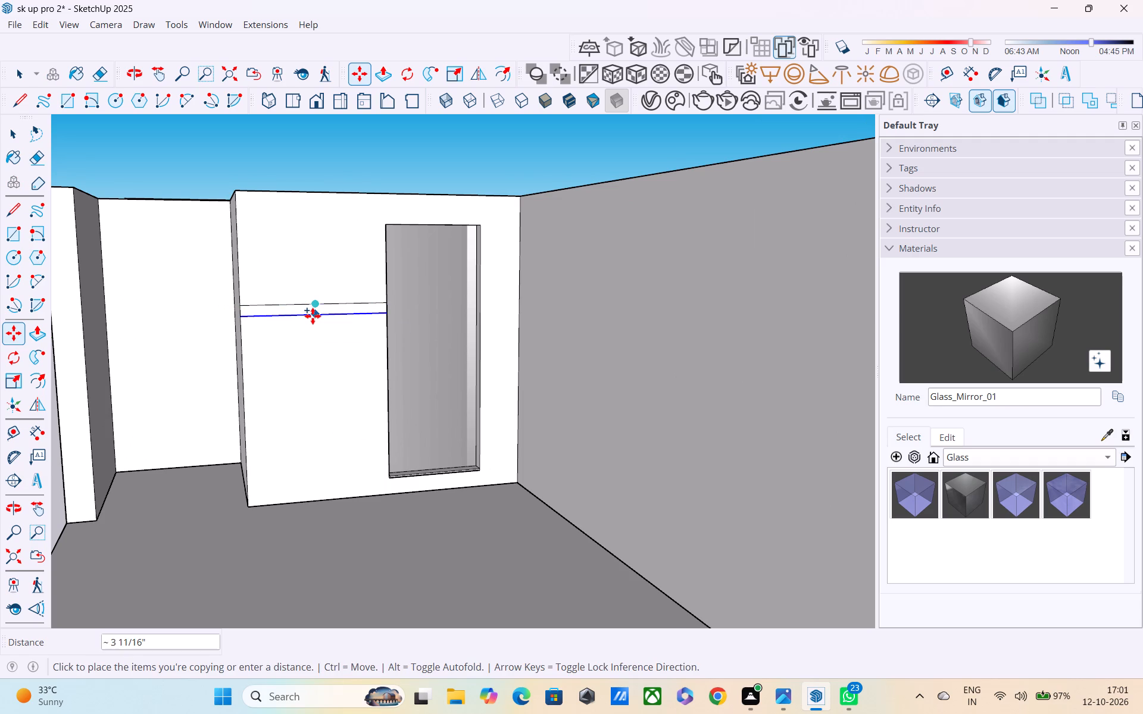
{"action": "type", "text": "1\""}
{"action": "key", "text": "Return"}
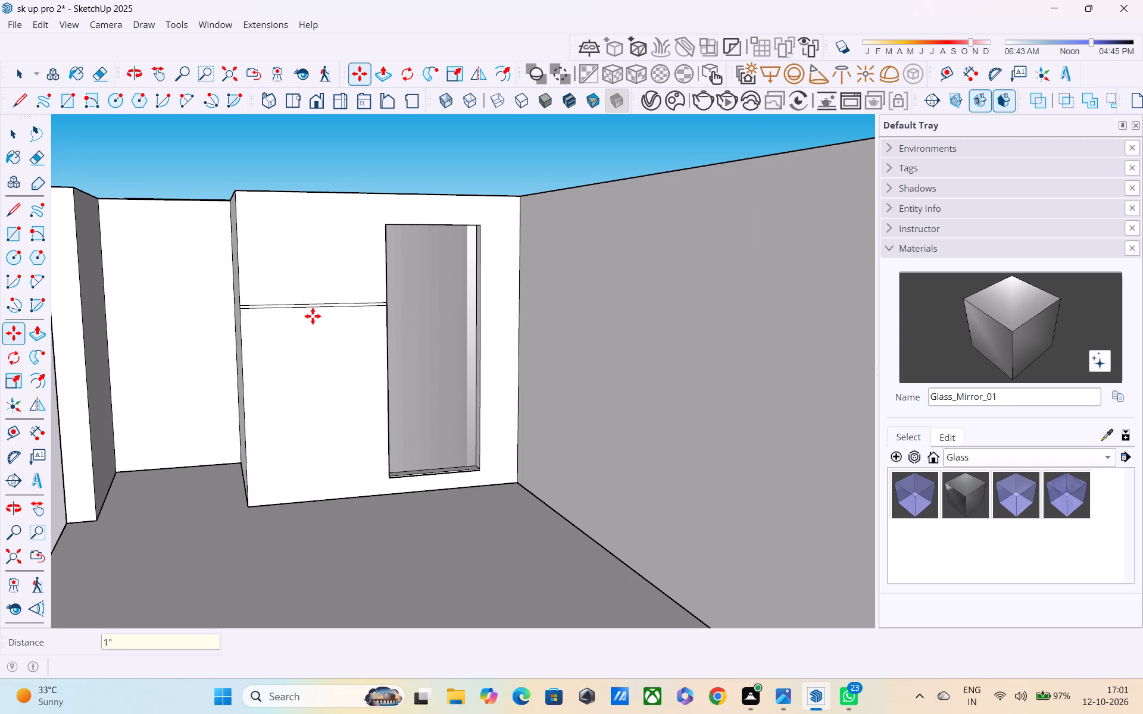
{"action": "scroll", "coordinate": [317, 339], "scroll_direction": "up", "scroll_amount": 2}
{"action": "key", "text": "Escape"}
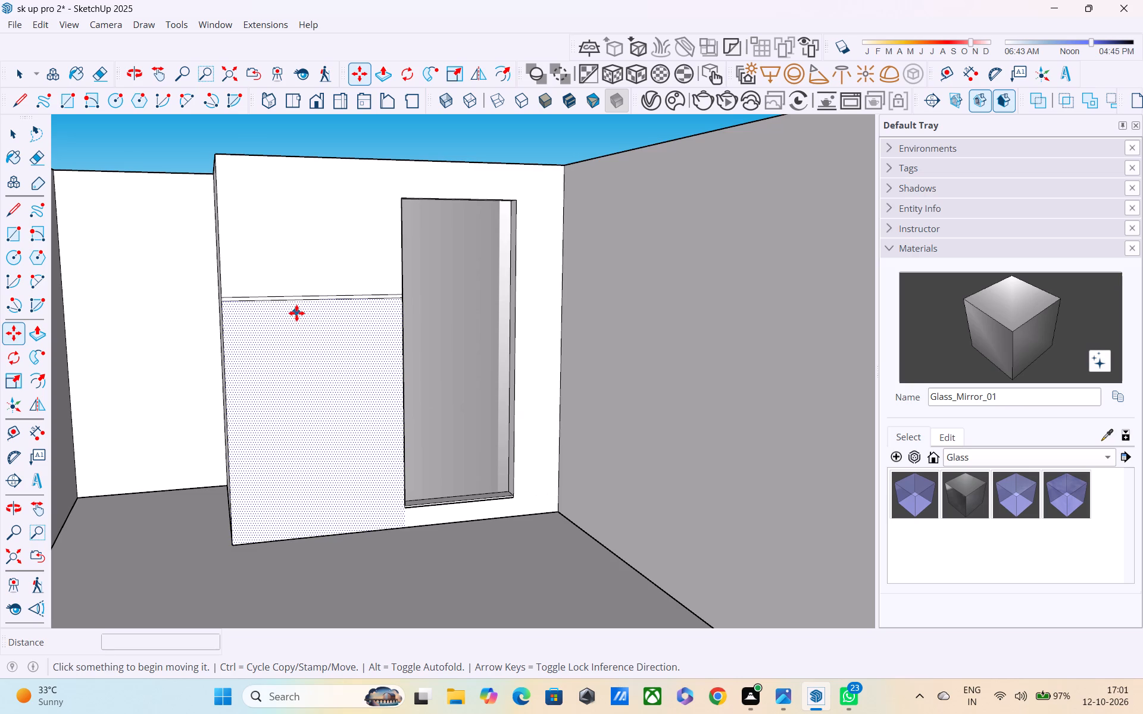
{"action": "scroll", "coordinate": [246, 341], "scroll_direction": "up", "scroll_amount": 4}
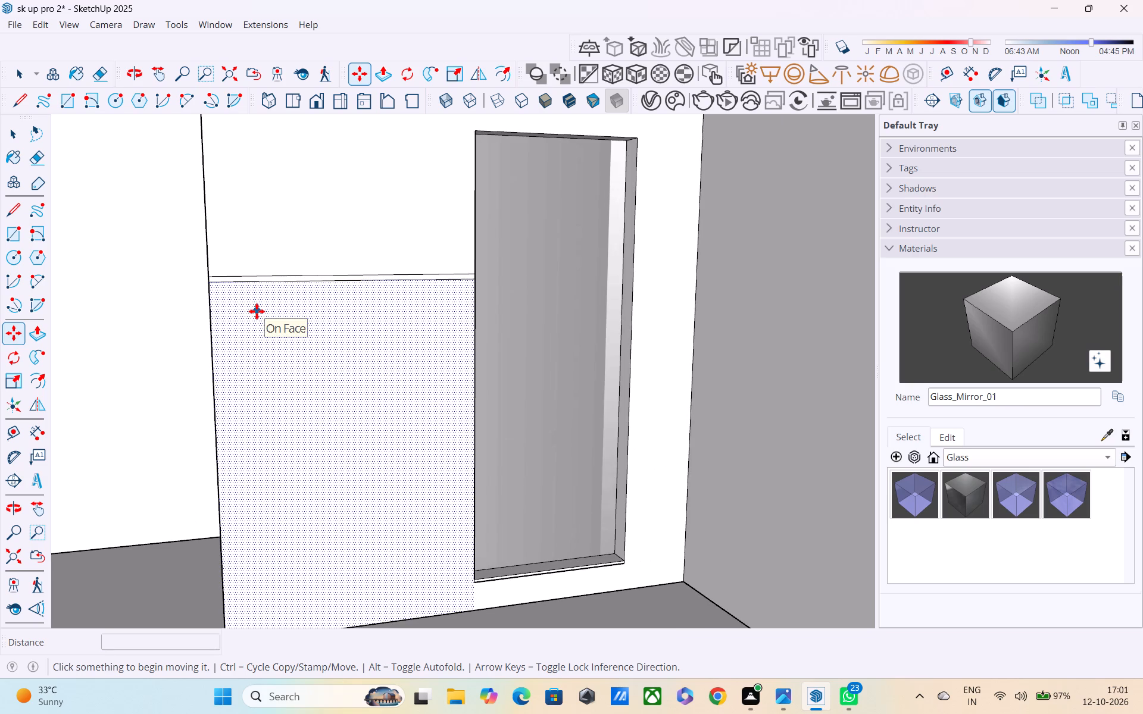
{"action": "key", "text": "Escape"}
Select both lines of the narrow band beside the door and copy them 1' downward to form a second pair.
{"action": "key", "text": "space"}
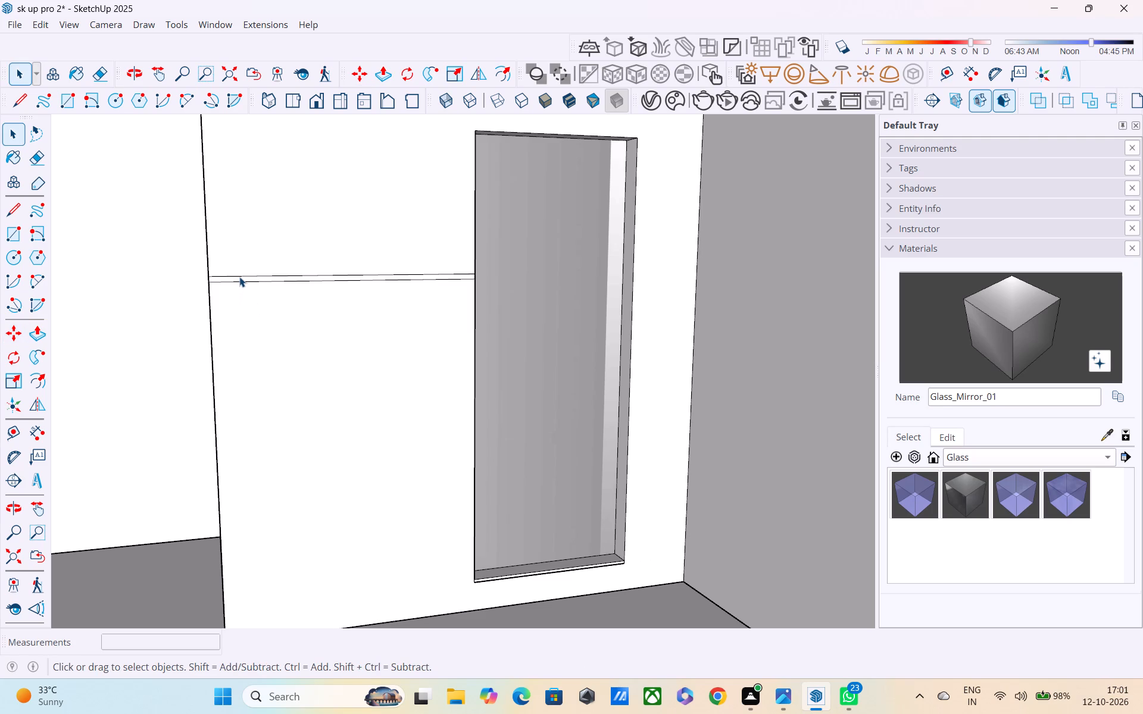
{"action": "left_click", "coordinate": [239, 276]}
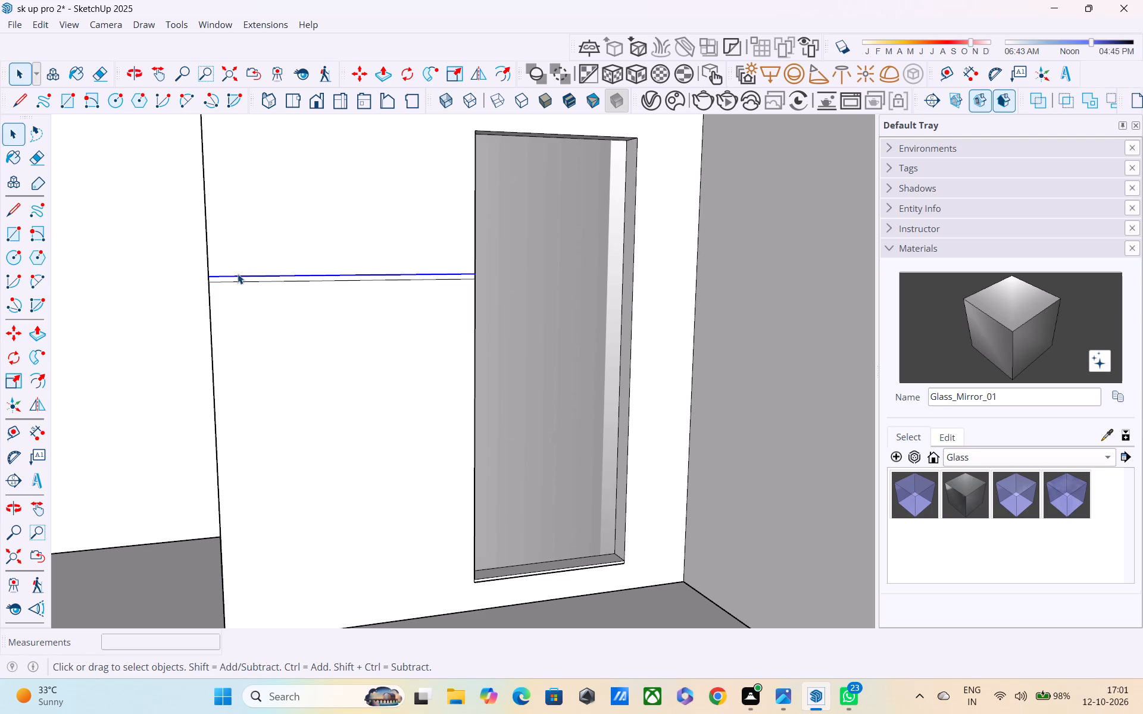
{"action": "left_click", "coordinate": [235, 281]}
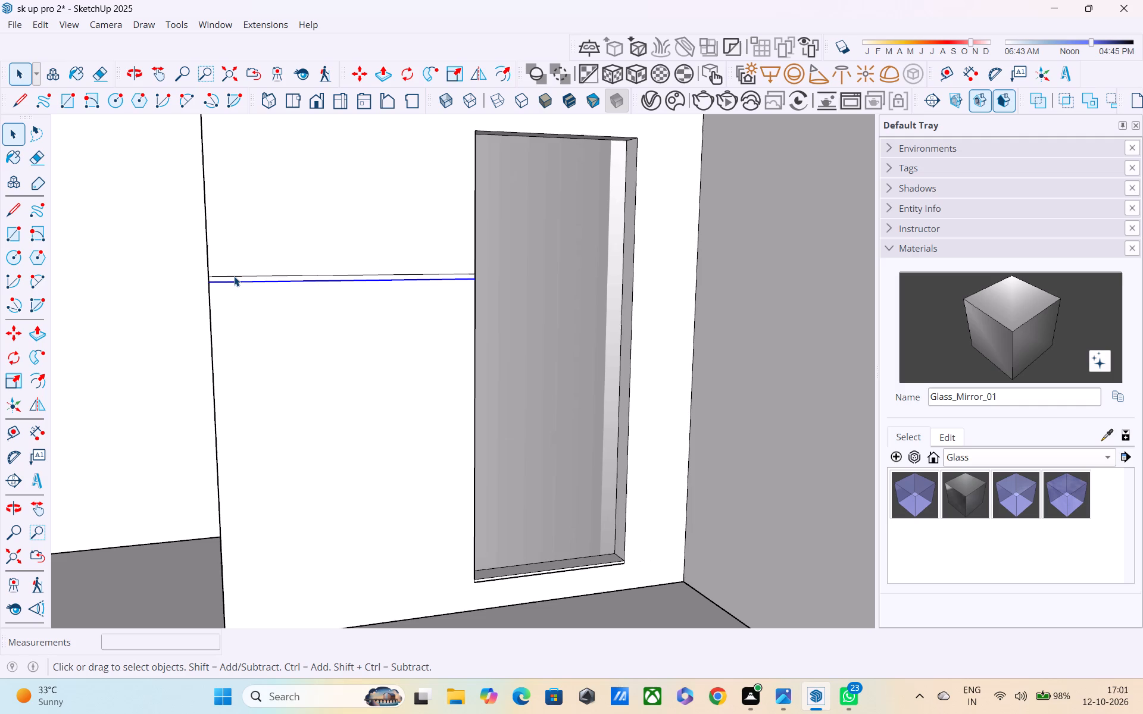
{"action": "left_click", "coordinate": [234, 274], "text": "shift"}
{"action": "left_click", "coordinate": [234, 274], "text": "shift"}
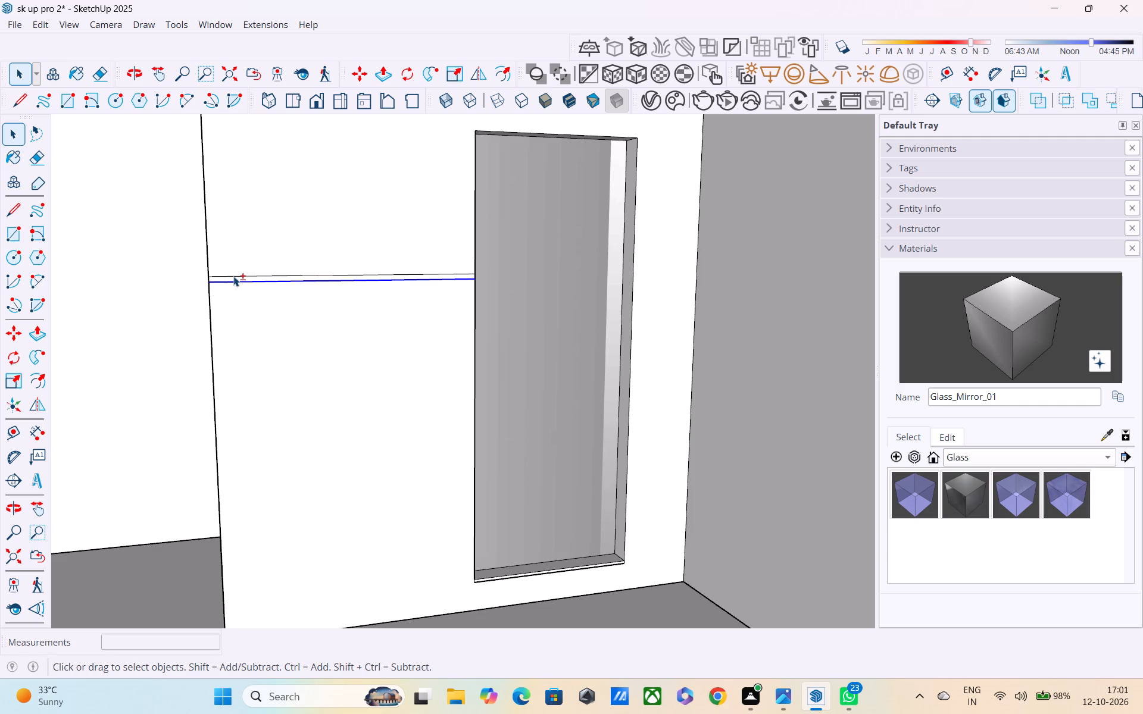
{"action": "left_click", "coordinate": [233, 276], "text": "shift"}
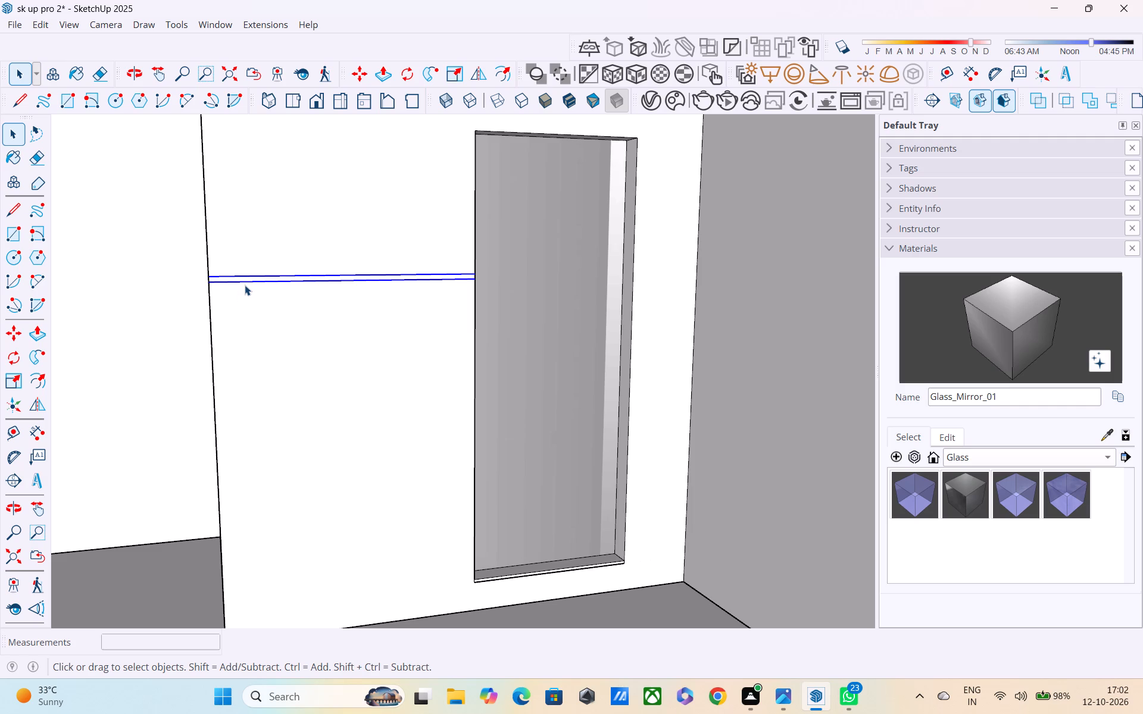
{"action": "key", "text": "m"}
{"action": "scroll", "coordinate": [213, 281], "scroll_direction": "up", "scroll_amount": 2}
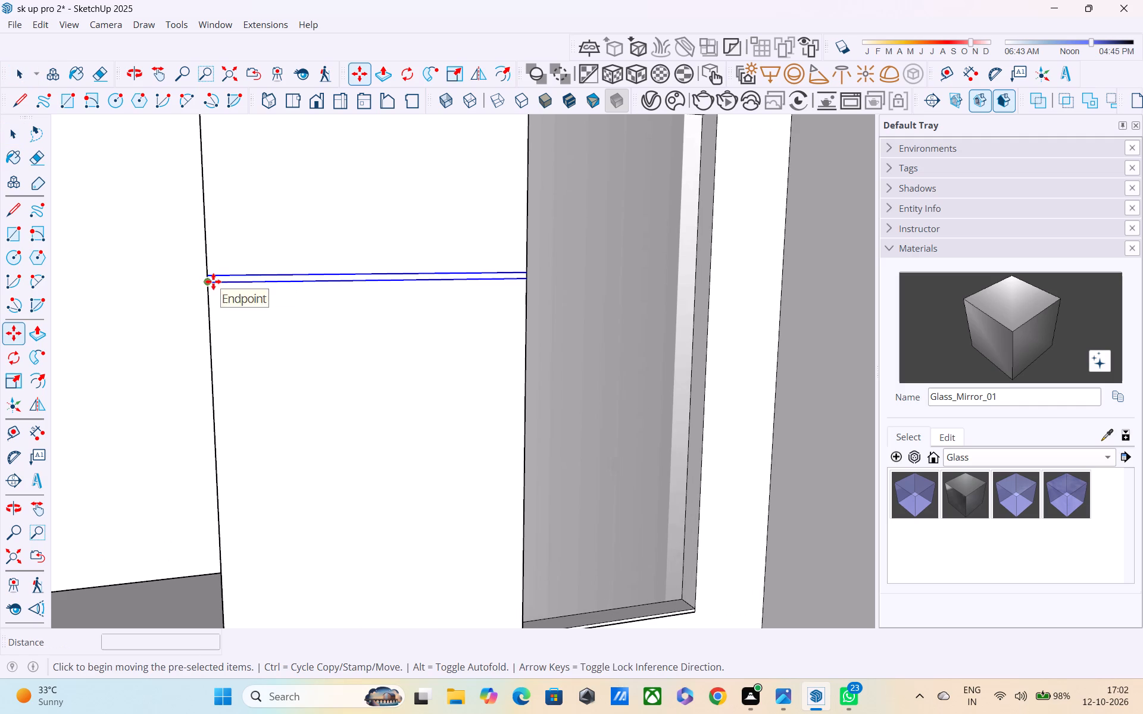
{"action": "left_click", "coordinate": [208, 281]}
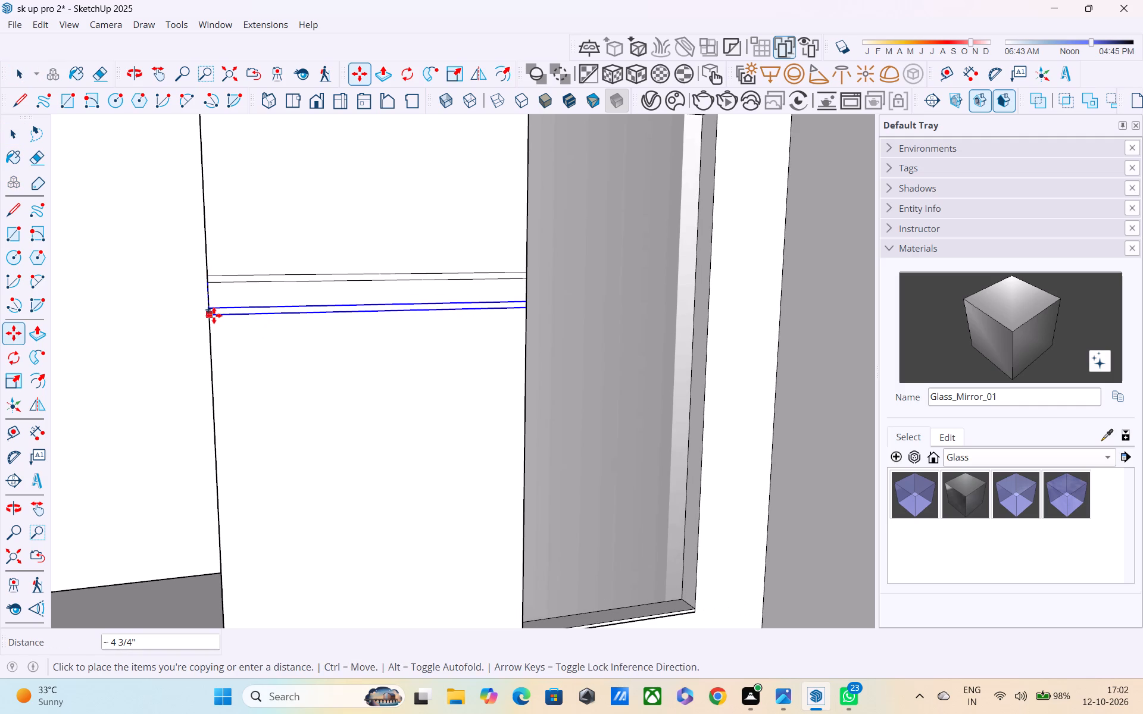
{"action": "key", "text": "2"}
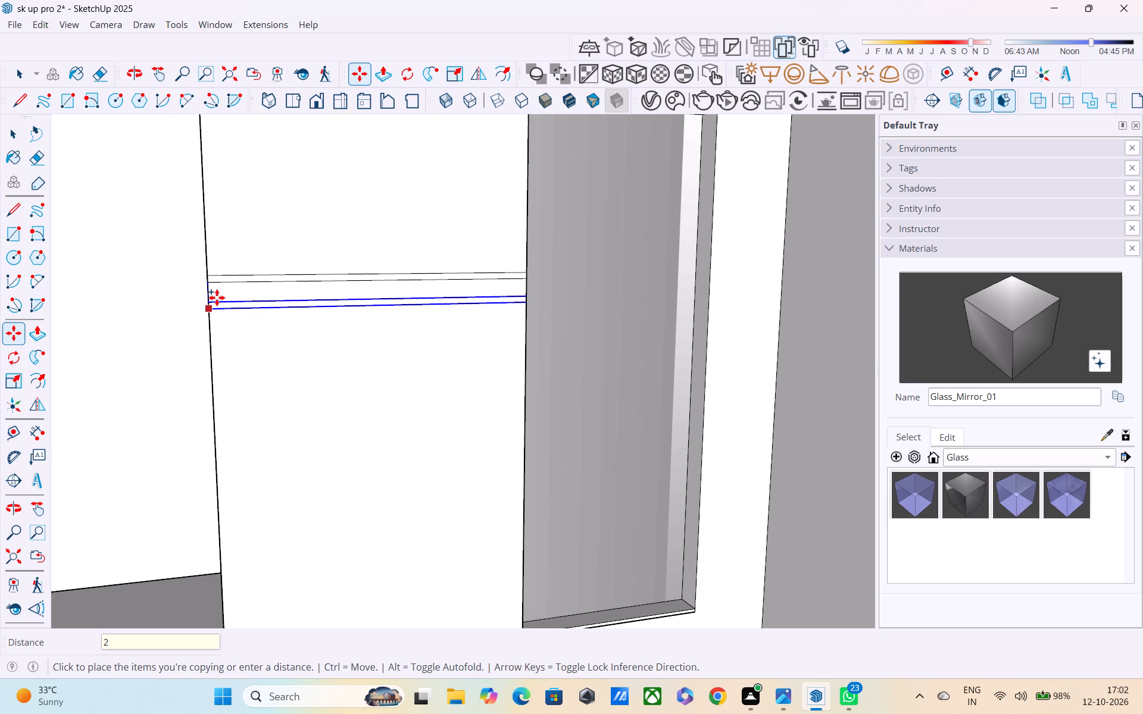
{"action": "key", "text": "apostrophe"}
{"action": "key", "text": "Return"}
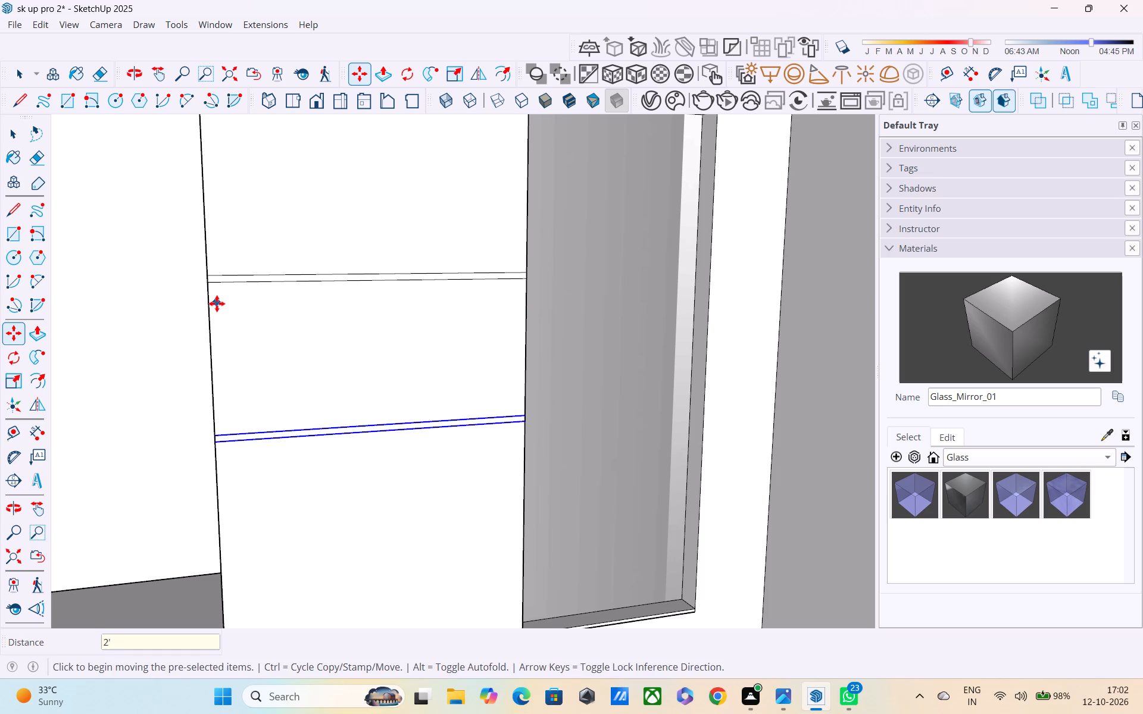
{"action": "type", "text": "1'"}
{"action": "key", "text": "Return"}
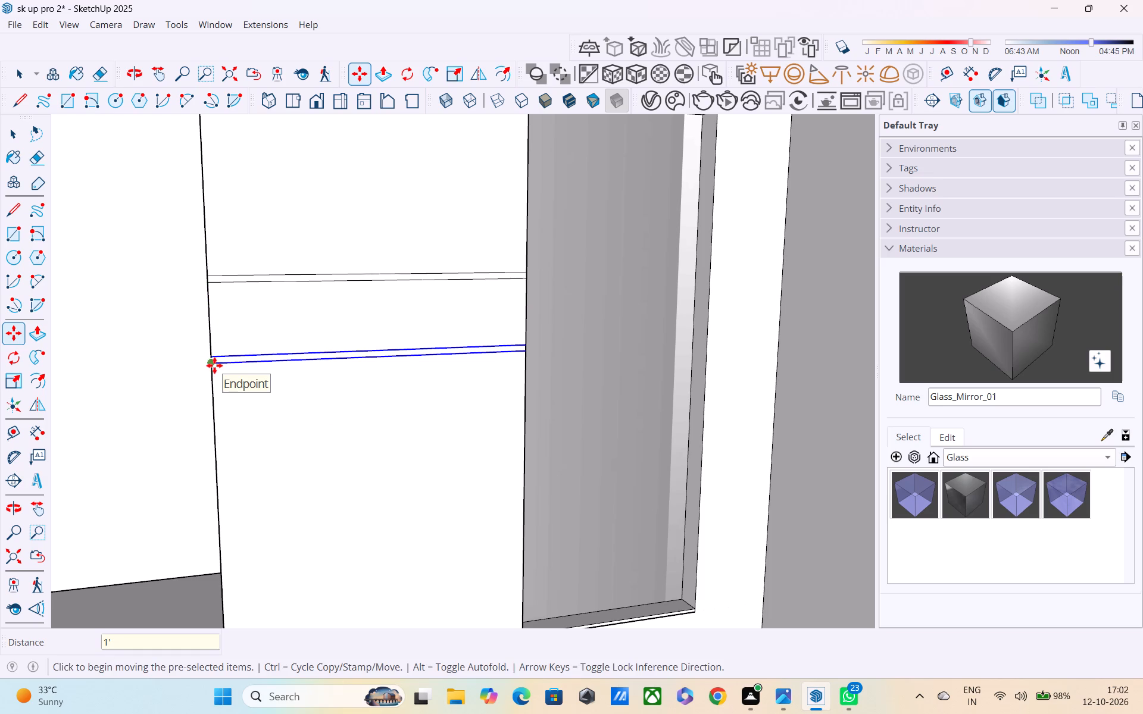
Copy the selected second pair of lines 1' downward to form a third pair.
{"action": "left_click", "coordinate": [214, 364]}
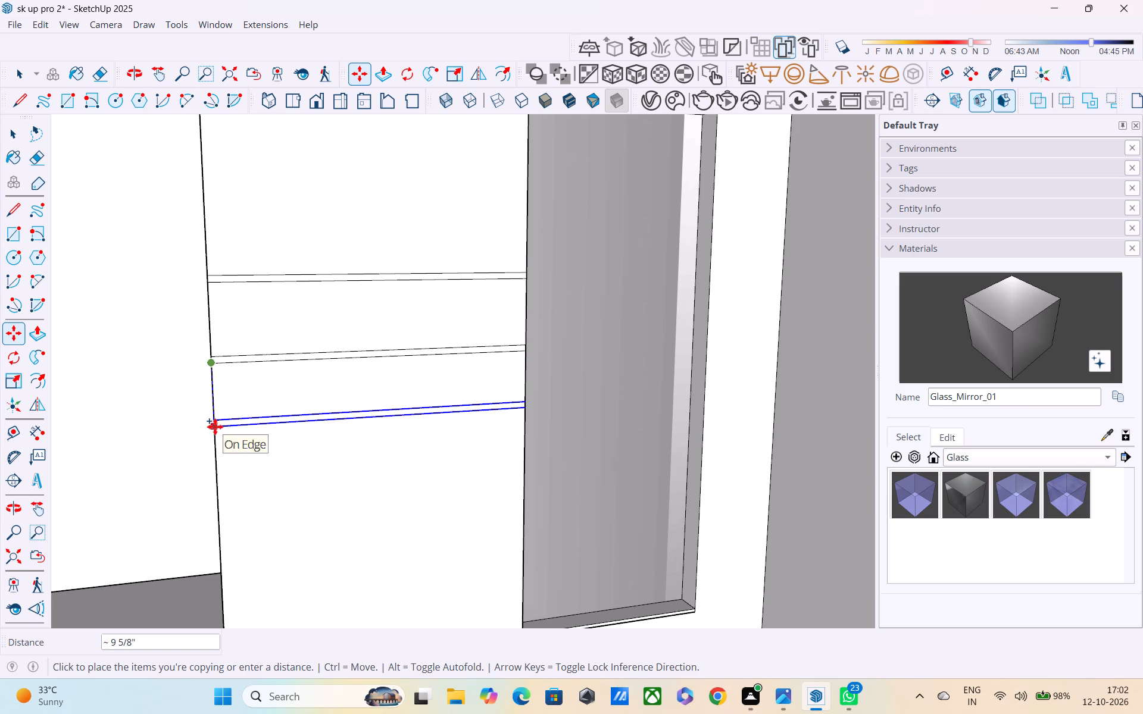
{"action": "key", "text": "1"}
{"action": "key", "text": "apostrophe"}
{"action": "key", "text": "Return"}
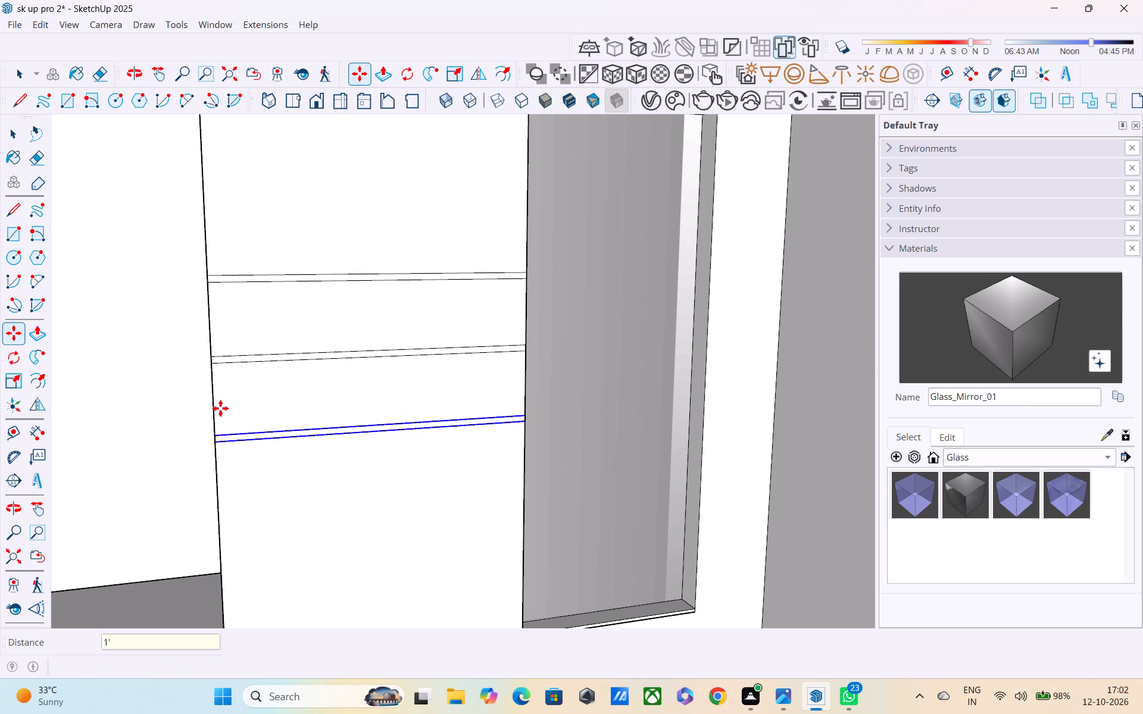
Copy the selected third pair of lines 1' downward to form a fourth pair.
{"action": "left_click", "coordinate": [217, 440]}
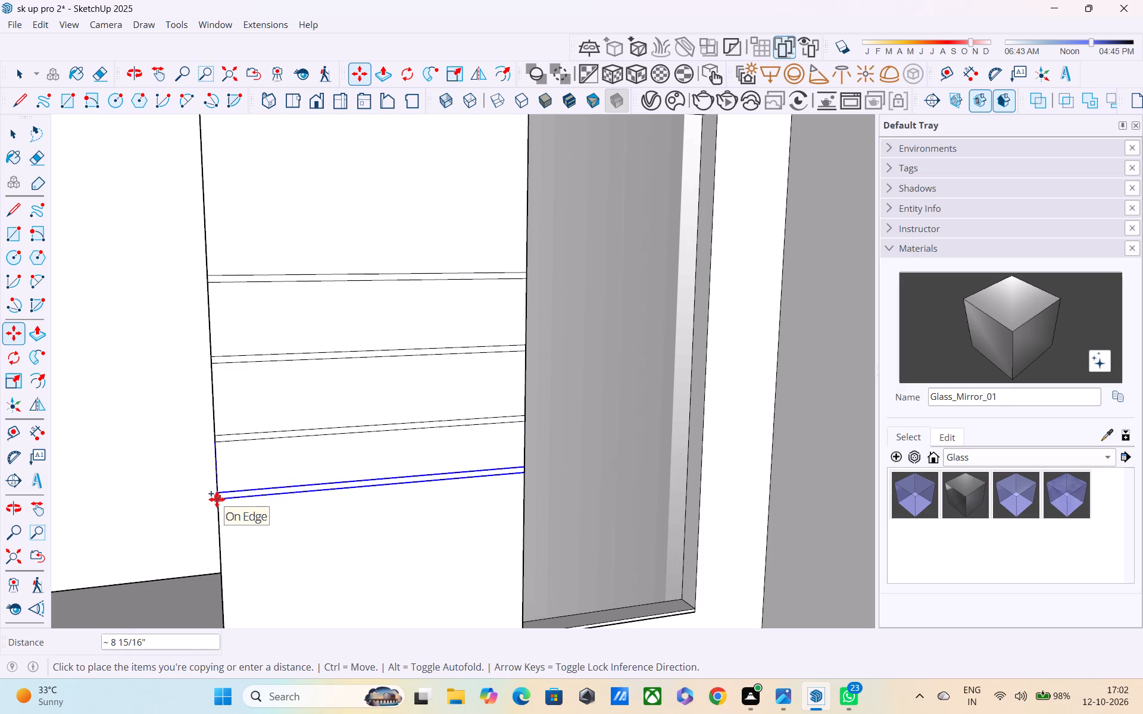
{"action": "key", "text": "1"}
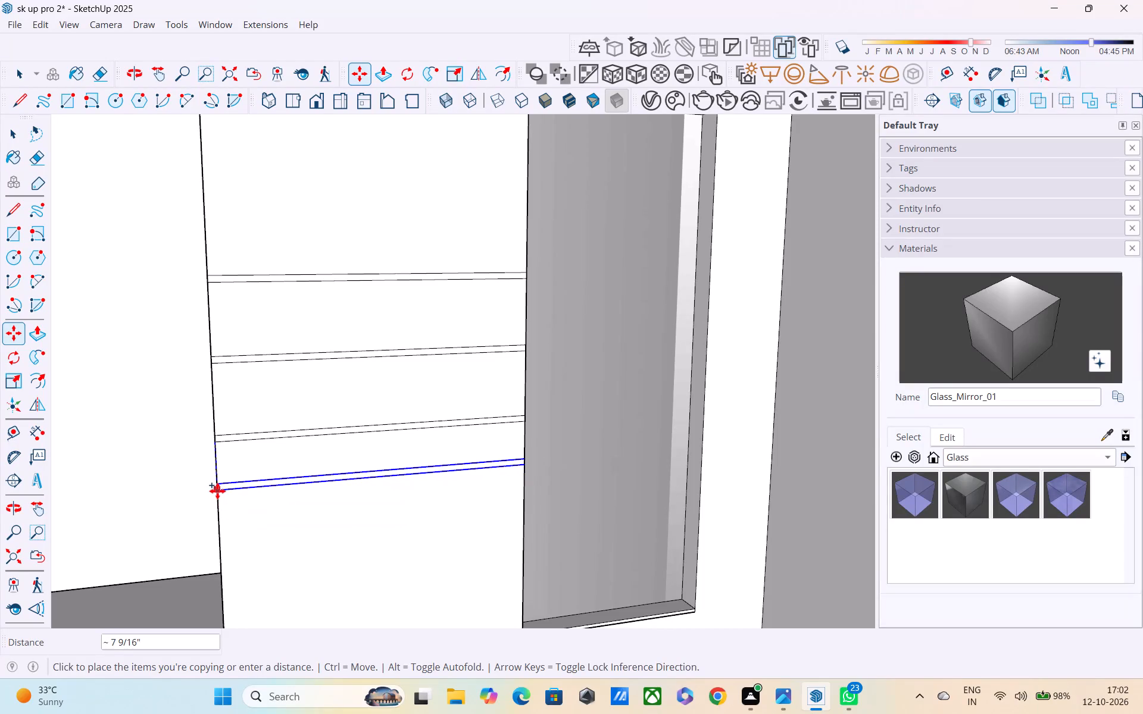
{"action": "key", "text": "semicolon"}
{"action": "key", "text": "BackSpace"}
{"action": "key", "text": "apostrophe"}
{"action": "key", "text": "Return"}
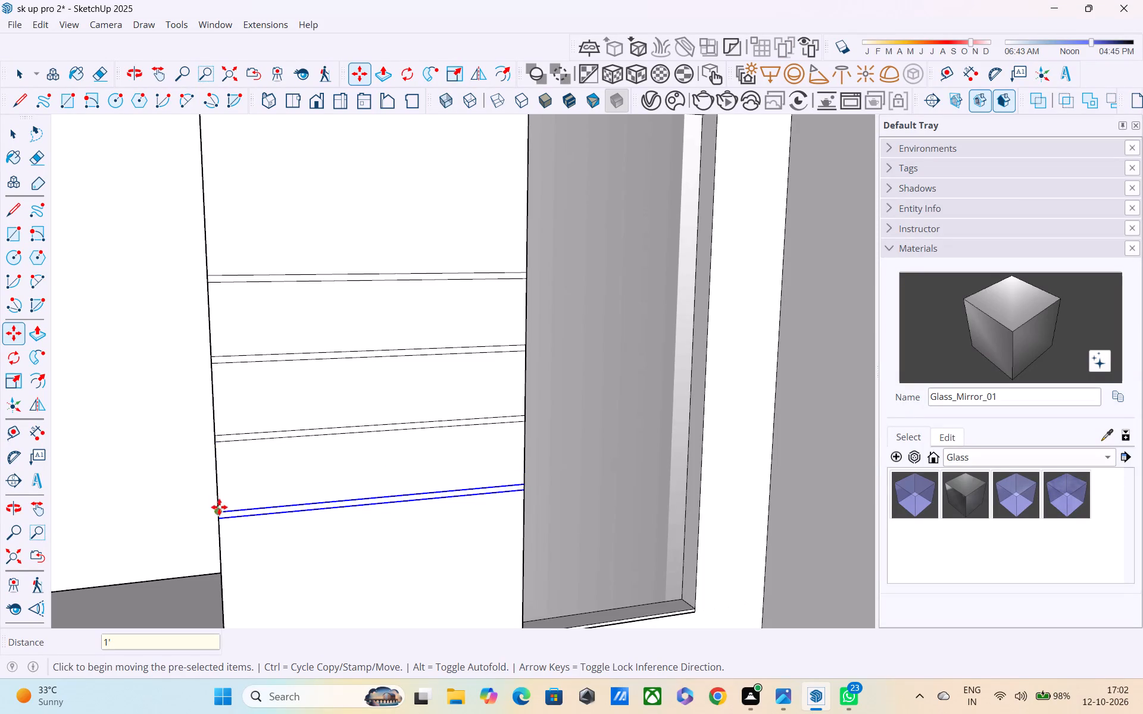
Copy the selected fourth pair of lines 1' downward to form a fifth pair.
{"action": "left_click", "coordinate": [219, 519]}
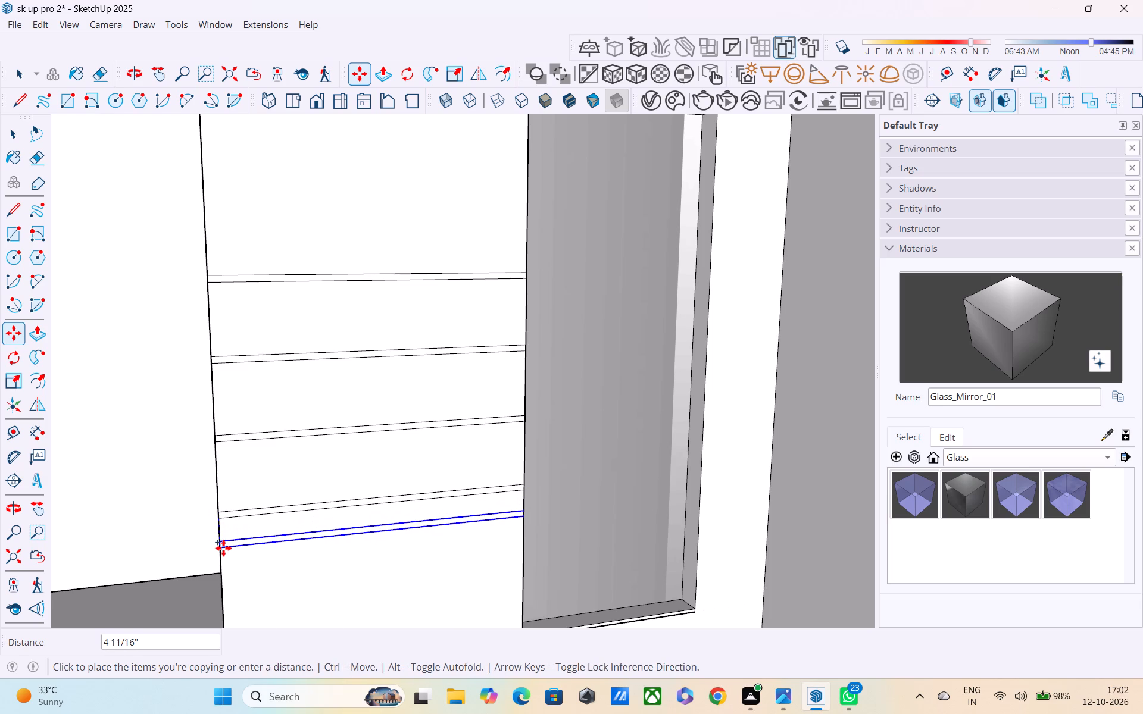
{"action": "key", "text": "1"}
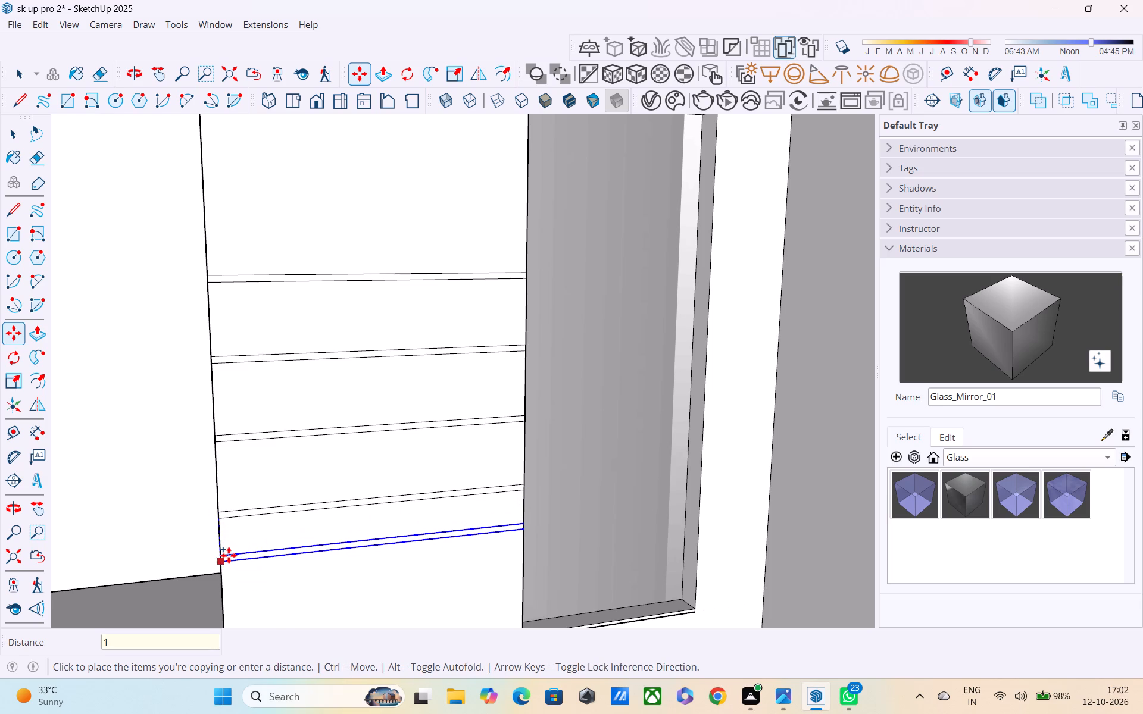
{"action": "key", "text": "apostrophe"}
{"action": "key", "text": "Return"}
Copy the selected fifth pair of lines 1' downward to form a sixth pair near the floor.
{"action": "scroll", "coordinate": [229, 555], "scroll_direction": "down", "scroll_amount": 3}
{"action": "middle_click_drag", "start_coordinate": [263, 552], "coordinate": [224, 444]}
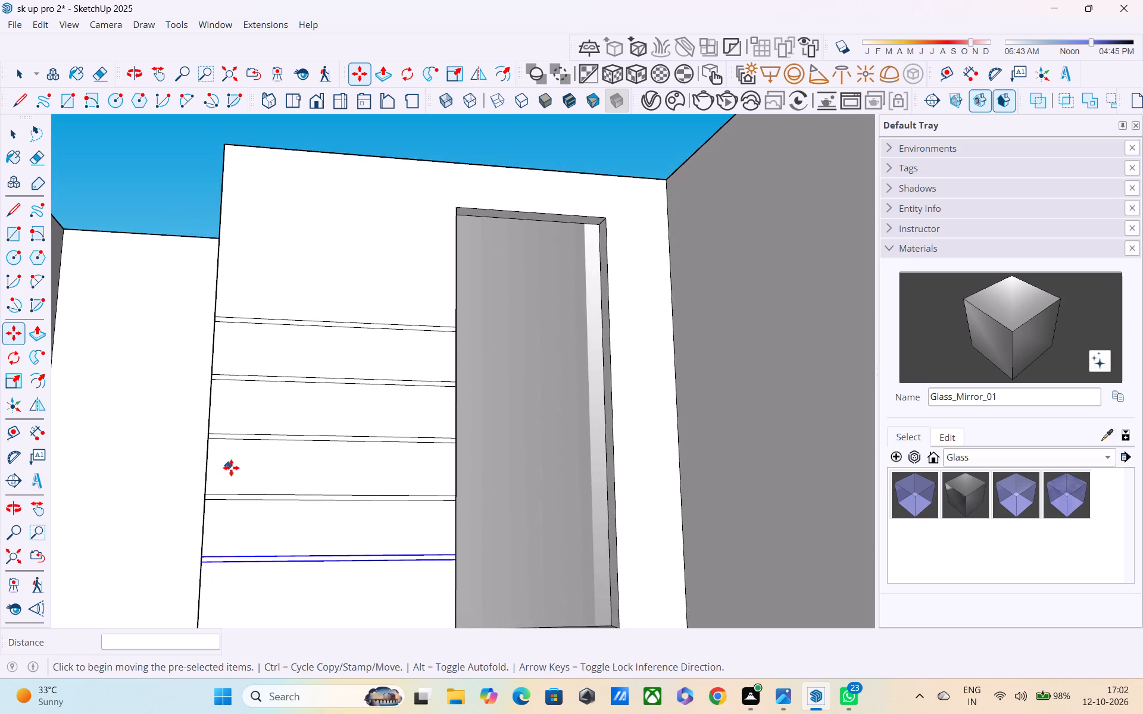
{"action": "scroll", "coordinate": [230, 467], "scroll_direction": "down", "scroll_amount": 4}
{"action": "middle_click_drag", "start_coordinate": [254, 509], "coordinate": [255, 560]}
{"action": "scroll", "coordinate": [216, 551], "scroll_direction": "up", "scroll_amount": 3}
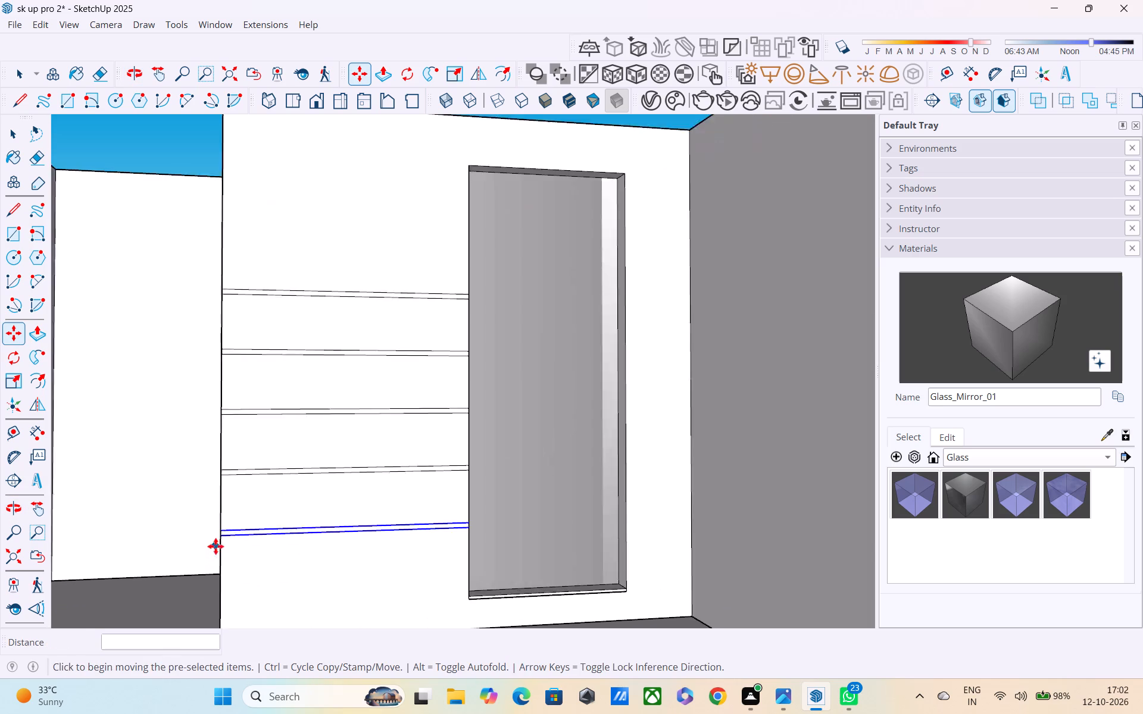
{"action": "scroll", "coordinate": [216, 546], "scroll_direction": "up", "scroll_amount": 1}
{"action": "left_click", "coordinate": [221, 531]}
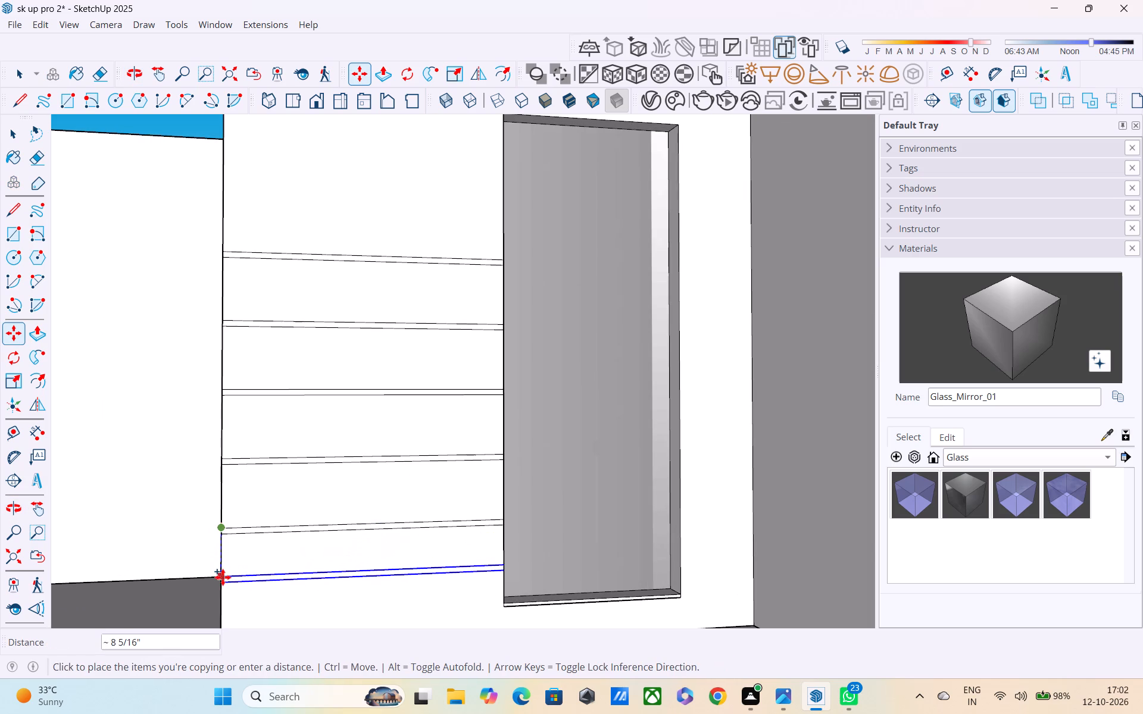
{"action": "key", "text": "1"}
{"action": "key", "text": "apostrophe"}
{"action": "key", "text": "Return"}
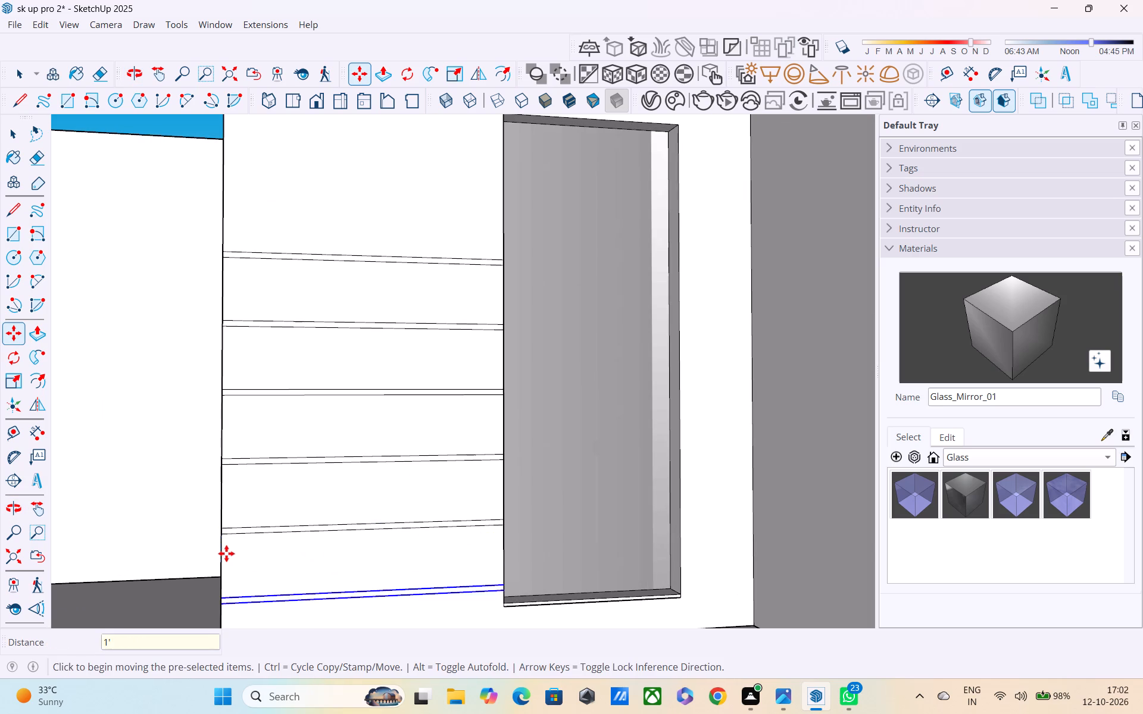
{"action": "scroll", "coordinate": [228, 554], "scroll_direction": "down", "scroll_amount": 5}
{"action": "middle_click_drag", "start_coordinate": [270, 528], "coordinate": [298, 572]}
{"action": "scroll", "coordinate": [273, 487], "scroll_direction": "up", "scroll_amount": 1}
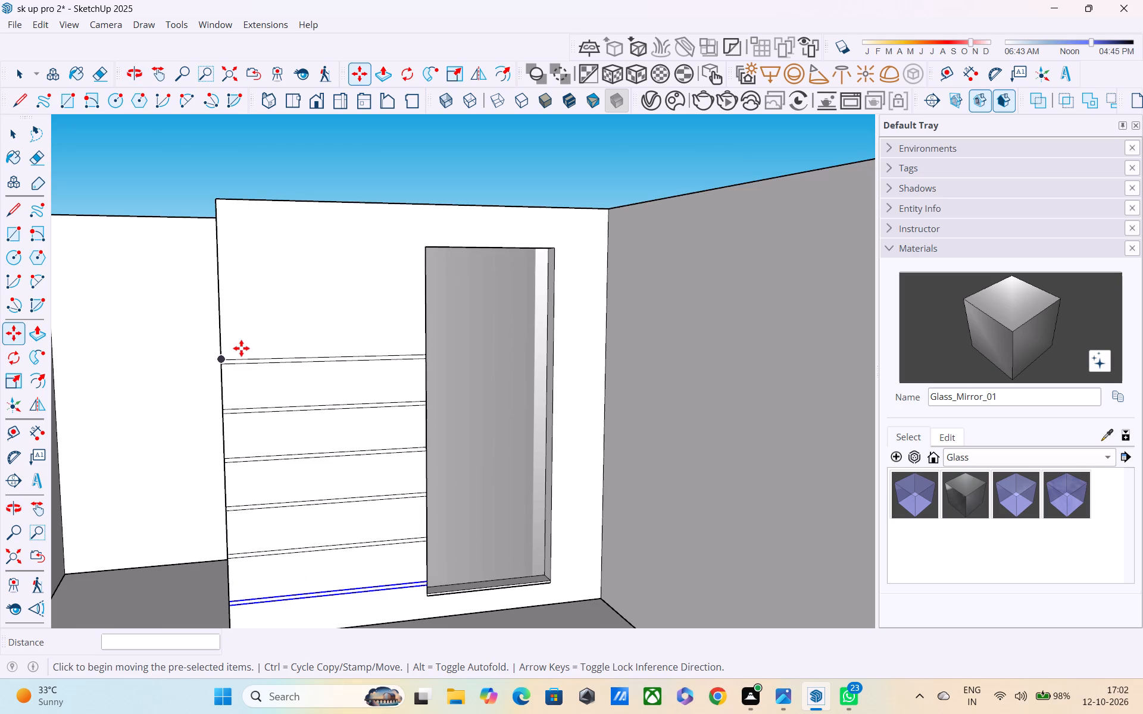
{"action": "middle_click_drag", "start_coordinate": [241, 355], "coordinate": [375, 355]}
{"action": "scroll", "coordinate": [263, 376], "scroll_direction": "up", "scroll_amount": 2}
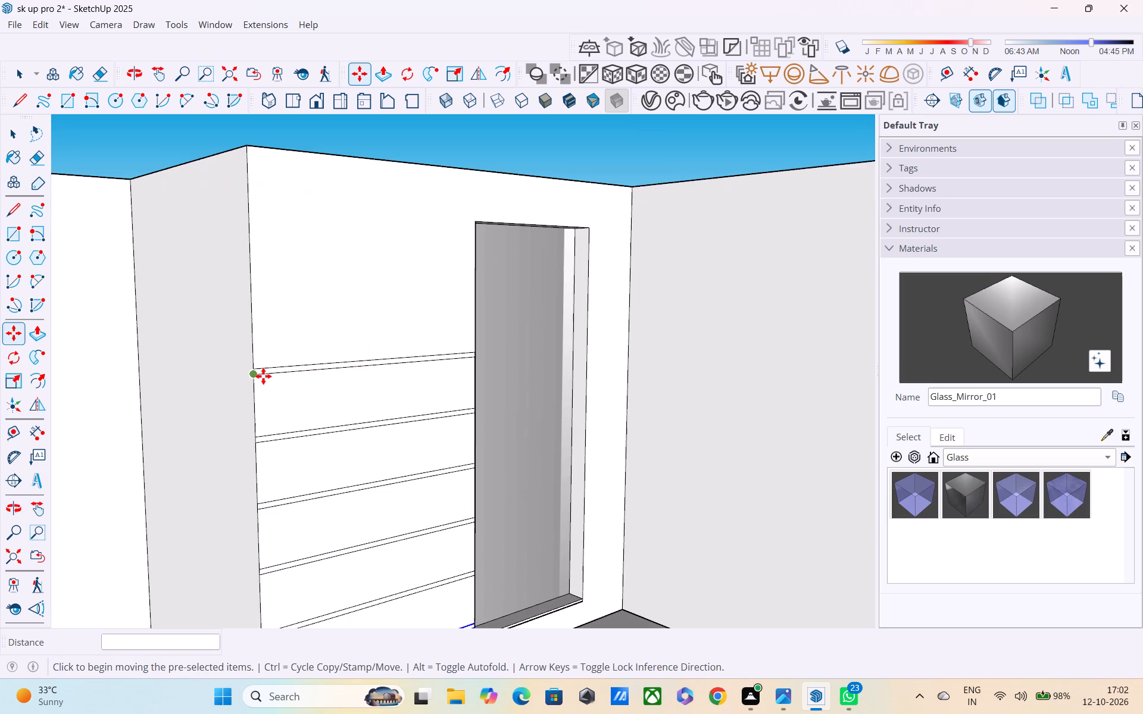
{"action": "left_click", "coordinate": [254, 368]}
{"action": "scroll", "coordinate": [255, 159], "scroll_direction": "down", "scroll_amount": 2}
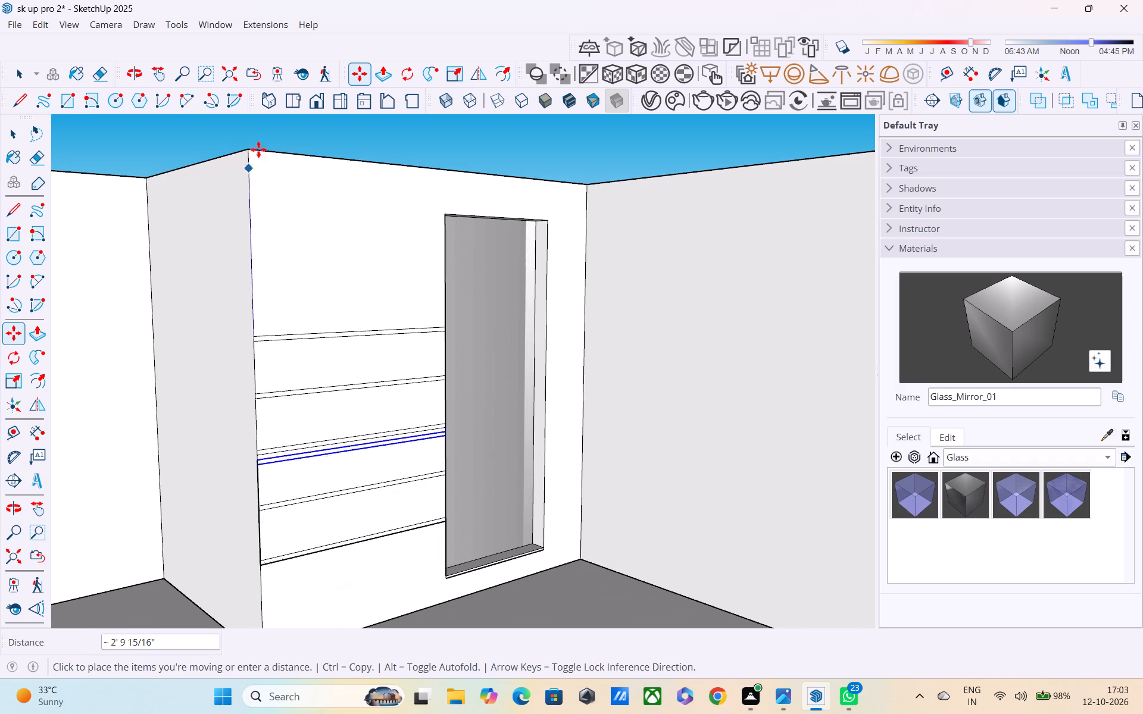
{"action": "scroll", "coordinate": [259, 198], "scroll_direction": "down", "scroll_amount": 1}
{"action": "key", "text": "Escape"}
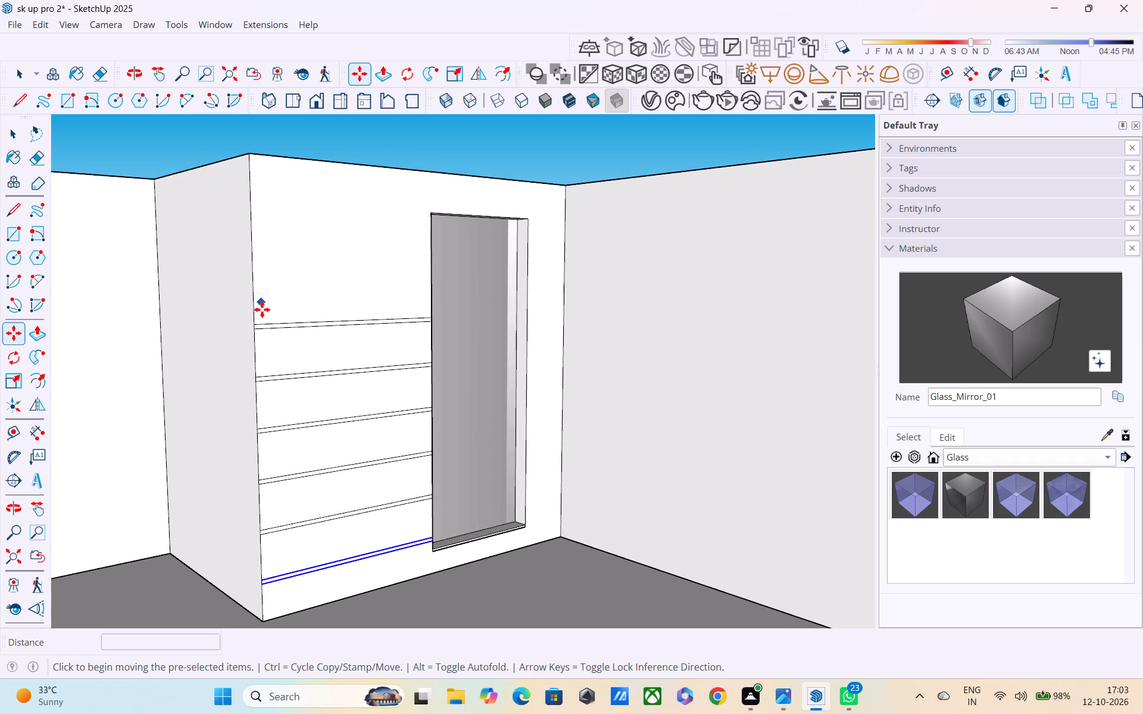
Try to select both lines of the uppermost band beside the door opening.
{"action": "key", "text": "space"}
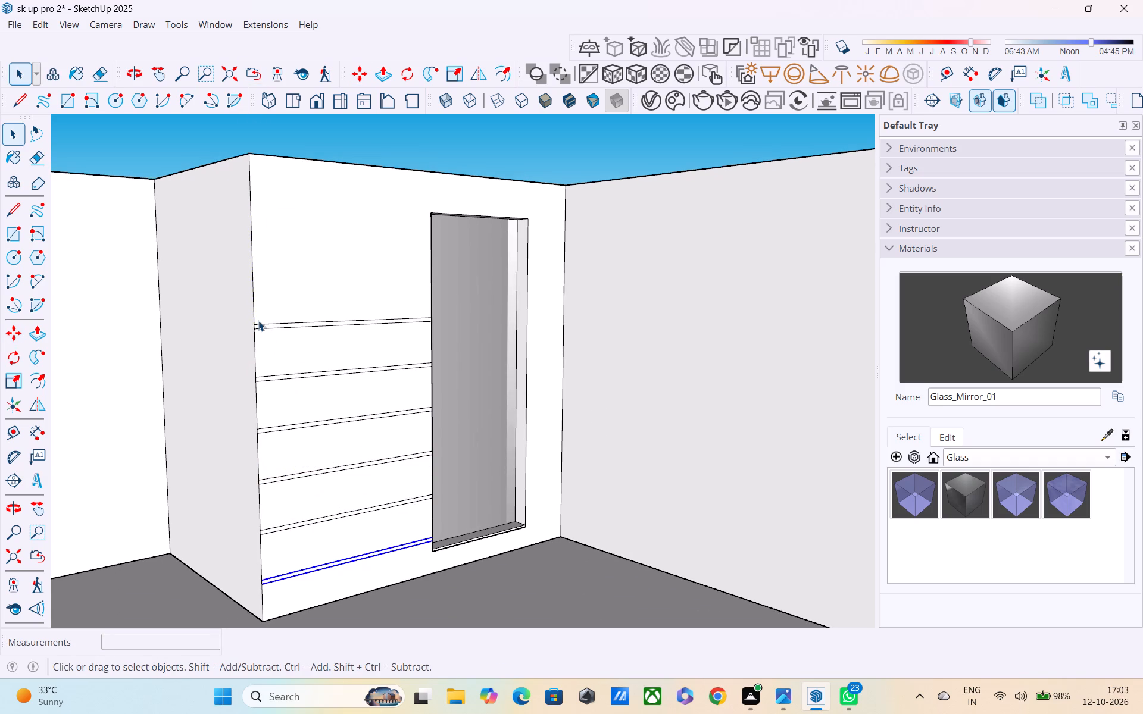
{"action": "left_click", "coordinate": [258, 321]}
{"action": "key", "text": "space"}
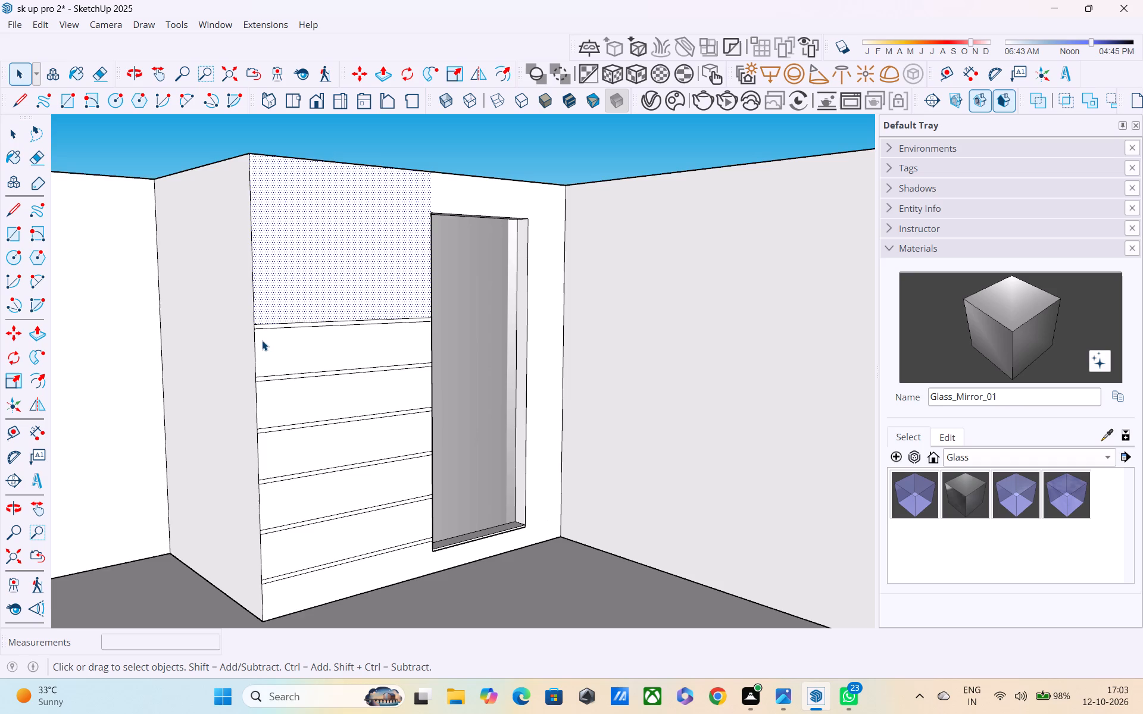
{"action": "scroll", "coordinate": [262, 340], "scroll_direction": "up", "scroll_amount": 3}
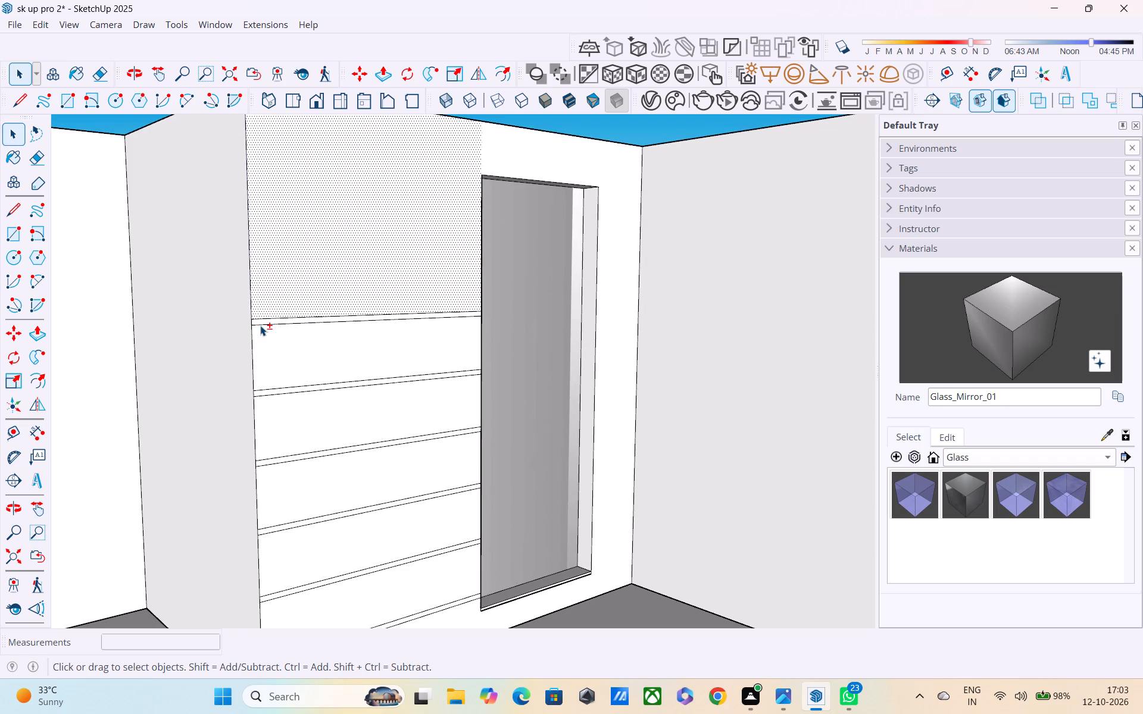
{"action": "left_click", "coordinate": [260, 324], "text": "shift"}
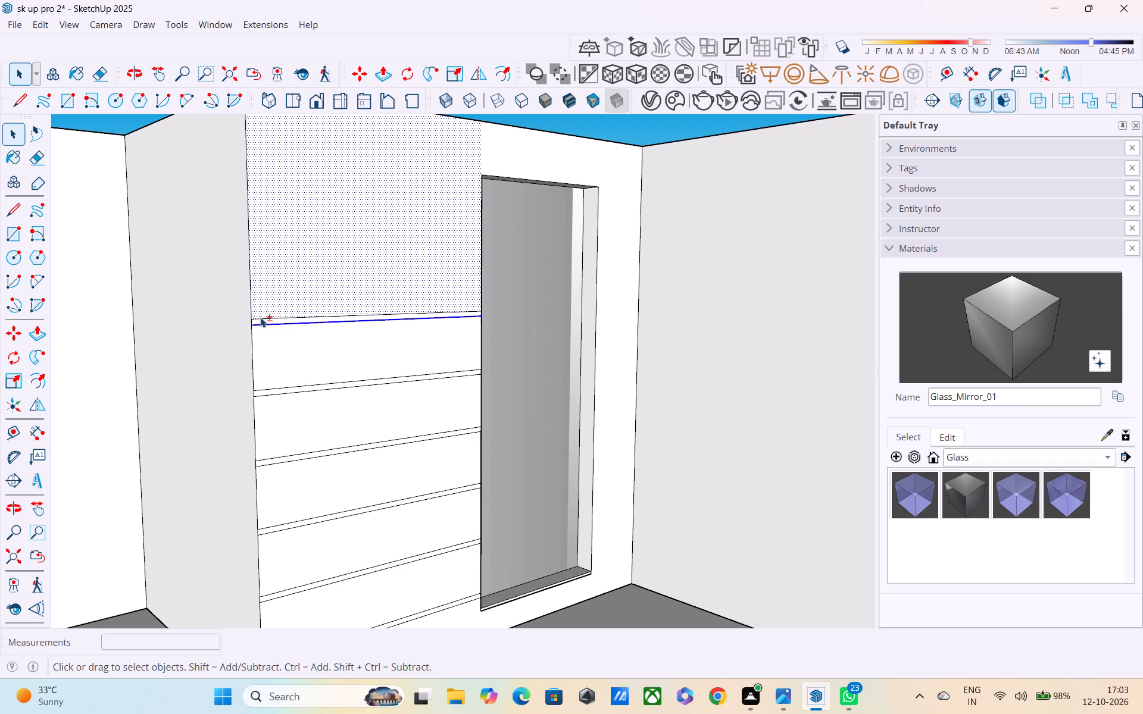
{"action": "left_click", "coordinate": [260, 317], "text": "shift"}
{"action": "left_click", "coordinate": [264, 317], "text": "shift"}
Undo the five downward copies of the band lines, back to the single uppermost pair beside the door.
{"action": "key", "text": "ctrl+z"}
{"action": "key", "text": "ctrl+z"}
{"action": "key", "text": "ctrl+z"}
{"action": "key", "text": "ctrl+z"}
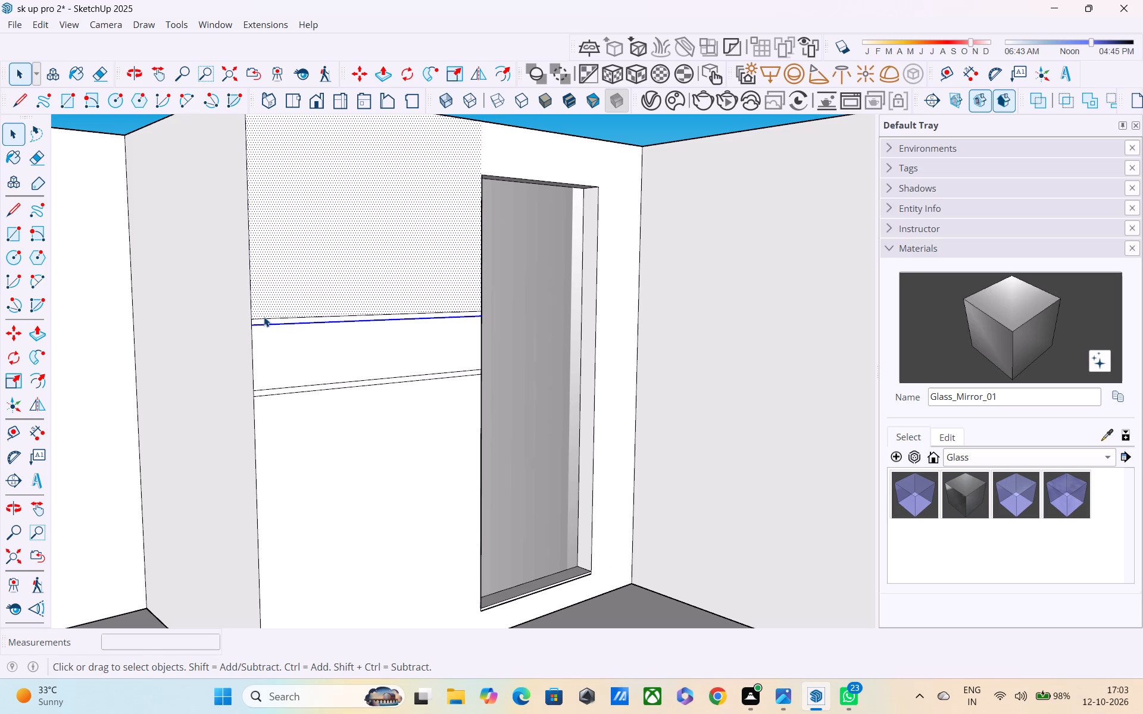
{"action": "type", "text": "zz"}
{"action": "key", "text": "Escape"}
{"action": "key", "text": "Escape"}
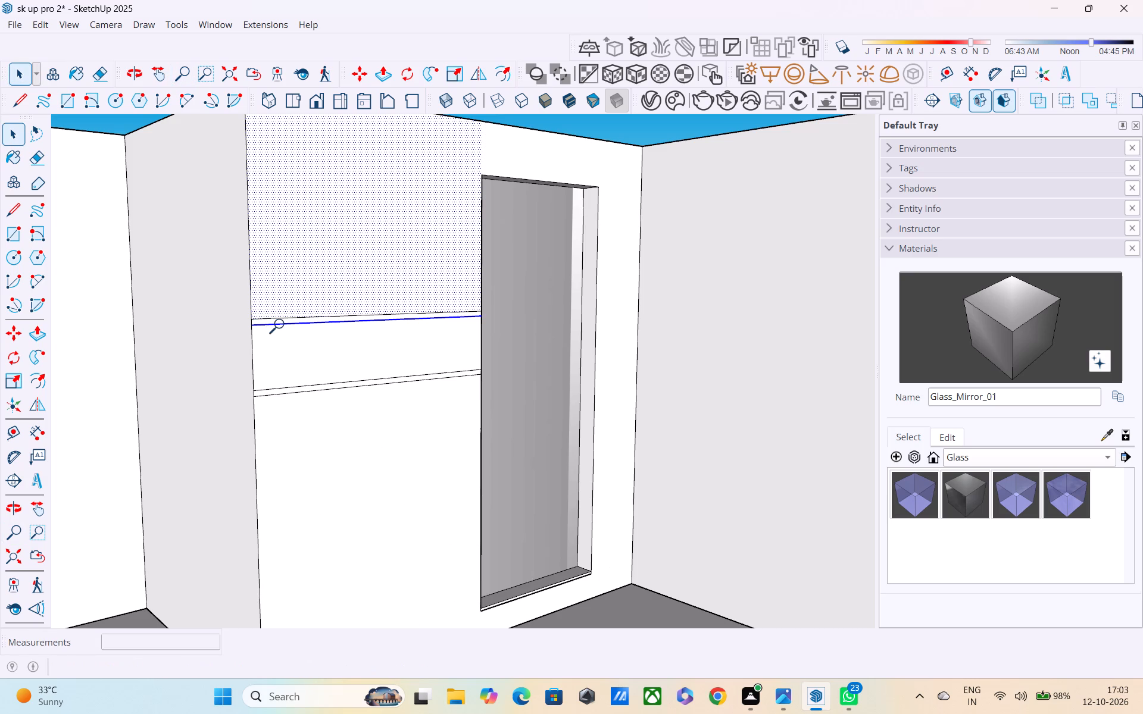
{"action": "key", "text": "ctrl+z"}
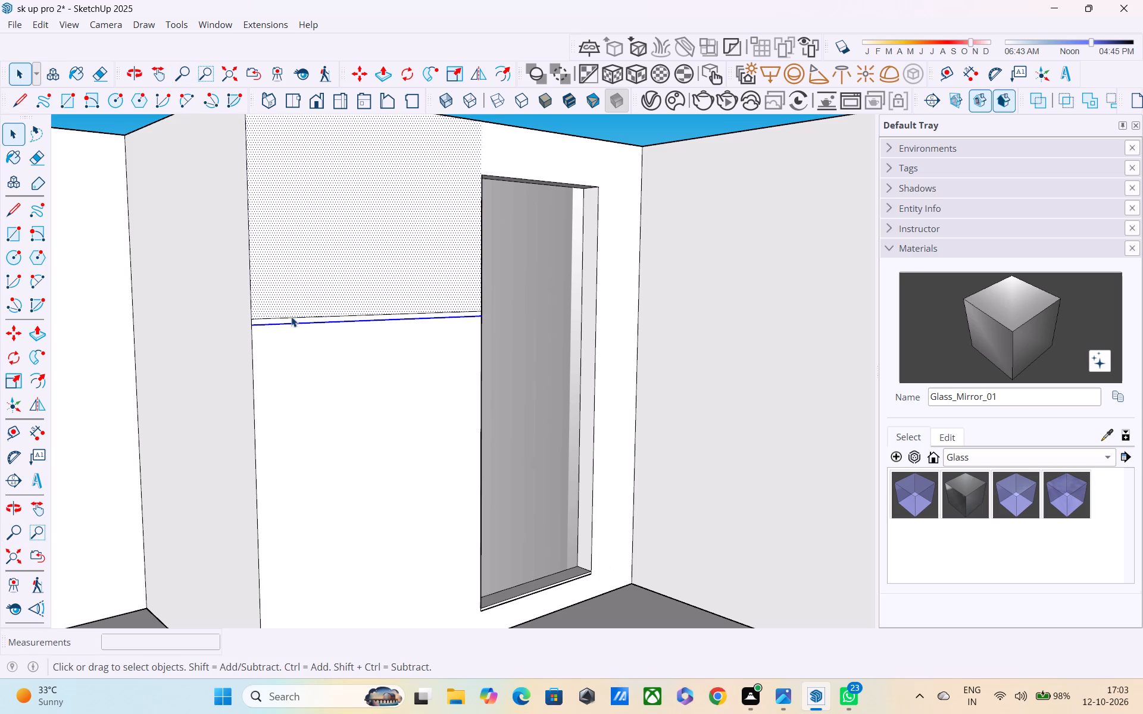
Select both lines of the band beside the door opening and move them about 2' 5 5/16" up, slightly above the opening's head.
{"action": "left_click", "coordinate": [291, 317], "text": "shift"}
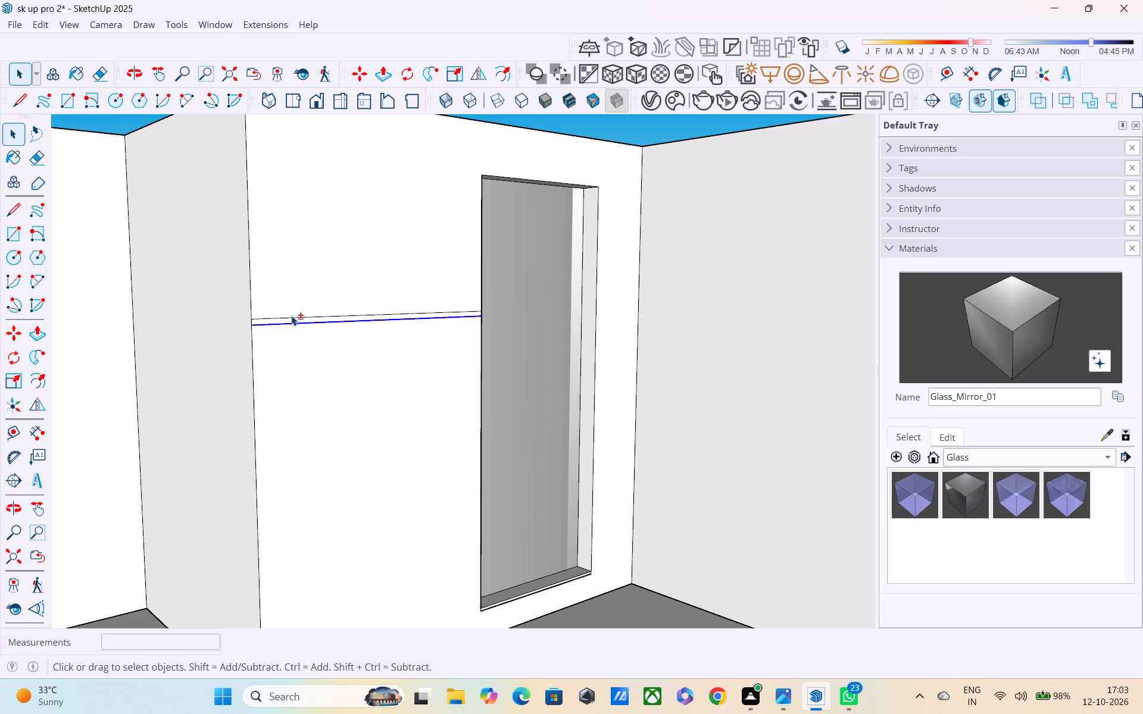
{"action": "left_click", "coordinate": [291, 316], "text": "shift"}
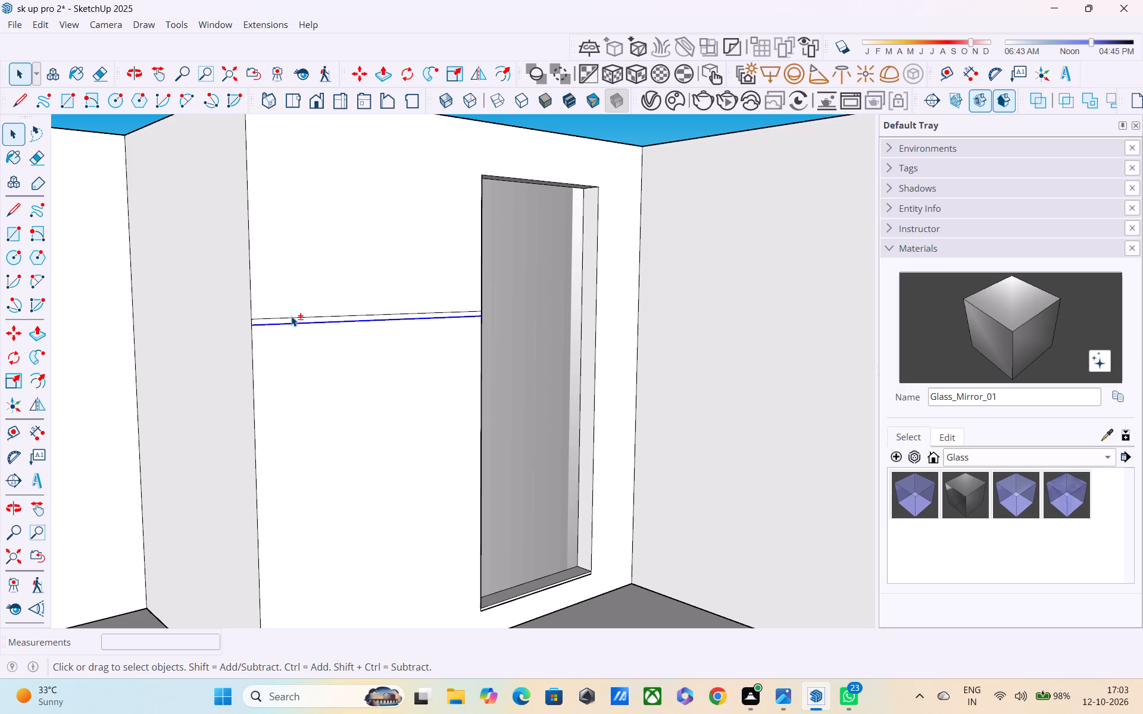
{"action": "left_click", "coordinate": [291, 316], "text": "shift"}
{"action": "left_click", "coordinate": [291, 317], "text": "shift"}
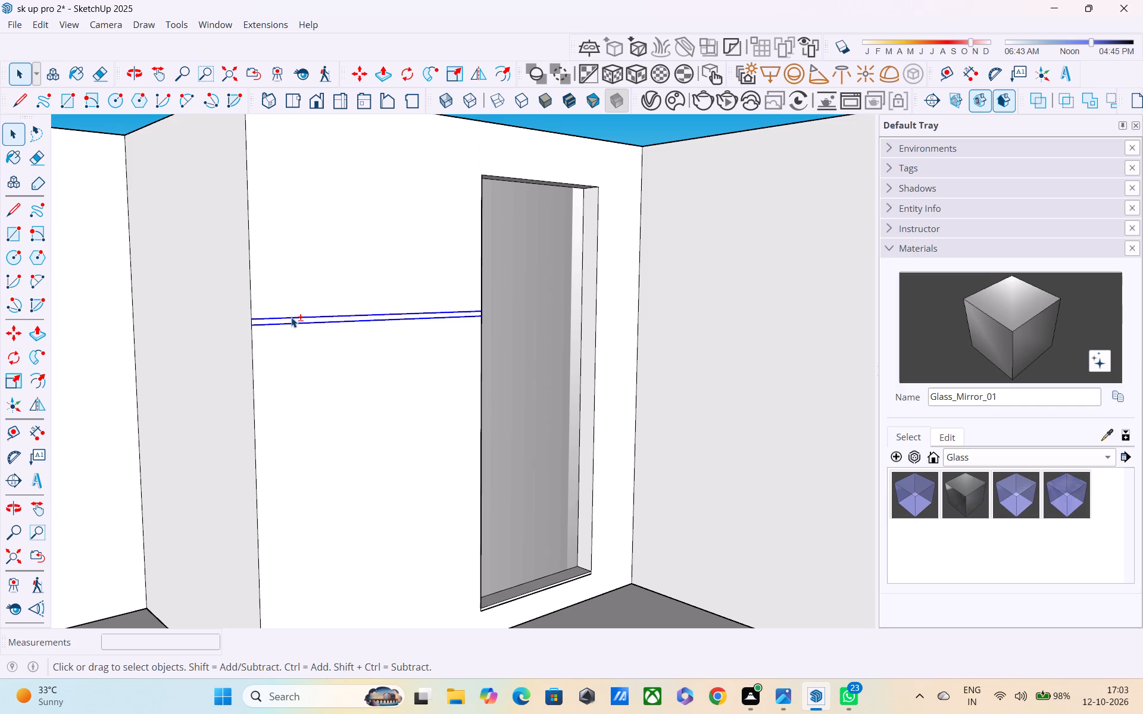
{"action": "scroll", "coordinate": [291, 319], "scroll_direction": "down", "scroll_amount": 4}
{"action": "middle_click_drag", "start_coordinate": [296, 334], "coordinate": [167, 346]}
{"action": "scroll", "coordinate": [211, 337], "scroll_direction": "down", "scroll_amount": 2}
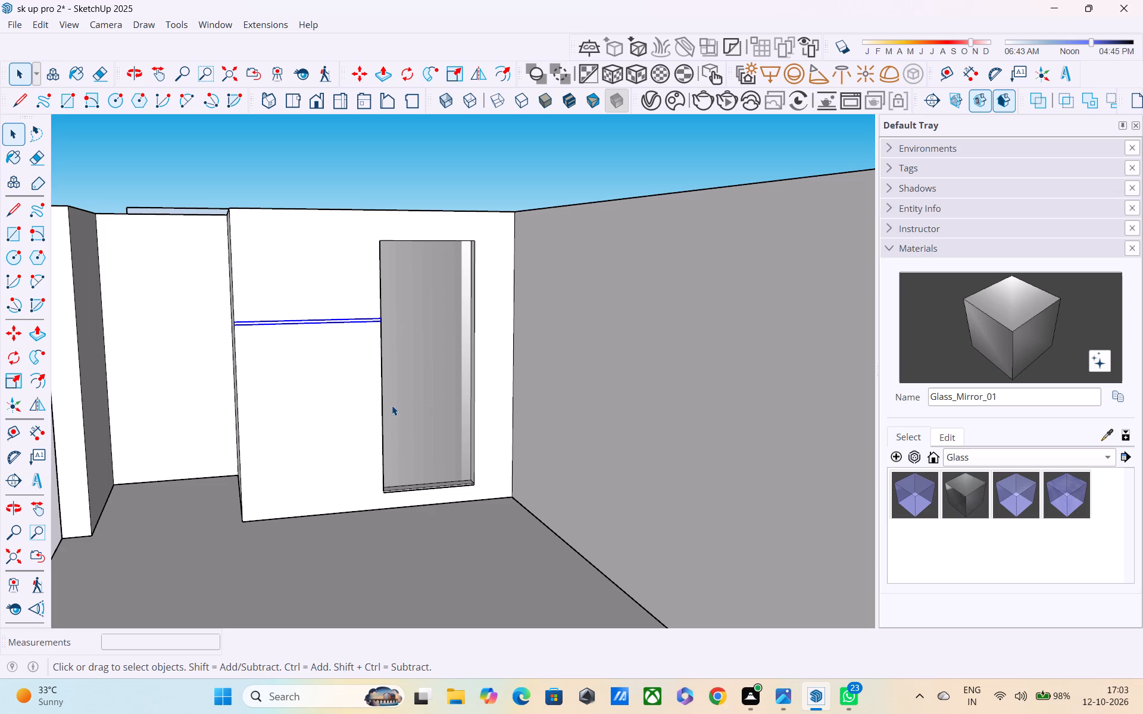
{"action": "key", "text": "m"}
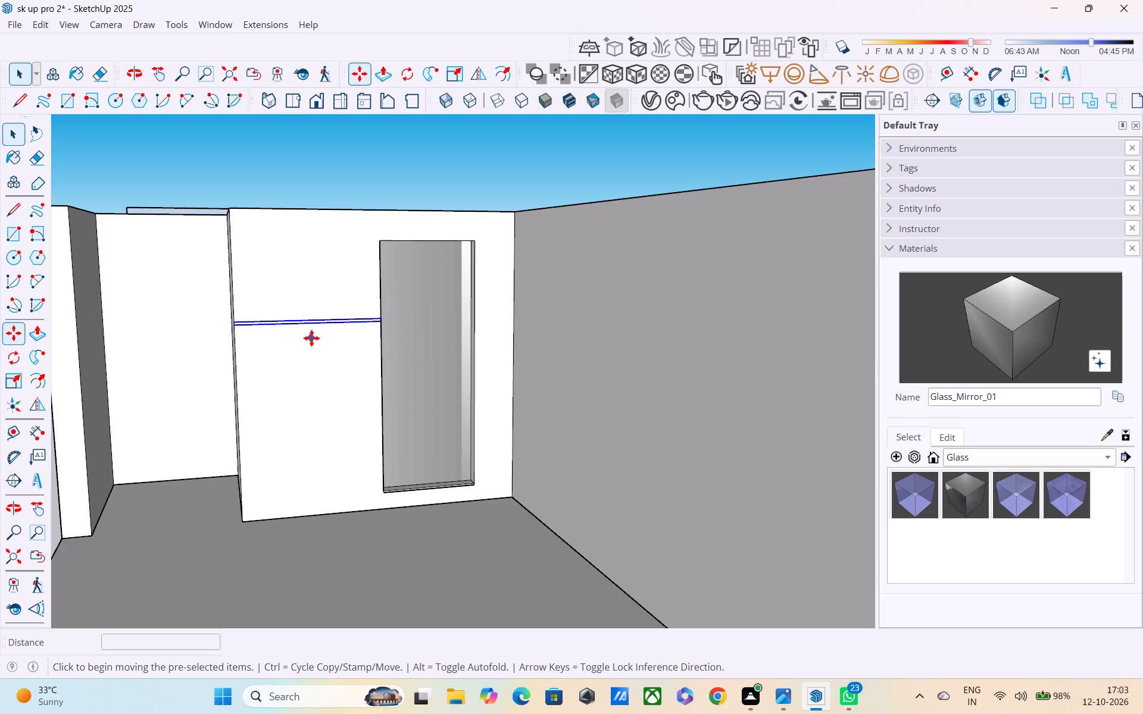
{"action": "scroll", "coordinate": [233, 322], "scroll_direction": "up", "scroll_amount": 3}
{"action": "left_click", "coordinate": [233, 322]}
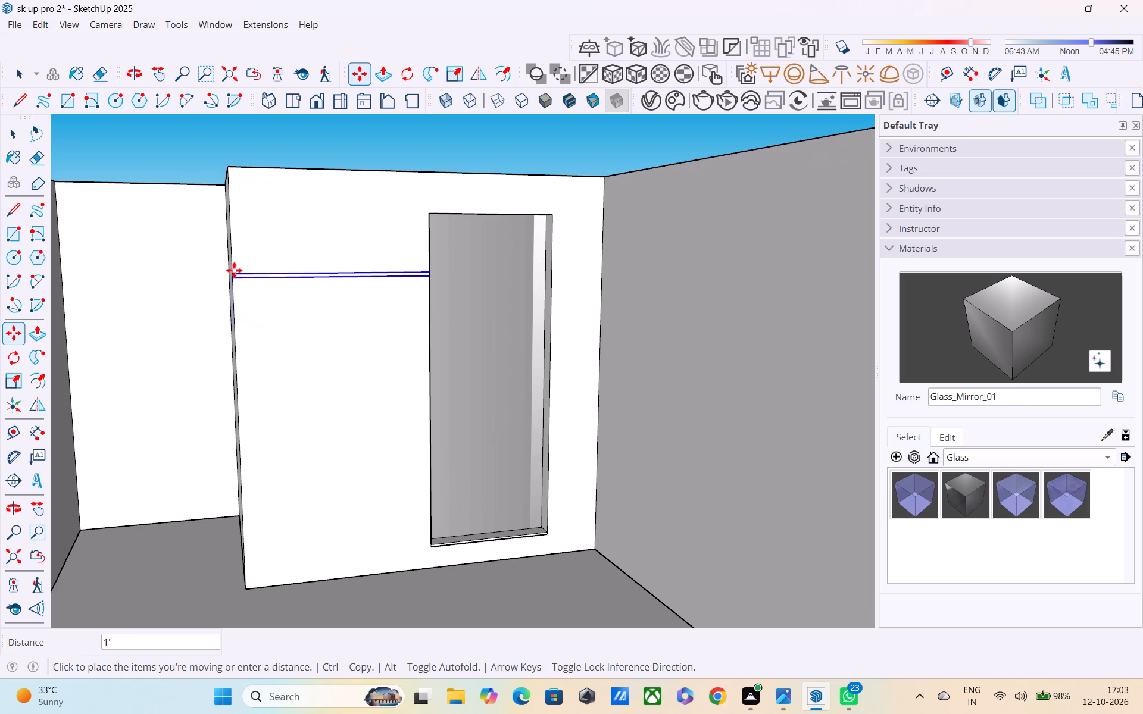
{"action": "left_click", "coordinate": [225, 203]}
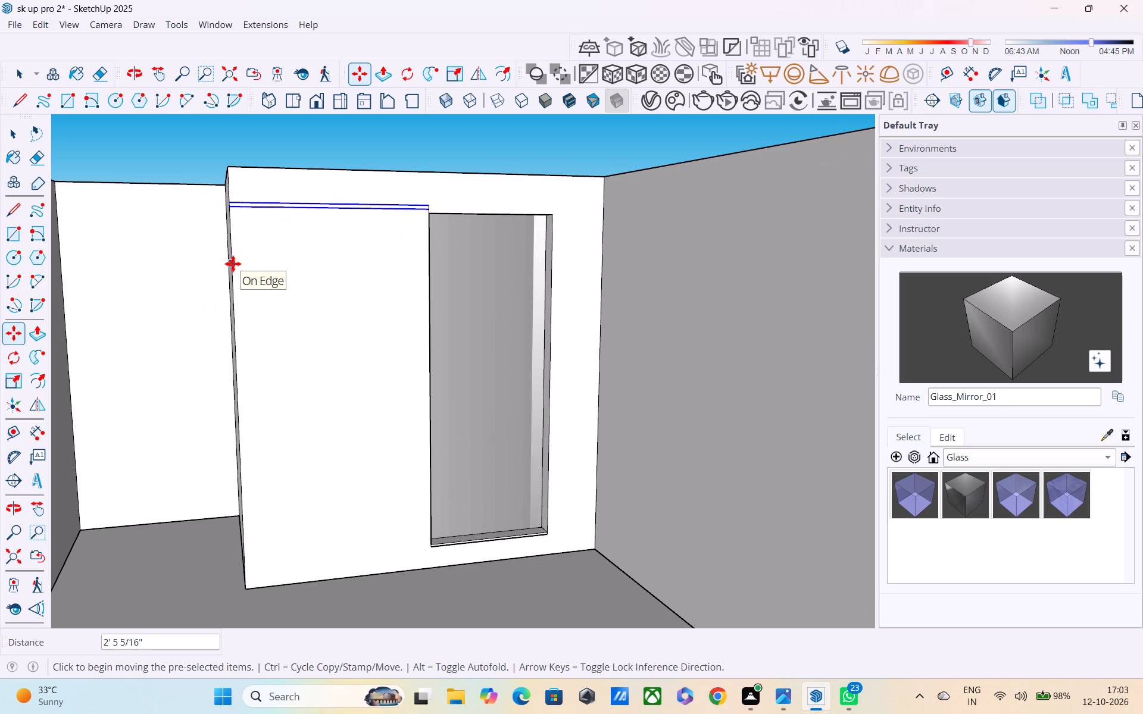
Copy the pair of band lines about 7' 9 3/16" down to near the floor and divide the distance into 6 equal spaces.
{"action": "left_click", "coordinate": [230, 207]}
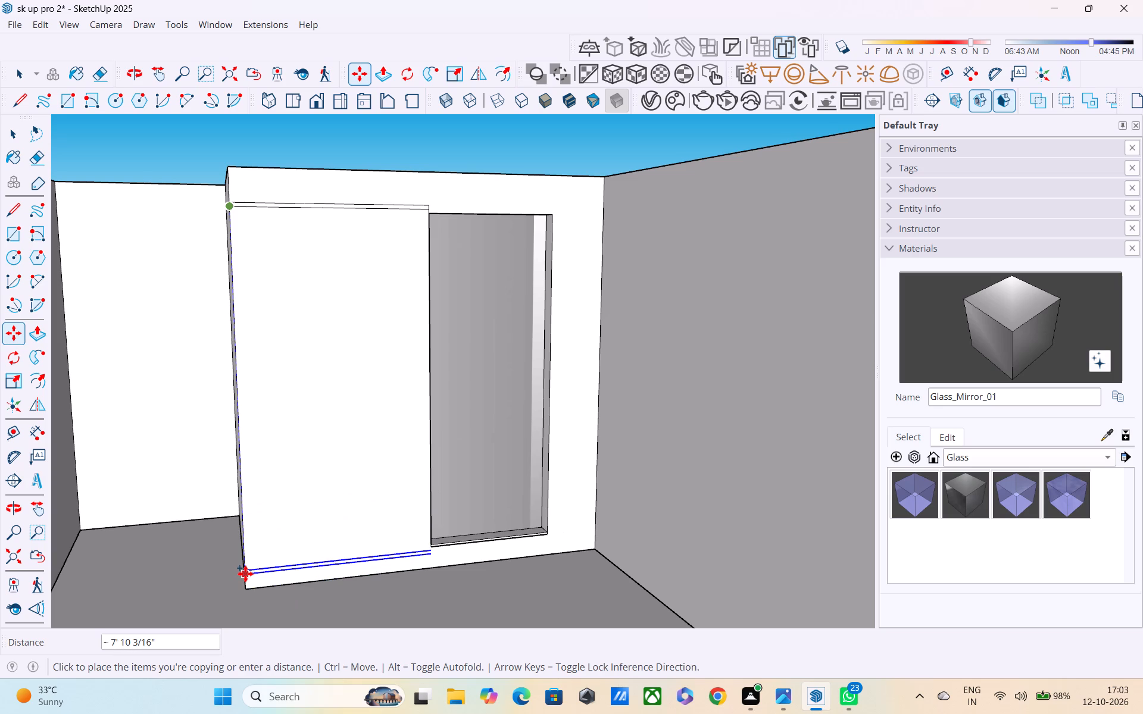
{"action": "left_click", "coordinate": [245, 570]}
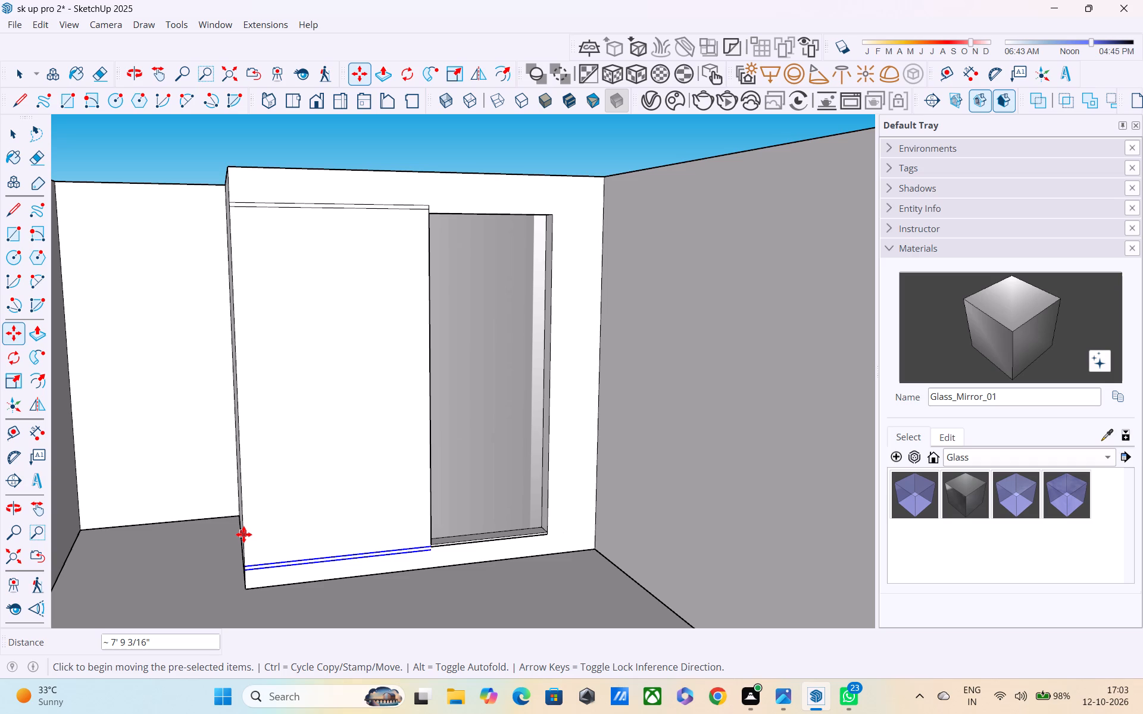
{"action": "type", "text": "/1"}
{"action": "key", "text": "BackSpace"}
{"action": "key", "text": "6"}
{"action": "key", "text": "Return"}
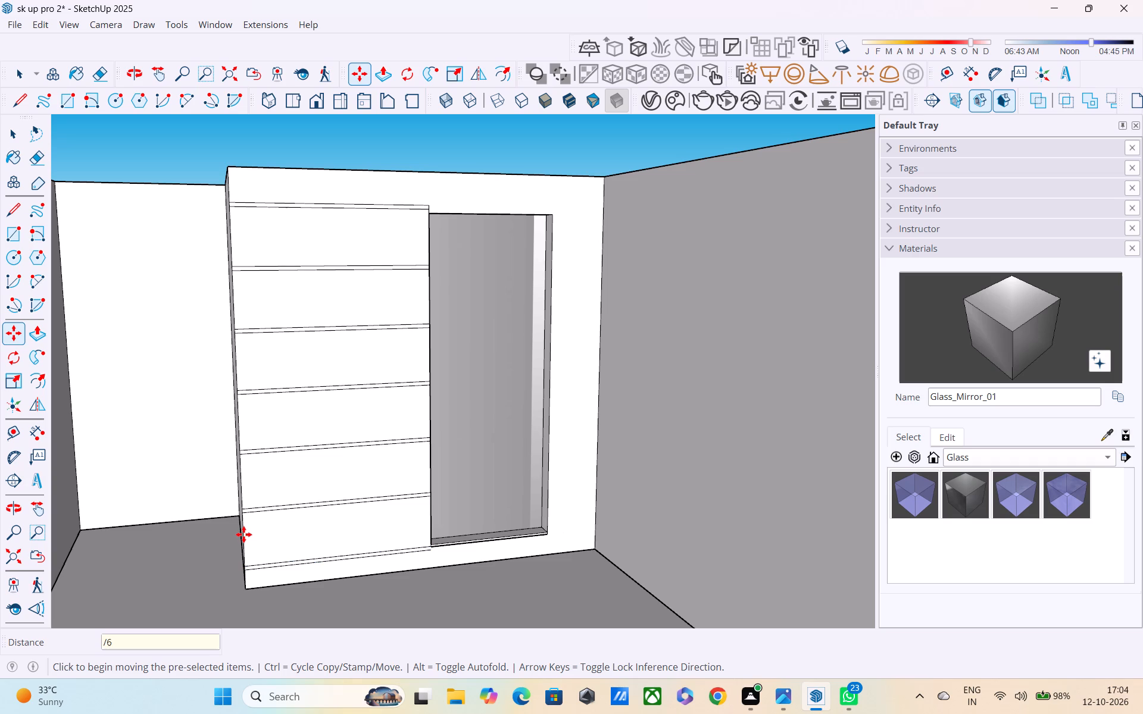
Examine the evenly spaced bands and the adjoining return wall from several angles.
{"action": "scroll", "coordinate": [259, 378], "scroll_direction": "down", "scroll_amount": 1}
{"action": "middle_click_drag", "start_coordinate": [260, 378], "coordinate": [441, 443]}
{"action": "middle_click_drag", "start_coordinate": [349, 383], "coordinate": [311, 390]}
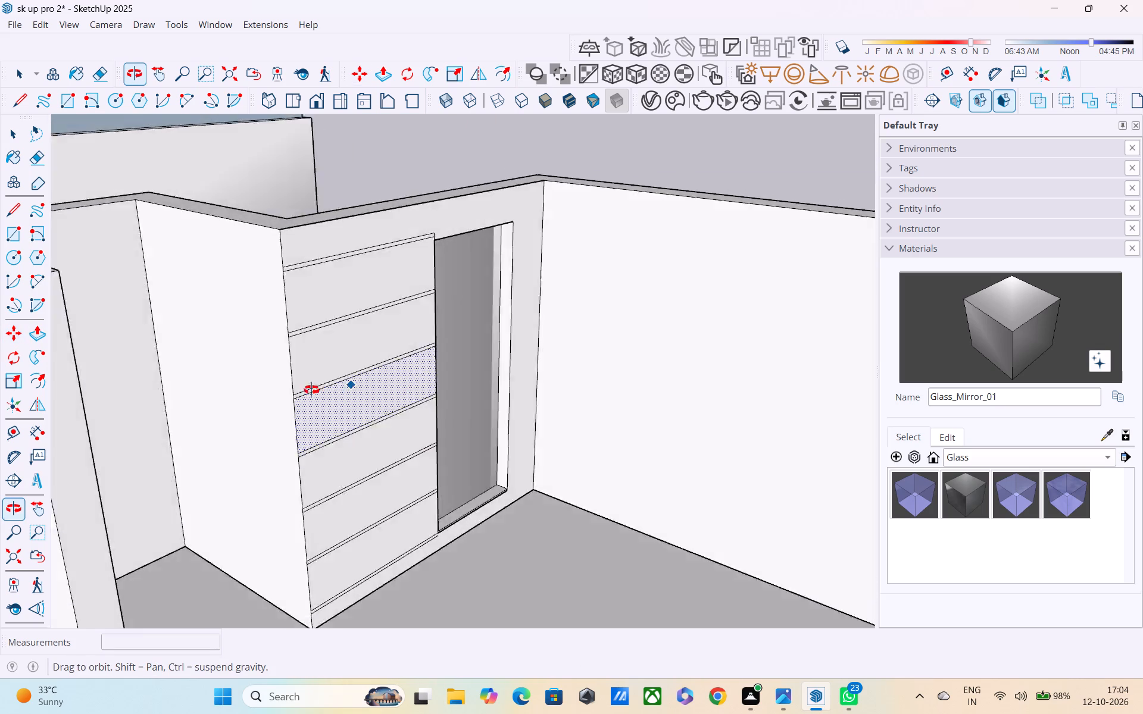
{"action": "middle_click_drag", "start_coordinate": [311, 390], "coordinate": [175, 367]}
{"action": "scroll", "coordinate": [375, 264], "scroll_direction": "up", "scroll_amount": 3}
{"action": "middle_click_drag", "start_coordinate": [424, 270], "coordinate": [637, 242]}
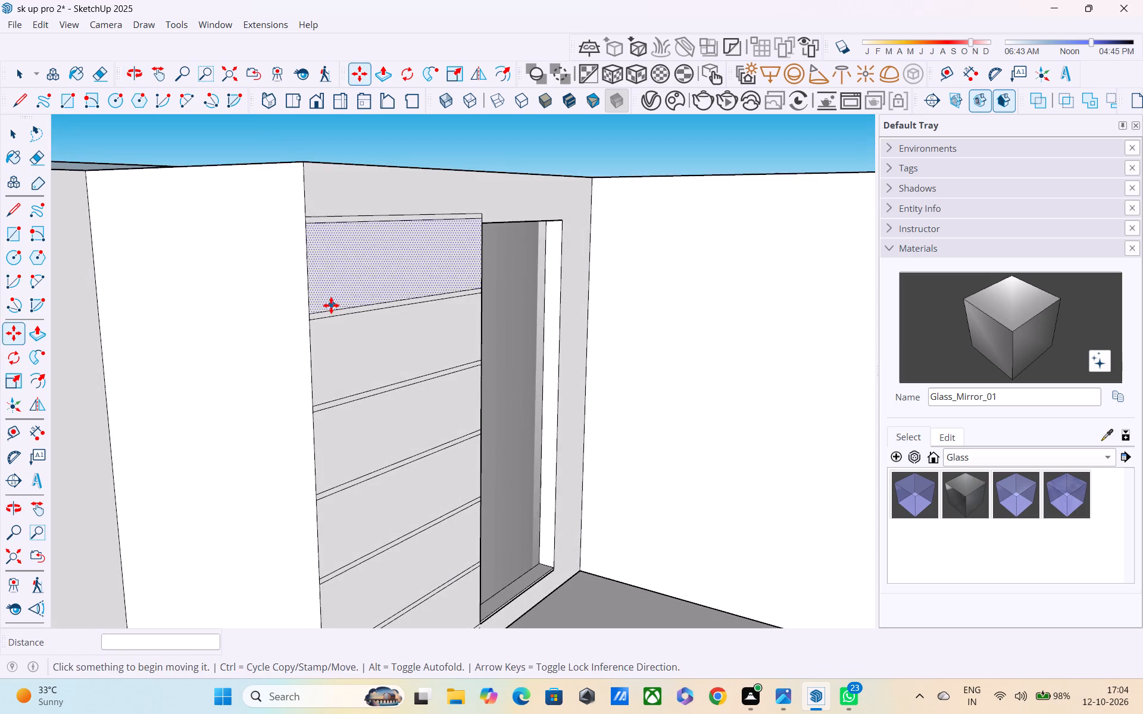
{"action": "middle_click_drag", "start_coordinate": [331, 305], "coordinate": [496, 300]}
{"action": "middle_click_drag", "start_coordinate": [495, 299], "coordinate": [519, 354]}
{"action": "scroll", "coordinate": [417, 321], "scroll_direction": "up", "scroll_amount": 3}
{"action": "middle_click_drag", "start_coordinate": [423, 298], "coordinate": [318, 296]}
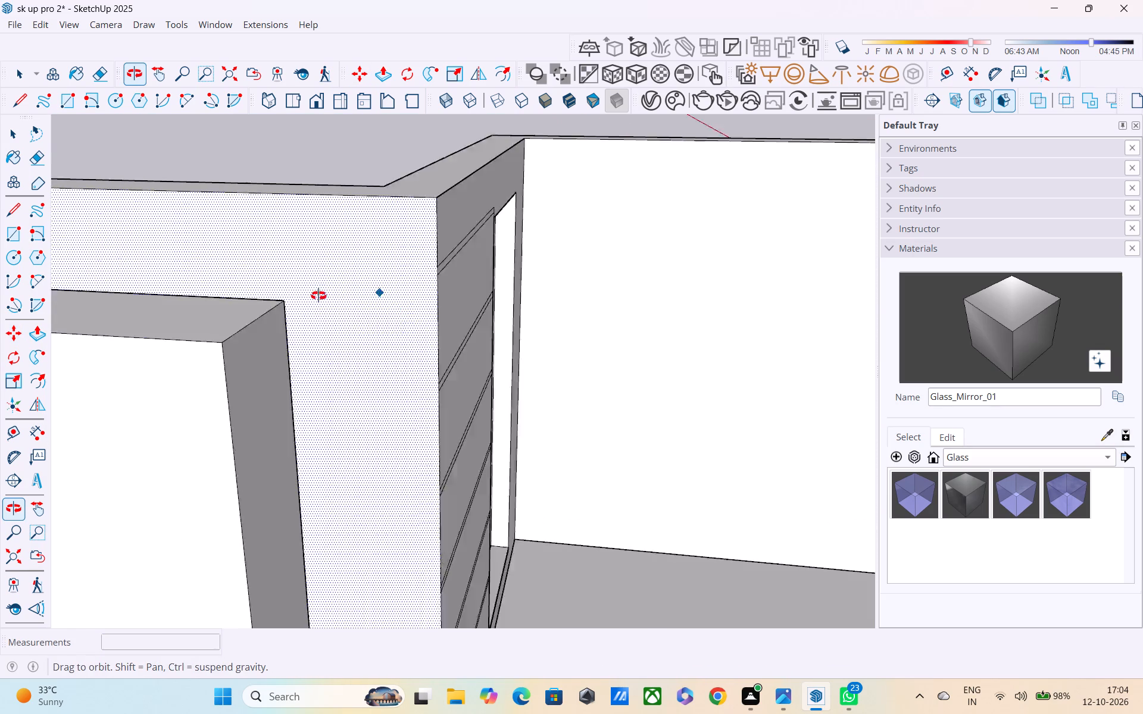
{"action": "middle_click_drag", "start_coordinate": [318, 296], "coordinate": [327, 327]}
{"action": "scroll", "coordinate": [352, 318], "scroll_direction": "up", "scroll_amount": 3}
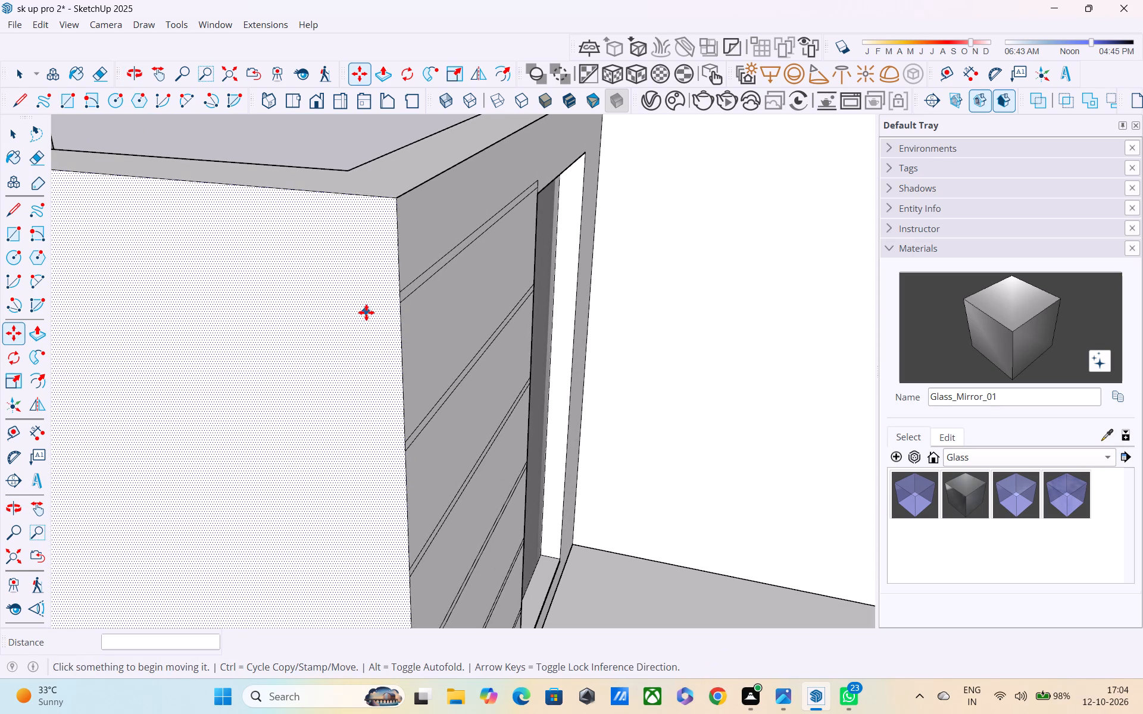
{"action": "key", "text": "Escape"}
{"action": "scroll", "coordinate": [404, 293], "scroll_direction": "down", "scroll_amount": 3}
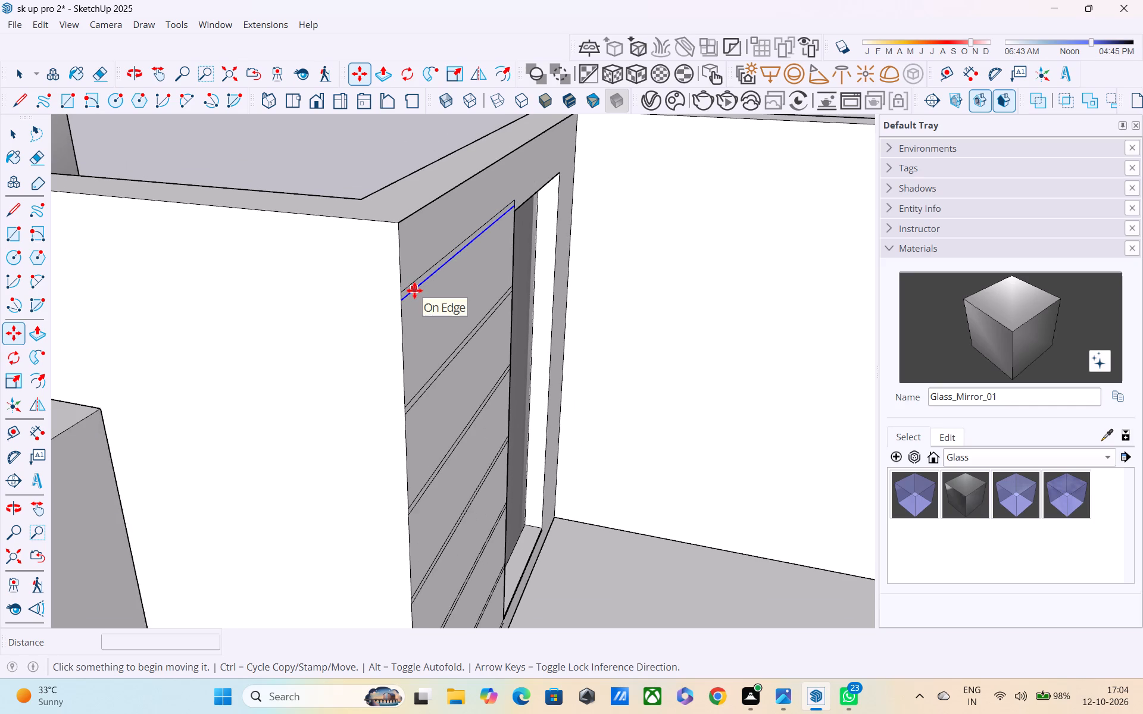
{"action": "middle_click_drag", "start_coordinate": [414, 290], "coordinate": [335, 295]}
{"action": "scroll", "coordinate": [327, 301], "scroll_direction": "down", "scroll_amount": 4}
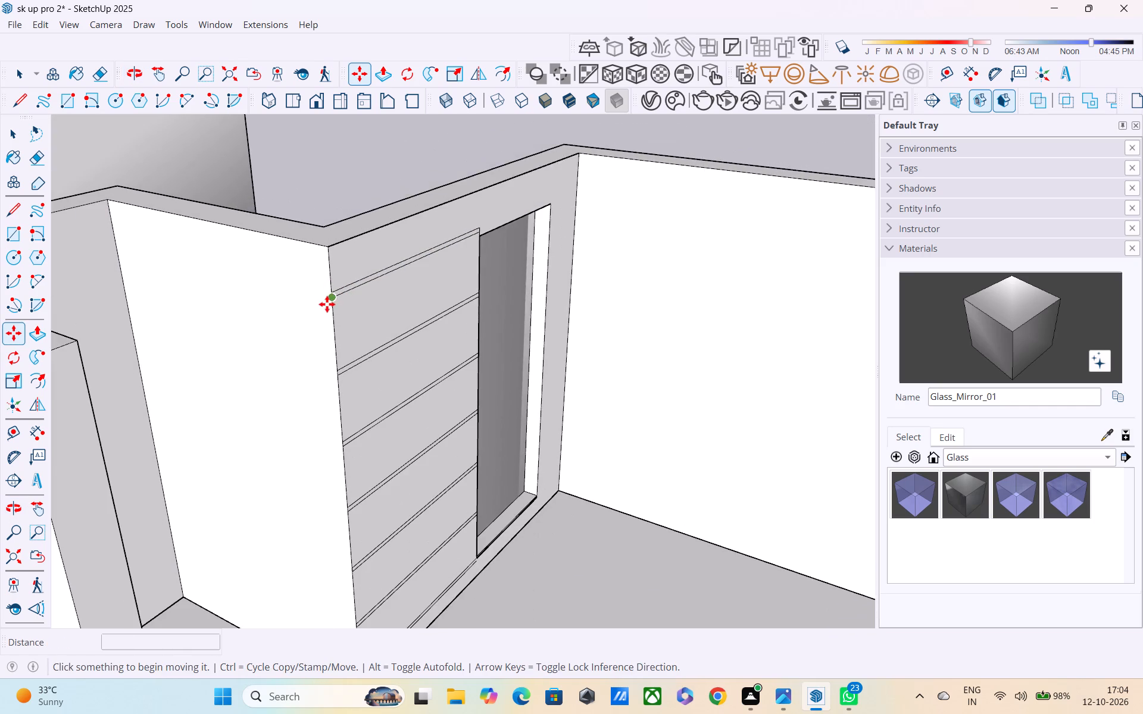
{"action": "middle_click_drag", "start_coordinate": [327, 304], "coordinate": [140, 253]}
{"action": "scroll", "coordinate": [193, 278], "scroll_direction": "down", "scroll_amount": 3}
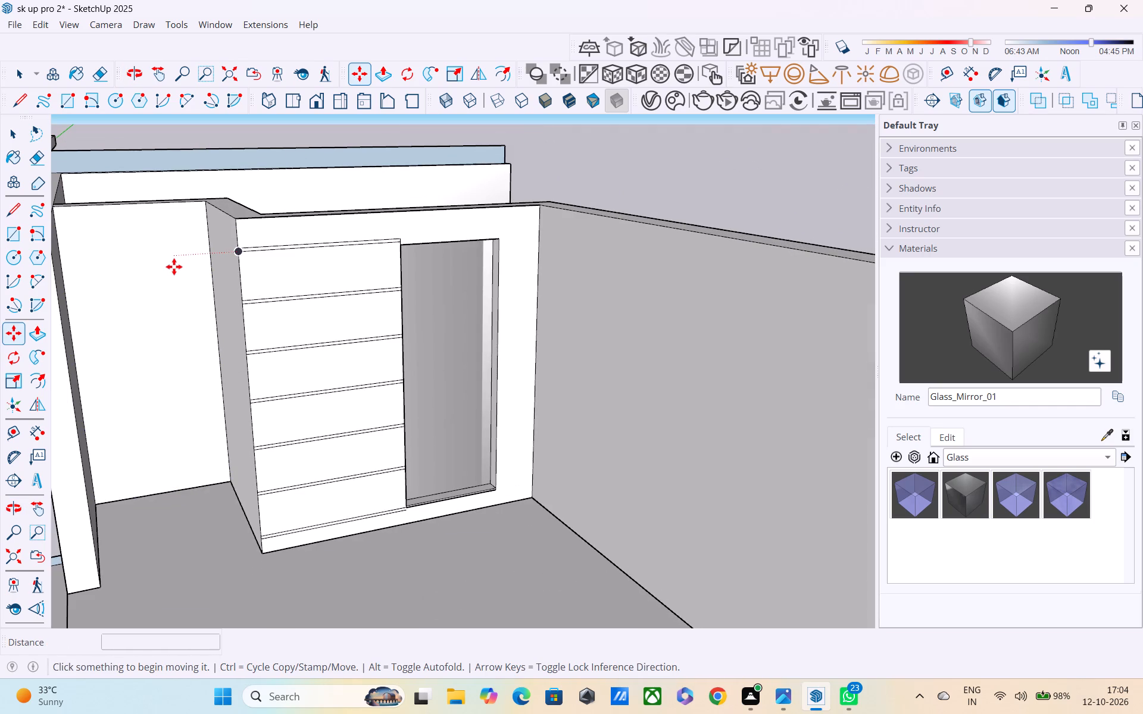
{"action": "key", "text": "Escape"}
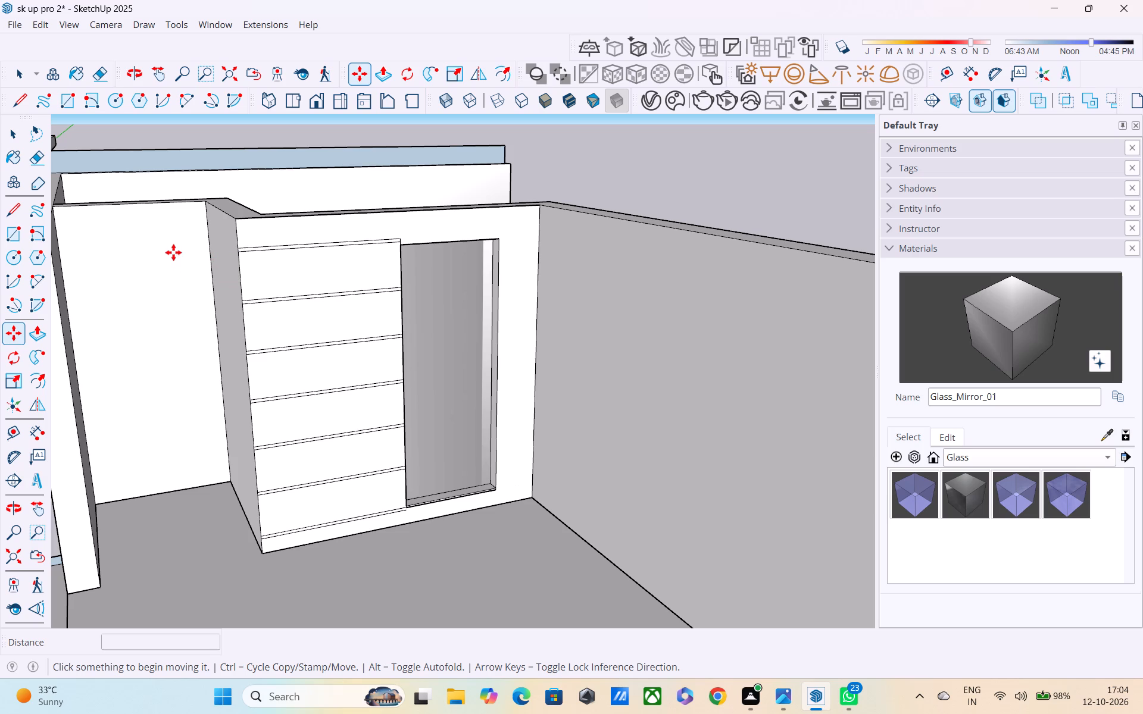
Draw a line about 5' 1 11/16" long across the return wall, from the top band's lower line to the inner corner.
{"action": "key", "text": "space"}
{"action": "key", "text": "l"}
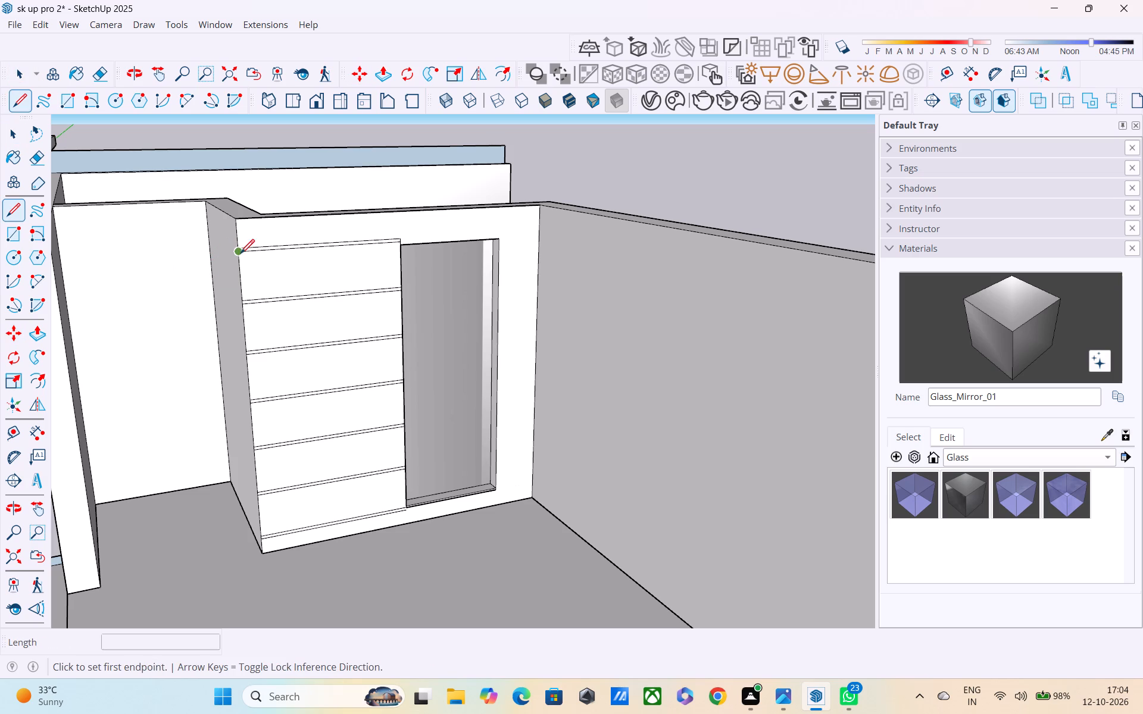
{"action": "left_click", "coordinate": [236, 251]}
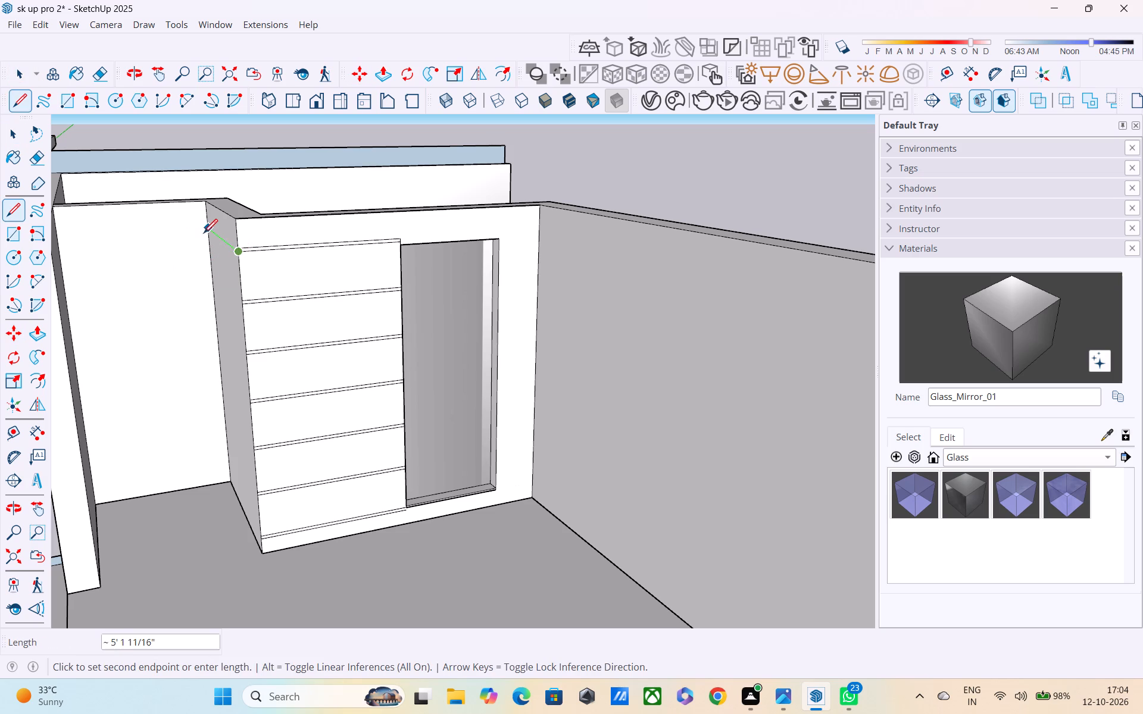
{"action": "middle_click_drag", "start_coordinate": [210, 236], "coordinate": [246, 262]}
{"action": "scroll", "coordinate": [246, 262], "scroll_direction": "up", "scroll_amount": 1}
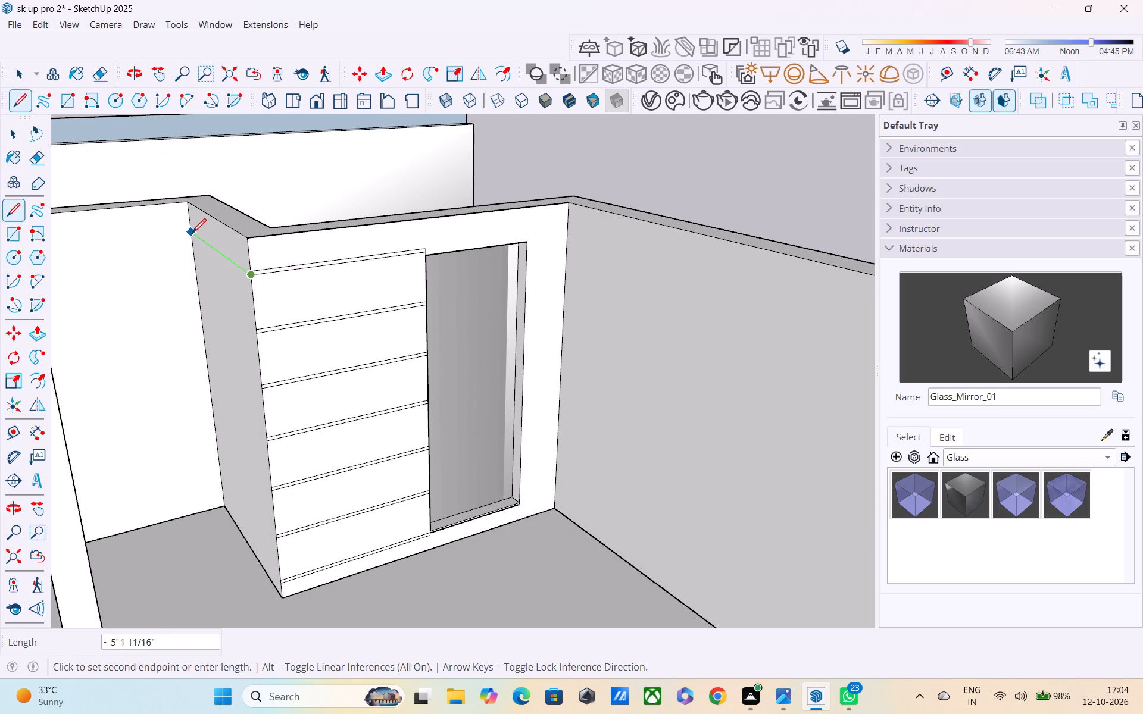
{"action": "left_click", "coordinate": [192, 234]}
{"action": "scroll", "coordinate": [85, 259], "scroll_direction": "down", "scroll_amount": 2}
{"action": "middle_click_drag", "start_coordinate": [85, 259], "coordinate": [74, 255]}
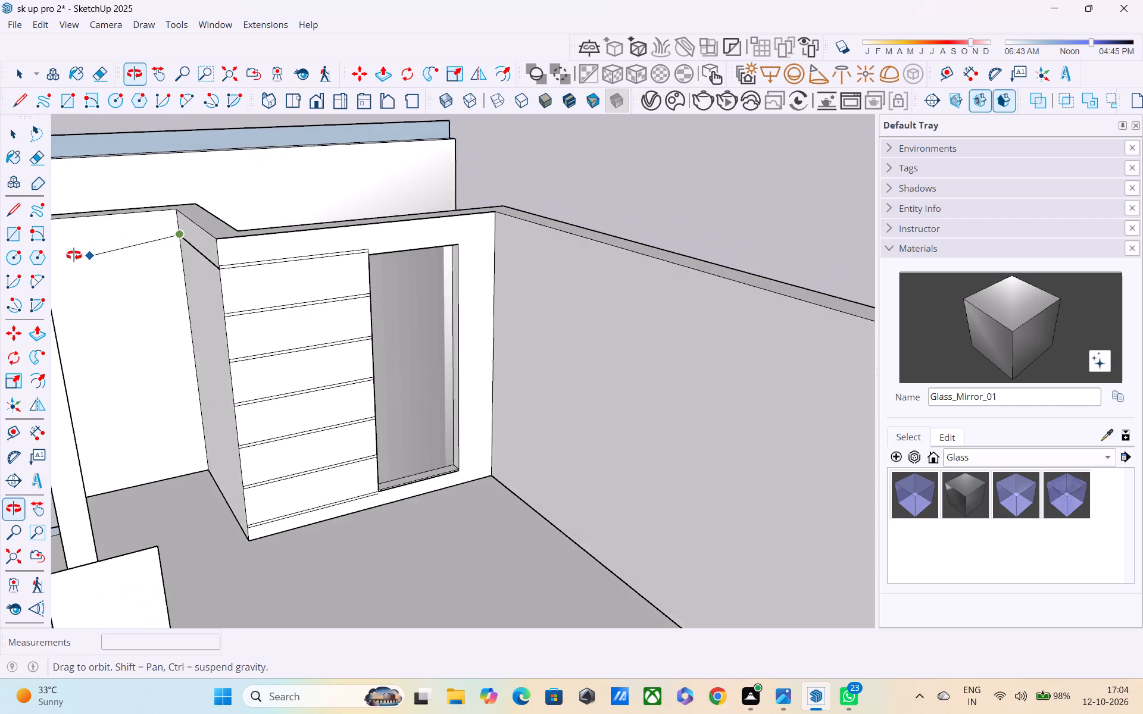
{"action": "middle_click_drag", "start_coordinate": [74, 255], "coordinate": [55, 250]}
{"action": "key", "text": "ctrl+z"}
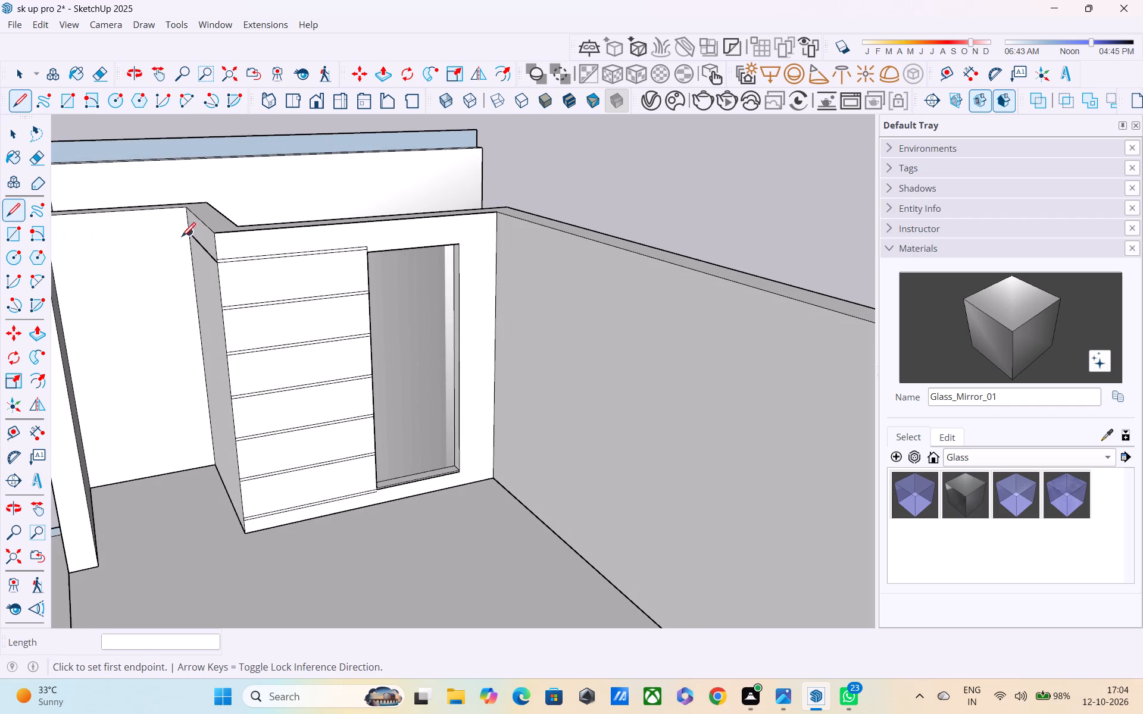
Continue the line from the inner corner horizontally about 4' along the recessed wall to the next partition.
{"action": "middle_click_drag", "start_coordinate": [211, 239], "coordinate": [349, 250]}
{"action": "scroll", "coordinate": [198, 270], "scroll_direction": "up", "scroll_amount": 1}
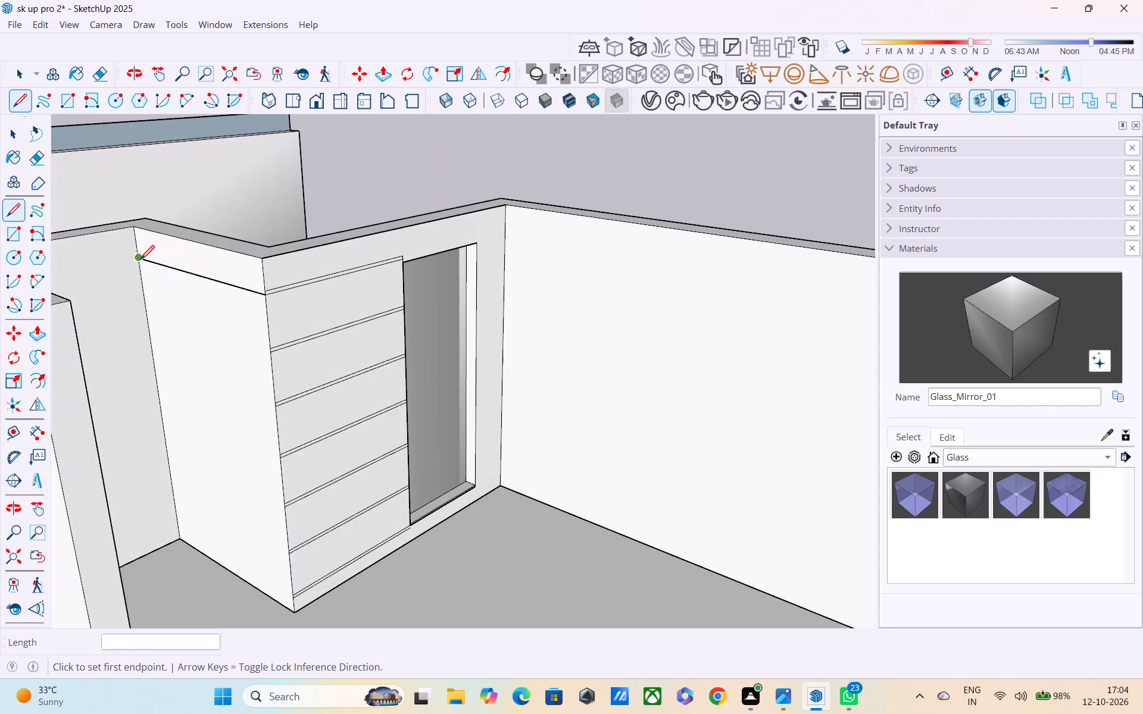
{"action": "left_click", "coordinate": [137, 261]}
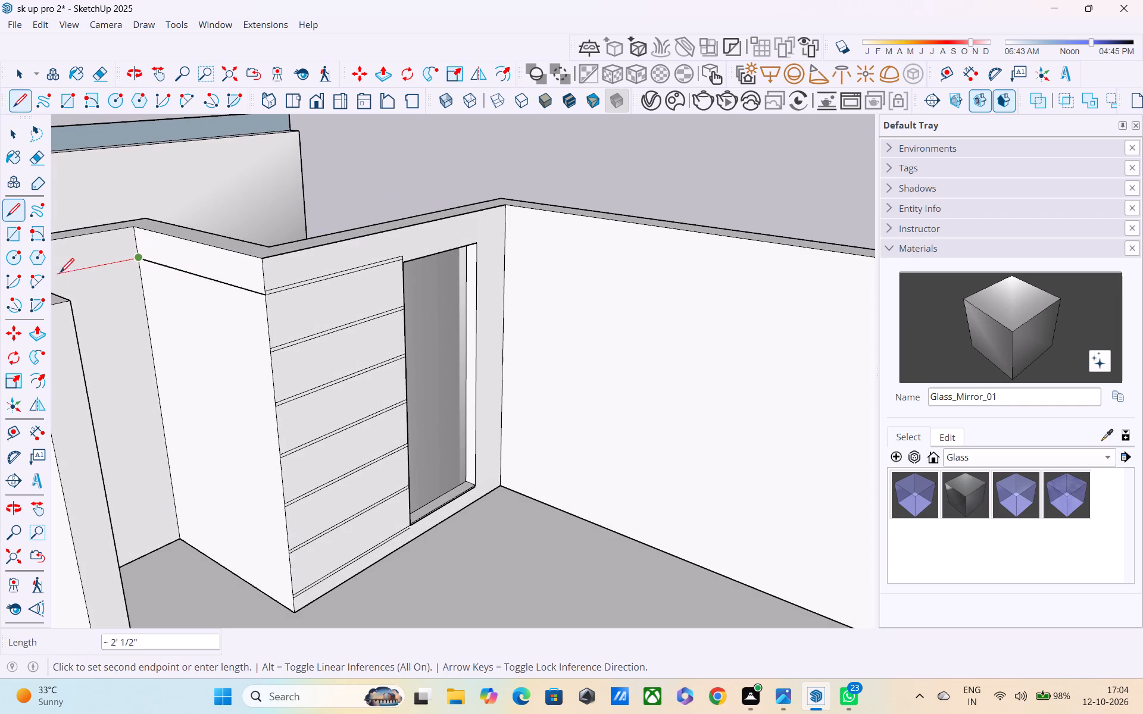
{"action": "scroll", "coordinate": [80, 268], "scroll_direction": "down", "scroll_amount": 1}
{"action": "middle_click_drag", "start_coordinate": [80, 268], "coordinate": [31, 278]}
{"action": "middle_click_drag", "start_coordinate": [86, 278], "coordinate": [117, 210], "text": "shift"}
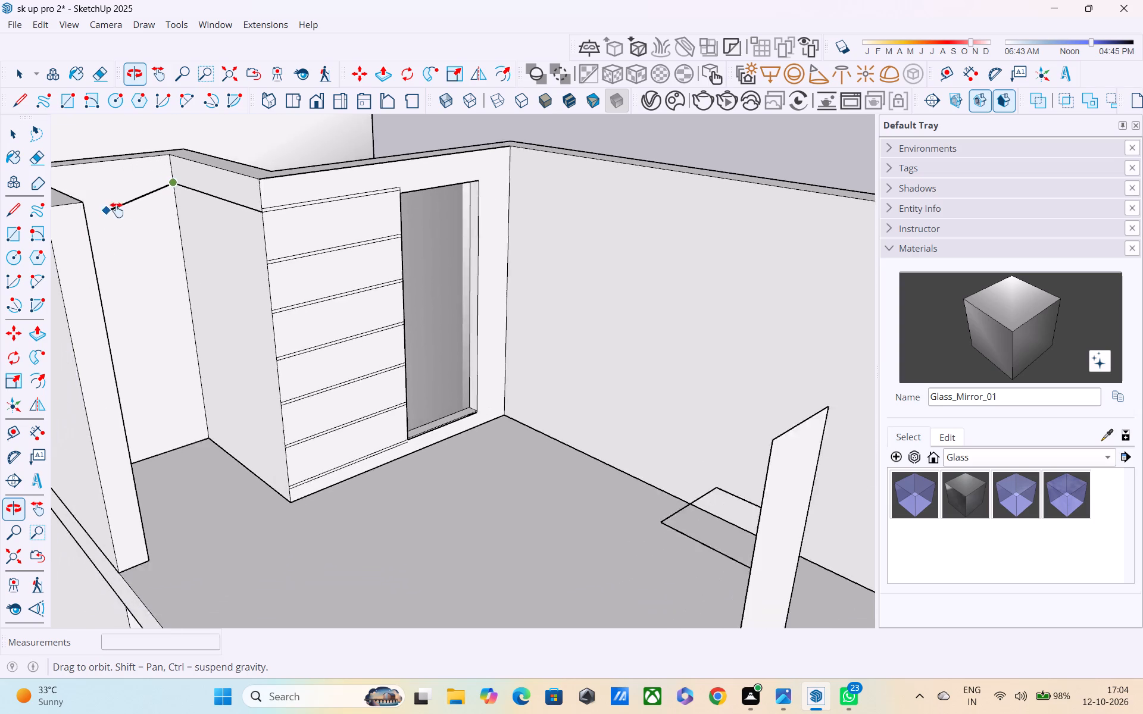
{"action": "middle_click_drag", "start_coordinate": [117, 210], "coordinate": [202, 212], "text": "shift"}
{"action": "middle_click_drag", "start_coordinate": [220, 201], "coordinate": [111, 240]}
{"action": "middle_click_drag", "start_coordinate": [186, 167], "coordinate": [178, 168]}
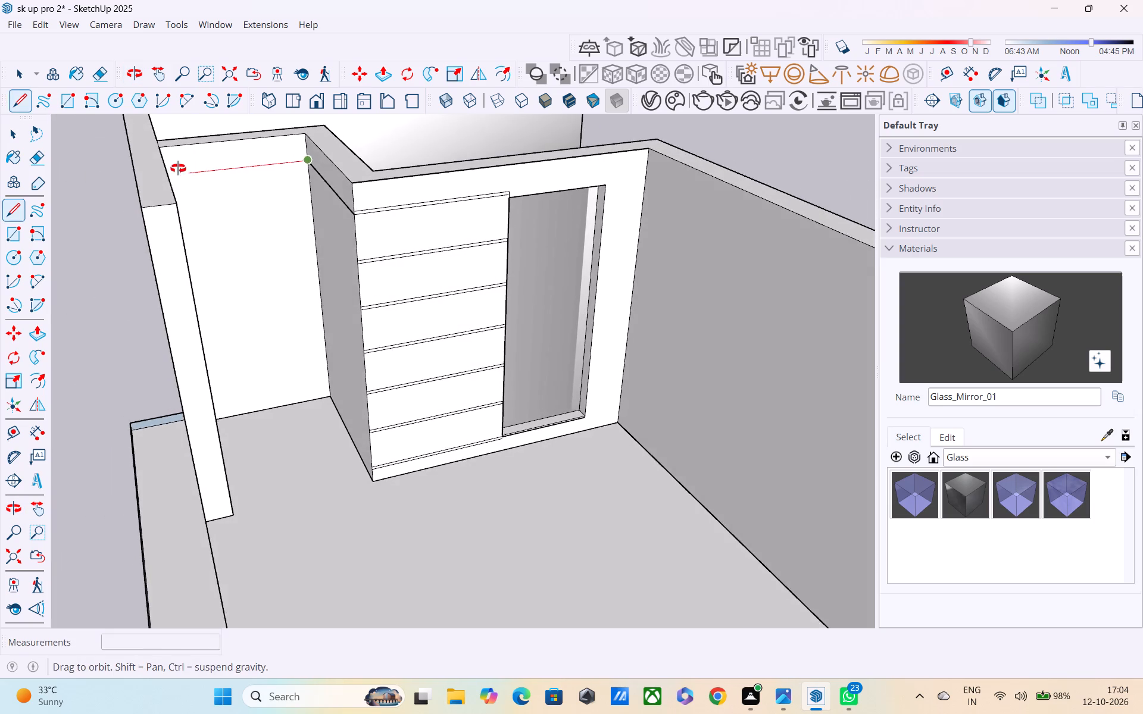
{"action": "middle_click_drag", "start_coordinate": [178, 168], "coordinate": [157, 171]}
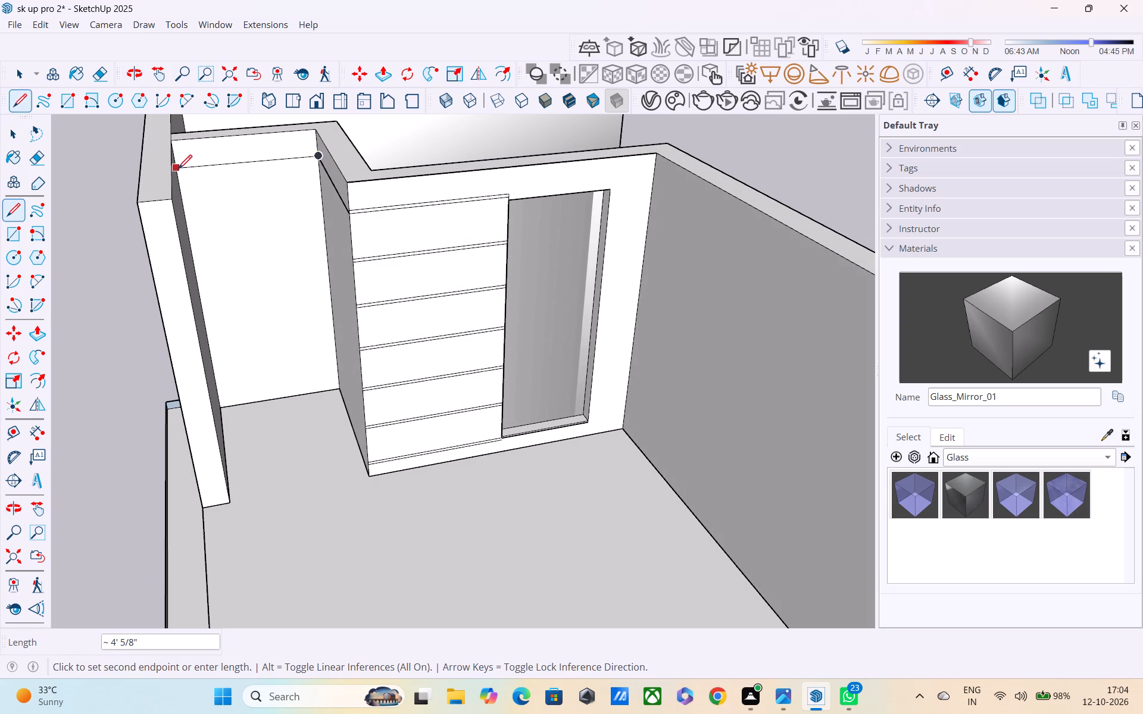
{"action": "scroll", "coordinate": [176, 173], "scroll_direction": "up", "scroll_amount": 8}
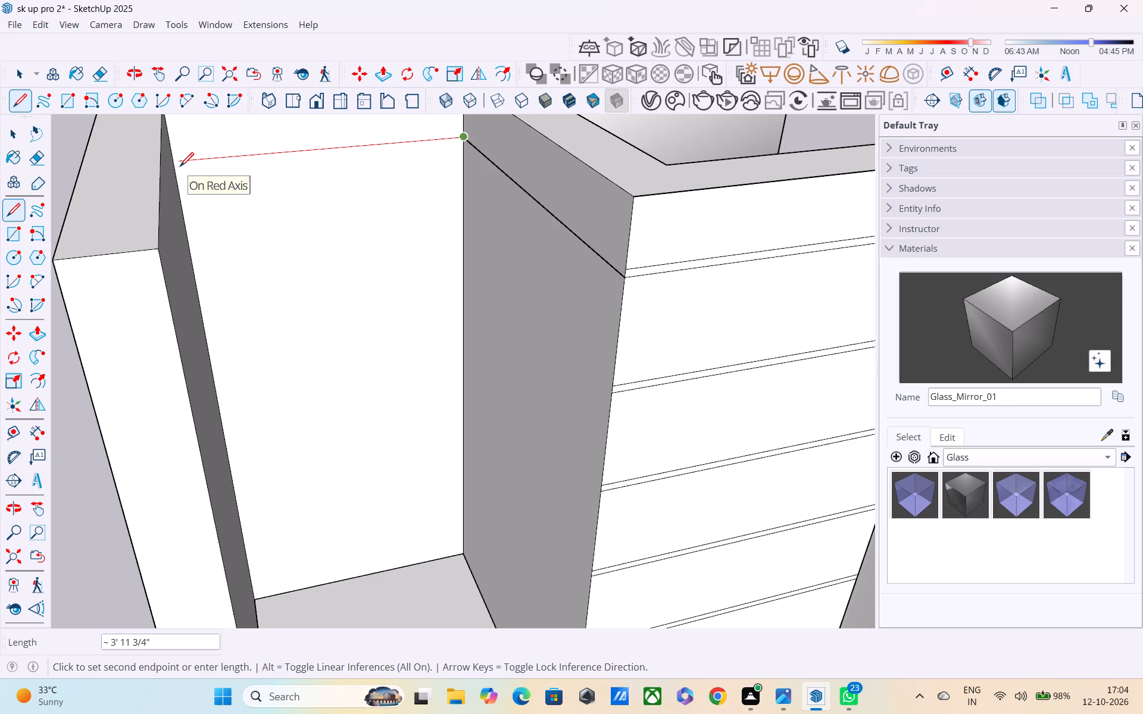
{"action": "left_click", "coordinate": [174, 164]}
{"action": "scroll", "coordinate": [184, 196], "scroll_direction": "down", "scroll_amount": 1}
{"action": "middle_click_drag", "start_coordinate": [193, 212], "coordinate": [187, 170]}
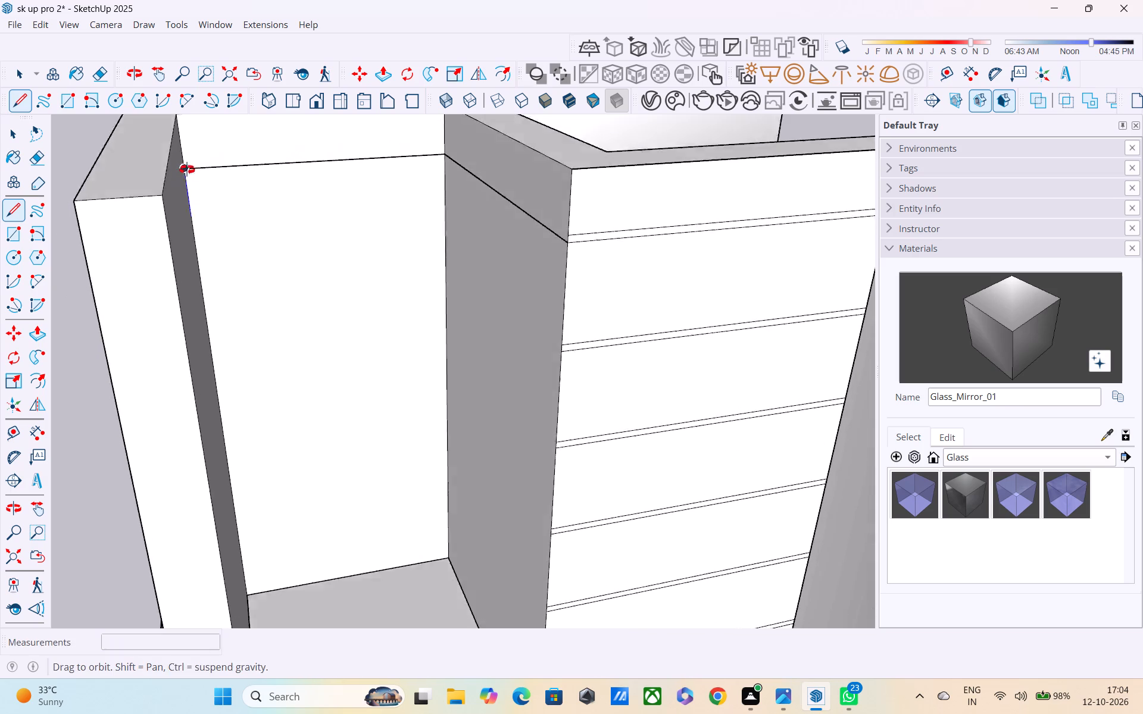
{"action": "middle_click_drag", "start_coordinate": [187, 170], "coordinate": [171, 123]}
{"action": "scroll", "coordinate": [198, 149], "scroll_direction": "down", "scroll_amount": 3}
{"action": "scroll", "coordinate": [271, 205], "scroll_direction": "down", "scroll_amount": 1}
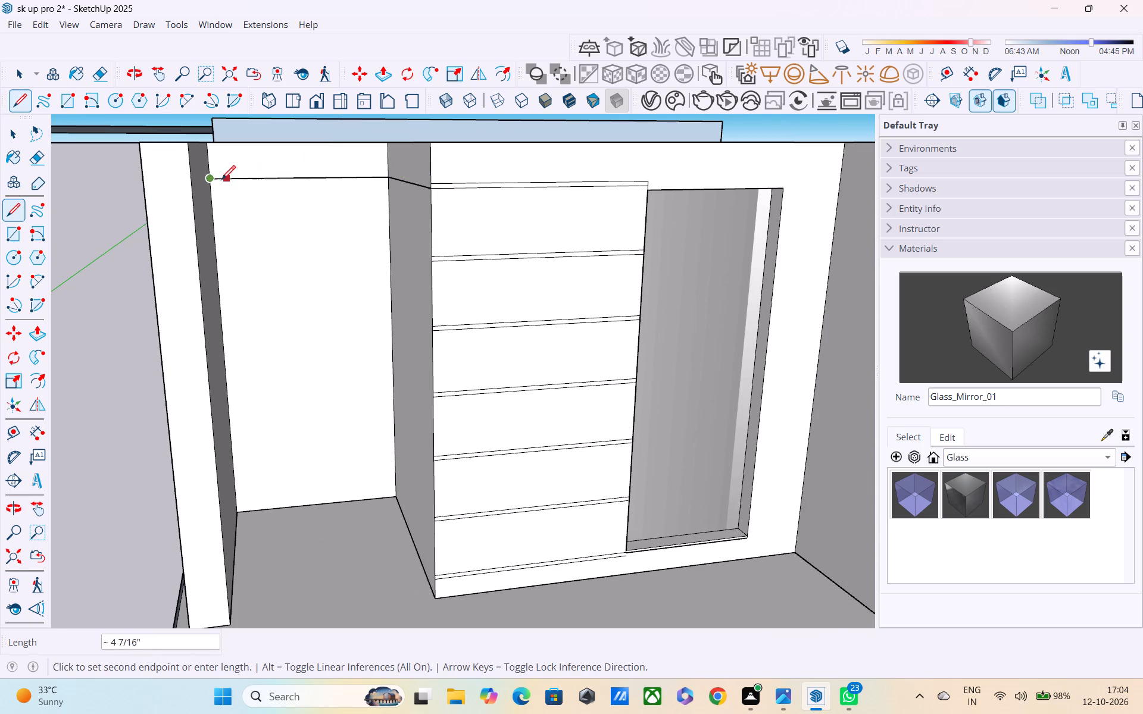
{"action": "middle_click_drag", "start_coordinate": [208, 174], "coordinate": [214, 209]}
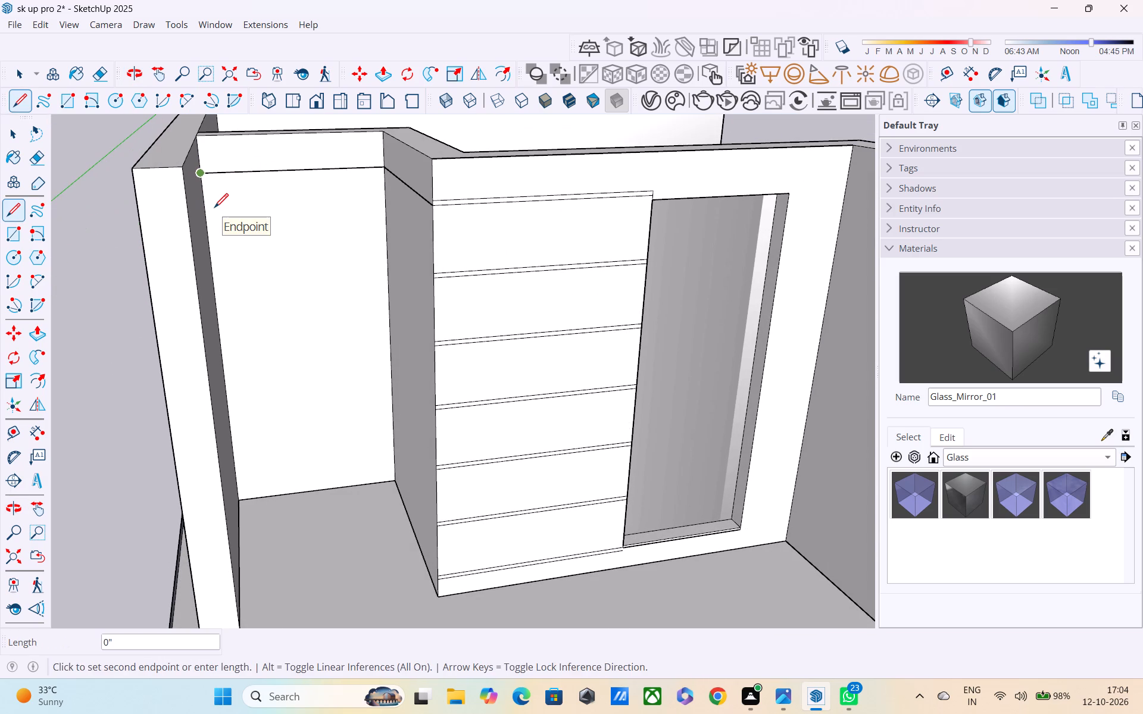
{"action": "key", "text": "Escape"}
{"action": "key", "text": "l"}
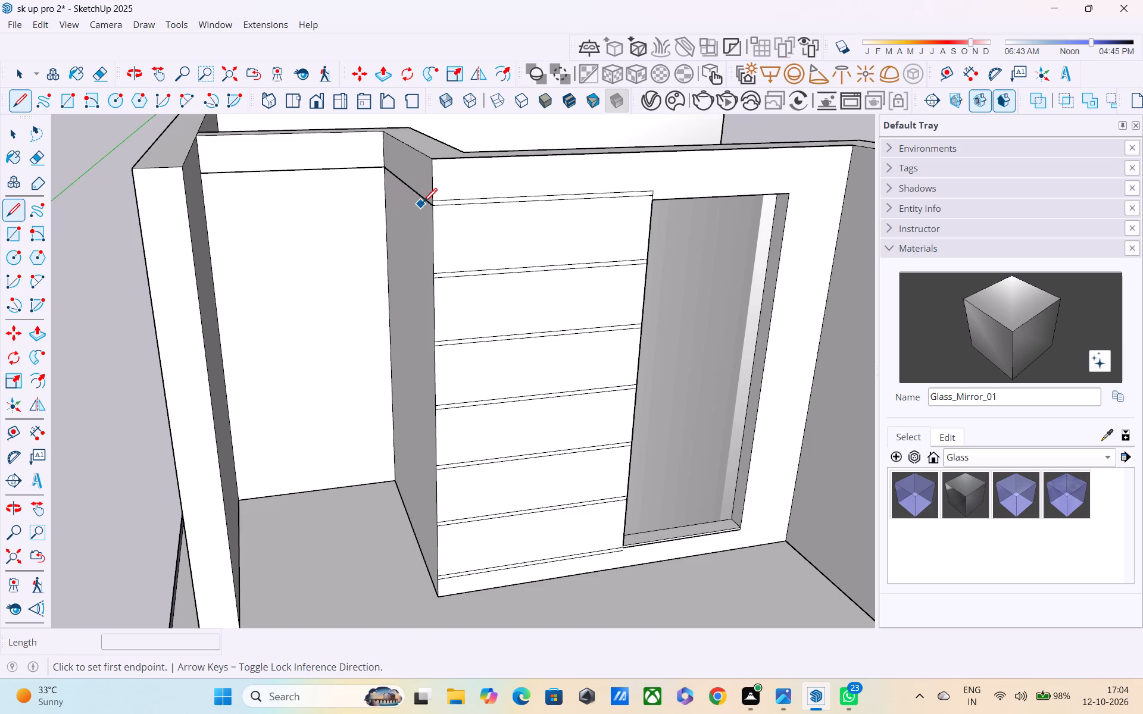
Draw a second line across the return wall, from the top band's upper line to the inner corner, above the existing line.
{"action": "left_click", "coordinate": [430, 199]}
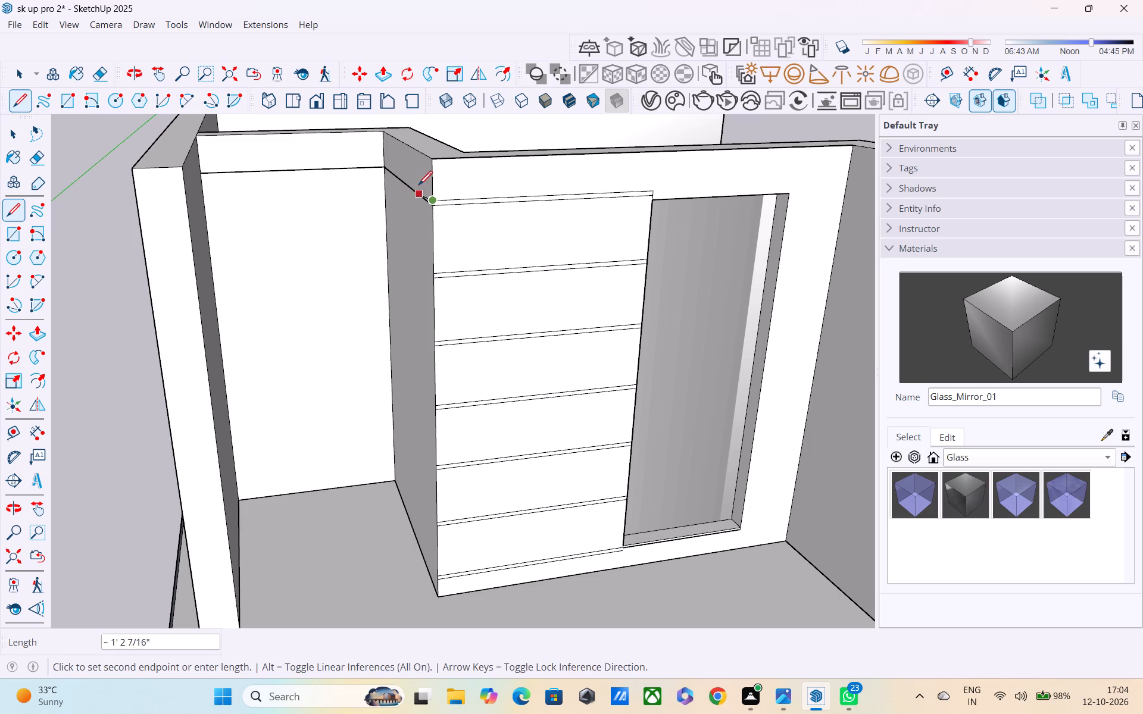
{"action": "left_click", "coordinate": [388, 153]}
{"action": "scroll", "coordinate": [382, 156], "scroll_direction": "up", "scroll_amount": 9}
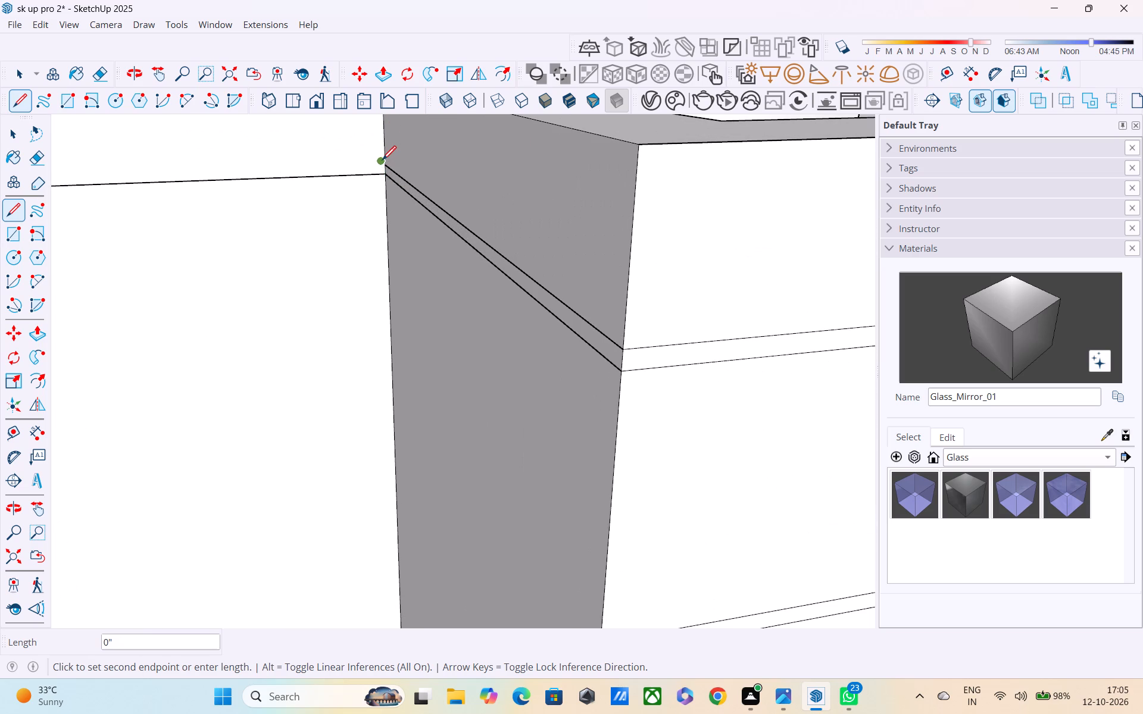
{"action": "left_click", "coordinate": [382, 162]}
{"action": "scroll", "coordinate": [303, 165], "scroll_direction": "down", "scroll_amount": 1}
{"action": "left_click", "coordinate": [374, 164]}
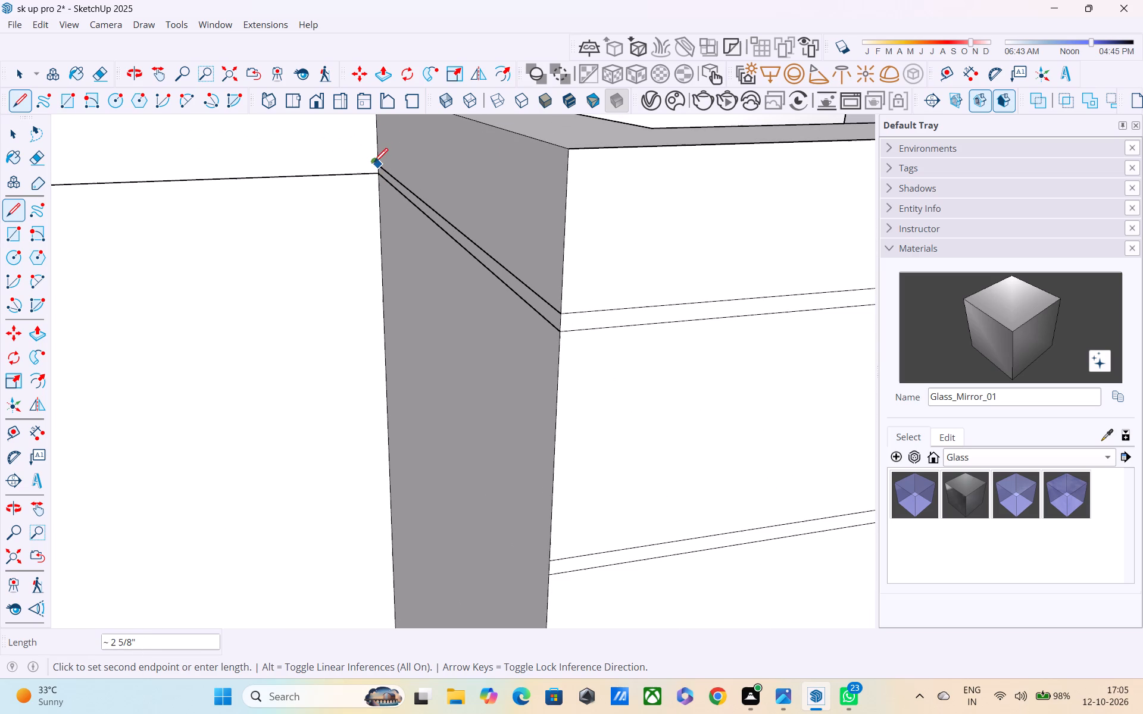
Continue the upper line from the inner corner horizontally along the recessed wall to the partition, parallel to the line below.
{"action": "scroll", "coordinate": [258, 174], "scroll_direction": "down", "scroll_amount": 2}
{"action": "middle_click_drag", "start_coordinate": [318, 176], "coordinate": [421, 180]}
{"action": "scroll", "coordinate": [333, 171], "scroll_direction": "up", "scroll_amount": 2}
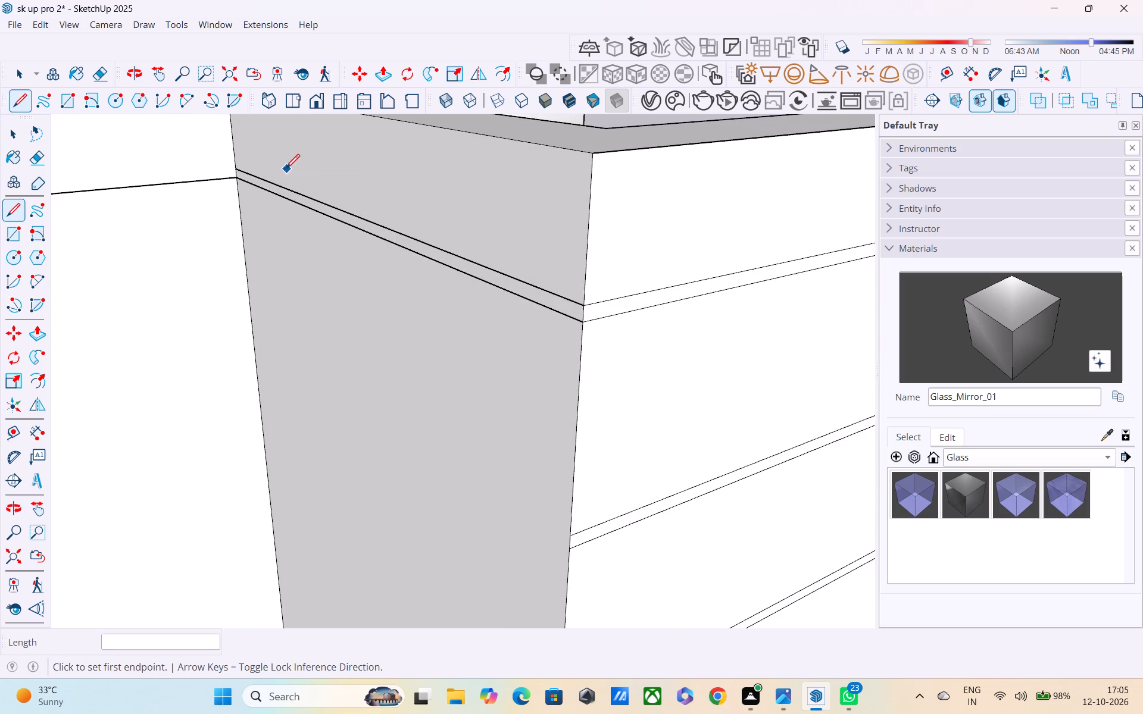
{"action": "scroll", "coordinate": [265, 170], "scroll_direction": "up", "scroll_amount": 4}
{"action": "left_click", "coordinate": [224, 173]}
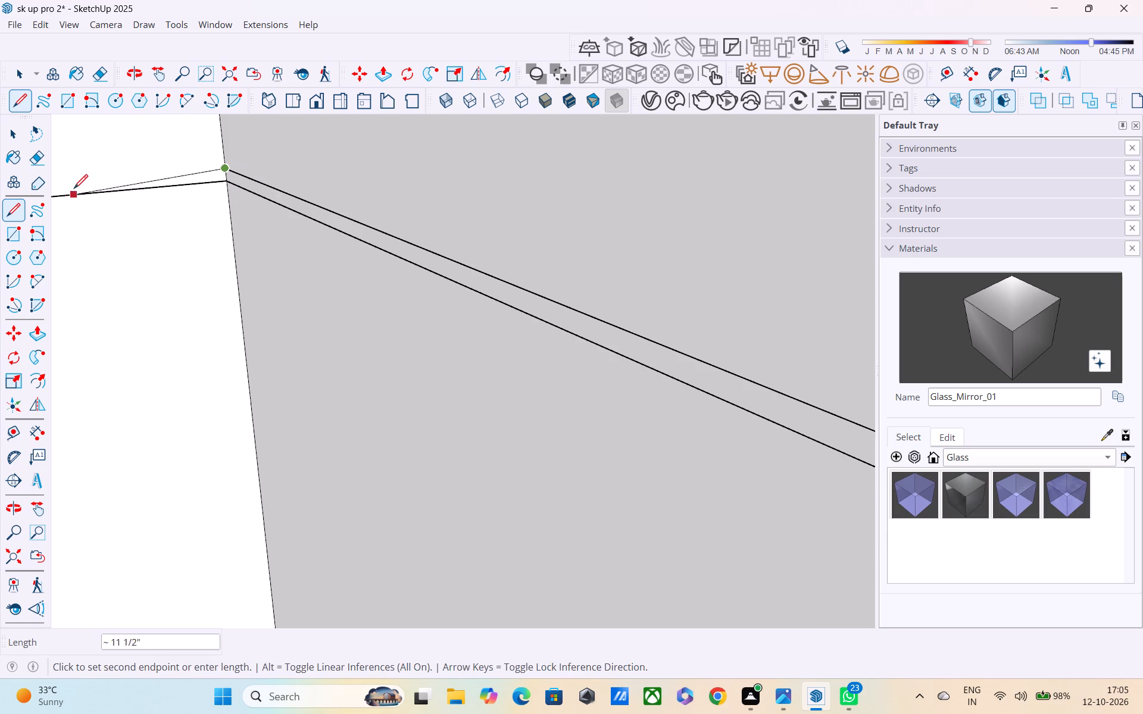
{"action": "scroll", "coordinate": [74, 186], "scroll_direction": "down", "scroll_amount": 6}
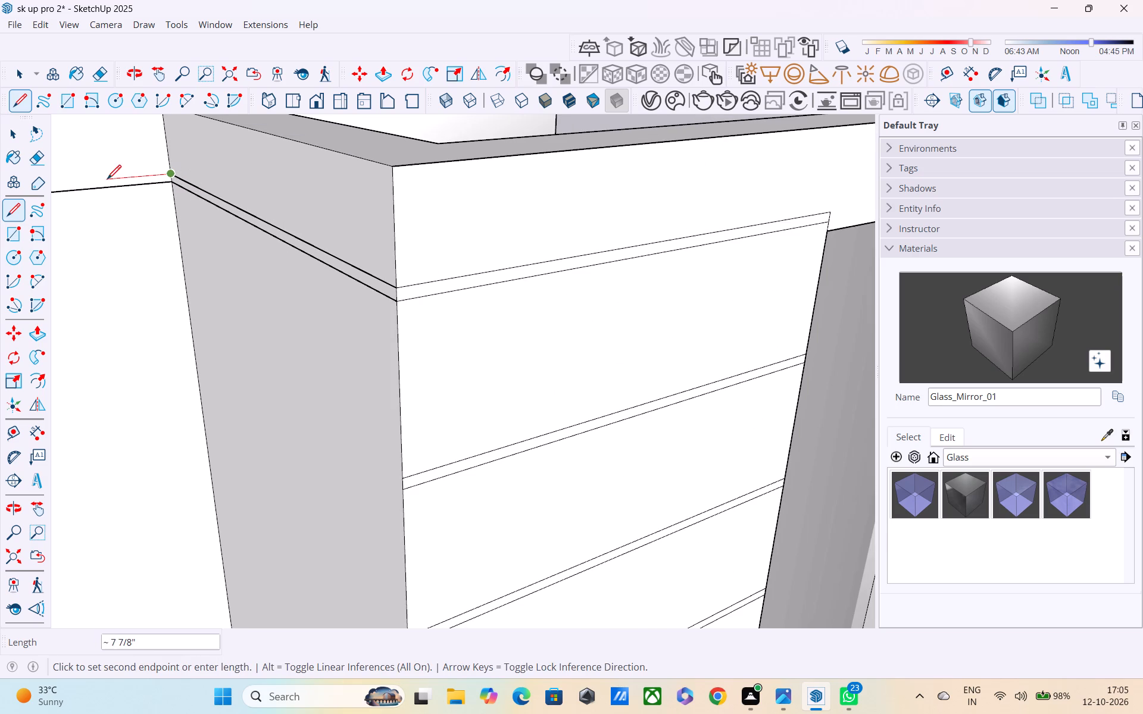
{"action": "middle_click_drag", "start_coordinate": [108, 180], "coordinate": [266, 129], "text": "shift"}
{"action": "scroll", "coordinate": [267, 129], "scroll_direction": "up", "scroll_amount": 1, "text": "shift"}
{"action": "scroll", "coordinate": [267, 129], "scroll_direction": "down", "scroll_amount": 4}
{"action": "middle_click_drag", "start_coordinate": [272, 137], "coordinate": [271, 139]}
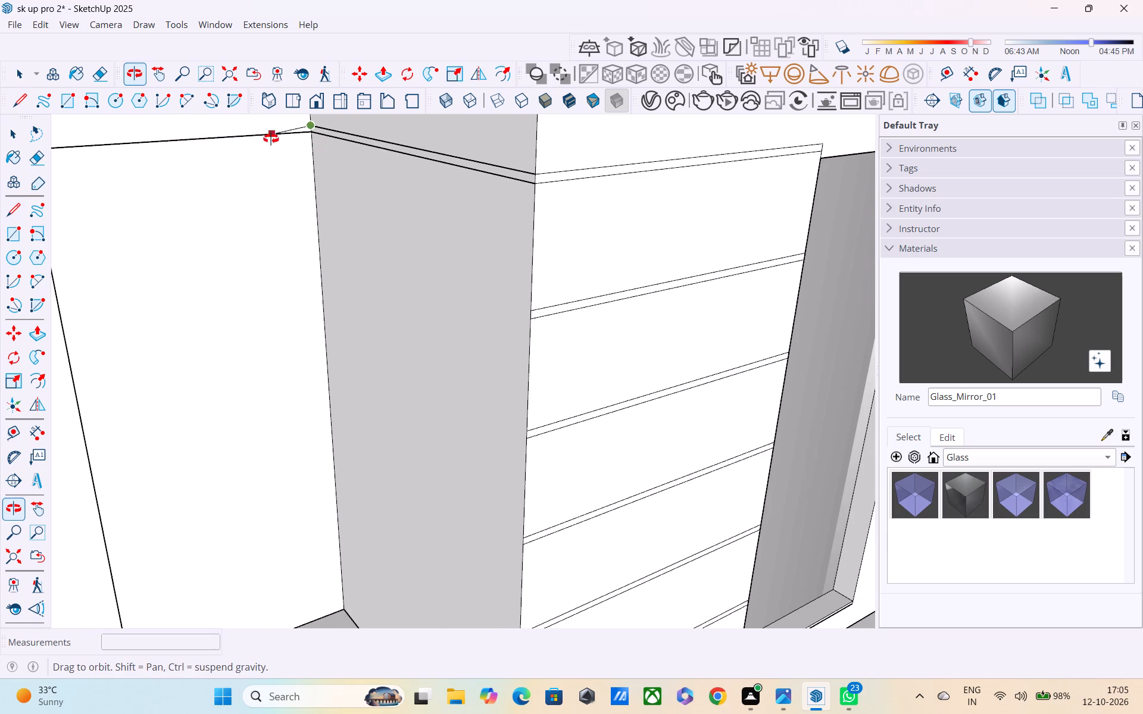
{"action": "middle_click_drag", "start_coordinate": [271, 139], "coordinate": [151, 162]}
{"action": "scroll", "coordinate": [149, 142], "scroll_direction": "down", "scroll_amount": 4}
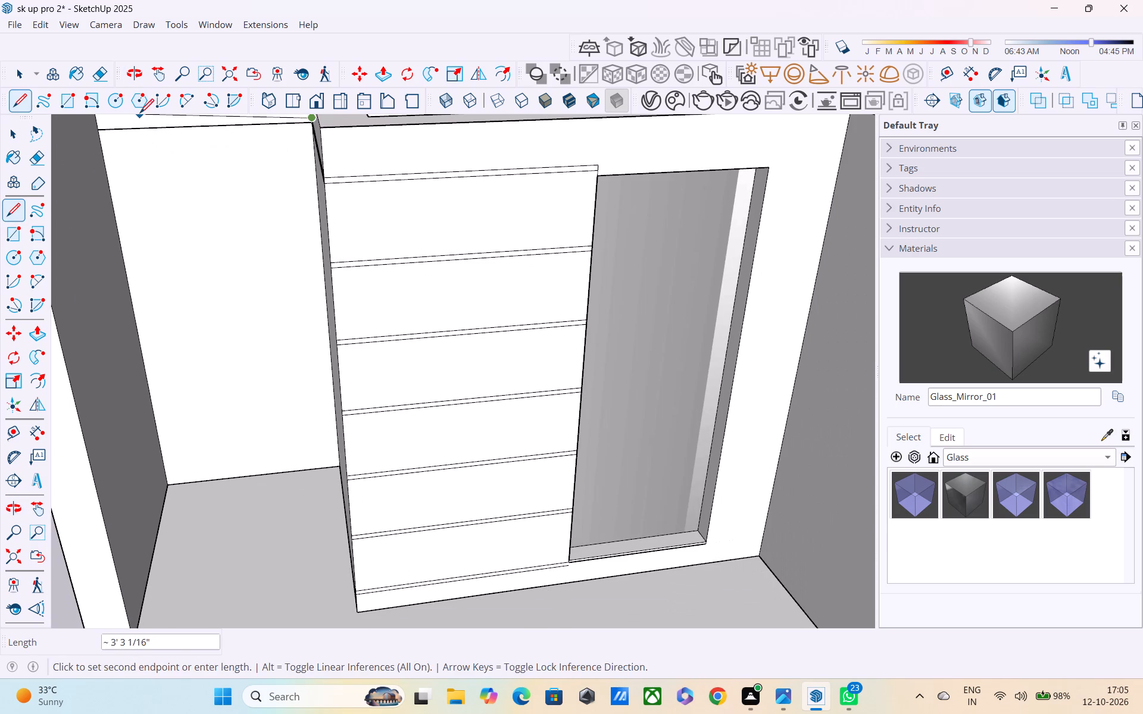
{"action": "middle_click_drag", "start_coordinate": [140, 114], "coordinate": [205, 98]}
{"action": "middle_click_drag", "start_coordinate": [152, 142], "coordinate": [153, 133]}
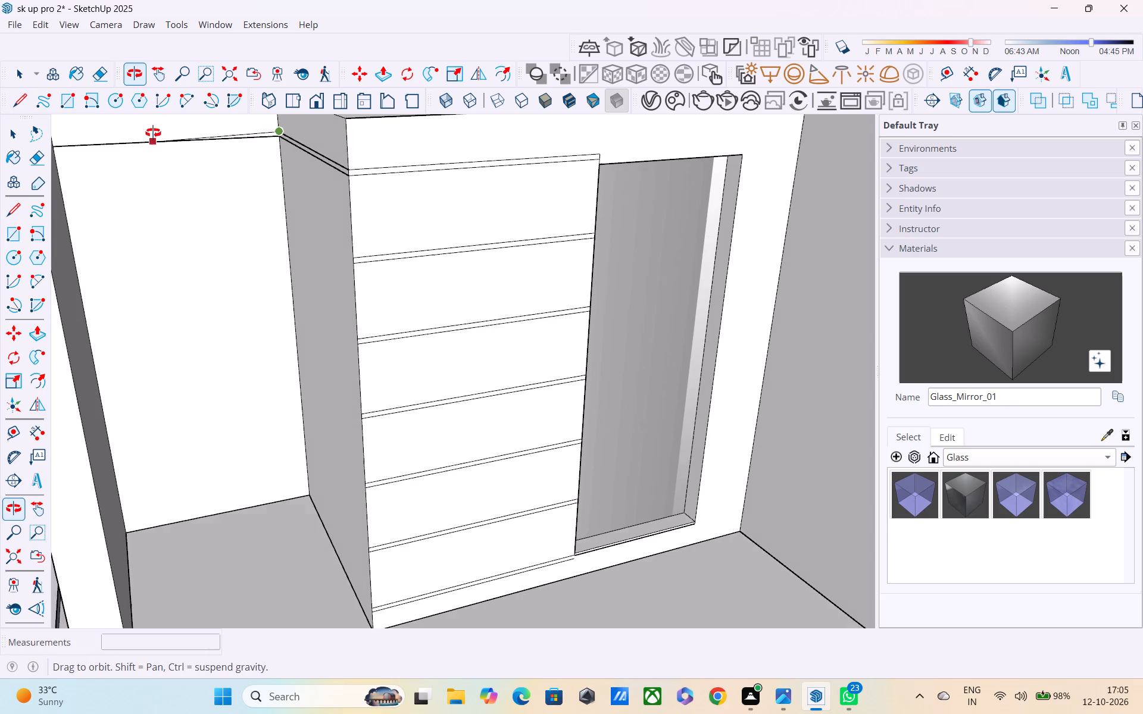
{"action": "middle_click_drag", "start_coordinate": [153, 133], "coordinate": [160, 114]}
{"action": "middle_click_drag", "start_coordinate": [93, 148], "coordinate": [148, 201], "text": "shift"}
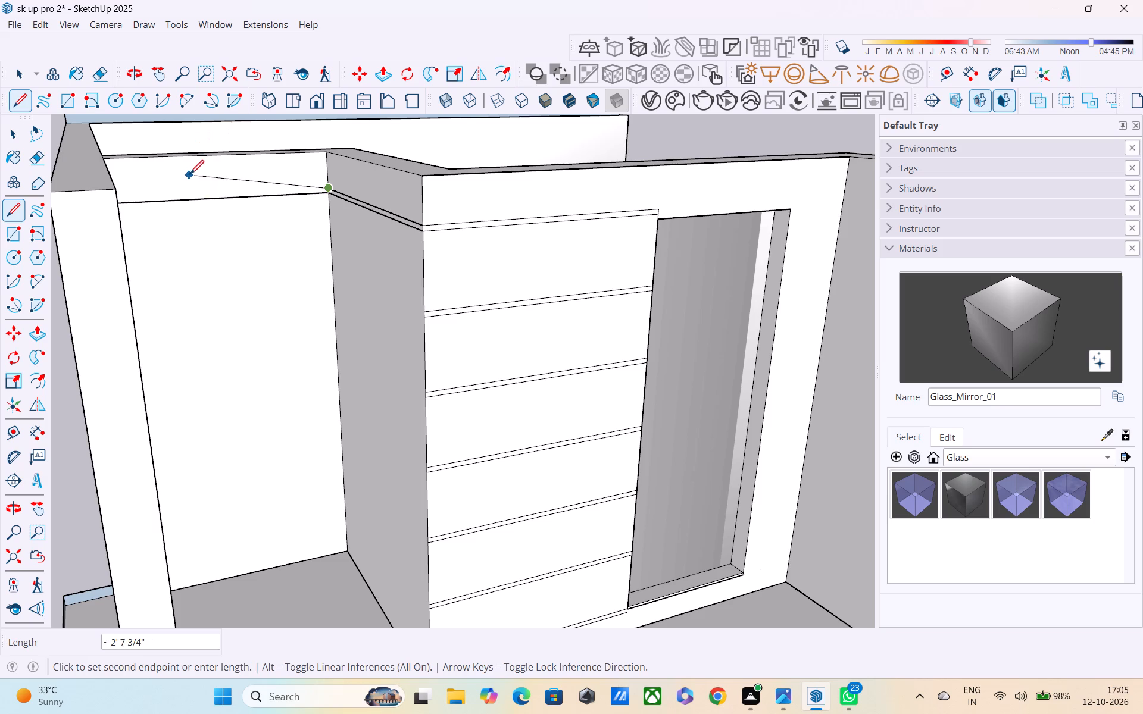
{"action": "middle_click_drag", "start_coordinate": [190, 176], "coordinate": [139, 224]}
{"action": "left_click", "coordinate": [127, 180]}
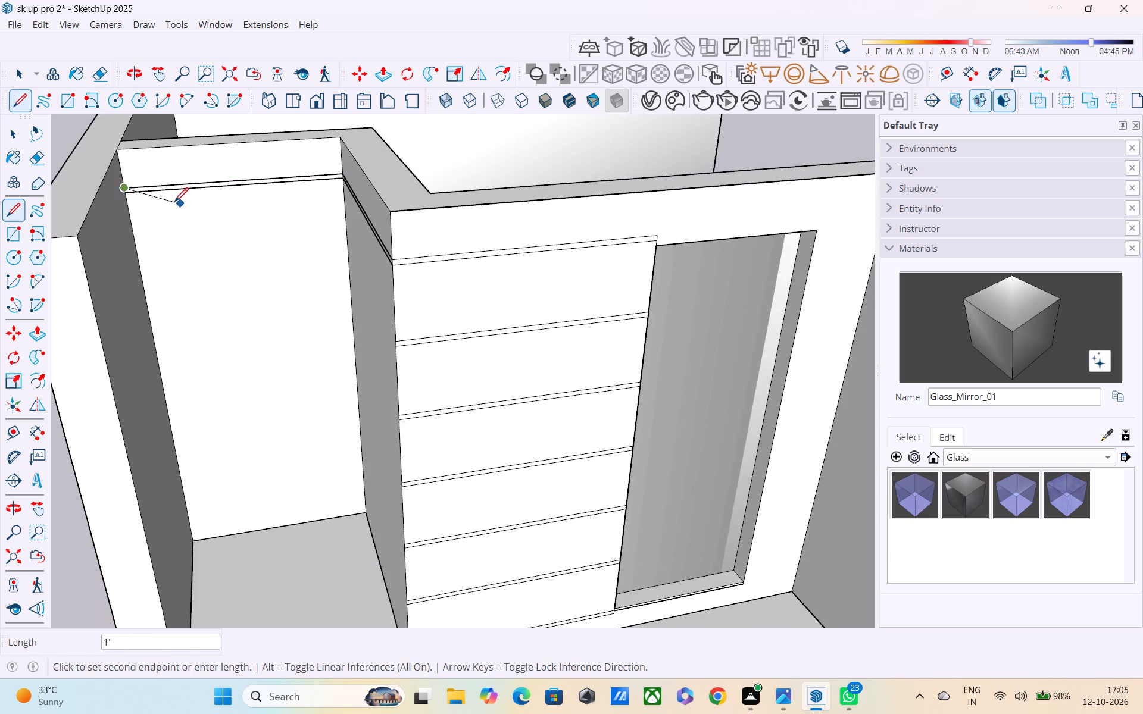
{"action": "key", "text": "Escape"}
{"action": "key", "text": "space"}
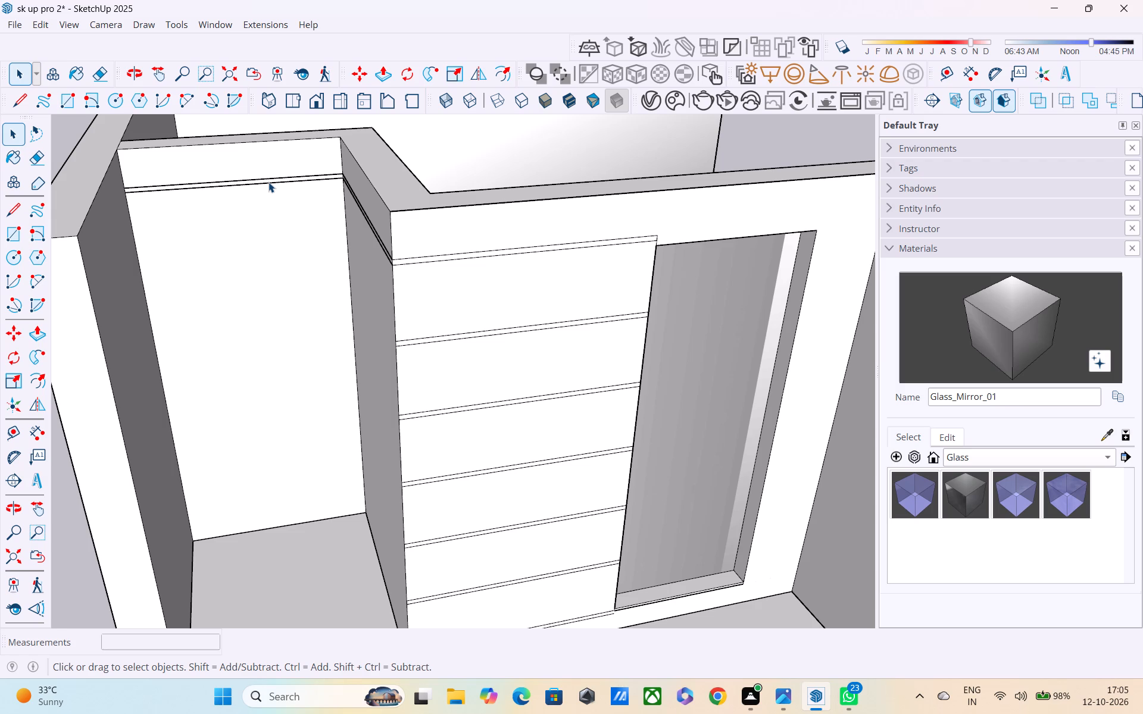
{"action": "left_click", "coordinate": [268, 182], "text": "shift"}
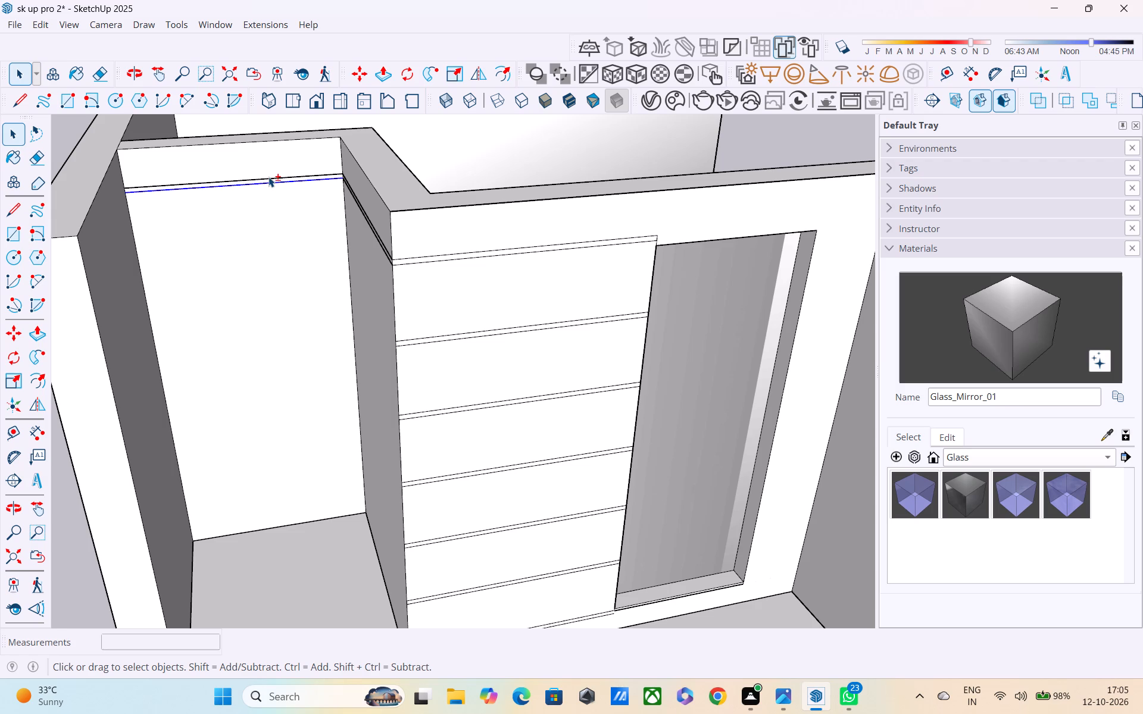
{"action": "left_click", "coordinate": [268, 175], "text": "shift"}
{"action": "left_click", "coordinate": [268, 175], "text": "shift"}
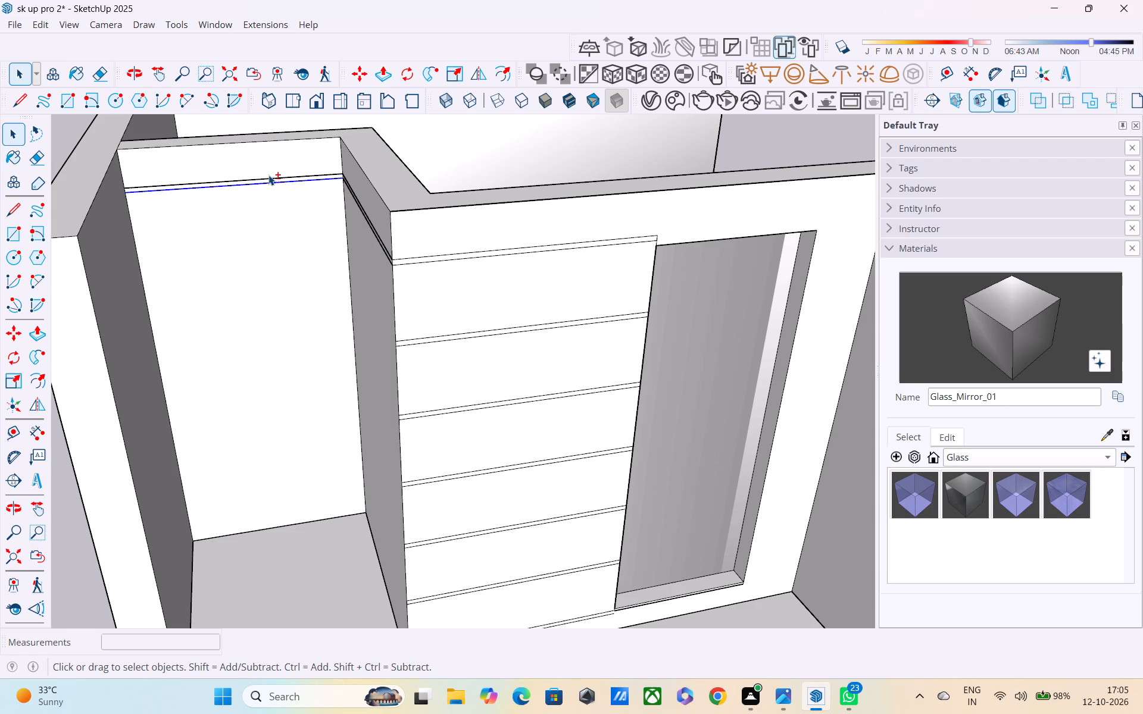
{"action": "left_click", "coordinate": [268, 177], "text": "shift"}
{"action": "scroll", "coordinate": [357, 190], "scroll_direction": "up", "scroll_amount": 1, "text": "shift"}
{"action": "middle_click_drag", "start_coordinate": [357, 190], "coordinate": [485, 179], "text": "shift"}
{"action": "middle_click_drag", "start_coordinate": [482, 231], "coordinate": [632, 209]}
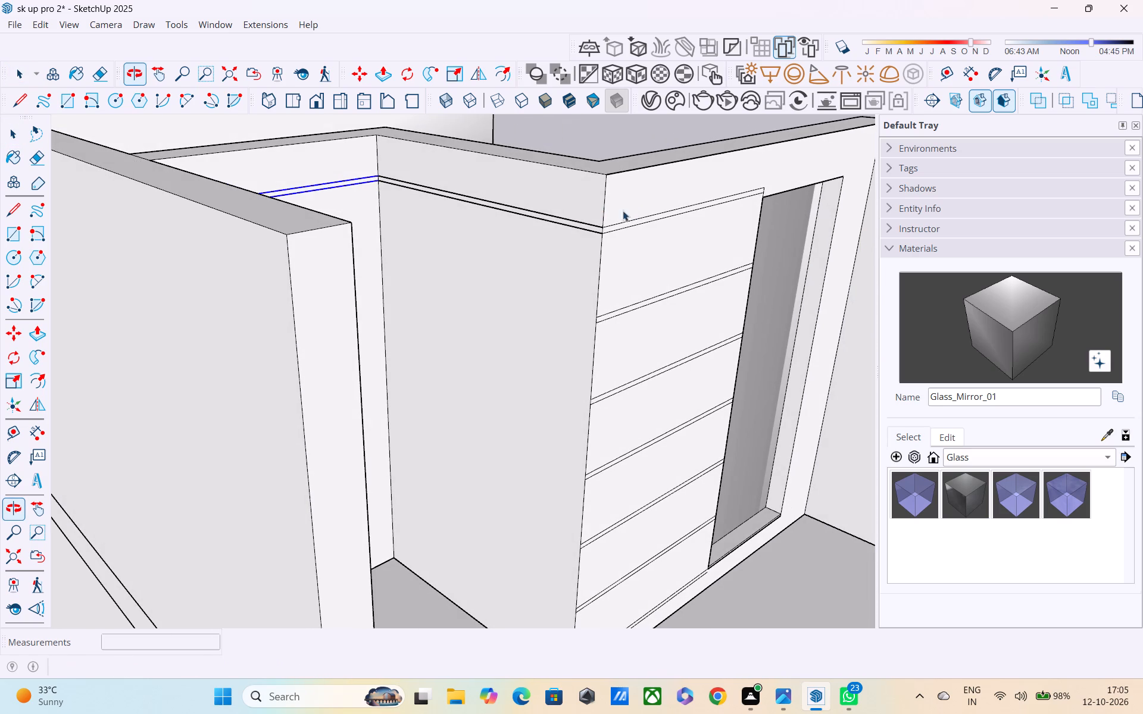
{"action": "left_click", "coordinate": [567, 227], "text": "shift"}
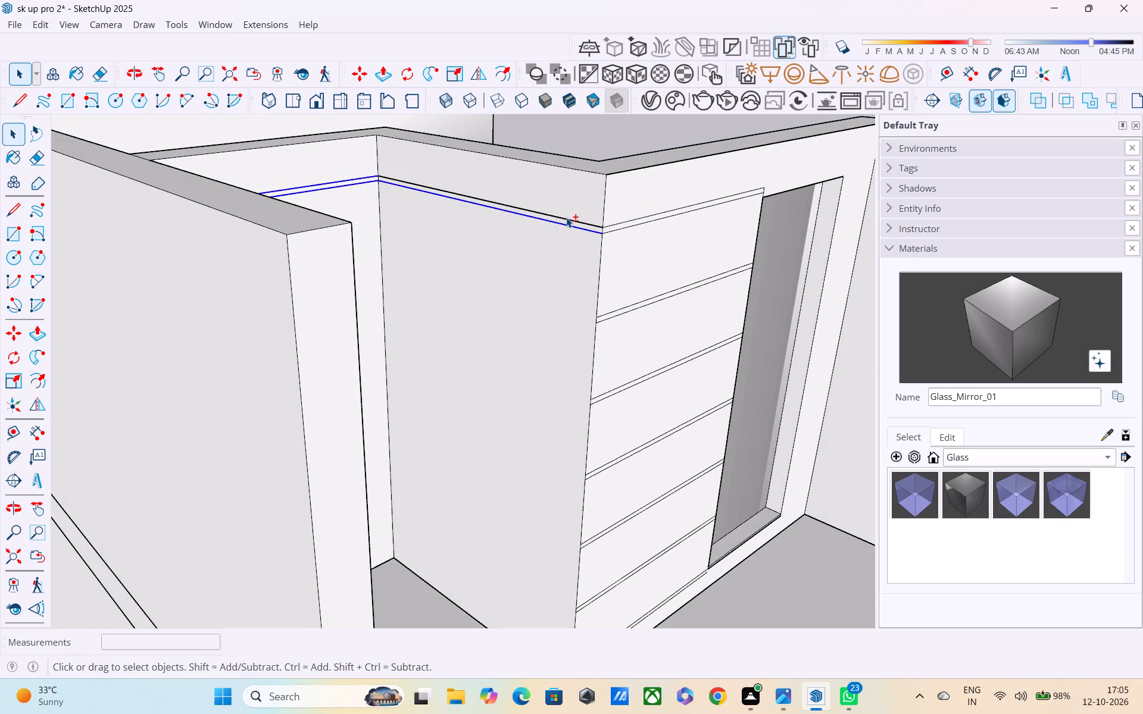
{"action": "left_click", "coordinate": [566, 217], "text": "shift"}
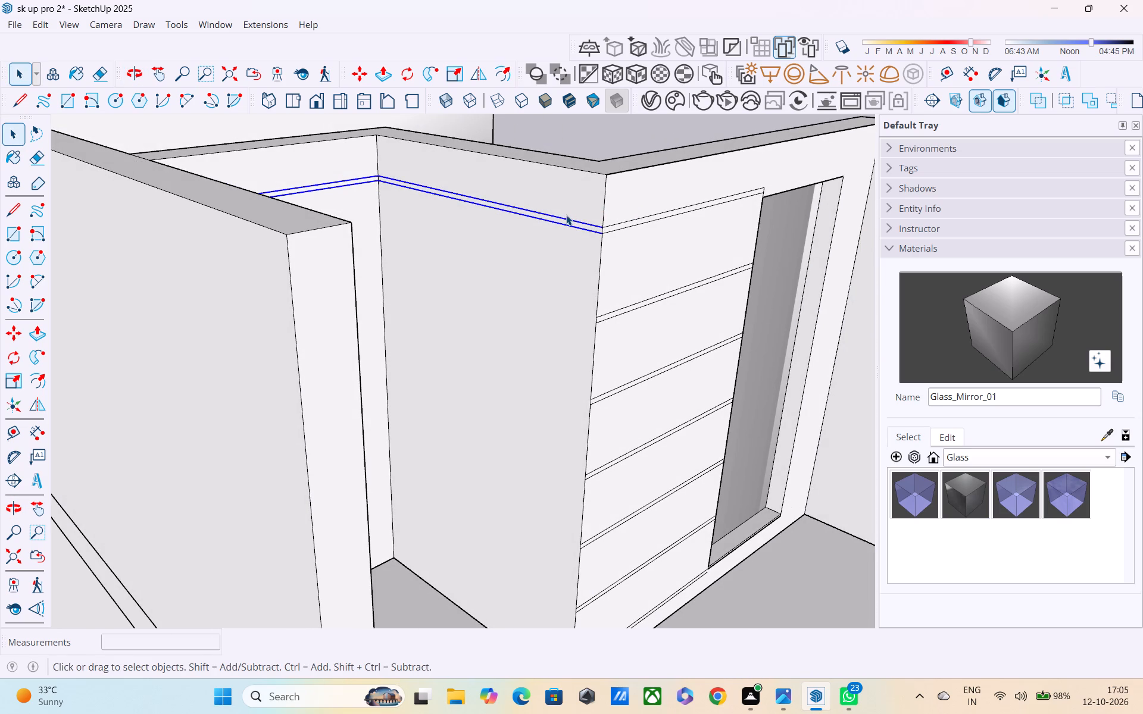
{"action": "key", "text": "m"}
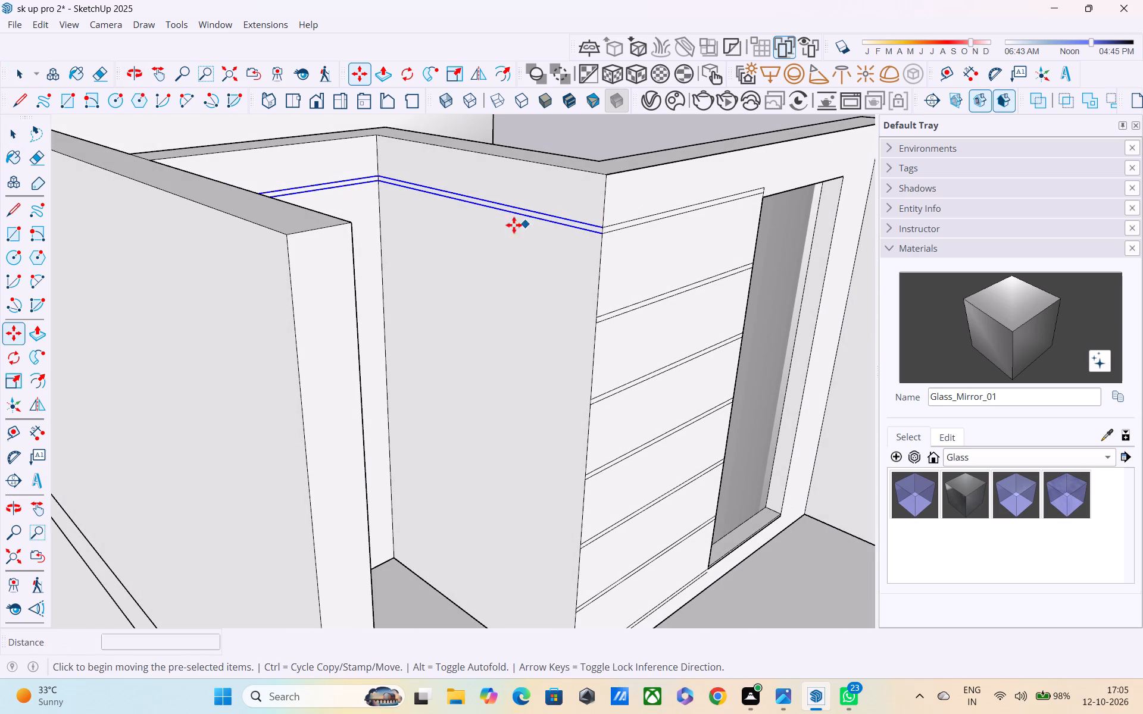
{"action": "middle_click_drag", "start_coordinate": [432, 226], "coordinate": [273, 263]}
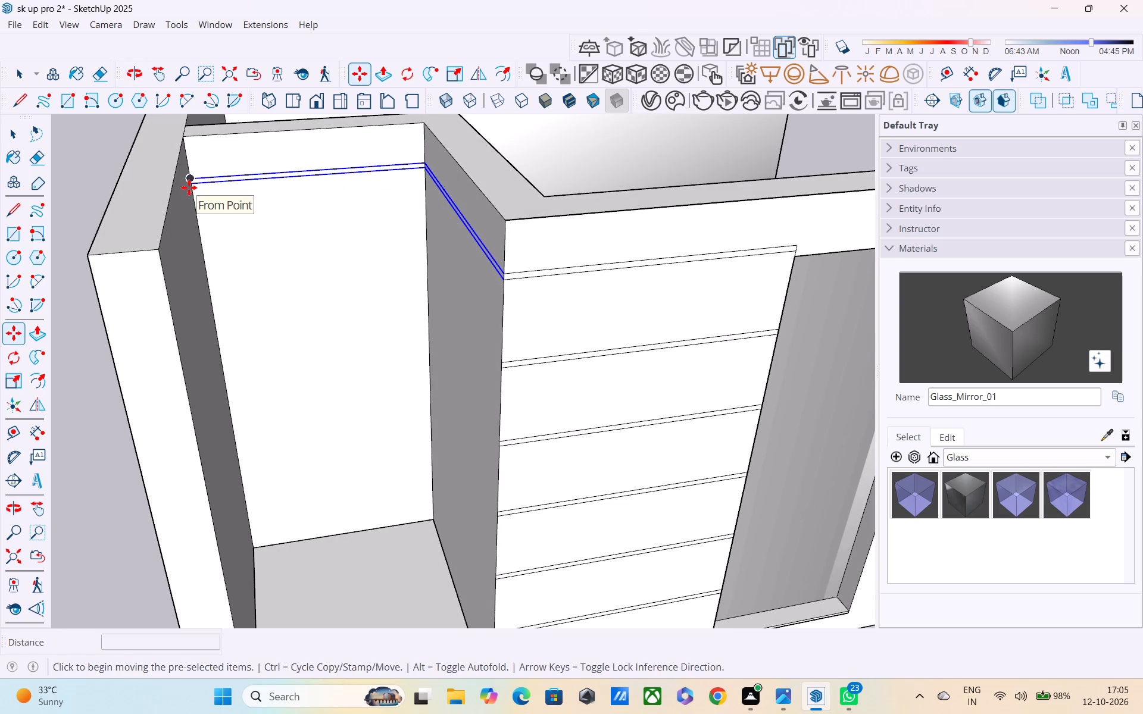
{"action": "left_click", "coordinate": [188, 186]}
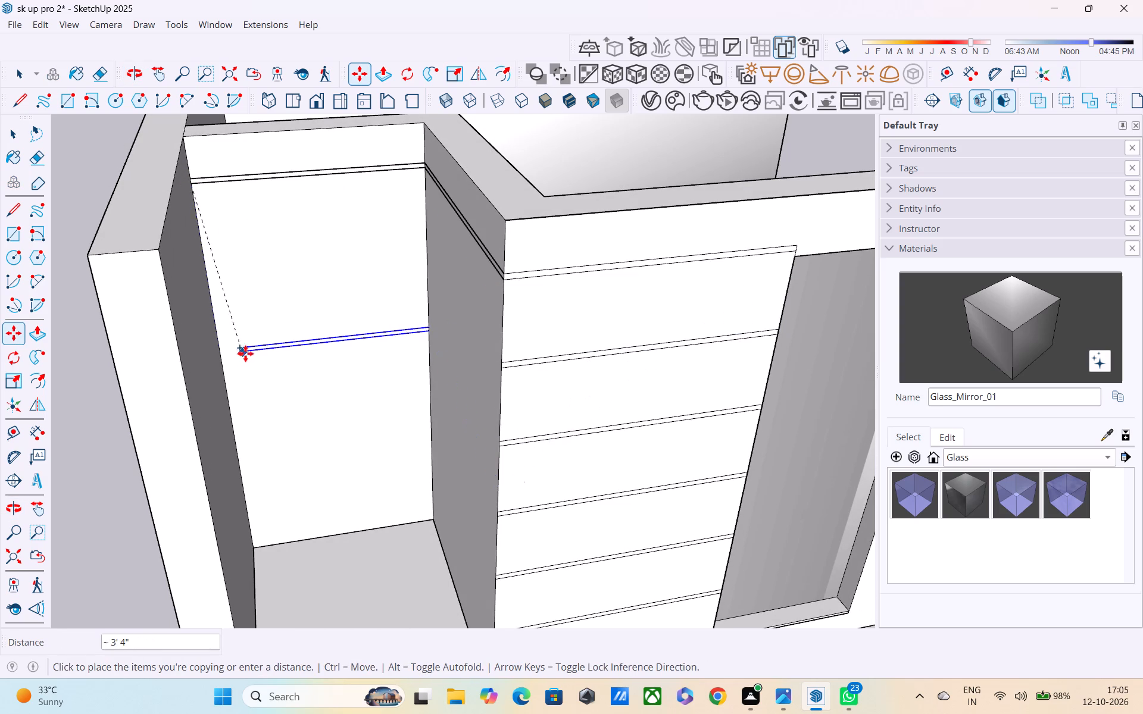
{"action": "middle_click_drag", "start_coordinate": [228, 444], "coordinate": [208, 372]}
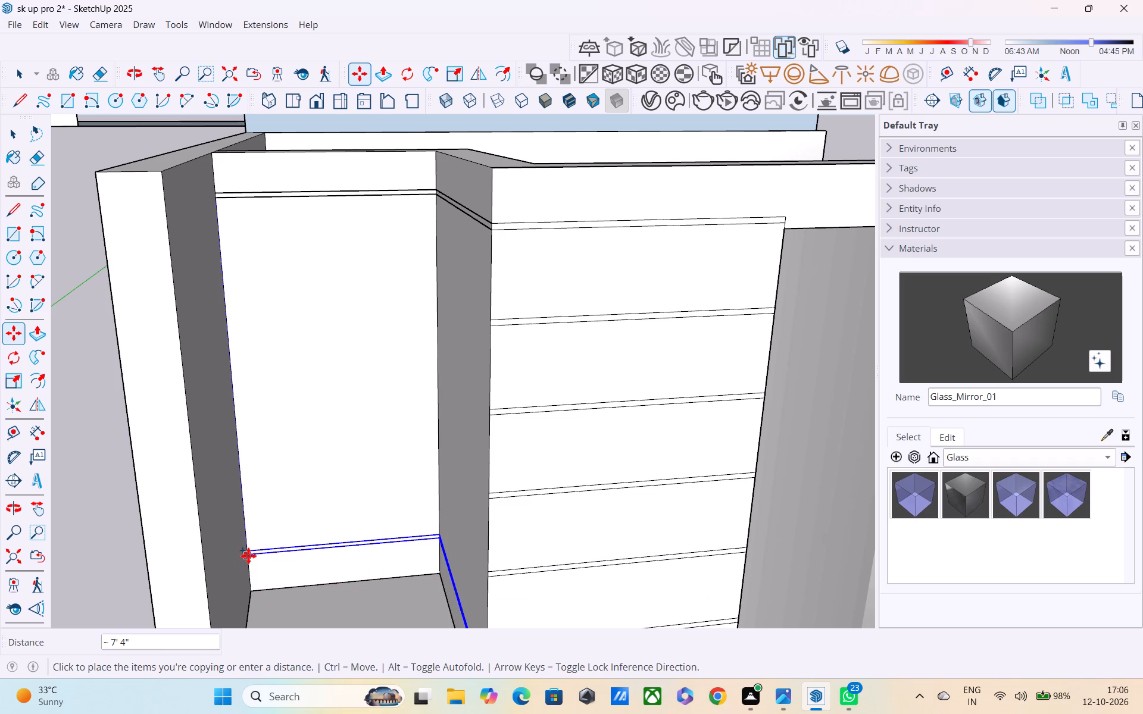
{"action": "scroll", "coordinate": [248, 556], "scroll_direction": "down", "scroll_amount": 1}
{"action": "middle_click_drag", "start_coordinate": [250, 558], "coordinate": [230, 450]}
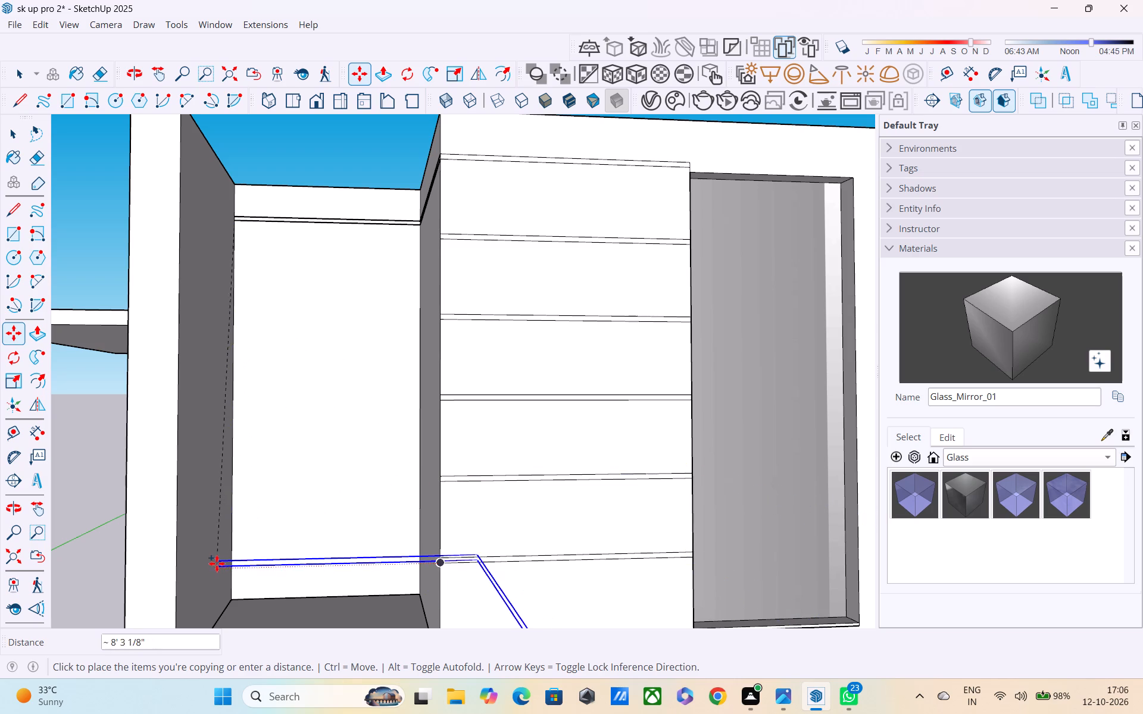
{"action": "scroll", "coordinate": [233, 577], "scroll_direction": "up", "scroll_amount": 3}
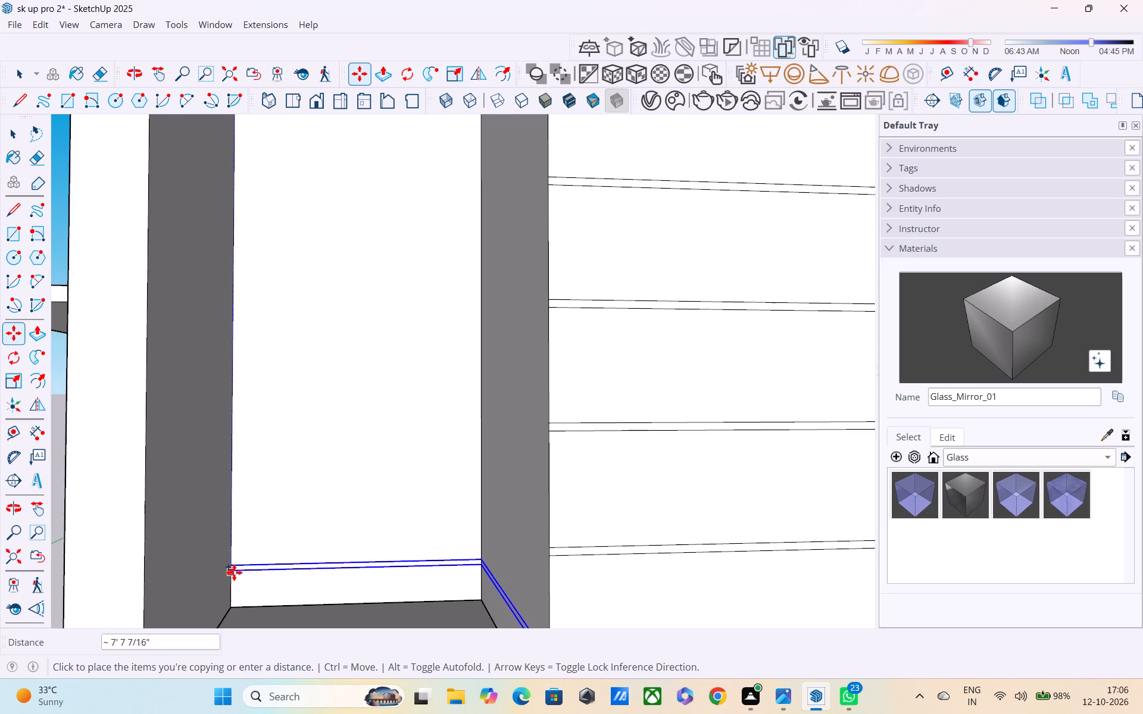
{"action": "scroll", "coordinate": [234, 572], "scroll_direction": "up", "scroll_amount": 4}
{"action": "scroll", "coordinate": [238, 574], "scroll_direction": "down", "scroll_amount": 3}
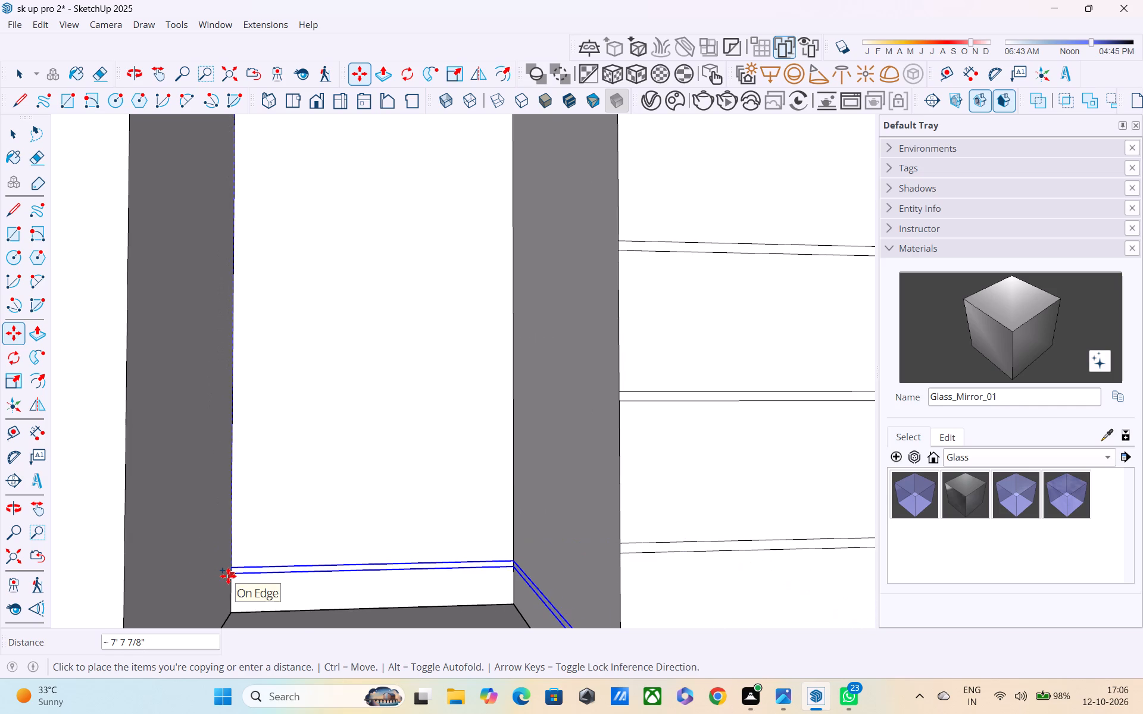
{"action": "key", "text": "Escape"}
Copy the top band's four line segments on the return and recessed walls straight down about 6' 5 11/16" to the band beside the door.
{"action": "scroll", "coordinate": [233, 561], "scroll_direction": "down", "scroll_amount": 3}
{"action": "middle_click_drag", "start_coordinate": [263, 529], "coordinate": [307, 574]}
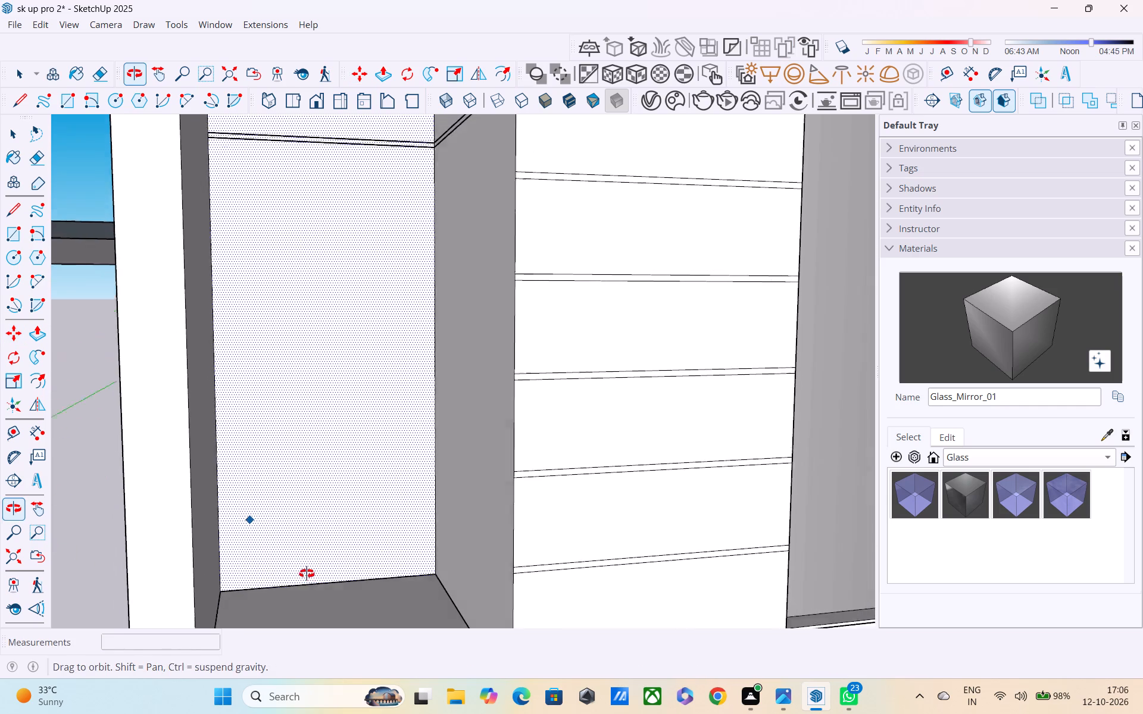
{"action": "middle_click_drag", "start_coordinate": [307, 574], "coordinate": [310, 579]}
{"action": "scroll", "coordinate": [314, 530], "scroll_direction": "down", "scroll_amount": 5}
{"action": "scroll", "coordinate": [424, 290], "scroll_direction": "up", "scroll_amount": 3}
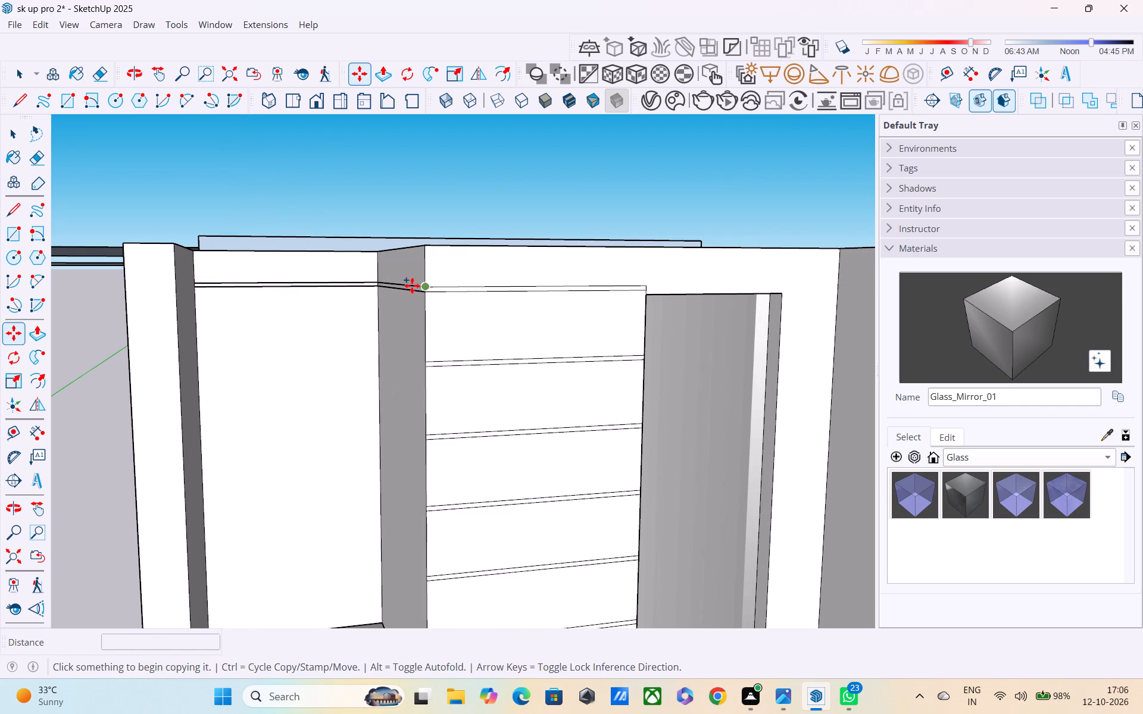
{"action": "key", "text": "space"}
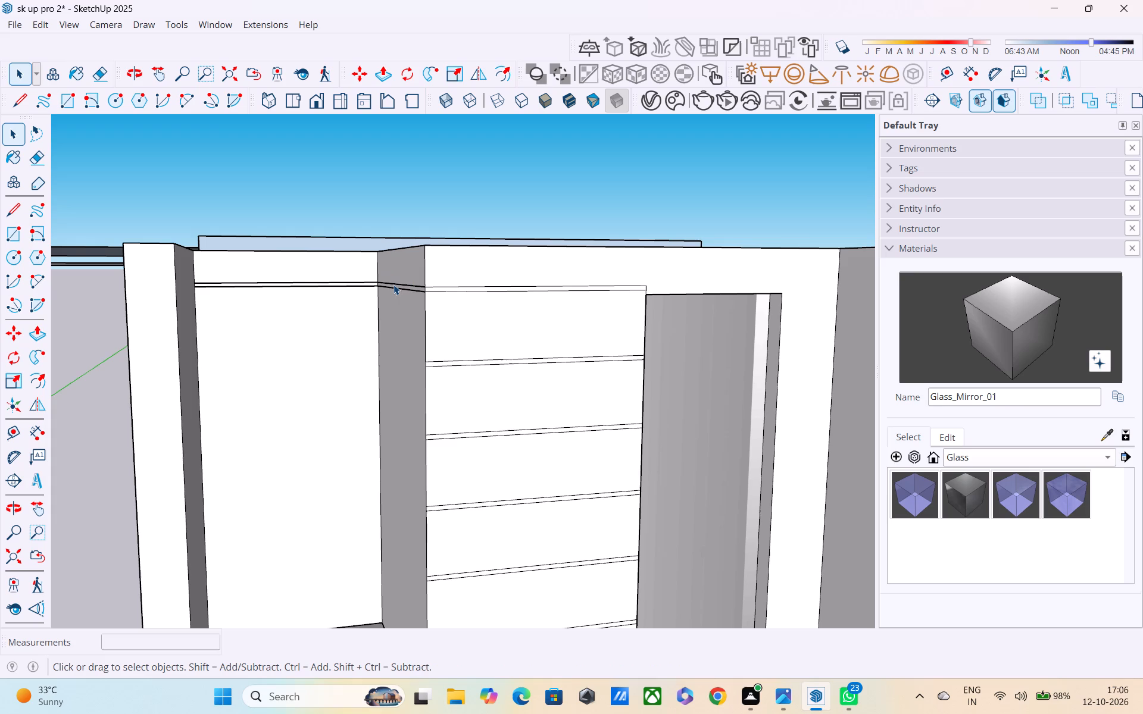
{"action": "left_click", "coordinate": [395, 285]}
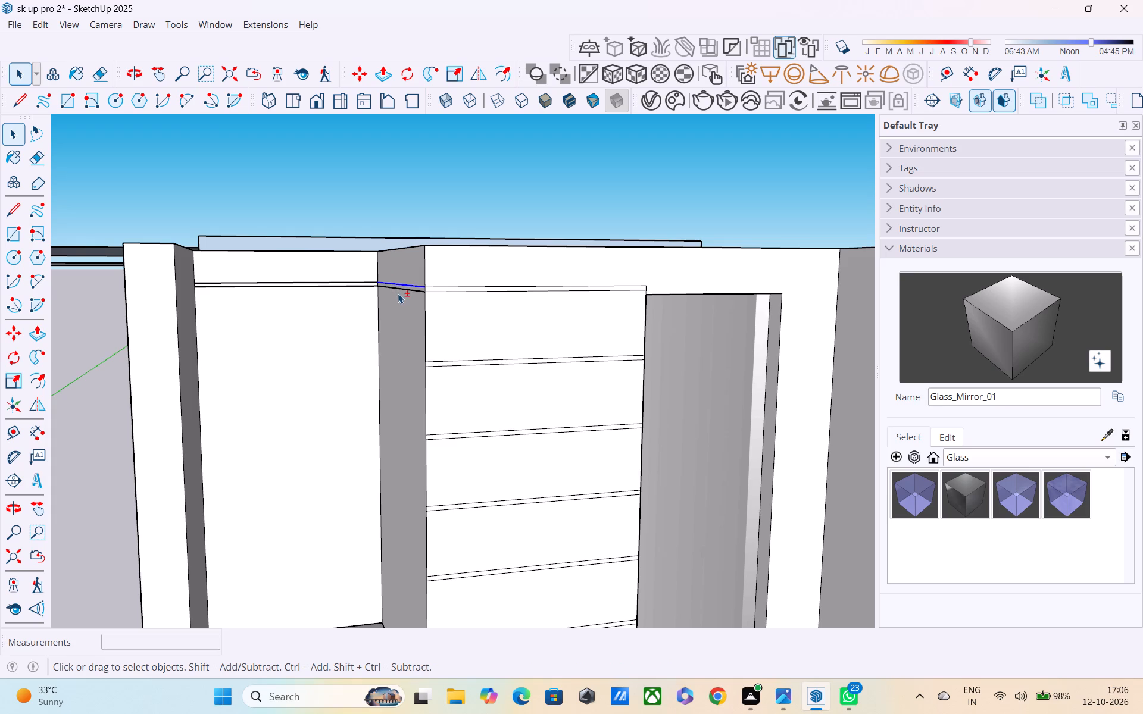
{"action": "left_click", "coordinate": [399, 287], "text": "shift"}
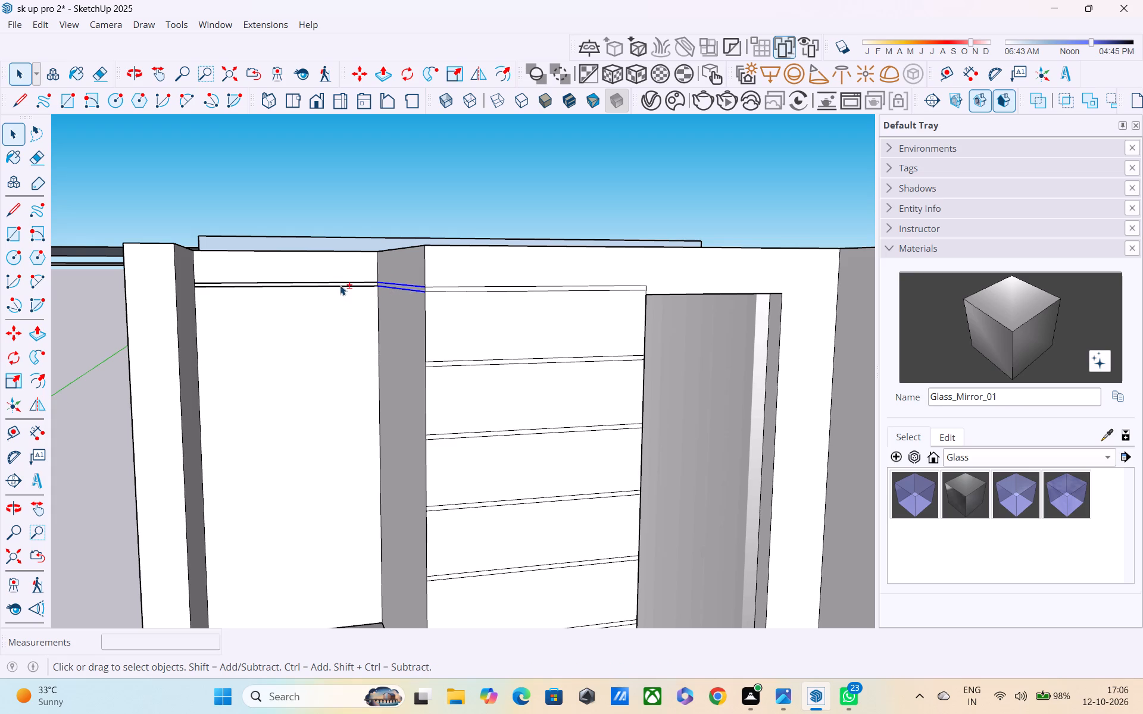
{"action": "left_click", "coordinate": [336, 280], "text": "shift"}
{"action": "left_click", "coordinate": [336, 286], "text": "shift"}
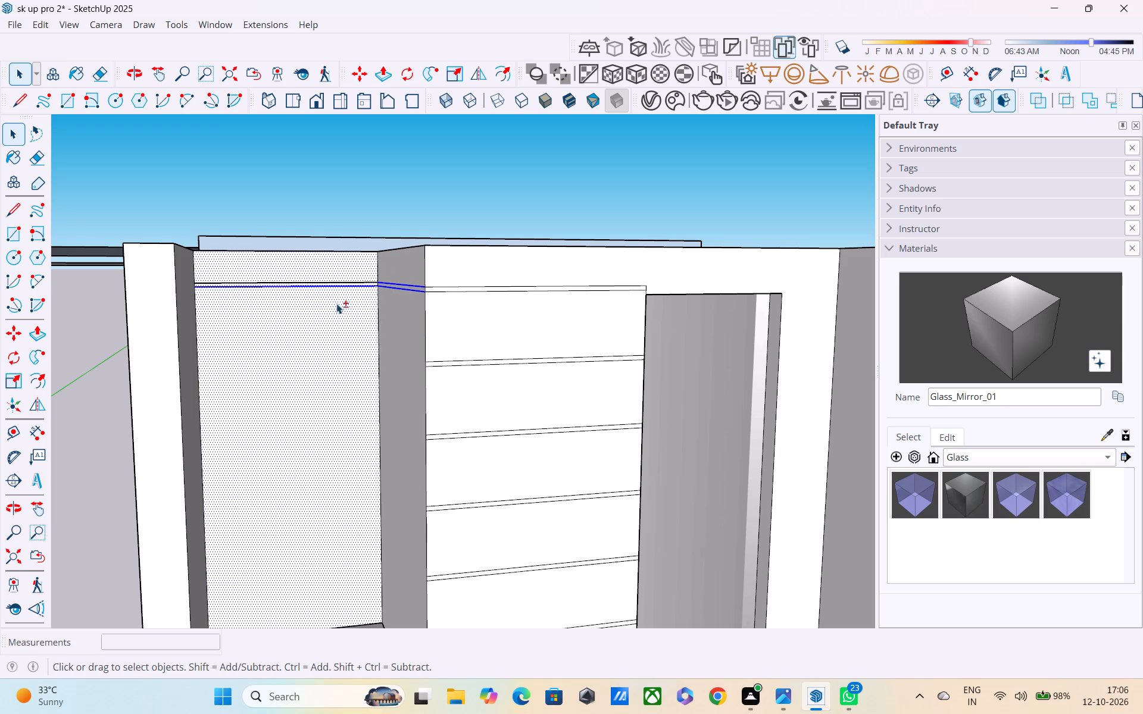
{"action": "left_click", "coordinate": [334, 298], "text": "shift"}
{"action": "left_click", "coordinate": [330, 281], "text": "shift"}
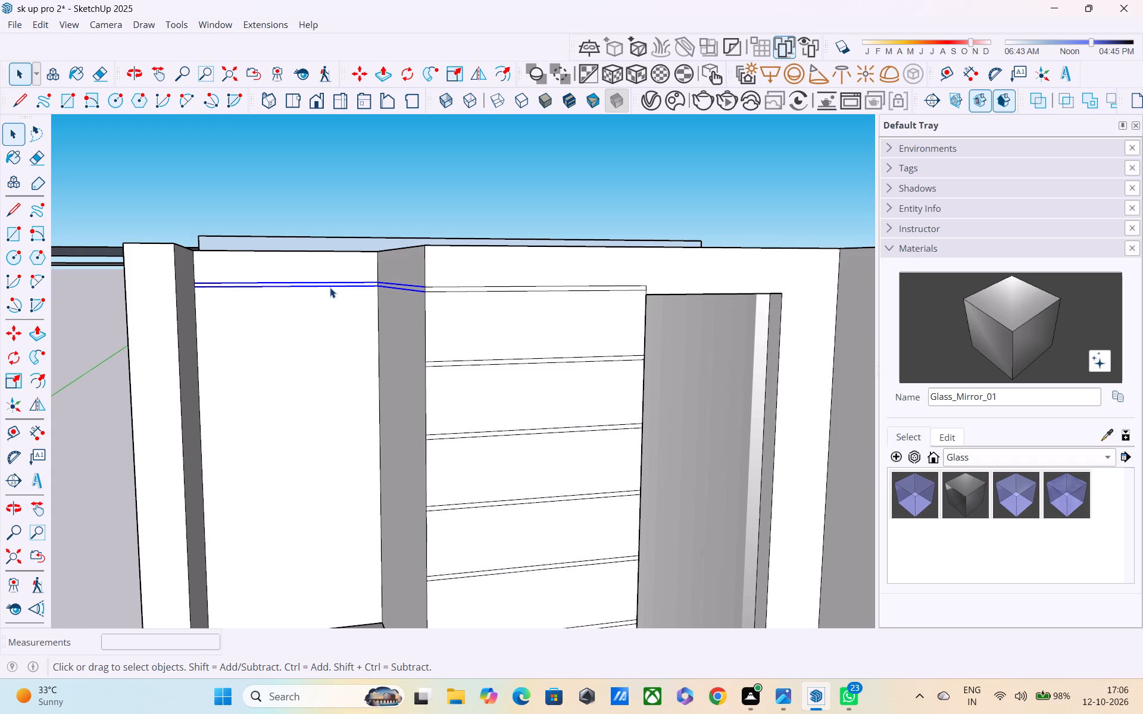
{"action": "key", "text": "m"}
{"action": "scroll", "coordinate": [423, 293], "scroll_direction": "up", "scroll_amount": 6}
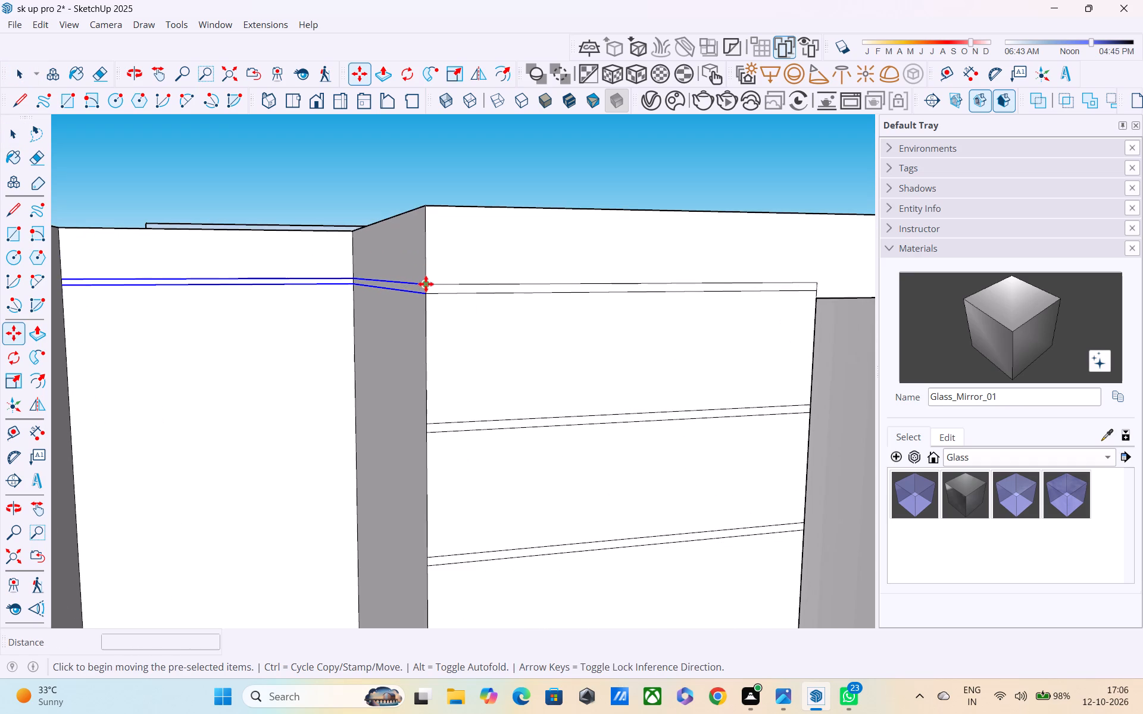
{"action": "left_click", "coordinate": [426, 283]}
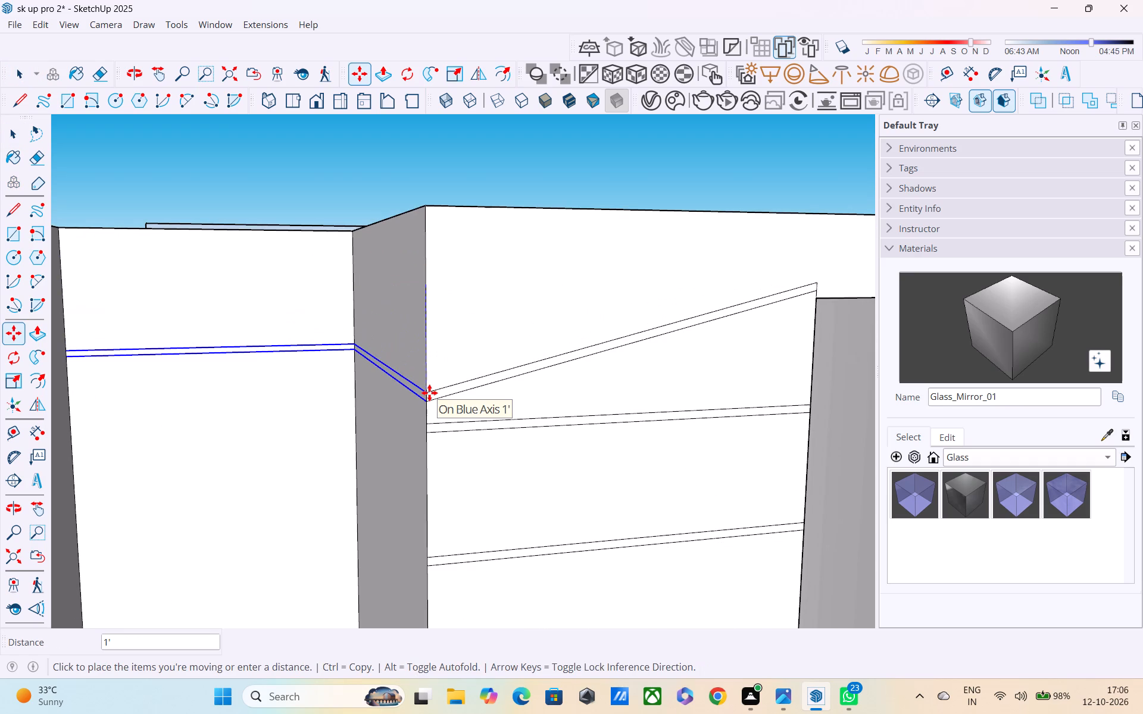
{"action": "scroll", "coordinate": [430, 450], "scroll_direction": "down", "scroll_amount": 3}
{"action": "middle_click_drag", "start_coordinate": [413, 475], "coordinate": [399, 425]}
{"action": "scroll", "coordinate": [401, 439], "scroll_direction": "down", "scroll_amount": 4}
{"action": "scroll", "coordinate": [413, 503], "scroll_direction": "down", "scroll_amount": 7}
{"action": "scroll", "coordinate": [403, 577], "scroll_direction": "down", "scroll_amount": 1}
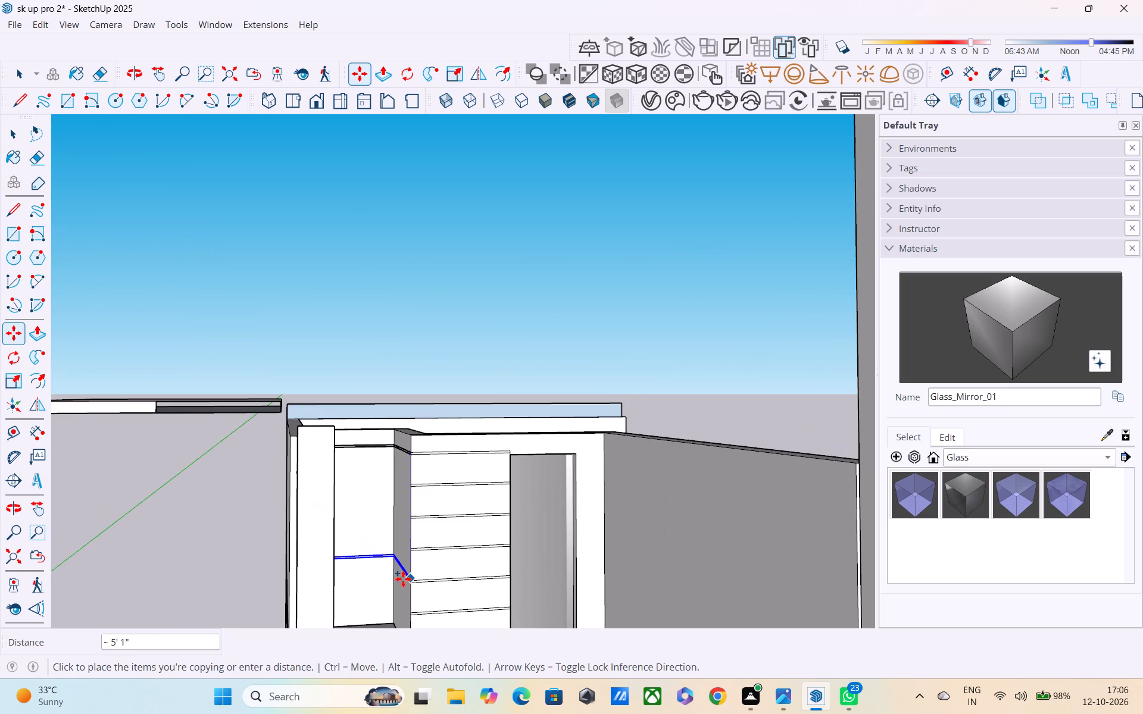
{"action": "middle_click_drag", "start_coordinate": [402, 580], "coordinate": [398, 491]}
{"action": "scroll", "coordinate": [398, 495], "scroll_direction": "up", "scroll_amount": 1}
{"action": "scroll", "coordinate": [398, 515], "scroll_direction": "down", "scroll_amount": 6}
{"action": "scroll", "coordinate": [405, 560], "scroll_direction": "up", "scroll_amount": 5}
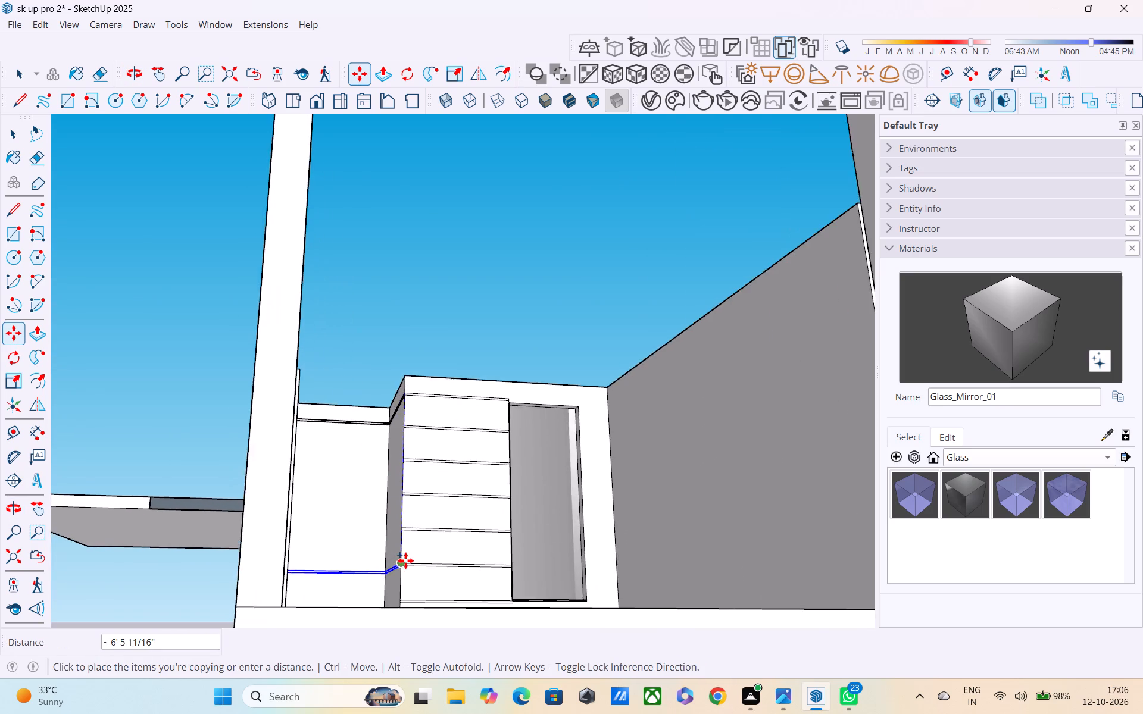
{"action": "scroll", "coordinate": [405, 560], "scroll_direction": "up", "scroll_amount": 11}
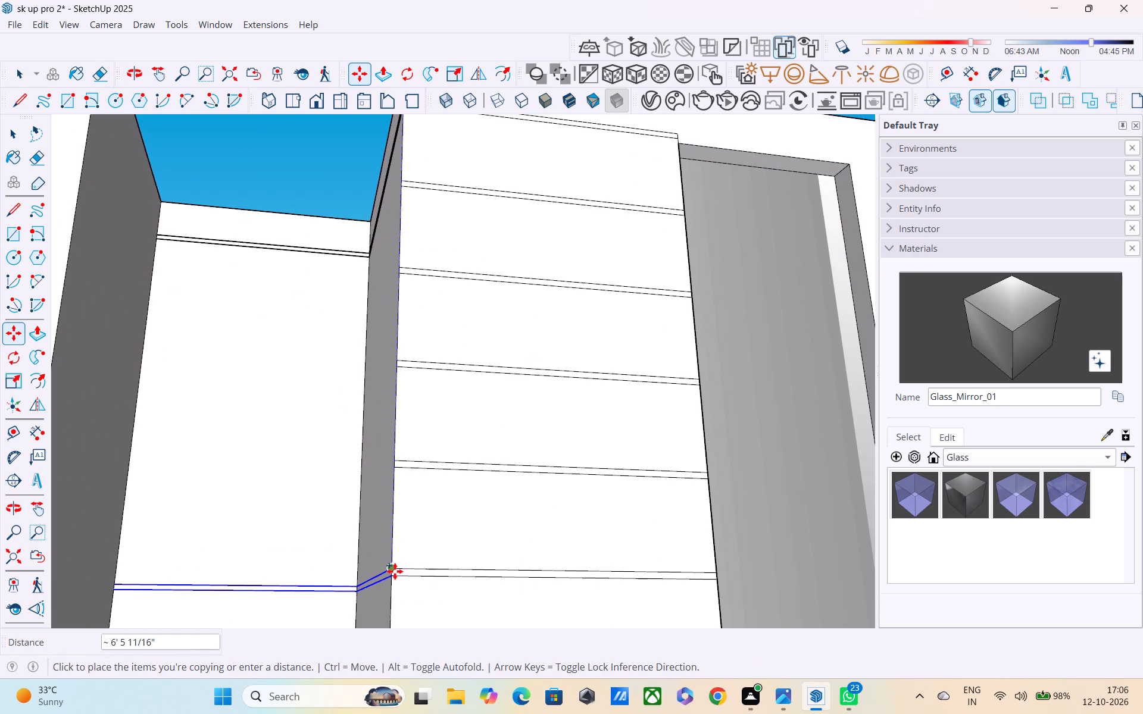
{"action": "left_click", "coordinate": [395, 571]}
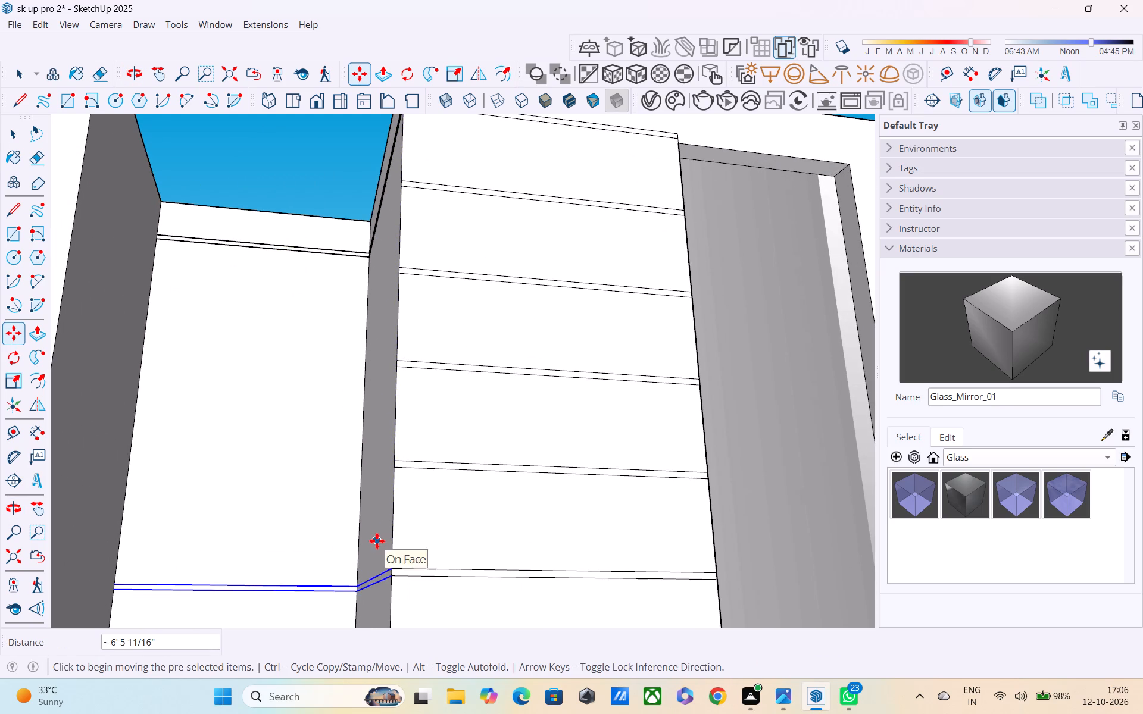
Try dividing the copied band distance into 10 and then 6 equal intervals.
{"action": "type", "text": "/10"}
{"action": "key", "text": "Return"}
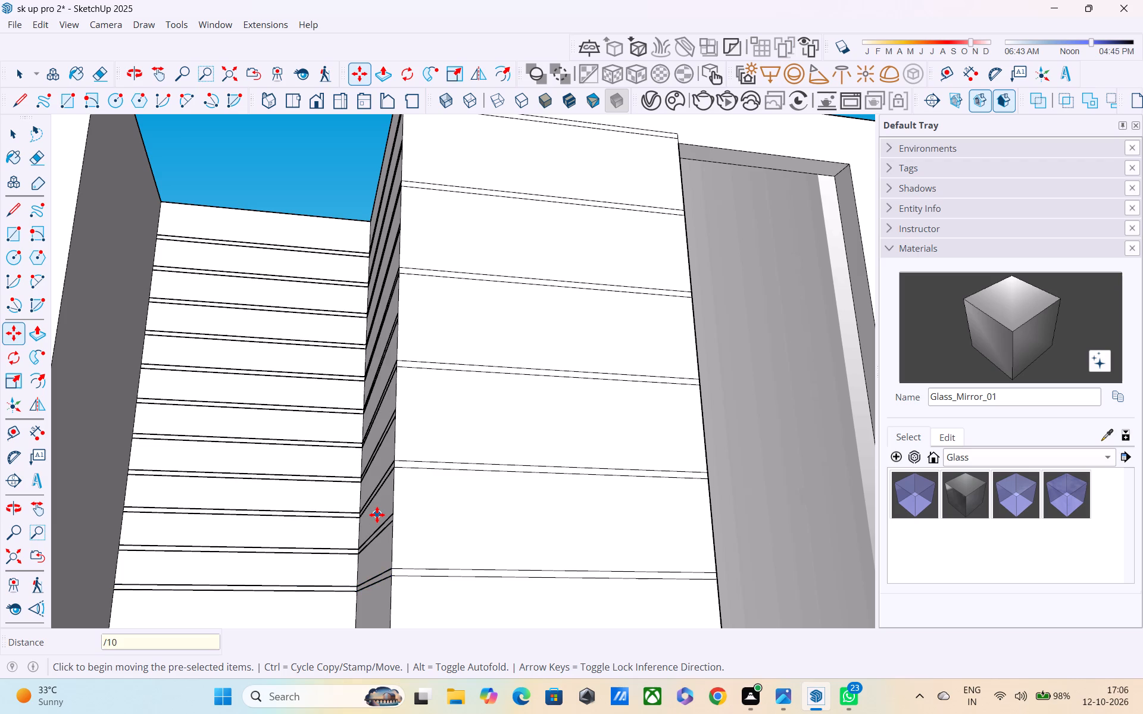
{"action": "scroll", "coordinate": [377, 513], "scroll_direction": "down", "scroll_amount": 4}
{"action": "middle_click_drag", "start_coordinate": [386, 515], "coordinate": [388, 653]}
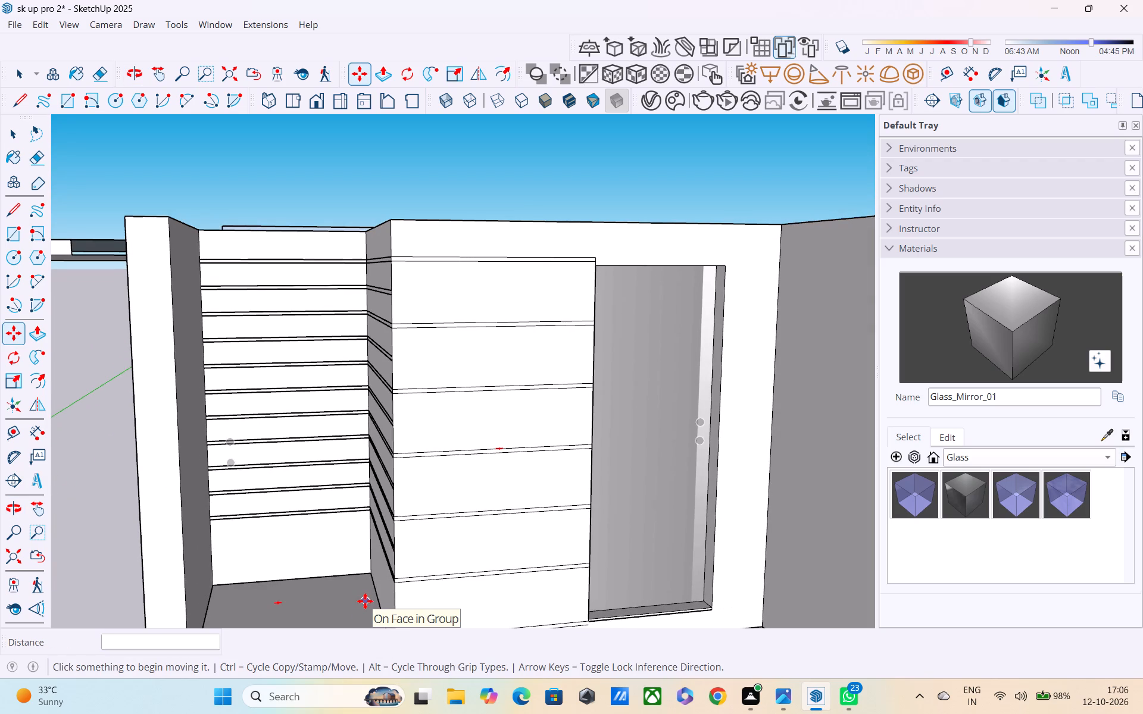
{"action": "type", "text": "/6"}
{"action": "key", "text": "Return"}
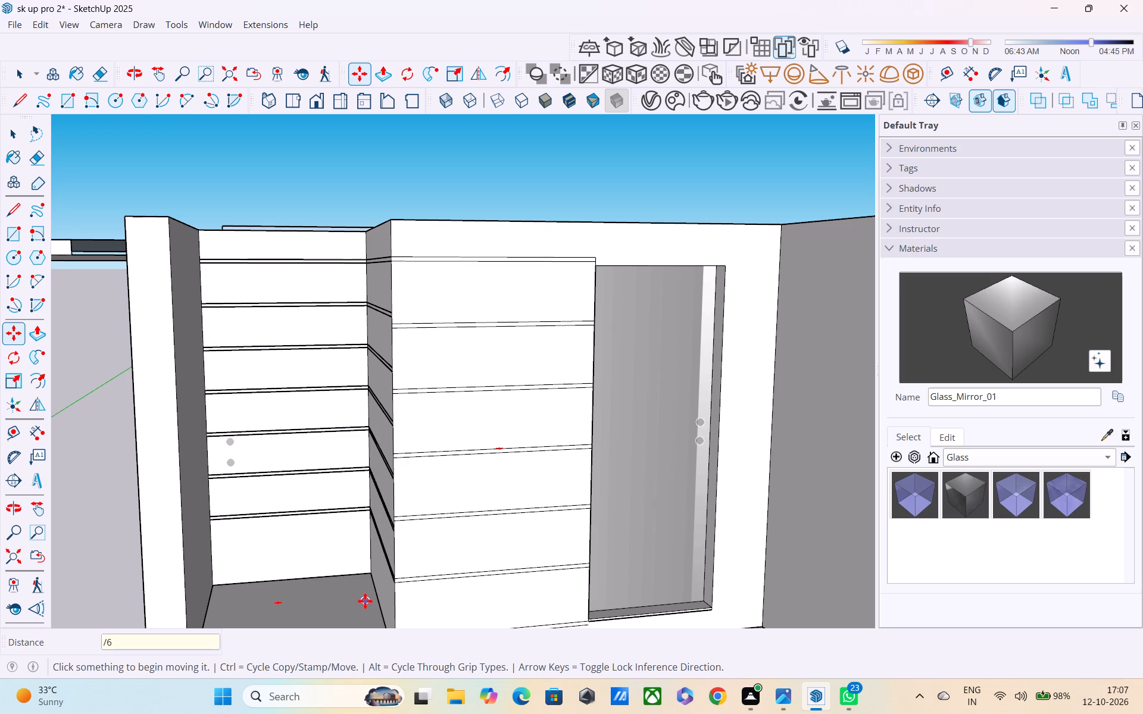
Divide the copied band distance into 5 equal intervals across the return and recessed walls.
{"action": "type", "text": "/5"}
{"action": "key", "text": "Return"}
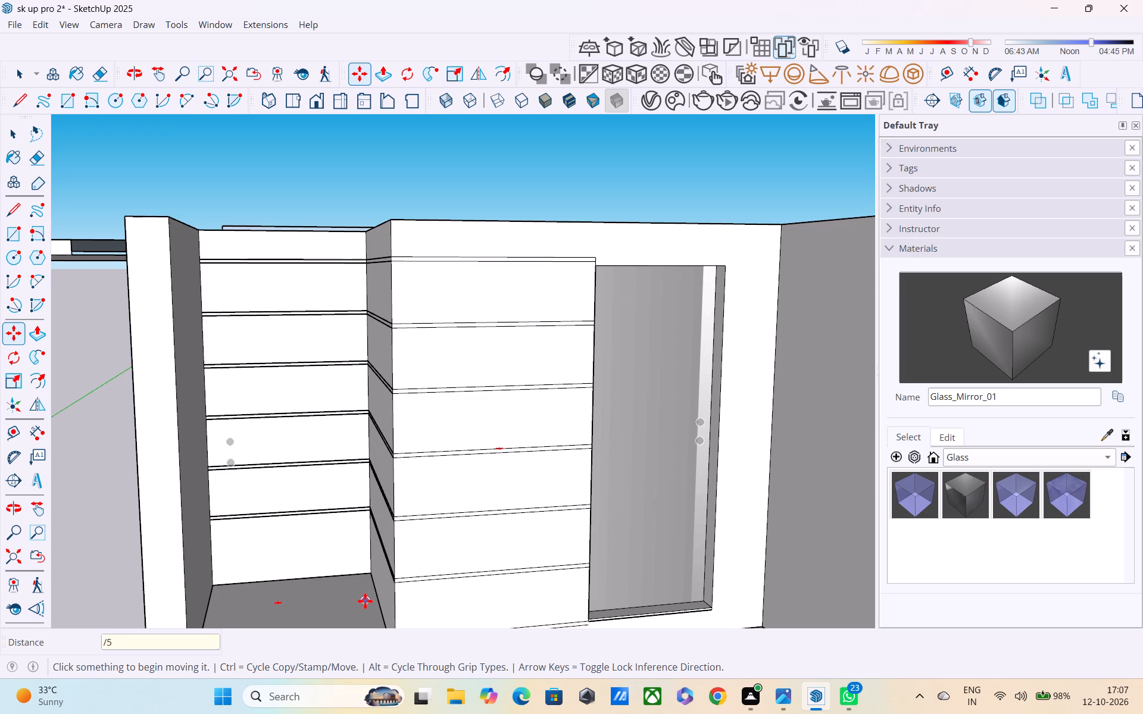
Examine the banded walls, the glazed door wall and the surrounding building from several viewpoints.
{"action": "scroll", "coordinate": [448, 525], "scroll_direction": "down", "scroll_amount": 2}
{"action": "middle_click_drag", "start_coordinate": [437, 507], "coordinate": [286, 540]}
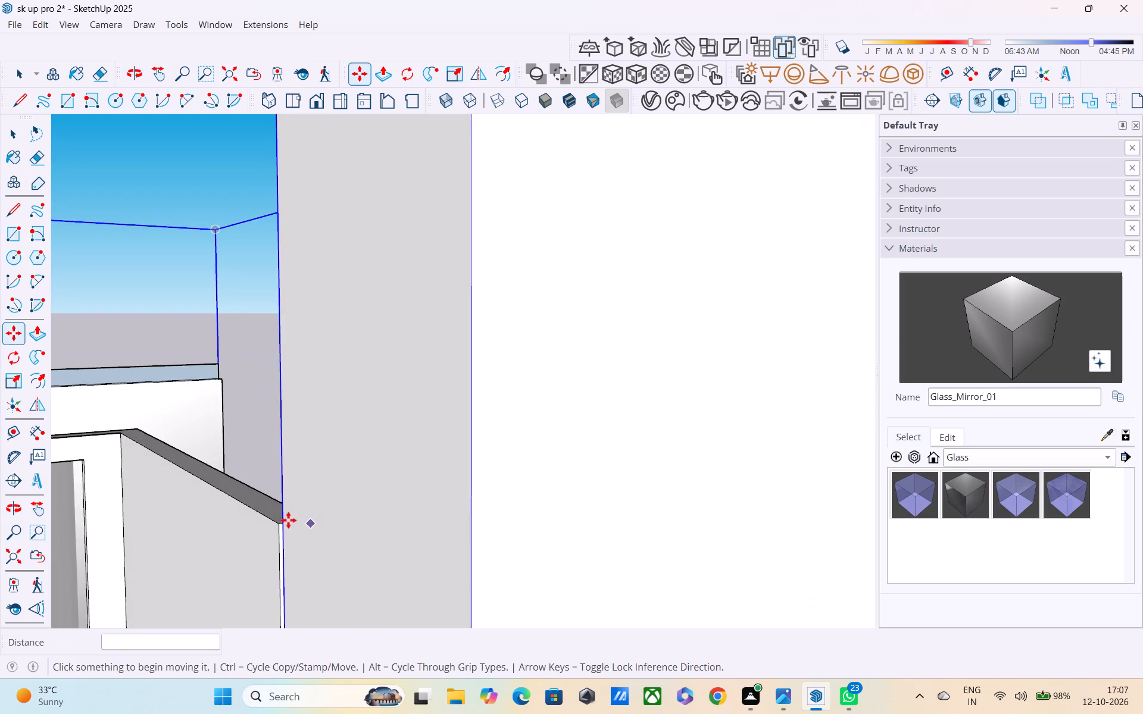
{"action": "scroll", "coordinate": [288, 521], "scroll_direction": "down", "scroll_amount": 9}
{"action": "middle_click_drag", "start_coordinate": [314, 549], "coordinate": [249, 495]}
{"action": "scroll", "coordinate": [249, 495], "scroll_direction": "down", "scroll_amount": 4}
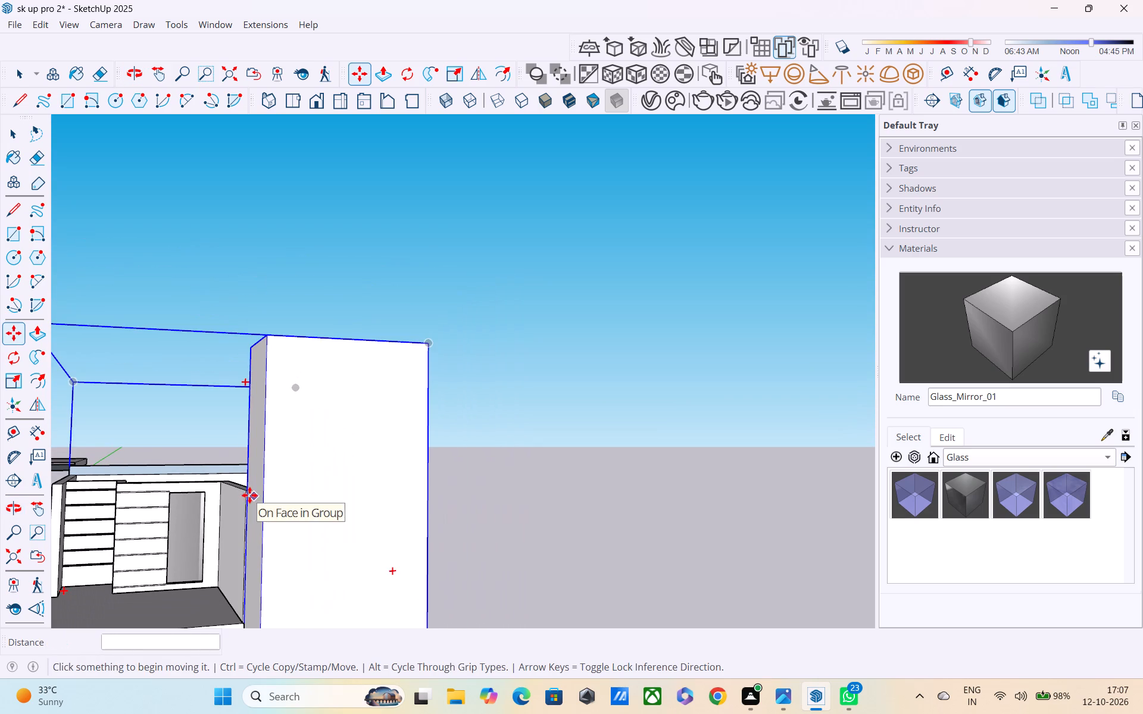
{"action": "key", "text": "Escape"}
{"action": "middle_click_drag", "start_coordinate": [180, 505], "coordinate": [167, 533]}
{"action": "scroll", "coordinate": [167, 533], "scroll_direction": "up", "scroll_amount": 4}
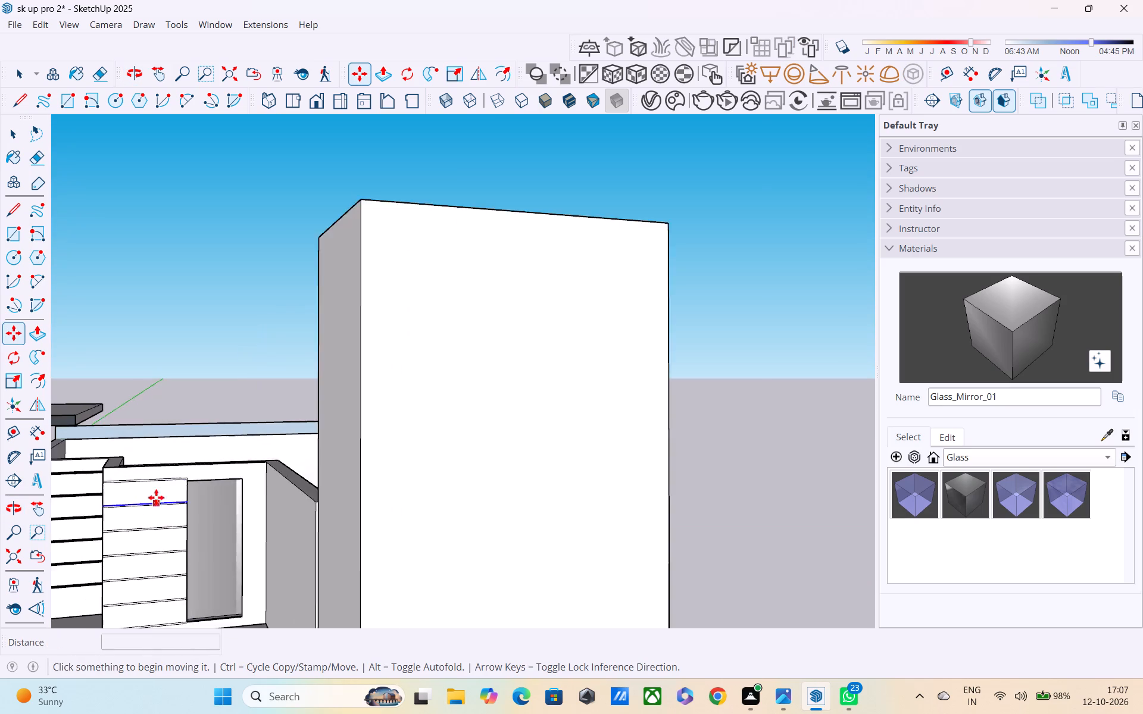
{"action": "scroll", "coordinate": [156, 497], "scroll_direction": "up", "scroll_amount": 6}
{"action": "middle_click_drag", "start_coordinate": [163, 493], "coordinate": [254, 494]}
{"action": "middle_click_drag", "start_coordinate": [254, 502], "coordinate": [371, 392], "text": "shift"}
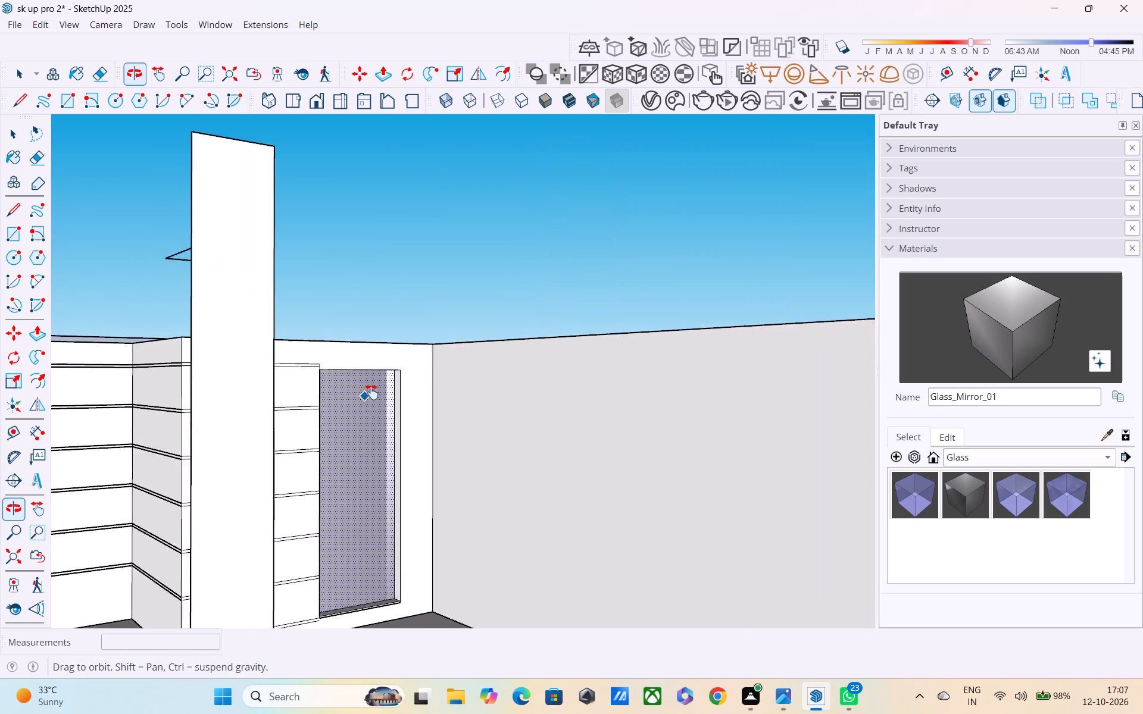
{"action": "middle_click_drag", "start_coordinate": [371, 392], "coordinate": [293, 455], "text": "shift"}
{"action": "scroll", "coordinate": [293, 455], "scroll_direction": "up", "scroll_amount": 3, "text": "shift"}
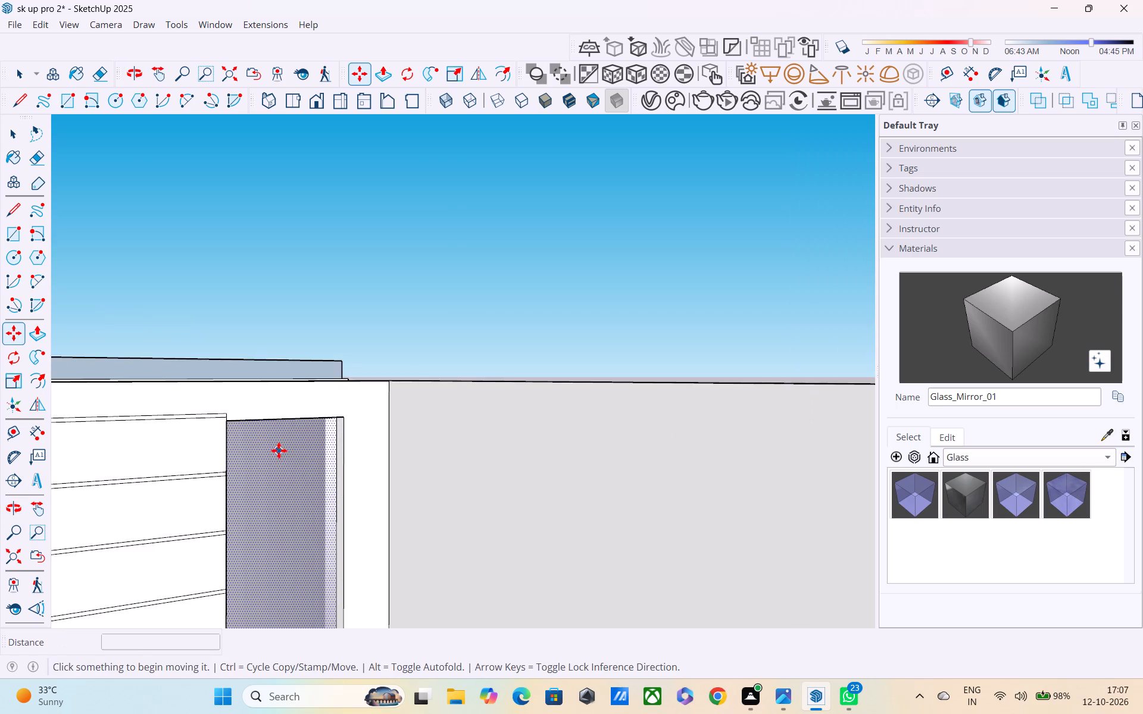
{"action": "scroll", "coordinate": [280, 450], "scroll_direction": "up", "scroll_amount": 4}
{"action": "scroll", "coordinate": [429, 422], "scroll_direction": "up", "scroll_amount": 6}
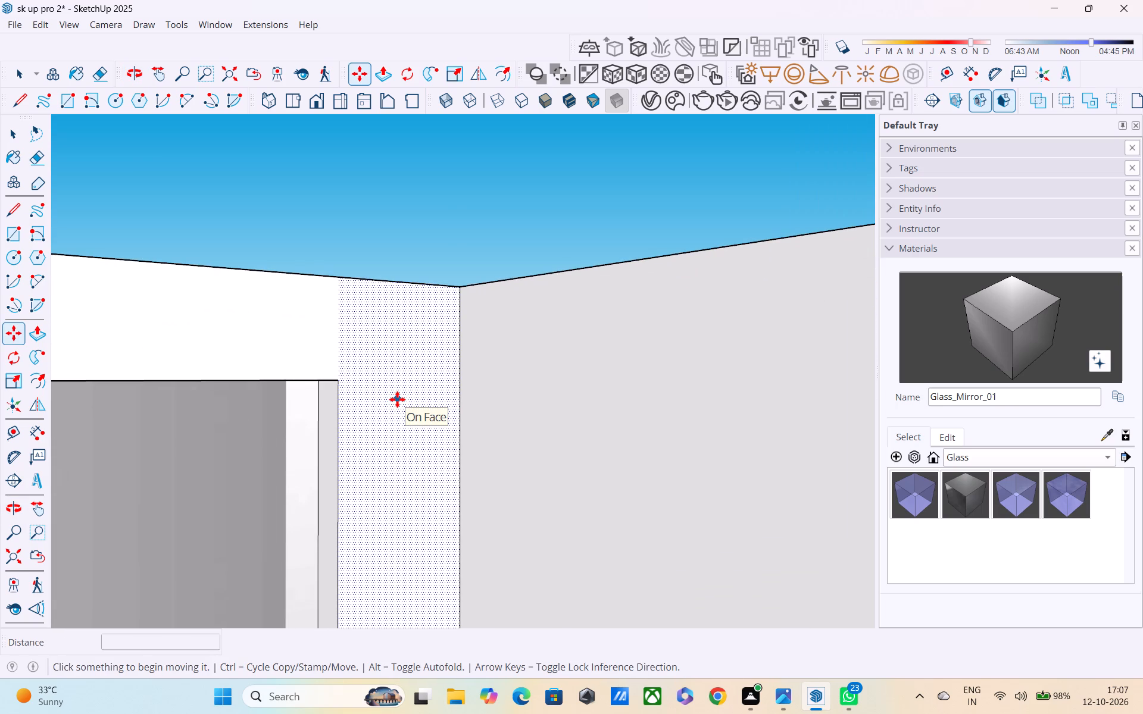
{"action": "scroll", "coordinate": [397, 399], "scroll_direction": "down", "scroll_amount": 3}
{"action": "middle_click_drag", "start_coordinate": [452, 406], "coordinate": [103, 498]}
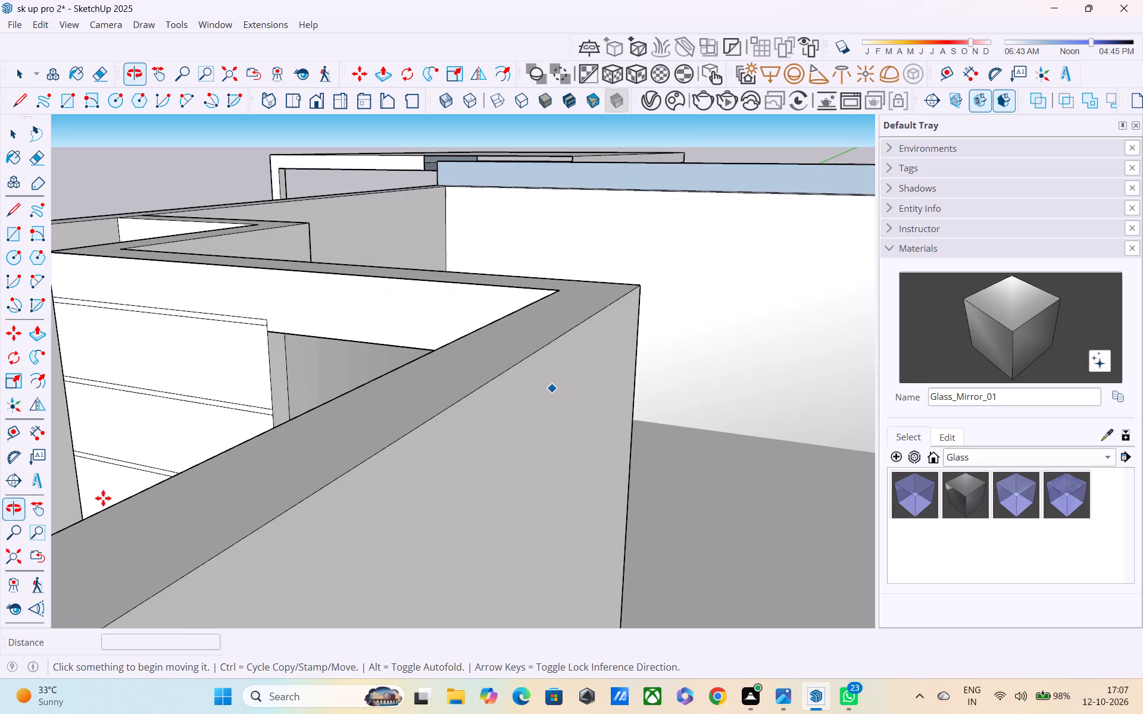
{"action": "scroll", "coordinate": [123, 491], "scroll_direction": "down", "scroll_amount": 4}
{"action": "middle_click_drag", "start_coordinate": [205, 493], "coordinate": [458, 450]}
{"action": "scroll", "coordinate": [457, 450], "scroll_direction": "down", "scroll_amount": 9}
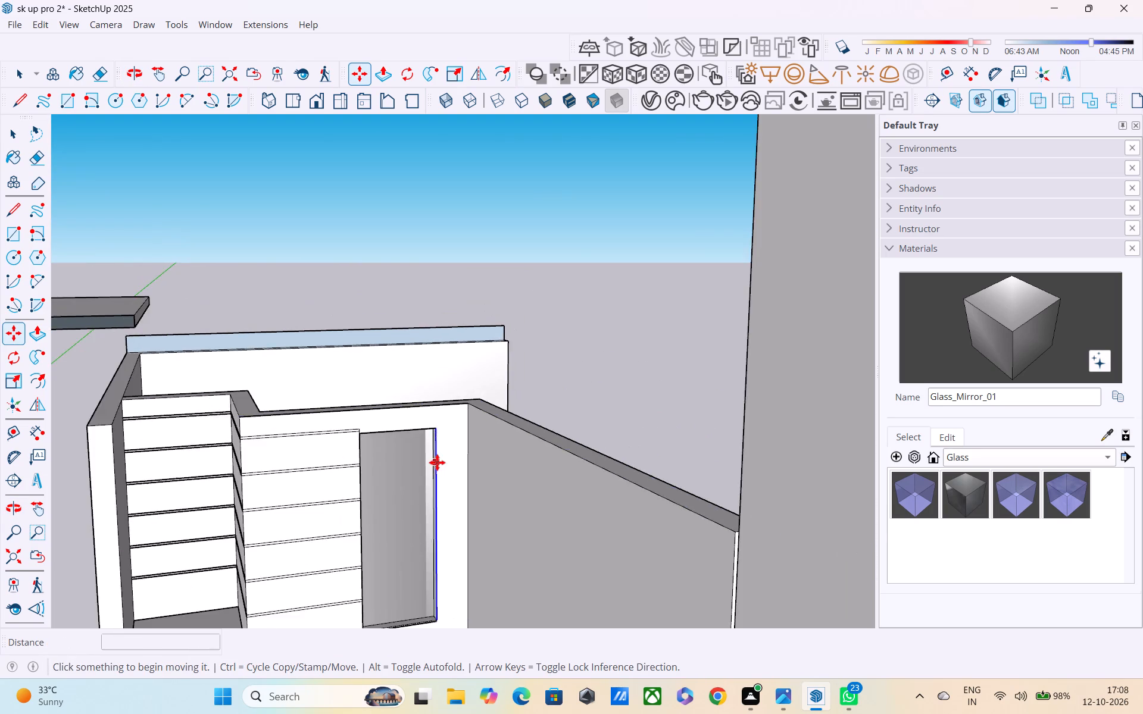
{"action": "scroll", "coordinate": [437, 462], "scroll_direction": "down", "scroll_amount": 3}
{"action": "middle_click_drag", "start_coordinate": [445, 471], "coordinate": [398, 450]}
{"action": "scroll", "coordinate": [398, 450], "scroll_direction": "down", "scroll_amount": 7}
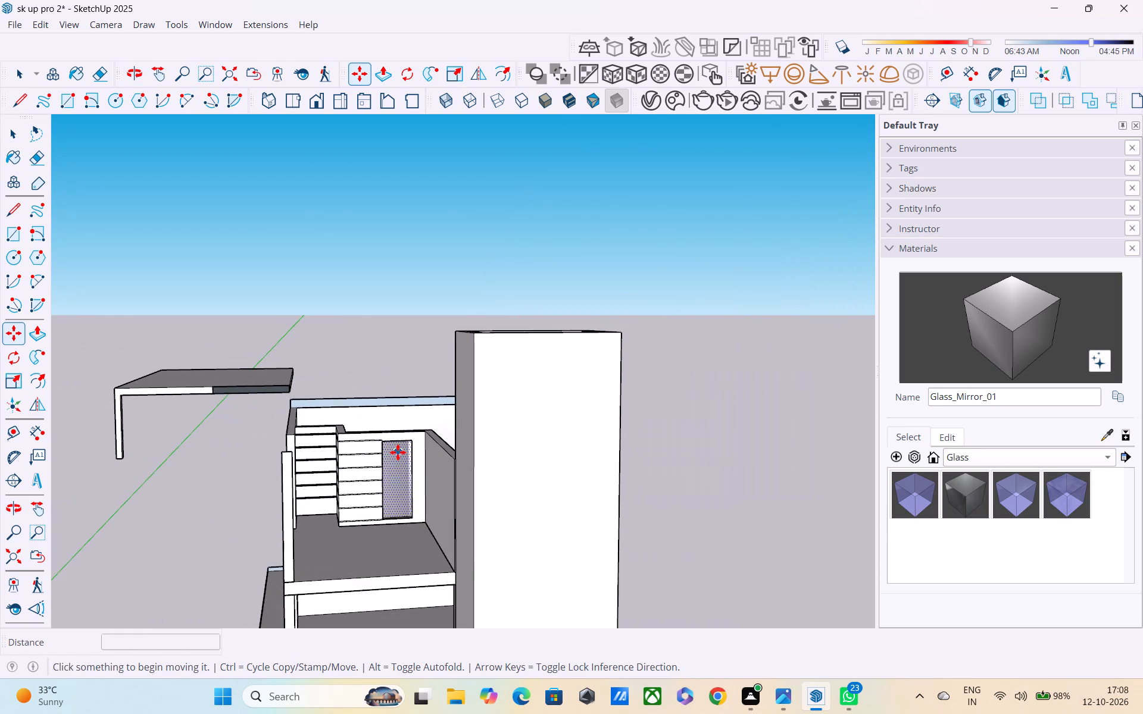
{"action": "scroll", "coordinate": [398, 452], "scroll_direction": "down", "scroll_amount": 7}
{"action": "scroll", "coordinate": [406, 487], "scroll_direction": "up", "scroll_amount": 2}
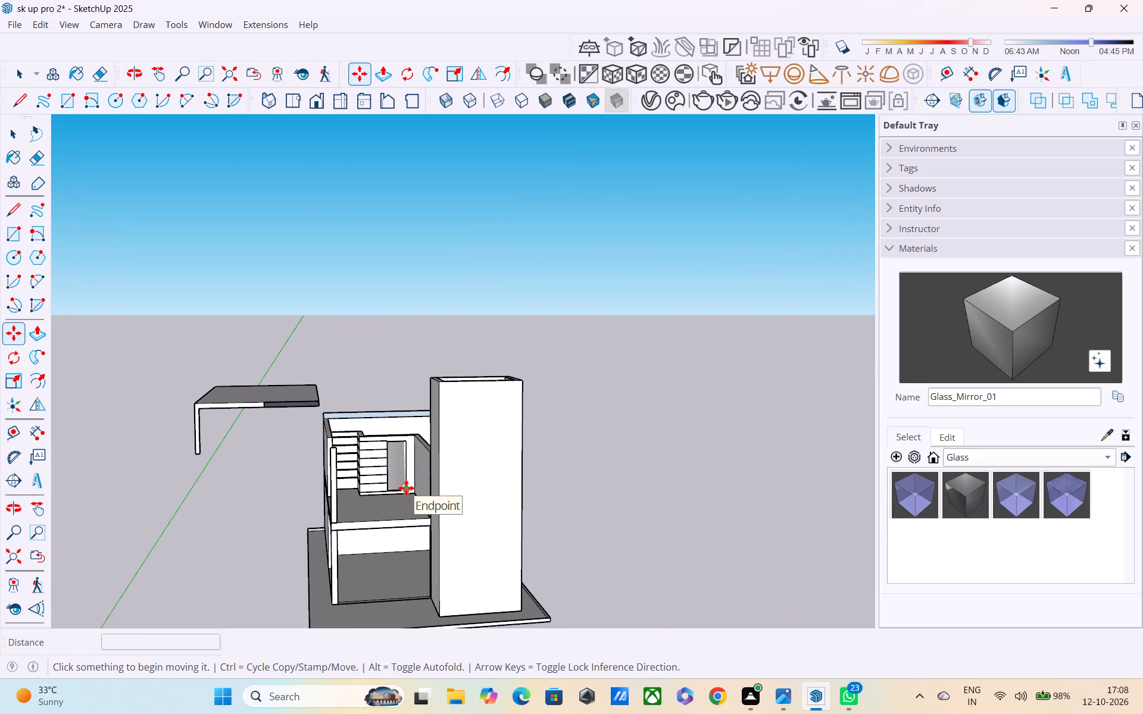
{"action": "middle_click_drag", "start_coordinate": [406, 480], "coordinate": [400, 428]}
{"action": "scroll", "coordinate": [400, 428], "scroll_direction": "up", "scroll_amount": 4}
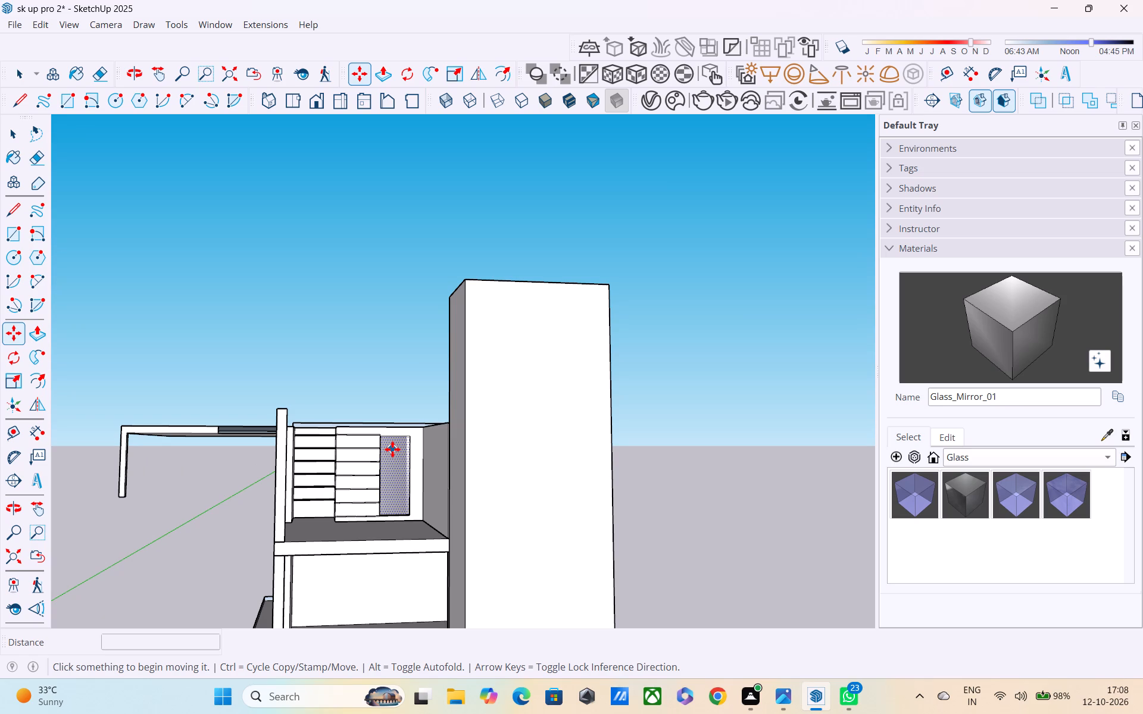
Recess the top band on the glazed door wall 1" into the wall with Push/Pull.
{"action": "scroll", "coordinate": [391, 450], "scroll_direction": "up", "scroll_amount": 3}
{"action": "middle_click_drag", "start_coordinate": [362, 430], "coordinate": [387, 503]}
{"action": "scroll", "coordinate": [378, 500], "scroll_direction": "up", "scroll_amount": 1}
{"action": "scroll", "coordinate": [338, 459], "scroll_direction": "up", "scroll_amount": 3}
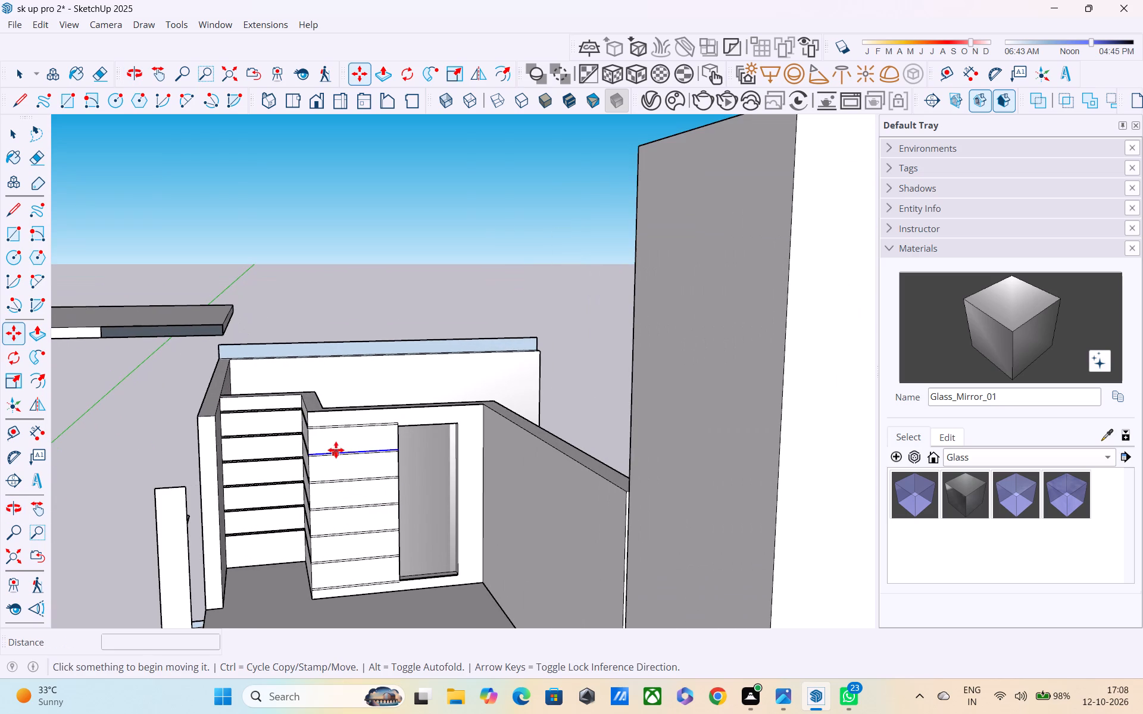
{"action": "scroll", "coordinate": [336, 450], "scroll_direction": "up", "scroll_amount": 9}
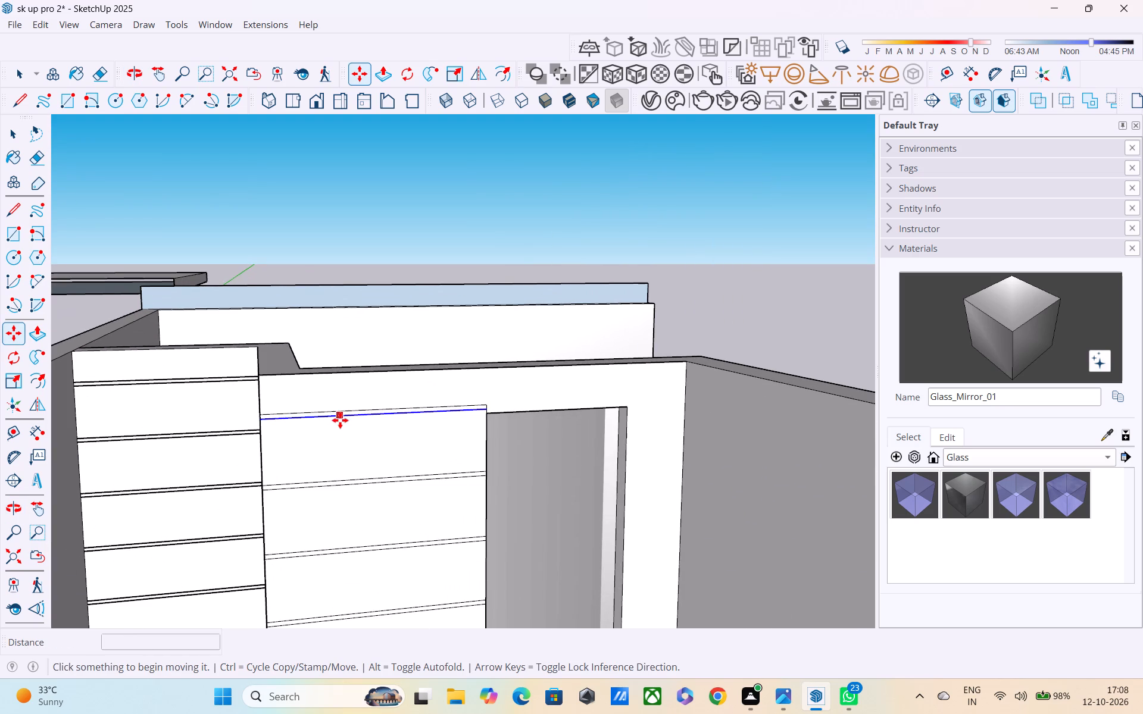
{"action": "type", "text": "`"}
{"action": "key", "text": "space"}
{"action": "scroll", "coordinate": [318, 409], "scroll_direction": "up", "scroll_amount": 3}
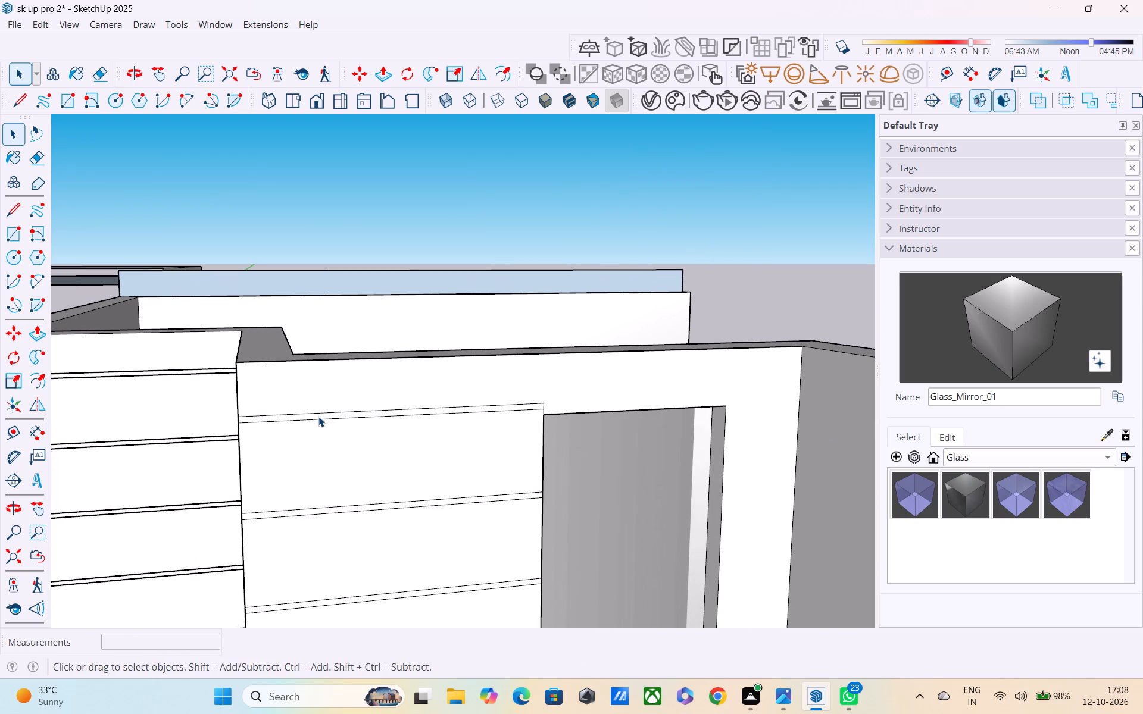
{"action": "key", "text": "p"}
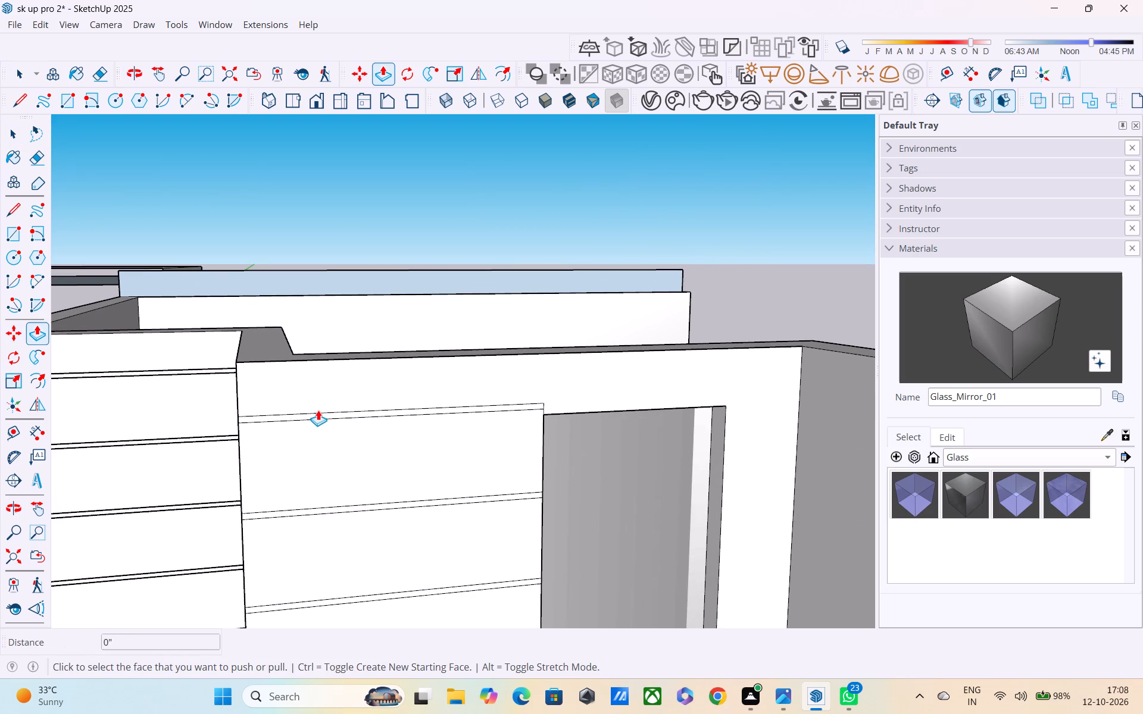
{"action": "scroll", "coordinate": [318, 410], "scroll_direction": "up", "scroll_amount": 4}
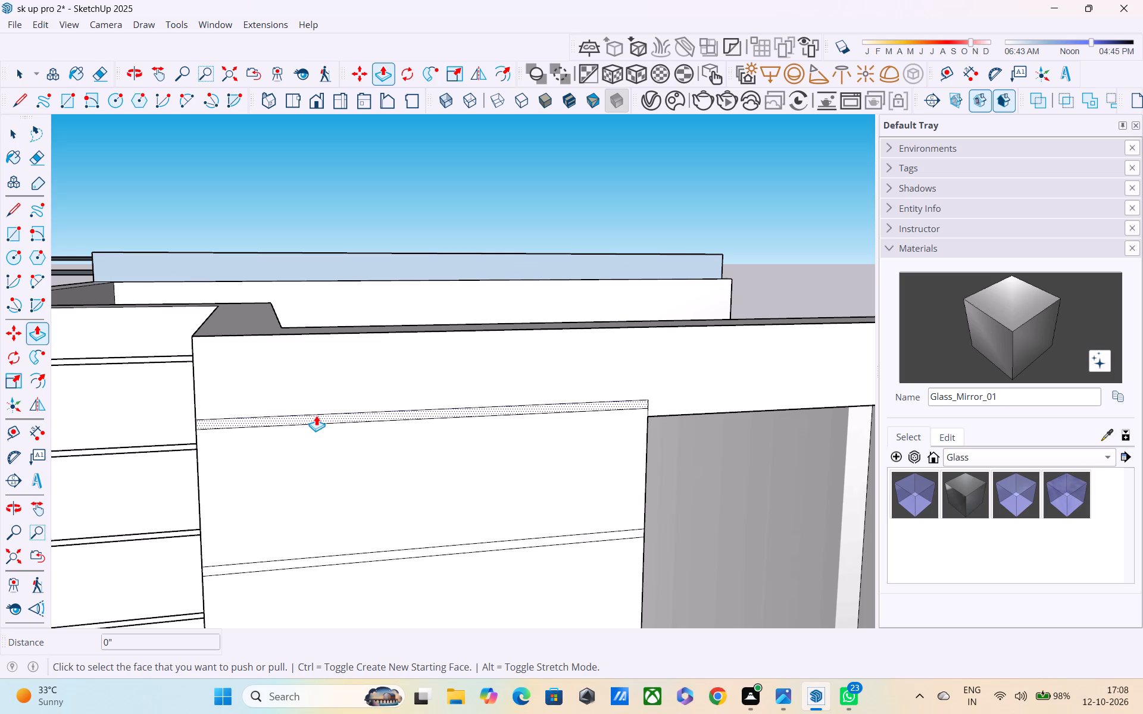
{"action": "left_click", "coordinate": [316, 415]}
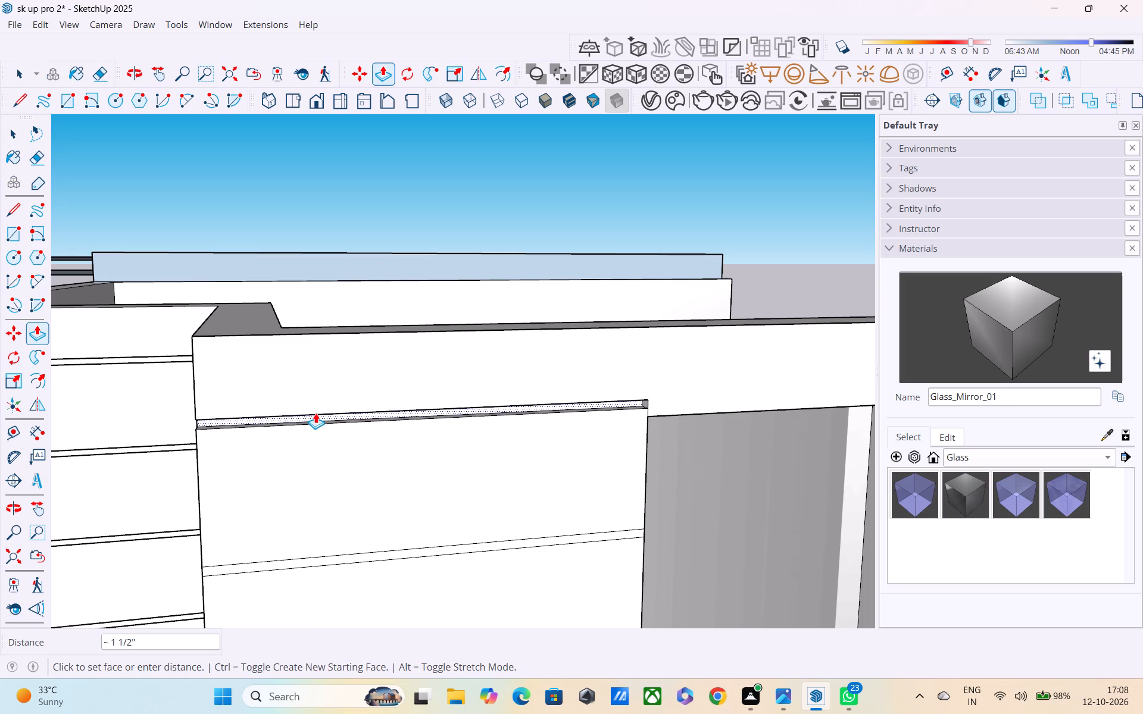
{"action": "type", "text": "1'"}
{"action": "key", "text": "BackSpace"}
{"action": "key", "text": "shift+quotedbl"}
{"action": "key", "text": "Return"}
Recess the third to sixth bands from the top beside the glazed door by the same 1", leaving the second band flat.
{"action": "scroll", "coordinate": [264, 416], "scroll_direction": "up", "scroll_amount": 1}
{"action": "middle_click_drag", "start_coordinate": [213, 430], "coordinate": [491, 424]}
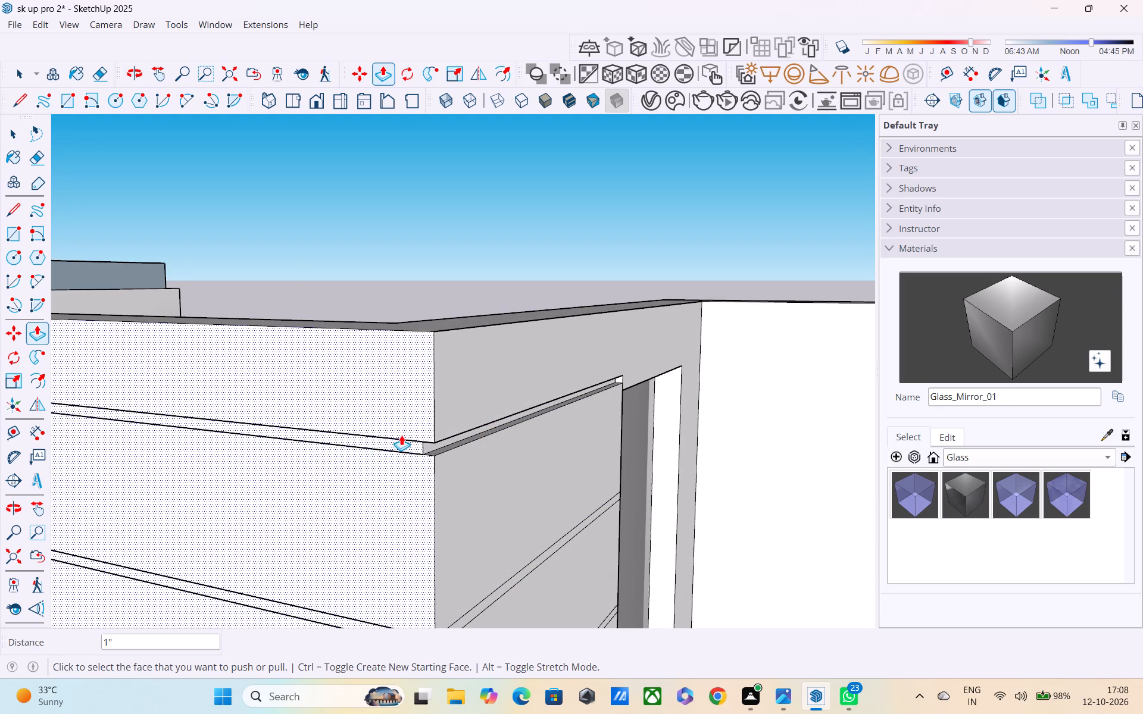
{"action": "middle_click_drag", "start_coordinate": [385, 434], "coordinate": [524, 424]}
{"action": "scroll", "coordinate": [524, 424], "scroll_direction": "up", "scroll_amount": 1}
{"action": "middle_click_drag", "start_coordinate": [524, 423], "coordinate": [532, 498]}
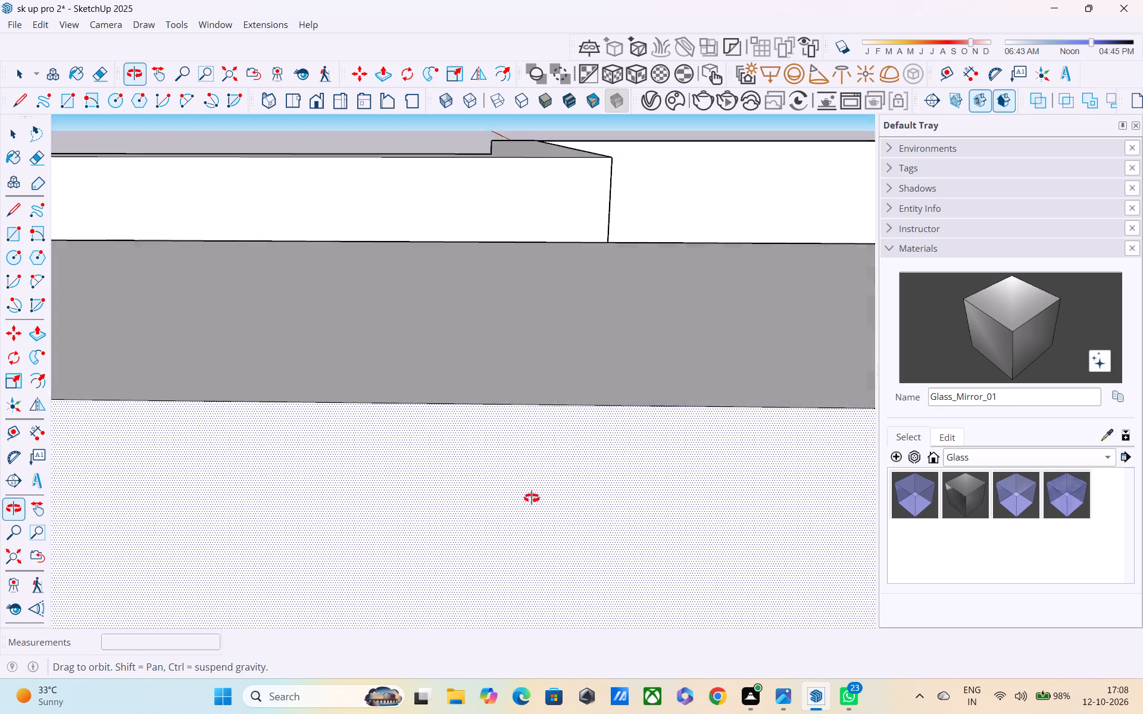
{"action": "middle_click_drag", "start_coordinate": [532, 498], "coordinate": [533, 522]}
{"action": "scroll", "coordinate": [452, 301], "scroll_direction": "down", "scroll_amount": 4}
{"action": "middle_click_drag", "start_coordinate": [463, 266], "coordinate": [459, 381]}
{"action": "scroll", "coordinate": [459, 381], "scroll_direction": "down", "scroll_amount": 5}
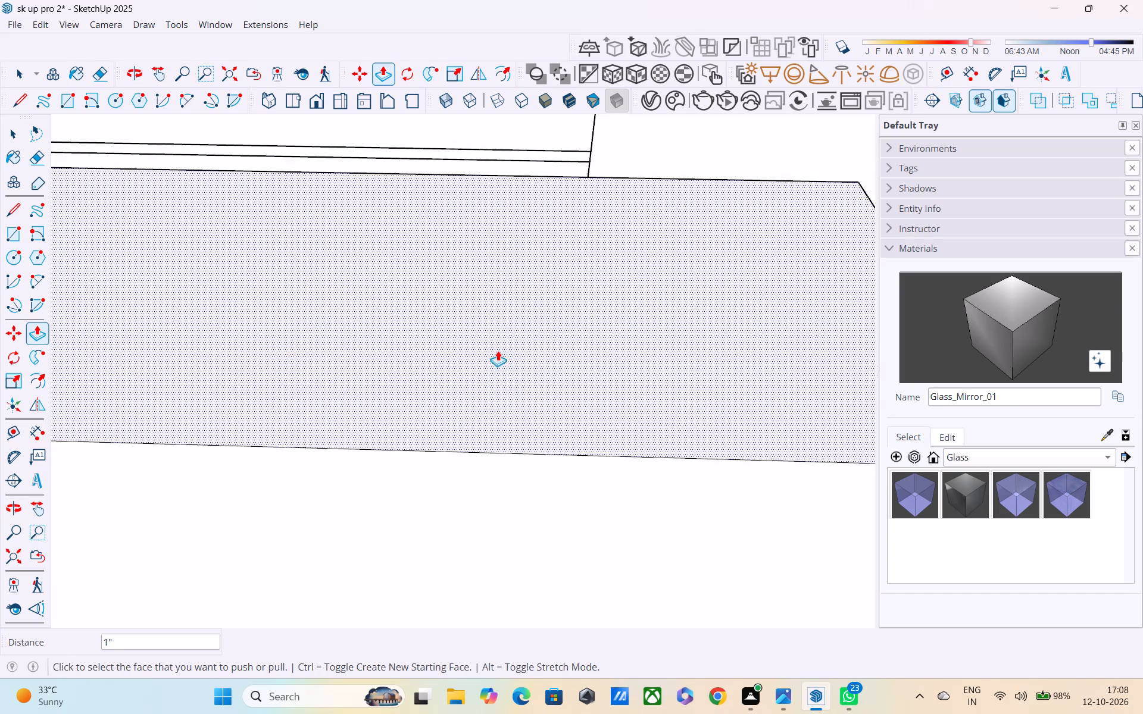
{"action": "scroll", "coordinate": [498, 350], "scroll_direction": "down", "scroll_amount": 2}
{"action": "middle_click_drag", "start_coordinate": [623, 359], "coordinate": [267, 347], "text": "shift"}
{"action": "middle_click_drag", "start_coordinate": [632, 273], "coordinate": [620, 273]}
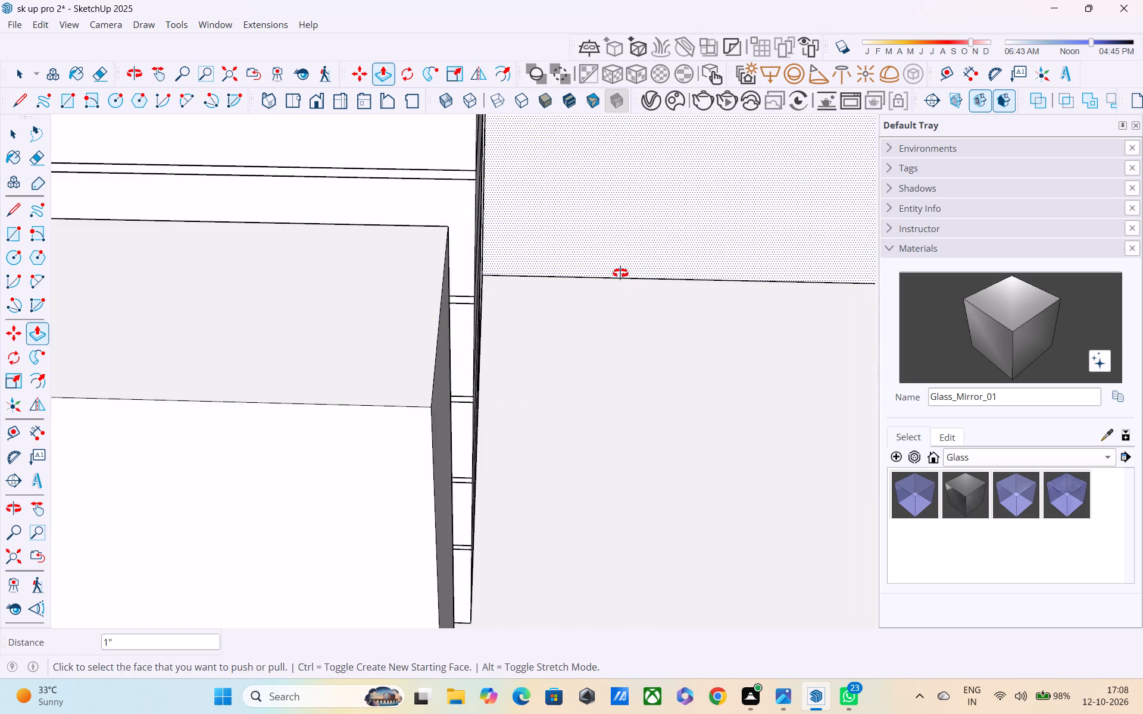
{"action": "middle_click_drag", "start_coordinate": [620, 273], "coordinate": [360, 226]}
{"action": "scroll", "coordinate": [343, 196], "scroll_direction": "up", "scroll_amount": 2}
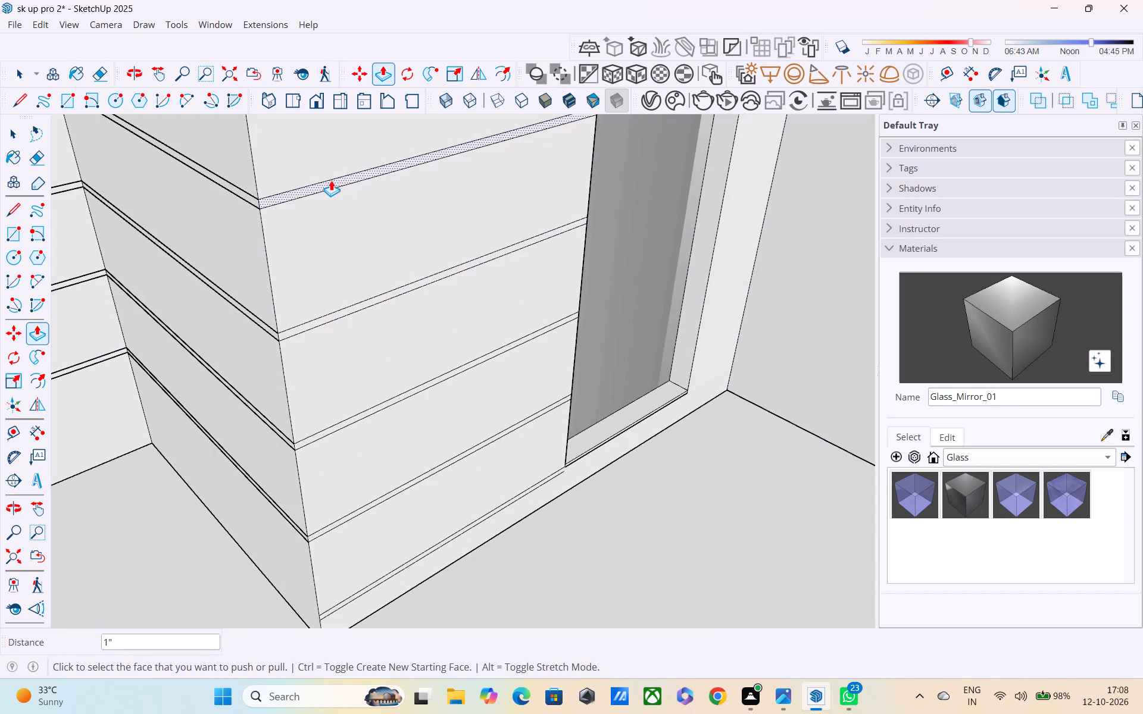
{"action": "double_click", "coordinate": [329, 182]}
{"action": "scroll", "coordinate": [360, 301], "scroll_direction": "up", "scroll_amount": 3}
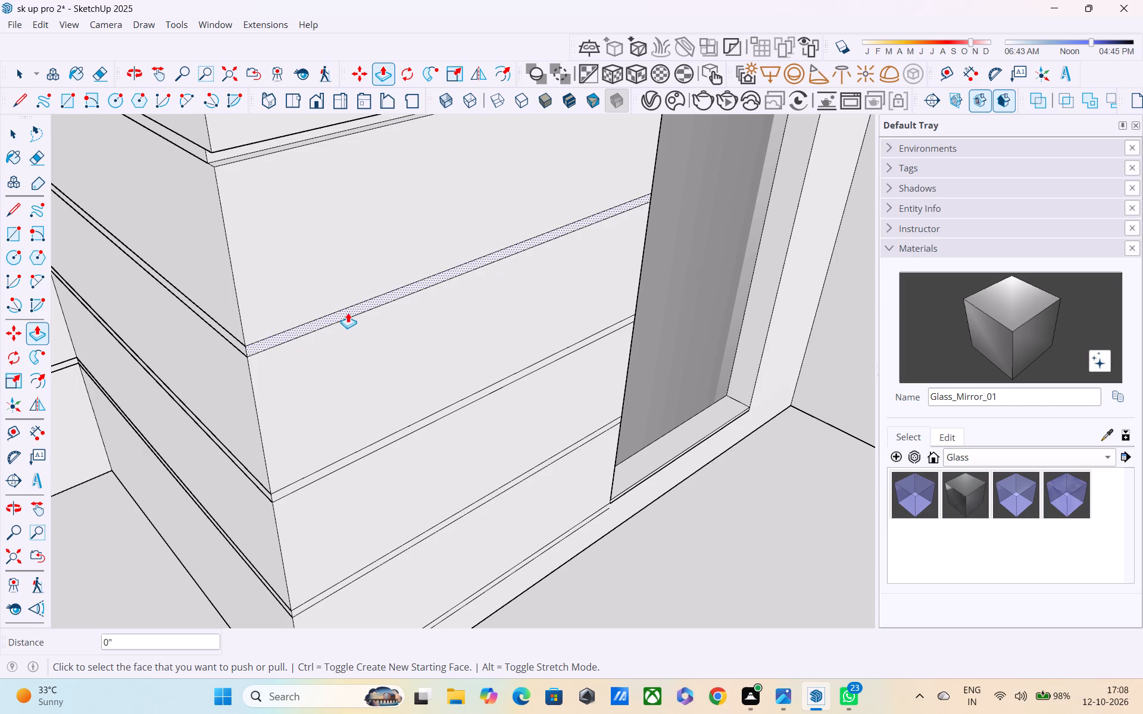
{"action": "double_click", "coordinate": [344, 314]}
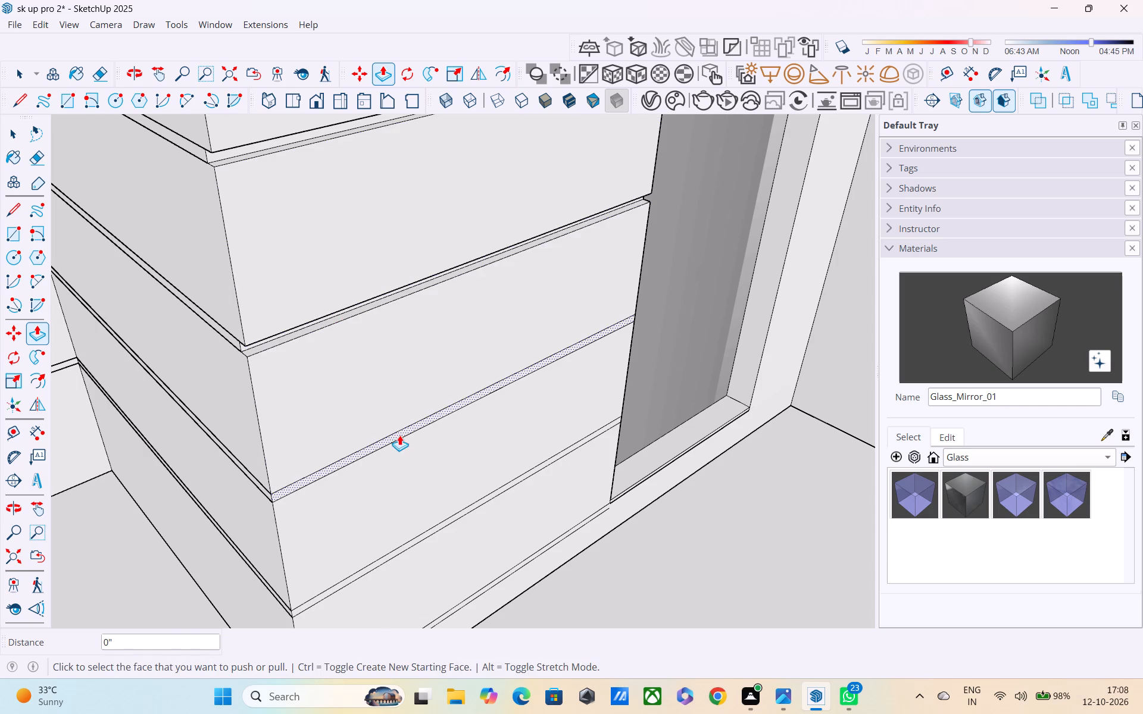
{"action": "double_click", "coordinate": [393, 436]}
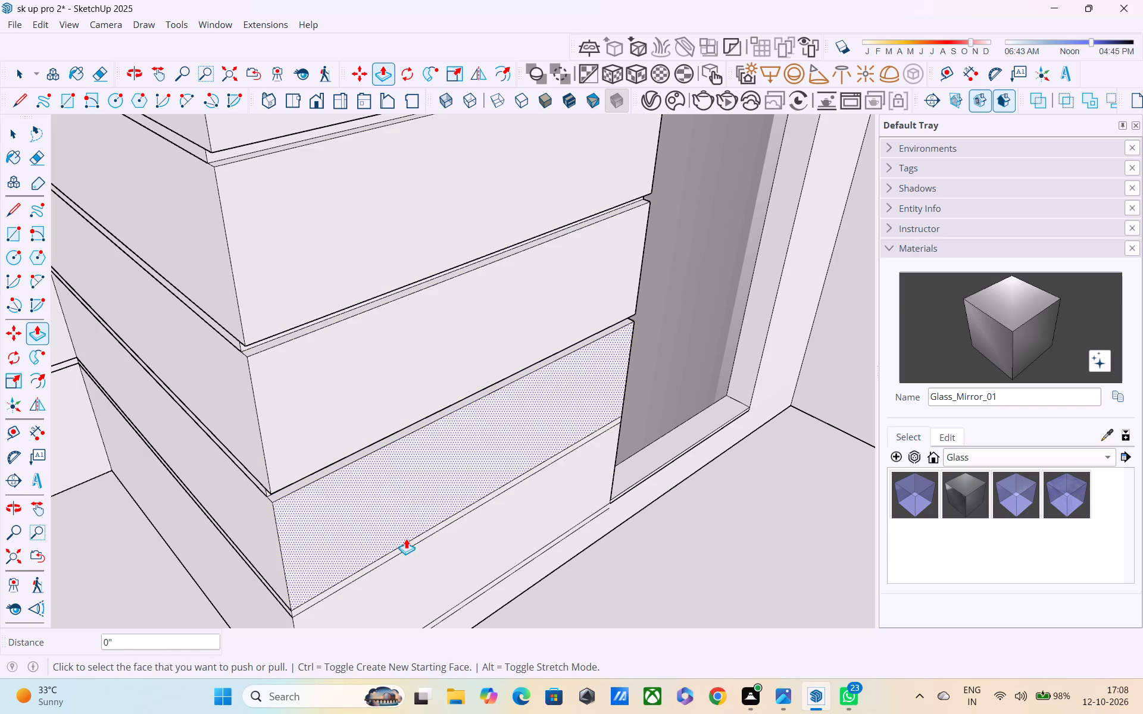
{"action": "double_click", "coordinate": [406, 547]}
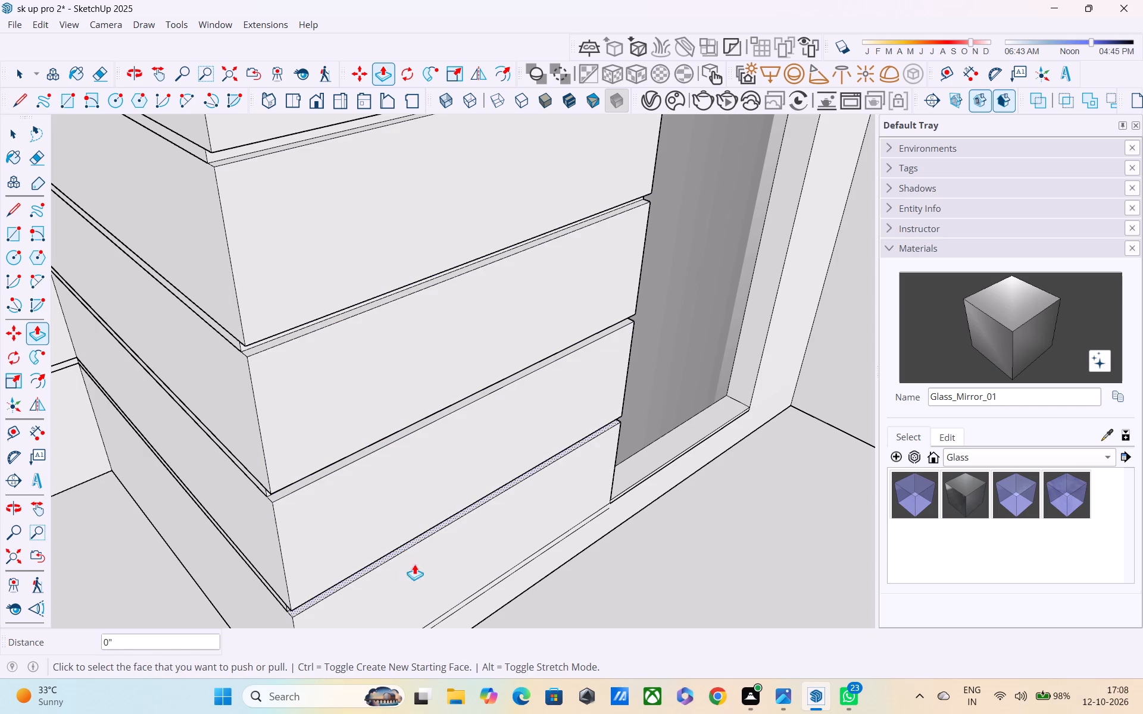
Recess the lowest band beside the glazed door, near the floor, by the same 1".
{"action": "middle_click_drag", "start_coordinate": [434, 566], "coordinate": [379, 435]}
{"action": "scroll", "coordinate": [391, 507], "scroll_direction": "down", "scroll_amount": 5}
{"action": "middle_click_drag", "start_coordinate": [402, 538], "coordinate": [392, 461]}
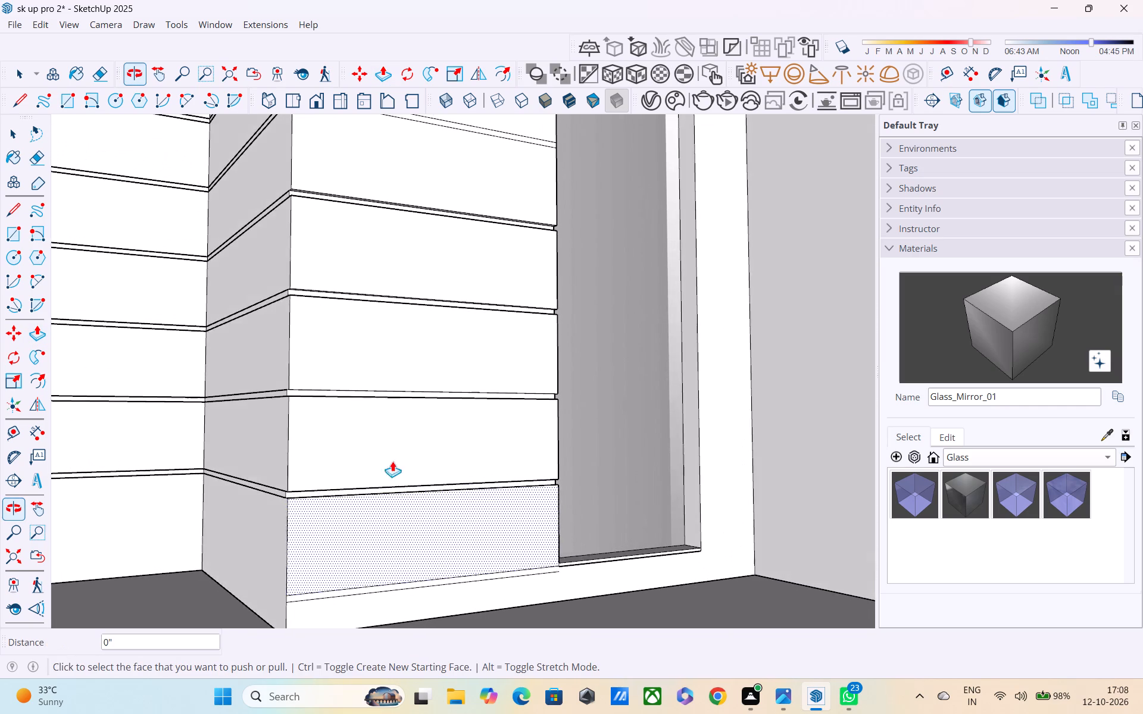
{"action": "middle_click_drag", "start_coordinate": [392, 461], "coordinate": [392, 459]}
{"action": "scroll", "coordinate": [392, 533], "scroll_direction": "down", "scroll_amount": 3}
{"action": "scroll", "coordinate": [392, 565], "scroll_direction": "up", "scroll_amount": 4}
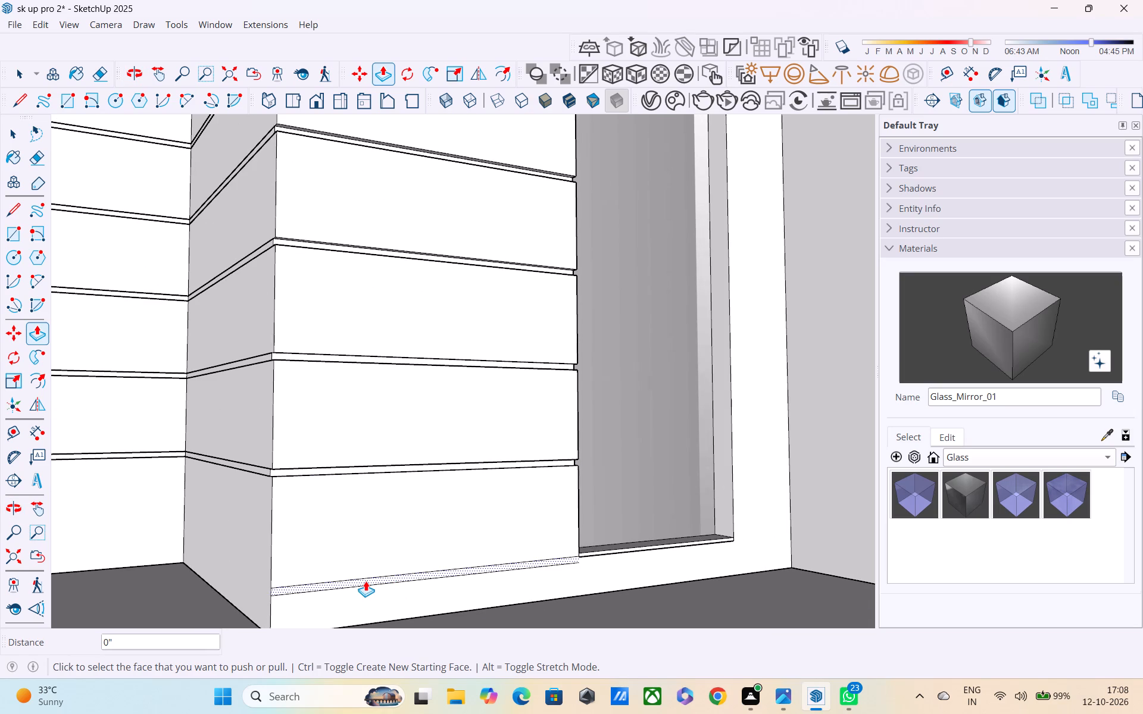
{"action": "double_click", "coordinate": [366, 581]}
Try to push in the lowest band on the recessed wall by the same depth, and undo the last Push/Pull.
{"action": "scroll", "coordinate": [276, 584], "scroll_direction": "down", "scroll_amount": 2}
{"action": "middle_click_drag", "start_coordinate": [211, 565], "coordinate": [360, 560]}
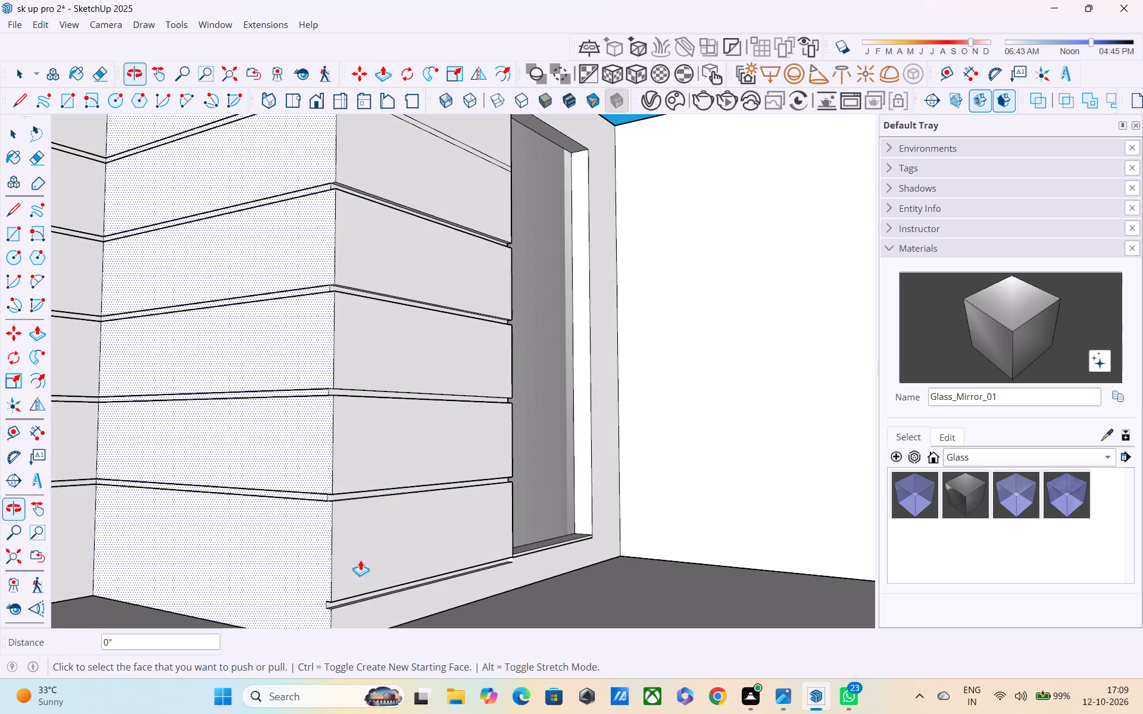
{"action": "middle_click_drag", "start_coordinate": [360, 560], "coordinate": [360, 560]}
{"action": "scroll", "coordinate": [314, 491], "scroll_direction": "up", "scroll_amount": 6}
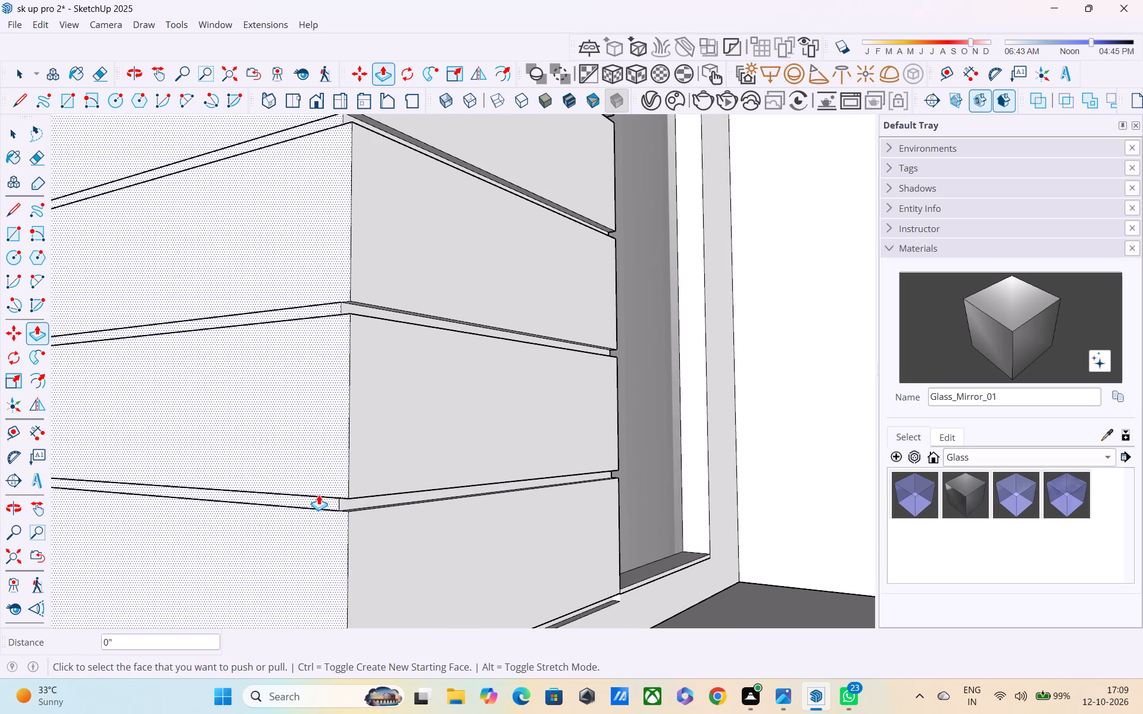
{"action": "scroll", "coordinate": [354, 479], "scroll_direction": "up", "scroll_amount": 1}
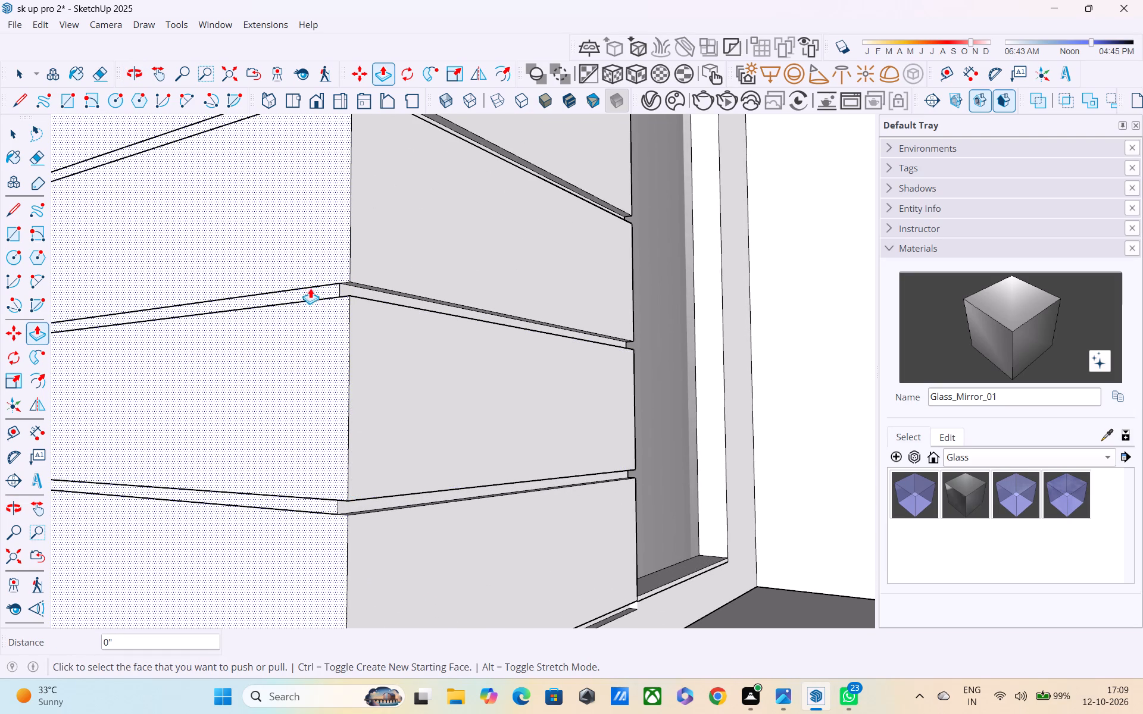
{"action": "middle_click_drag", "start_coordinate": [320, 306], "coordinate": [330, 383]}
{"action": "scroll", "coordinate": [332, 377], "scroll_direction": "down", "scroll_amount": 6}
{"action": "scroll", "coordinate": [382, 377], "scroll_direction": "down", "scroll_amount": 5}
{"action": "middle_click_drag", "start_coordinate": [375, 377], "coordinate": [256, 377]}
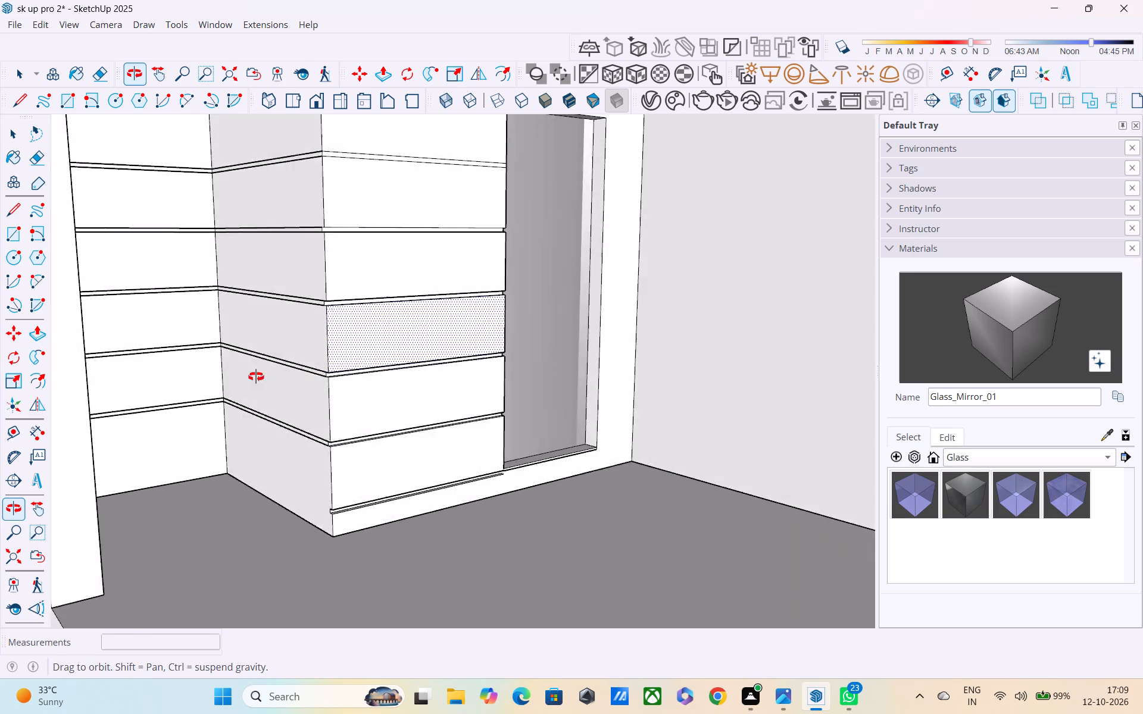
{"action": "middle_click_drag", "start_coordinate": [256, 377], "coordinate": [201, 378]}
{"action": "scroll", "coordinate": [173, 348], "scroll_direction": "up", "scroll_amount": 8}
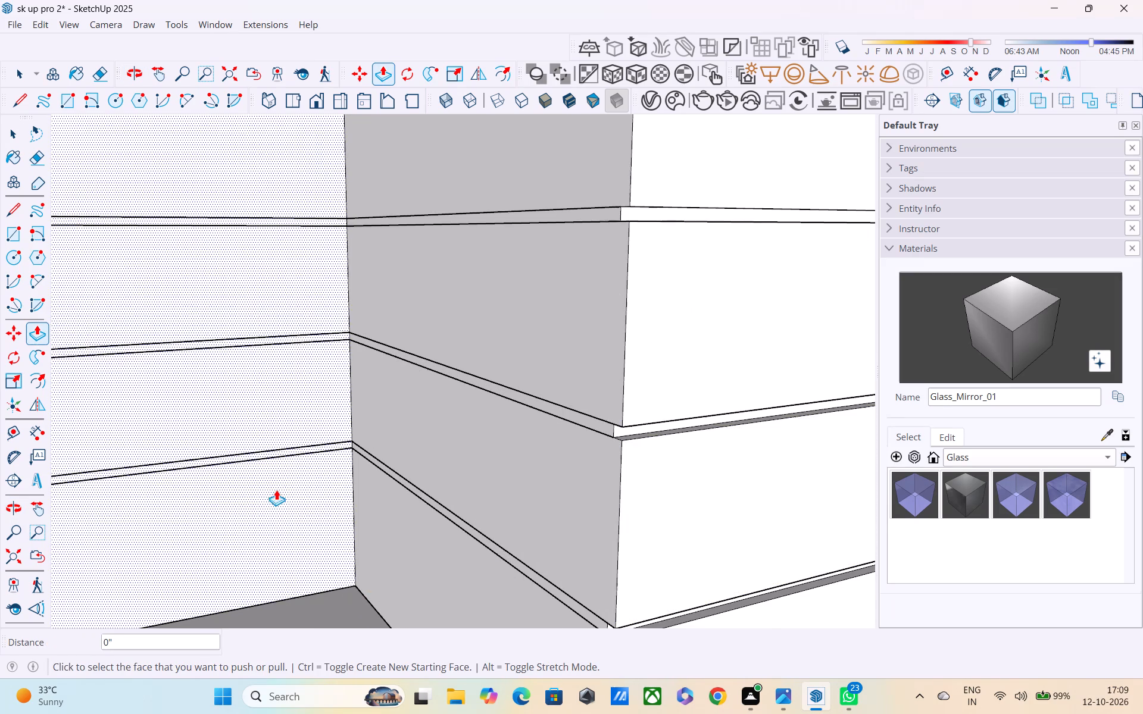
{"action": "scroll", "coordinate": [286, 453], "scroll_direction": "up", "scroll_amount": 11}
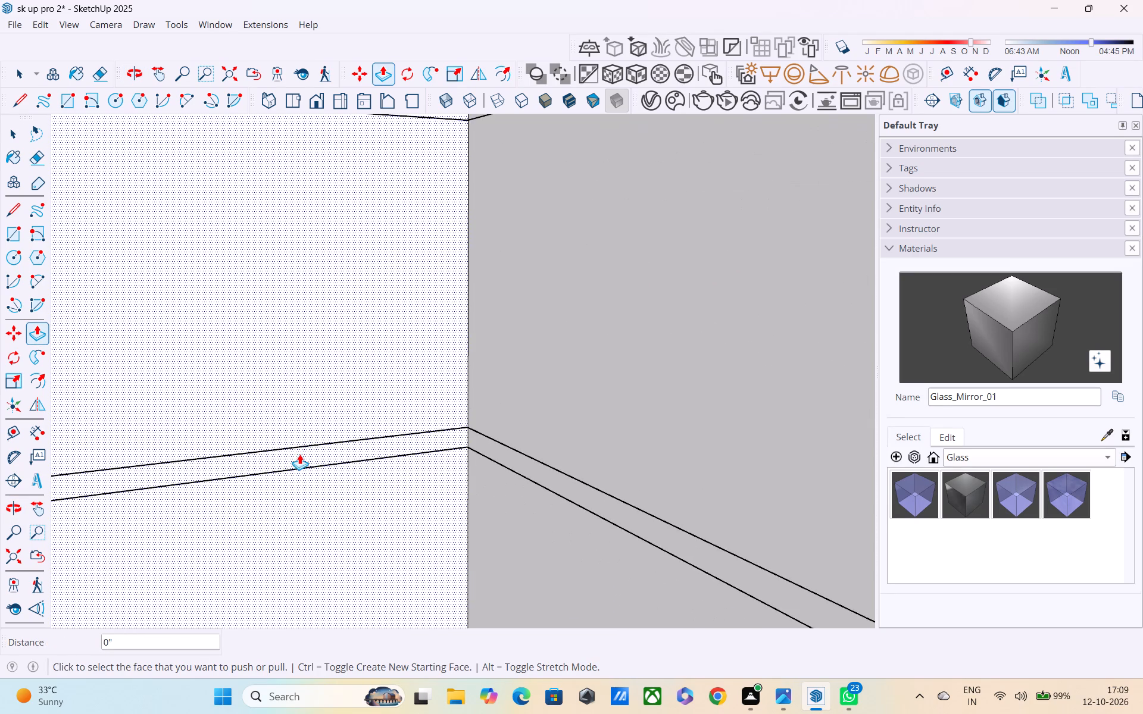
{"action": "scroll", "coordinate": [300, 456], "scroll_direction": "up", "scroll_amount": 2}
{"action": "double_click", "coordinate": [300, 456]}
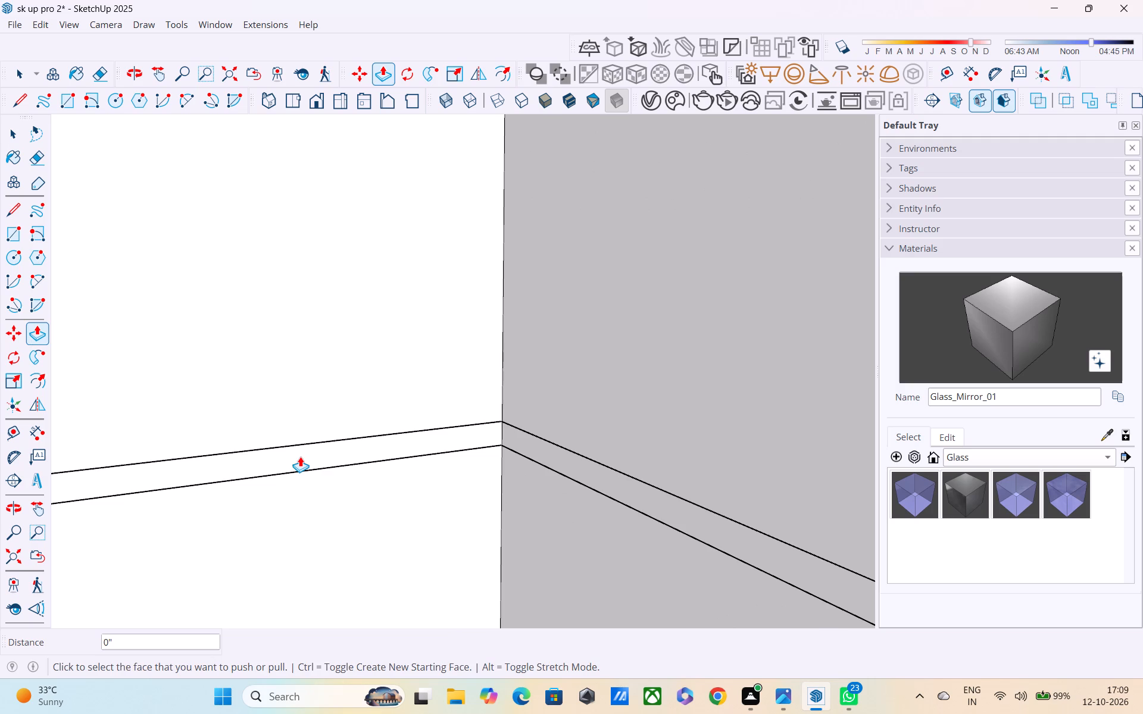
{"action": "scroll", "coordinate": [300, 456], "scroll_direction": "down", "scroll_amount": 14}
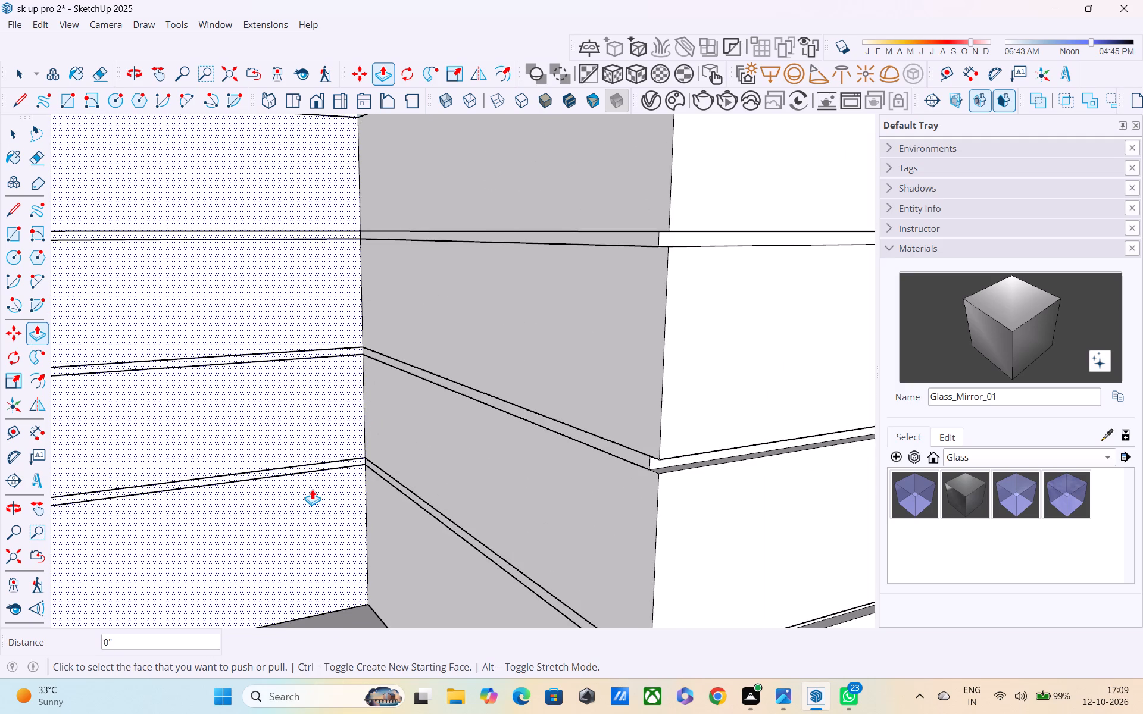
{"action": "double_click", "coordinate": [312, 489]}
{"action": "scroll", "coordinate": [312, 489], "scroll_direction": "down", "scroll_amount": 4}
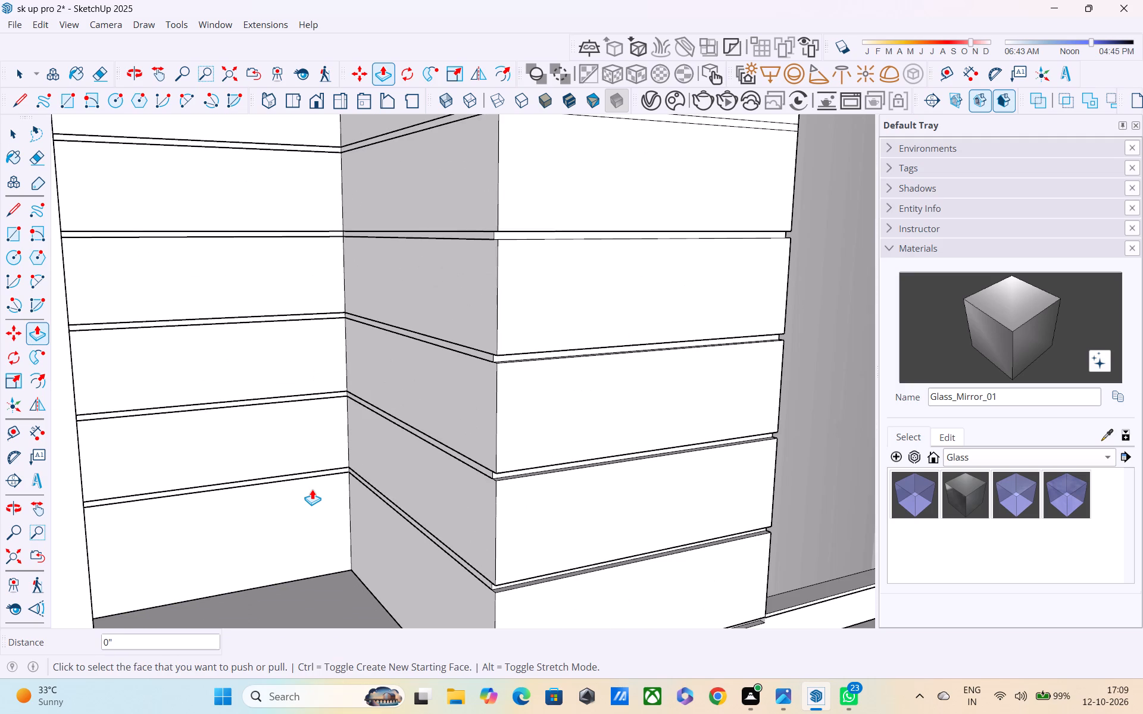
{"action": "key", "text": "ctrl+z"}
Examine the bands where the return and recessed walls meet, and the whole building from outside.
{"action": "scroll", "coordinate": [291, 464], "scroll_direction": "down", "scroll_amount": 3}
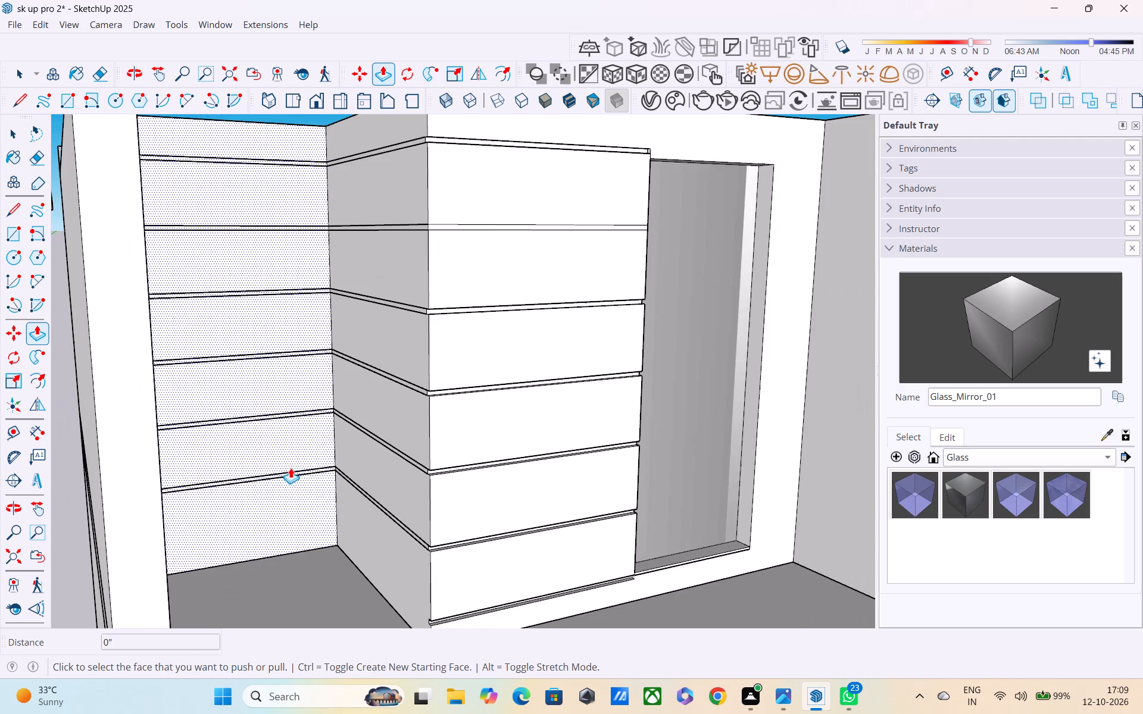
{"action": "middle_click_drag", "start_coordinate": [289, 469], "coordinate": [350, 499]}
{"action": "scroll", "coordinate": [311, 450], "scroll_direction": "up", "scroll_amount": 5}
{"action": "scroll", "coordinate": [308, 372], "scroll_direction": "up", "scroll_amount": 8}
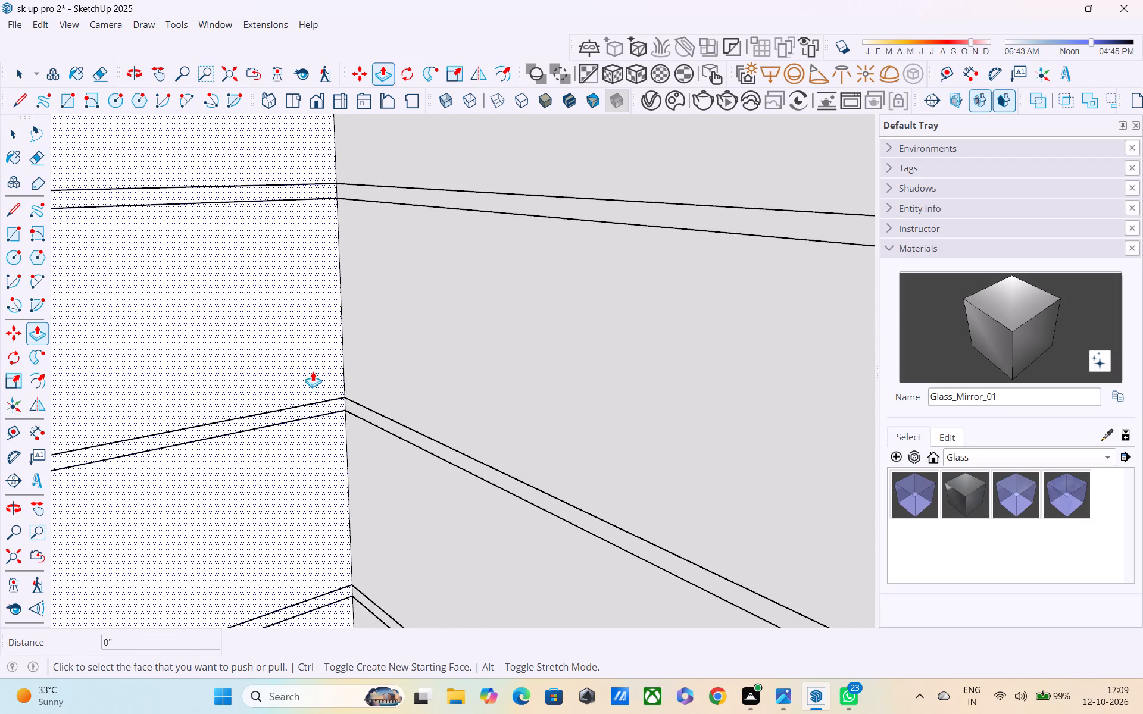
{"action": "middle_click_drag", "start_coordinate": [318, 383], "coordinate": [604, 458]}
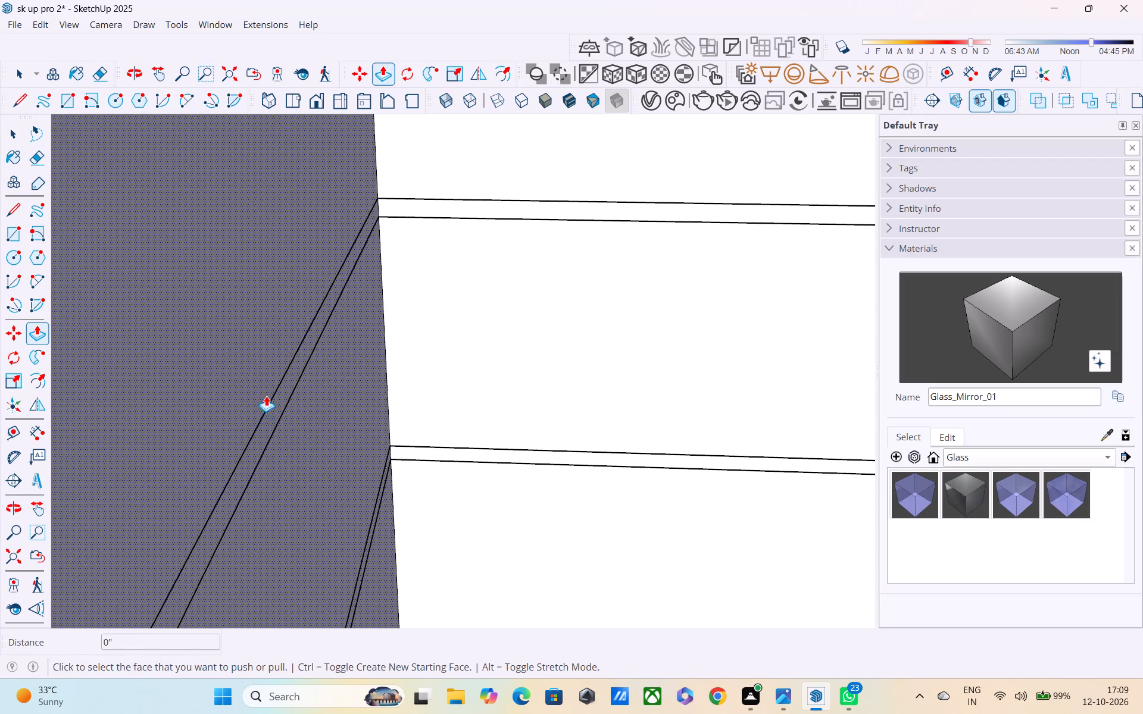
{"action": "scroll", "coordinate": [272, 425], "scroll_direction": "up", "scroll_amount": 1}
{"action": "scroll", "coordinate": [272, 425], "scroll_direction": "down", "scroll_amount": 4}
{"action": "scroll", "coordinate": [320, 431], "scroll_direction": "down", "scroll_amount": 6}
{"action": "scroll", "coordinate": [414, 465], "scroll_direction": "down", "scroll_amount": 3}
{"action": "key", "text": "Escape"}
{"action": "scroll", "coordinate": [451, 469], "scroll_direction": "down", "scroll_amount": 5}
{"action": "scroll", "coordinate": [516, 448], "scroll_direction": "down", "scroll_amount": 11}
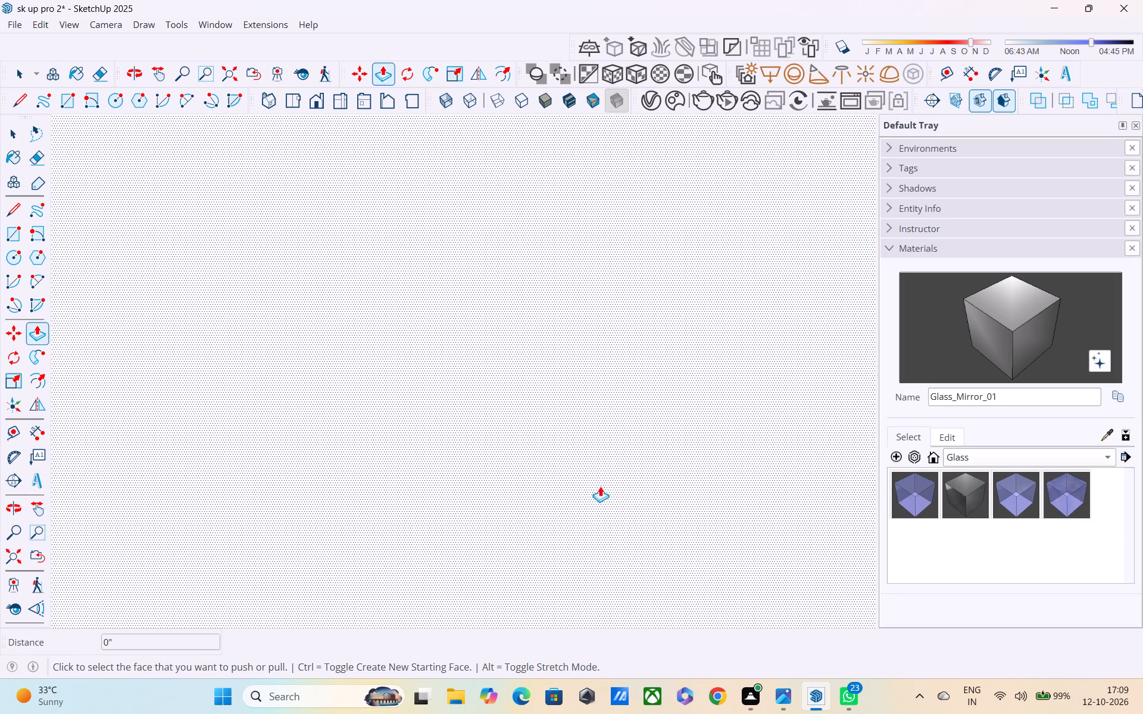
{"action": "scroll", "coordinate": [600, 486], "scroll_direction": "down", "scroll_amount": 5}
{"action": "left_click", "coordinate": [18, 558]}
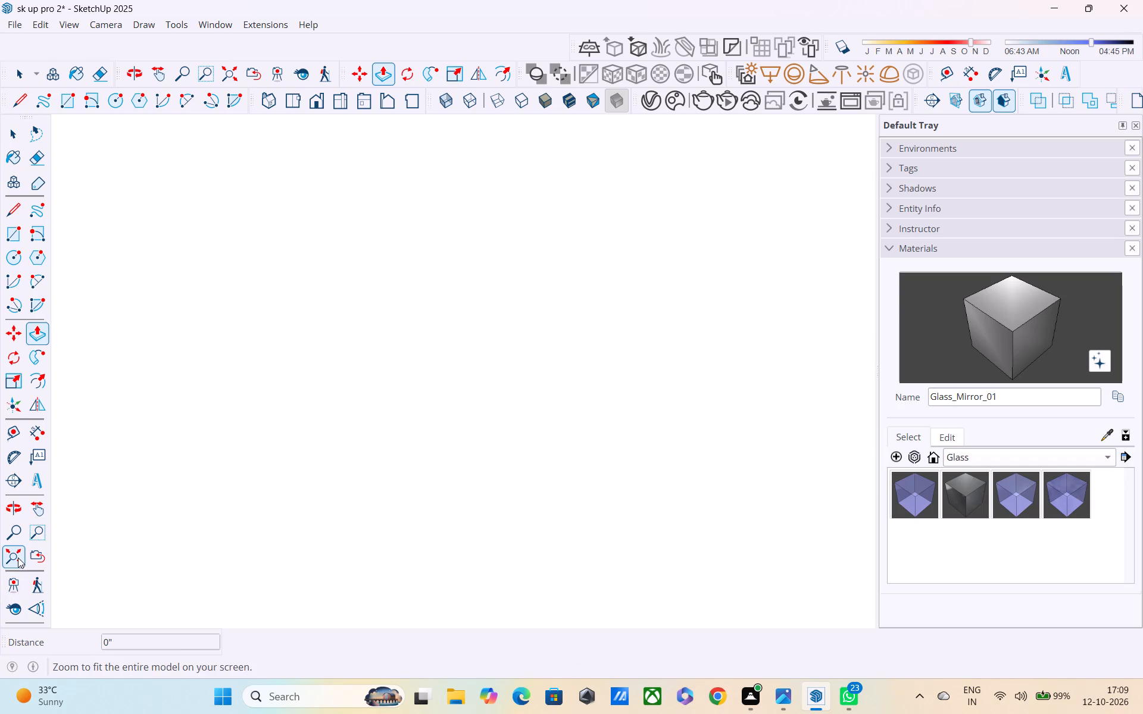
{"action": "scroll", "coordinate": [158, 599], "scroll_direction": "down", "scroll_amount": 1}
{"action": "middle_click_drag", "start_coordinate": [417, 546], "coordinate": [155, 472]}
{"action": "middle_click_drag", "start_coordinate": [505, 493], "coordinate": [253, 455]}
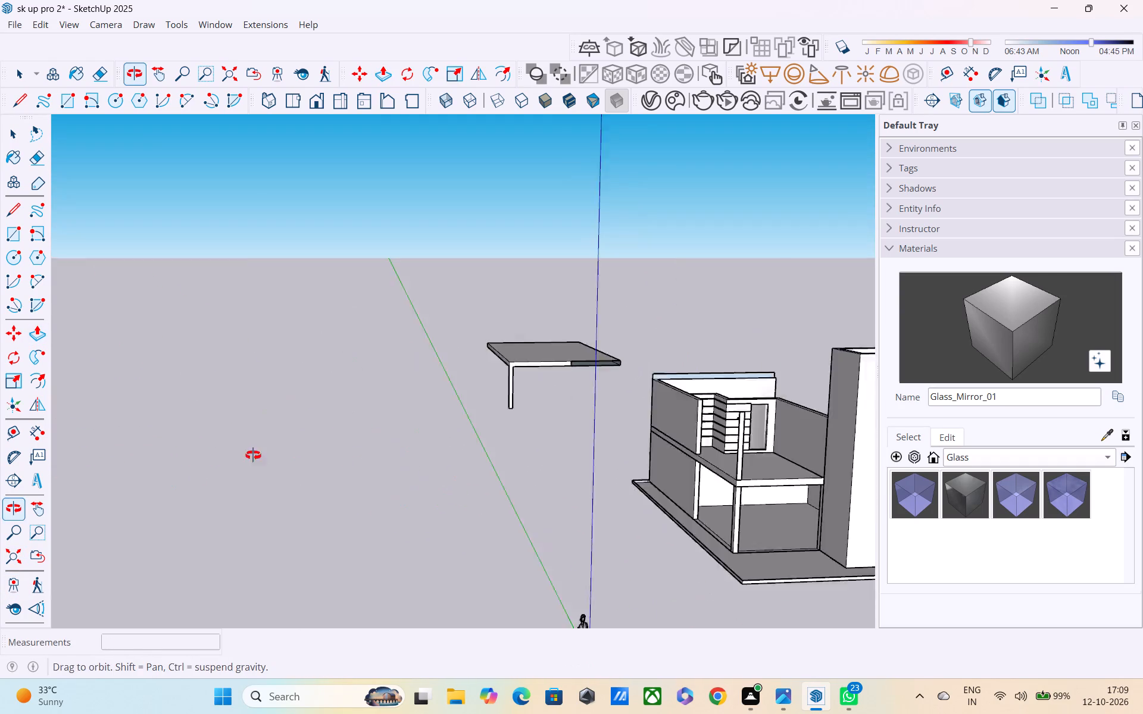
Examine the horizontal bands on the recessed wall and beside the glazed door, from outside and close up.
{"action": "middle_click_drag", "start_coordinate": [253, 455], "coordinate": [251, 464]}
{"action": "middle_click_drag", "start_coordinate": [641, 480], "coordinate": [406, 437]}
{"action": "middle_click_drag", "start_coordinate": [825, 458], "coordinate": [914, 474]}
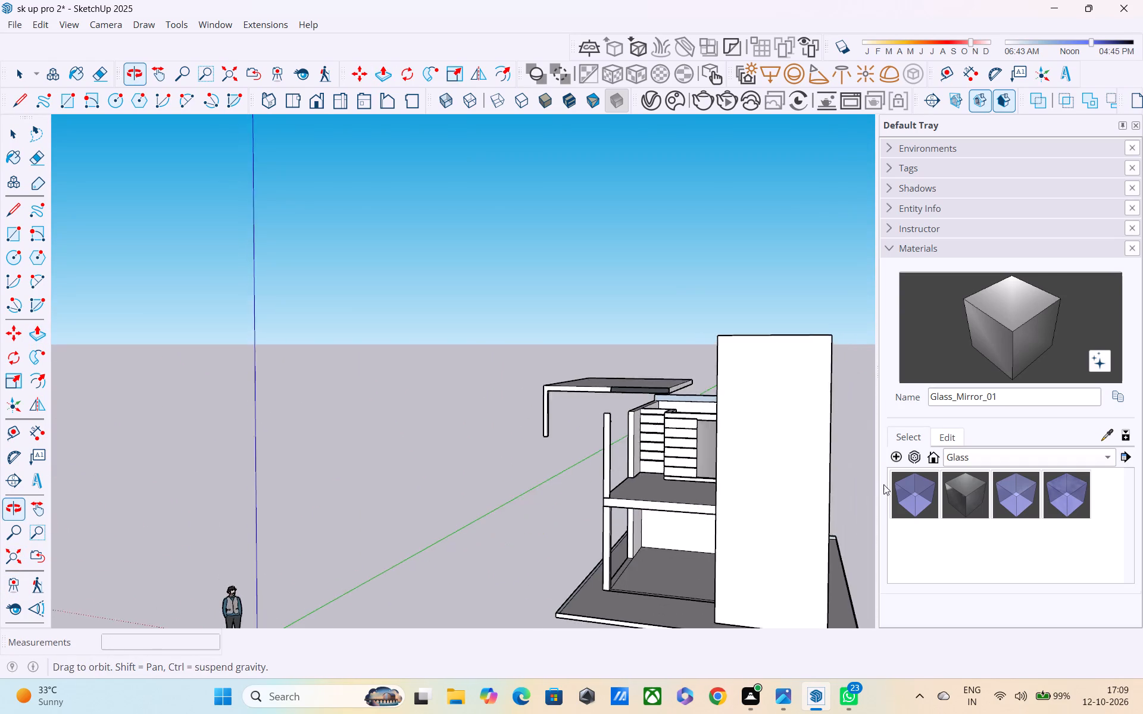
{"action": "scroll", "coordinate": [463, 559], "scroll_direction": "up", "scroll_amount": 2}
{"action": "scroll", "coordinate": [652, 478], "scroll_direction": "up", "scroll_amount": 3}
{"action": "middle_click_drag", "start_coordinate": [678, 456], "coordinate": [722, 456]}
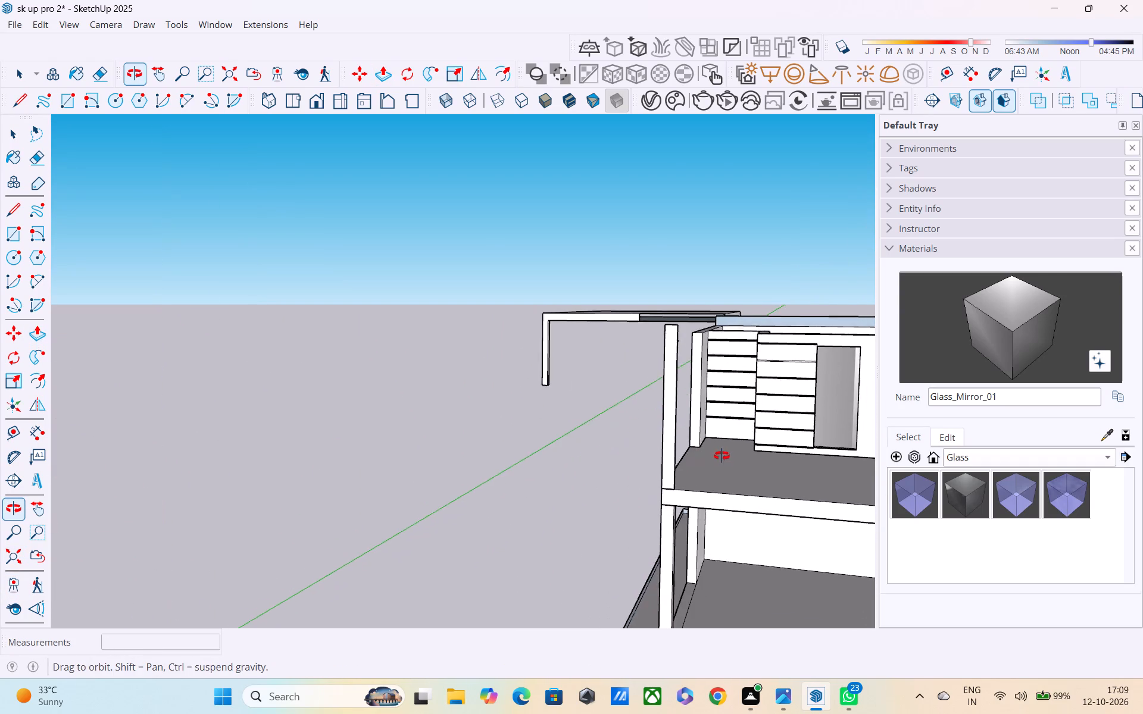
{"action": "middle_click_drag", "start_coordinate": [722, 456], "coordinate": [727, 459]}
{"action": "middle_click_drag", "start_coordinate": [748, 500], "coordinate": [770, 511]}
{"action": "scroll", "coordinate": [770, 392], "scroll_direction": "up", "scroll_amount": 3}
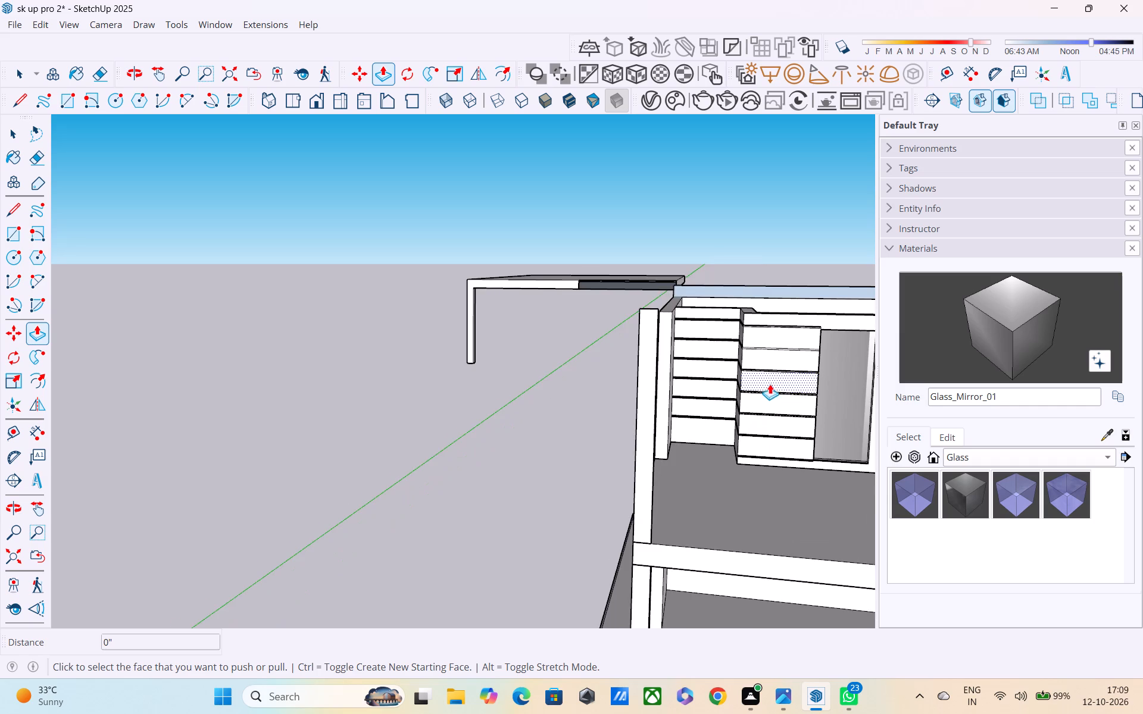
{"action": "scroll", "coordinate": [770, 383], "scroll_direction": "up", "scroll_amount": 8}
{"action": "middle_click_drag", "start_coordinate": [770, 382], "coordinate": [782, 417]}
{"action": "scroll", "coordinate": [782, 417], "scroll_direction": "down", "scroll_amount": 5}
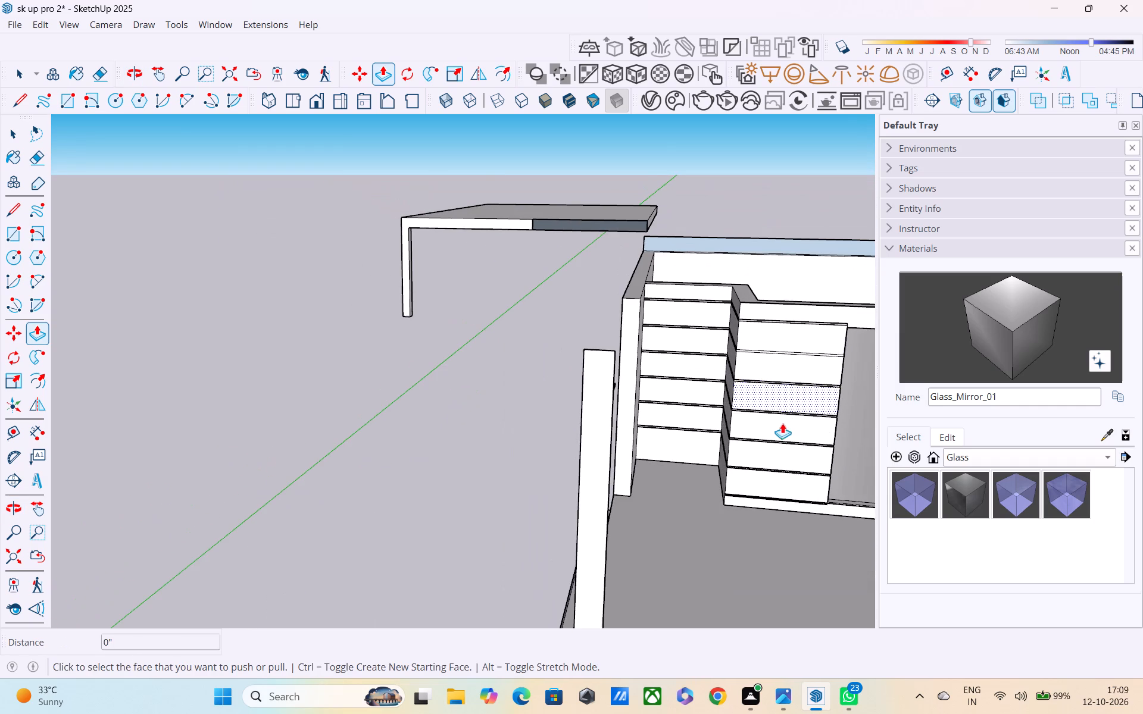
{"action": "key", "text": "Escape"}
{"action": "scroll", "coordinate": [711, 398], "scroll_direction": "up", "scroll_amount": 4}
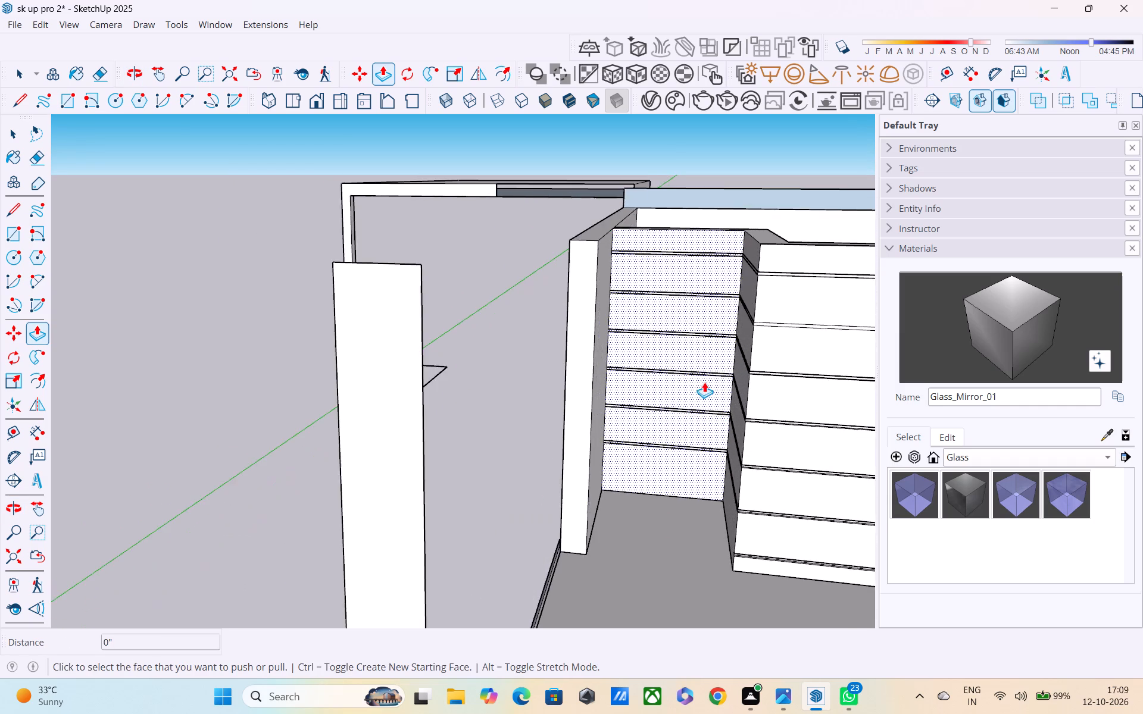
{"action": "scroll", "coordinate": [701, 377], "scroll_direction": "up", "scroll_amount": 15}
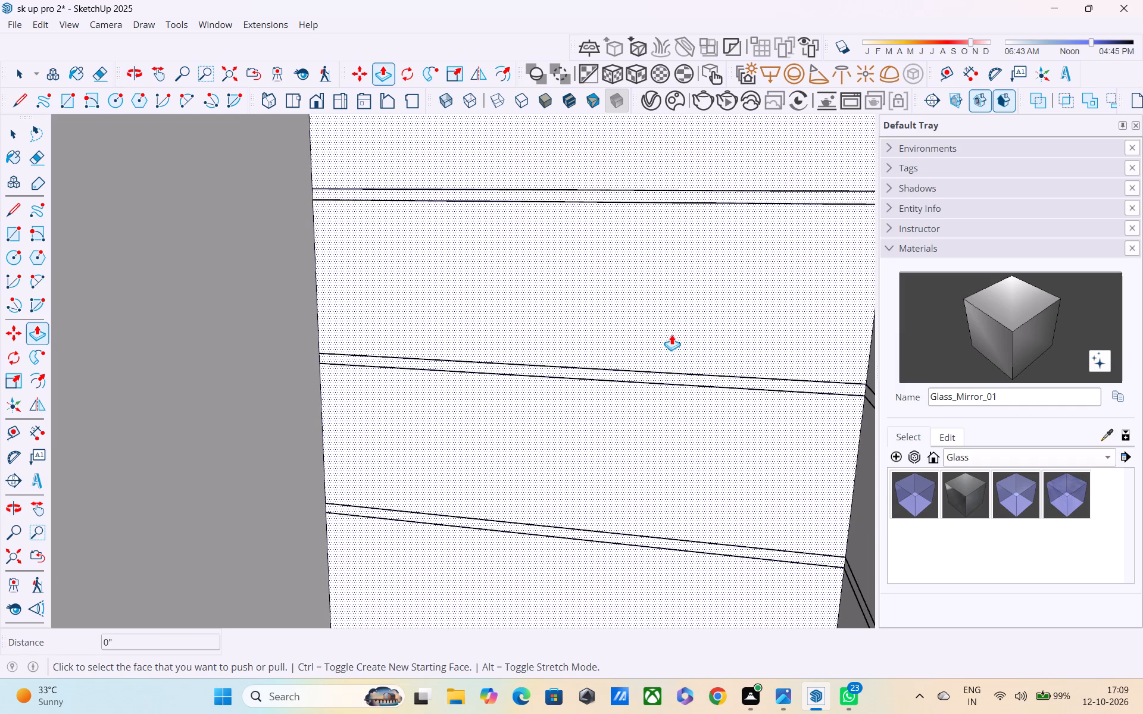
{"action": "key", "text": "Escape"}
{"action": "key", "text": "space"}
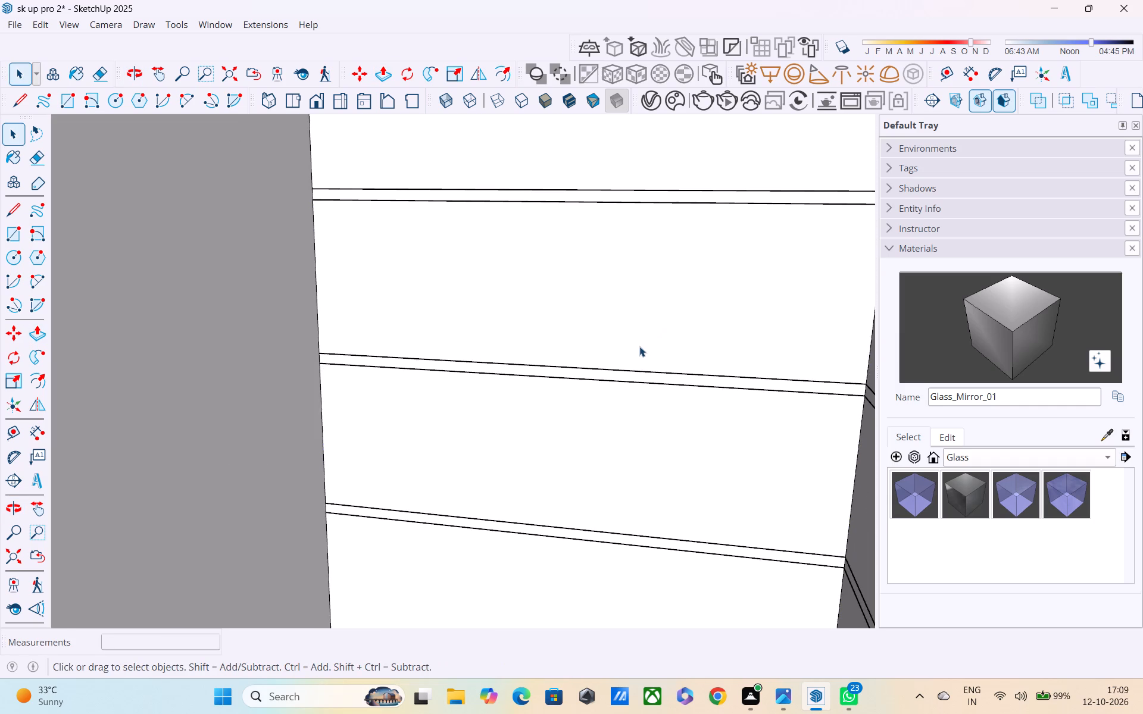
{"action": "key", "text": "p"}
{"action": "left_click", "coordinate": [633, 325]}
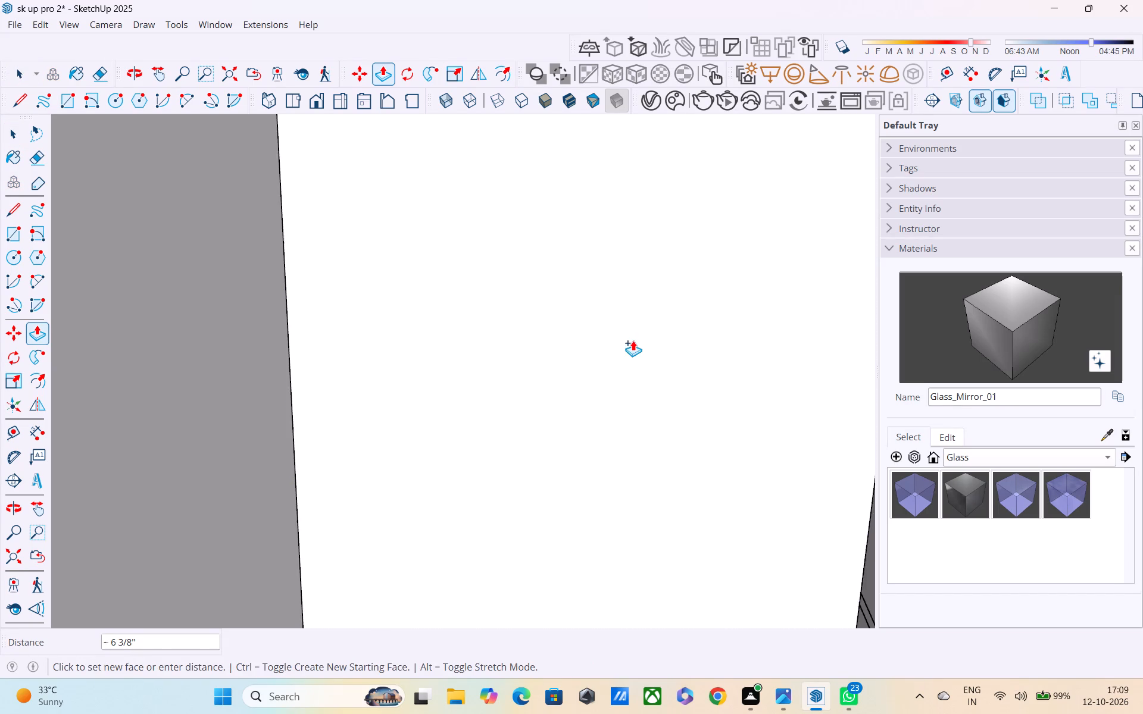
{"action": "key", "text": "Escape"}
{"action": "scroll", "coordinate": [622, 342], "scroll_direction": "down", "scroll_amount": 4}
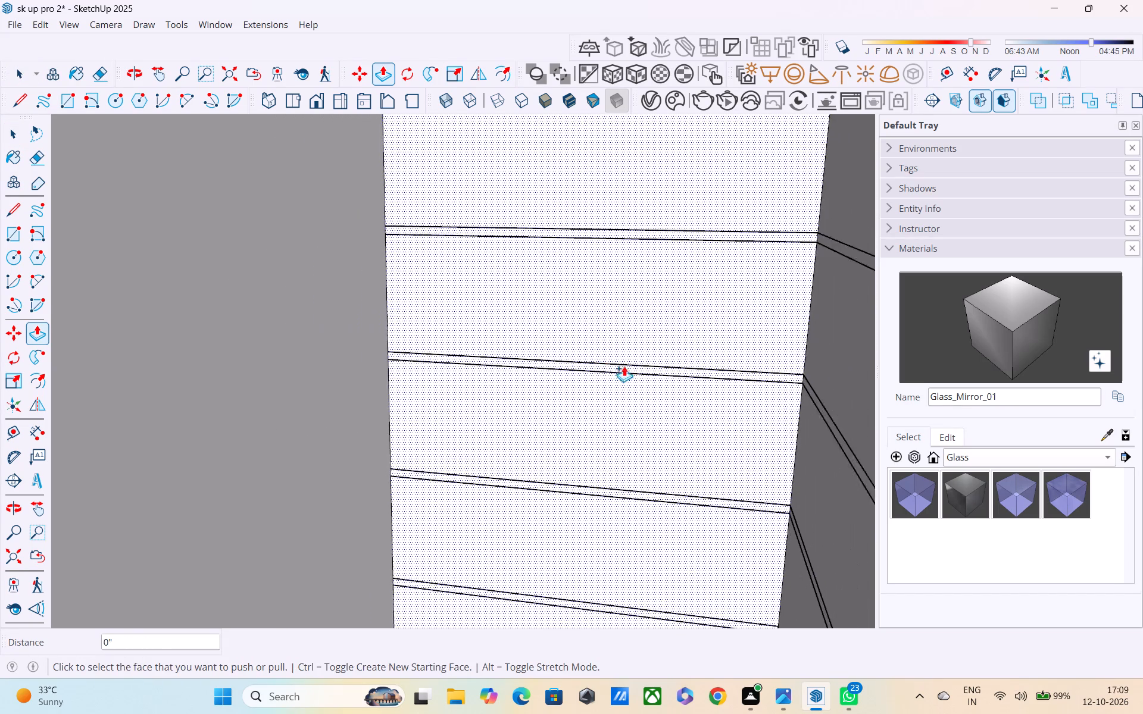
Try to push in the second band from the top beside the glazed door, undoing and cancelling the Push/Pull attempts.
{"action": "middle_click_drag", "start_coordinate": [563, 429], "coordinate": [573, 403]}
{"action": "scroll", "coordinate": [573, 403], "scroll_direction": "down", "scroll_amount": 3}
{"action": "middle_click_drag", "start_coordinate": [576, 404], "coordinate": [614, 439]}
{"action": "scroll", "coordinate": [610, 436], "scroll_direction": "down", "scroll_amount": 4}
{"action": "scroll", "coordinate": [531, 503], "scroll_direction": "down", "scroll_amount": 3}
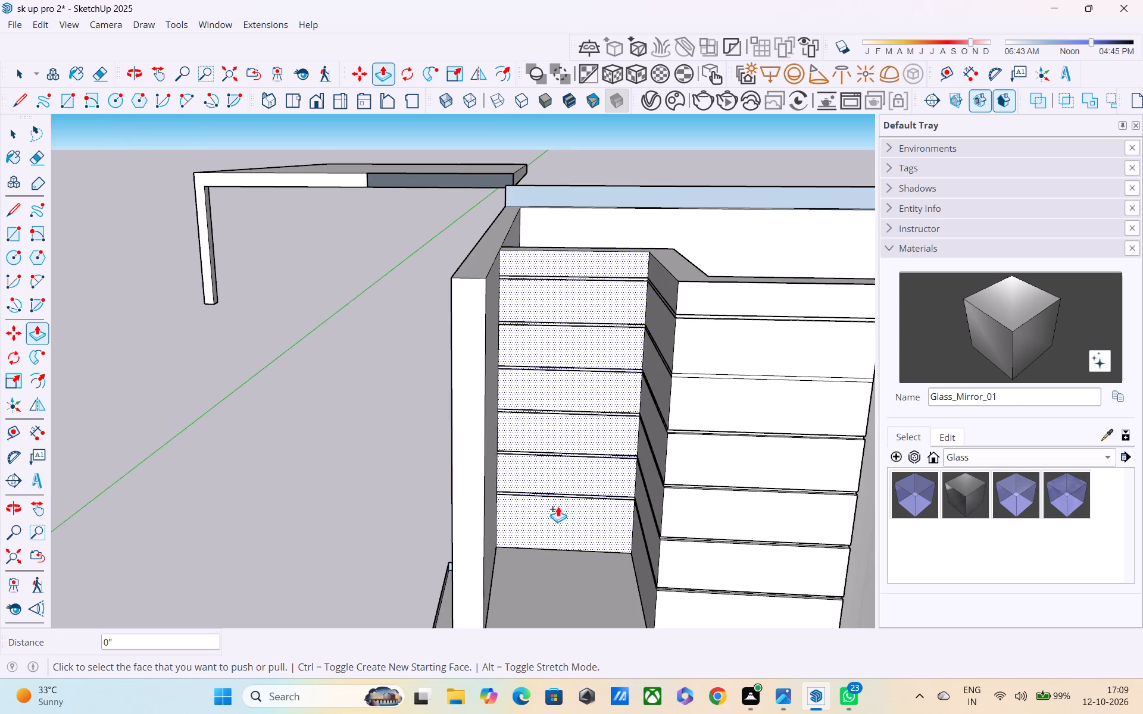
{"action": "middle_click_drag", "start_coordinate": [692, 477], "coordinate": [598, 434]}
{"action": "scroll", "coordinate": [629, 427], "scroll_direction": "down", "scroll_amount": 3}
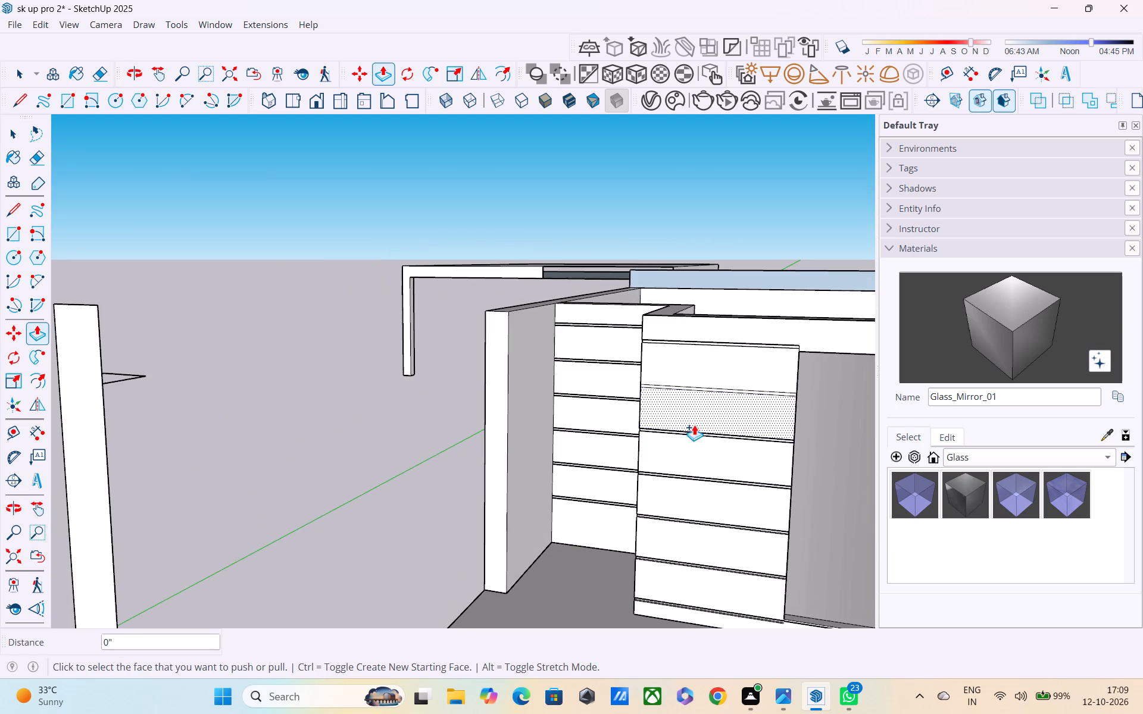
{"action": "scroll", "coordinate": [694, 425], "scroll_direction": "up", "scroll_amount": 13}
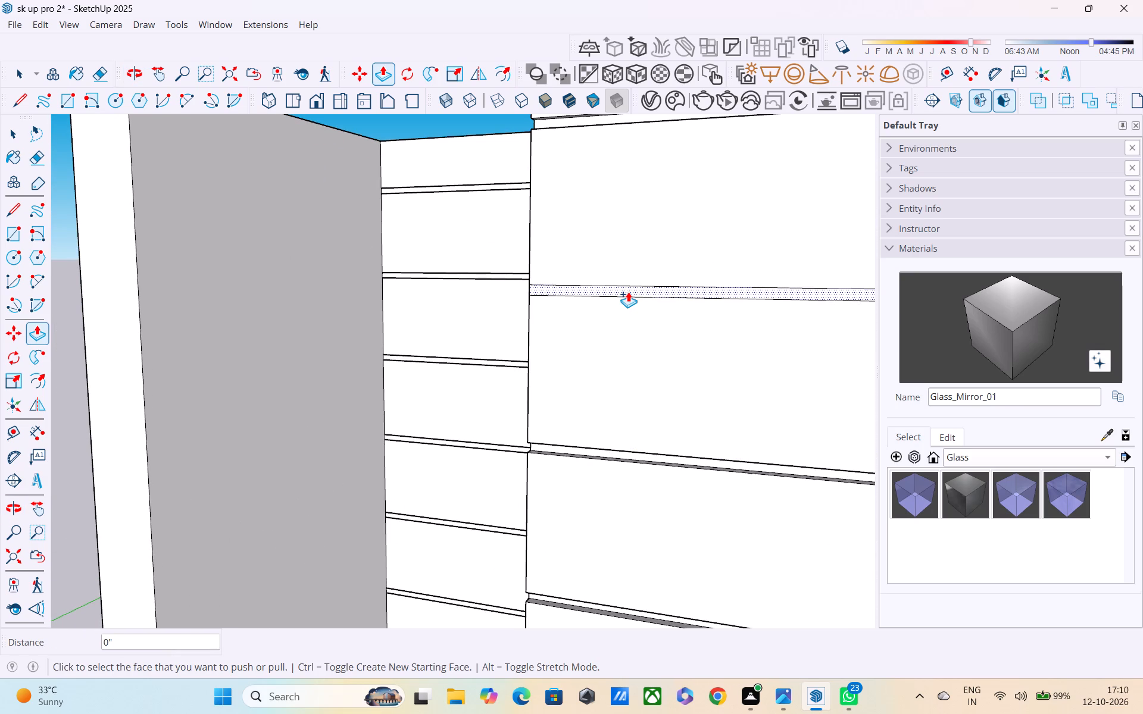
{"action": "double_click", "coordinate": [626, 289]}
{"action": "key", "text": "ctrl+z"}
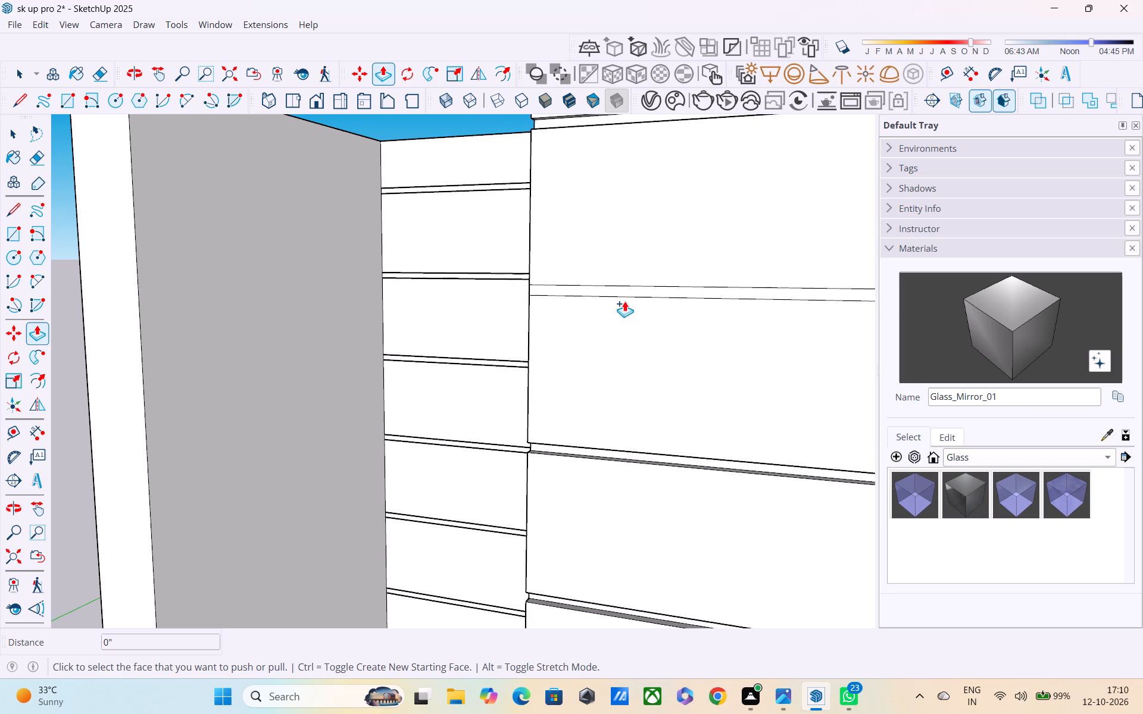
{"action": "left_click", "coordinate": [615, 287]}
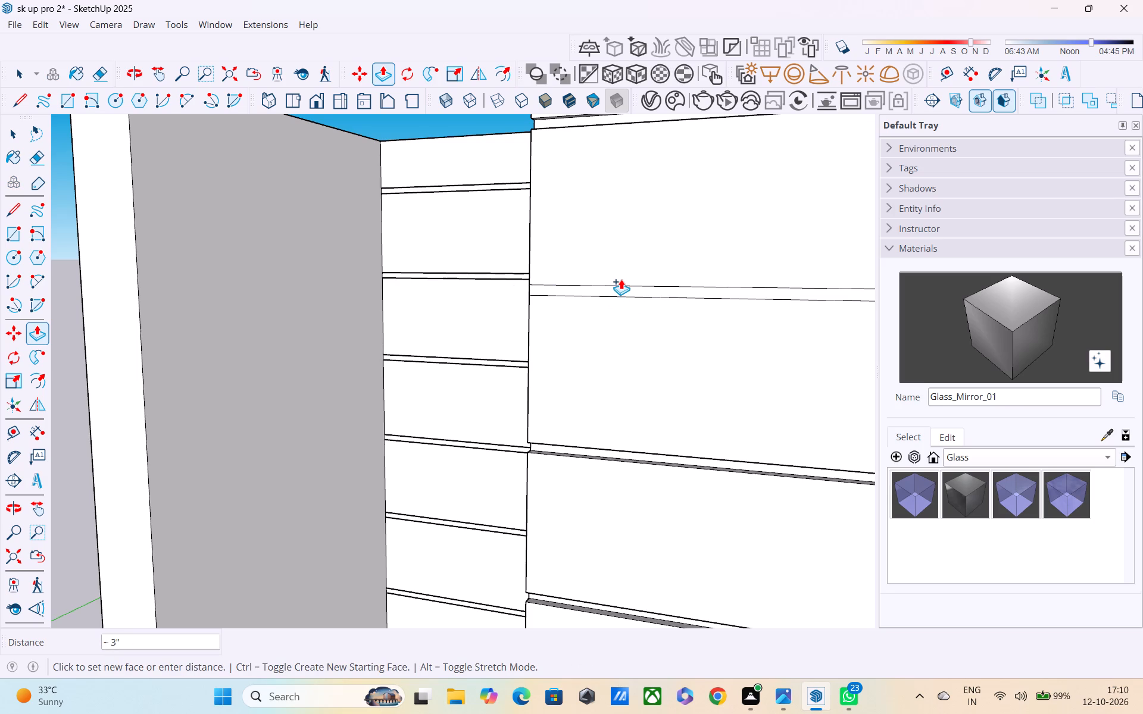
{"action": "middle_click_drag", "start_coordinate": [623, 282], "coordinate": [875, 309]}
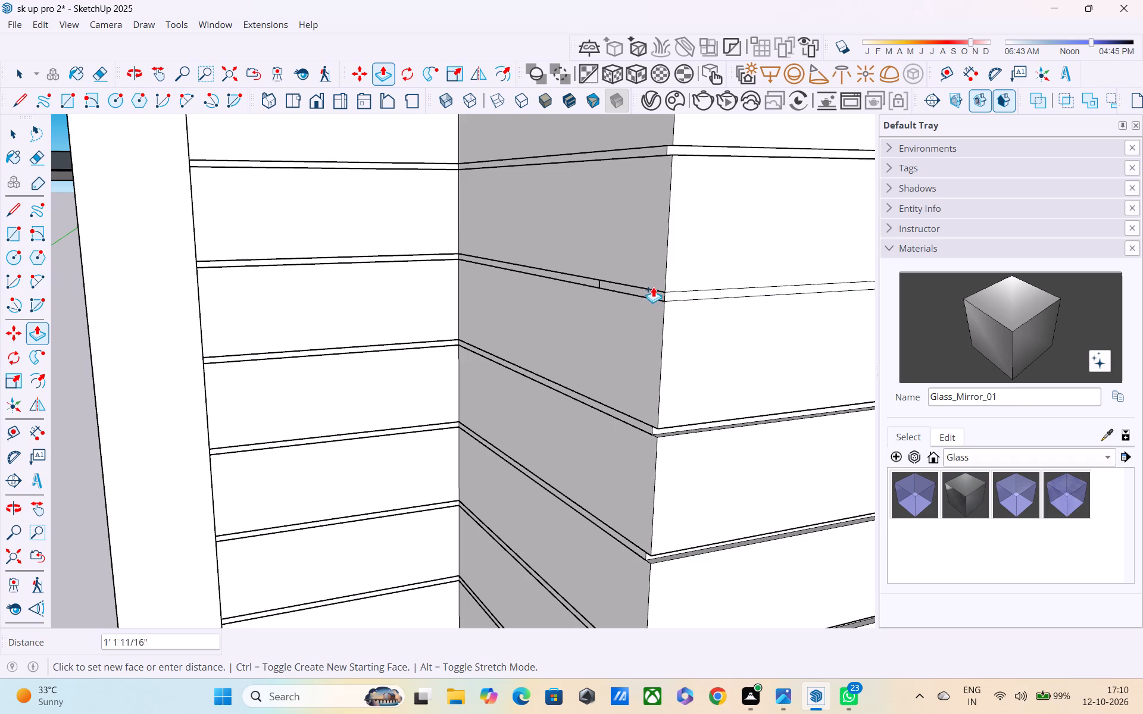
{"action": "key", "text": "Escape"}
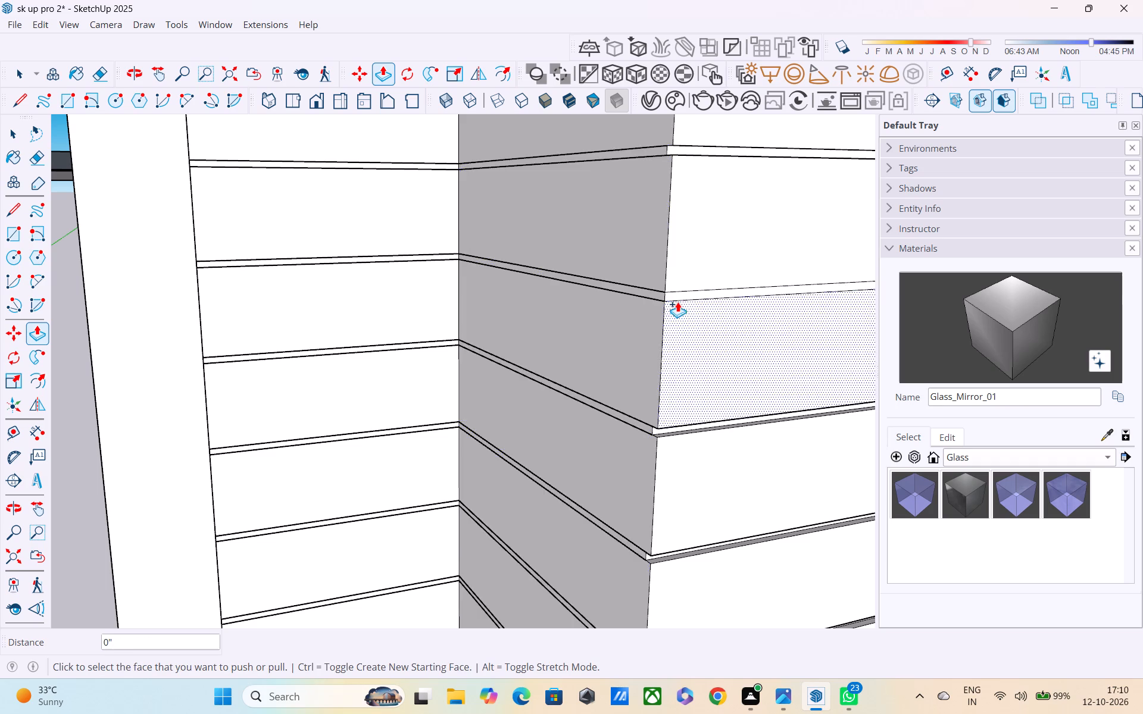
Recess the second band from the top beside the glazed door by 1", matching the groove below it.
{"action": "scroll", "coordinate": [680, 299], "scroll_direction": "up", "scroll_amount": 2}
{"action": "left_click", "coordinate": [677, 292]}
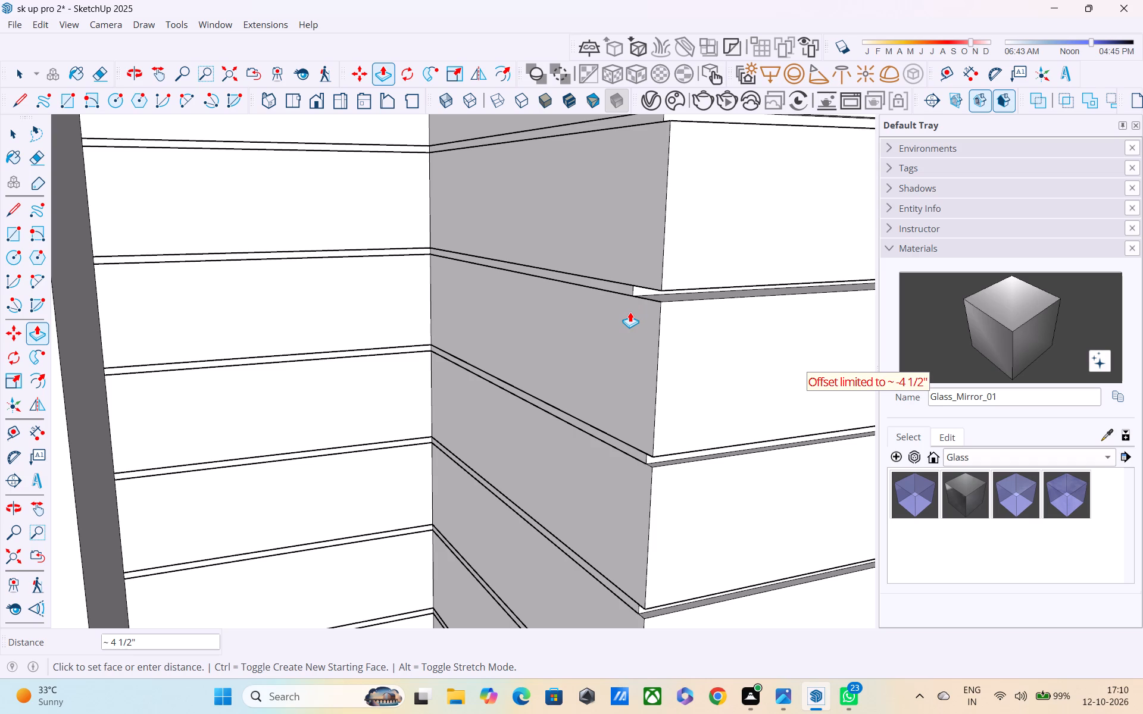
{"action": "left_click", "coordinate": [644, 453]}
{"action": "scroll", "coordinate": [636, 442], "scroll_direction": "down", "scroll_amount": 3}
{"action": "key", "text": "Escape"}
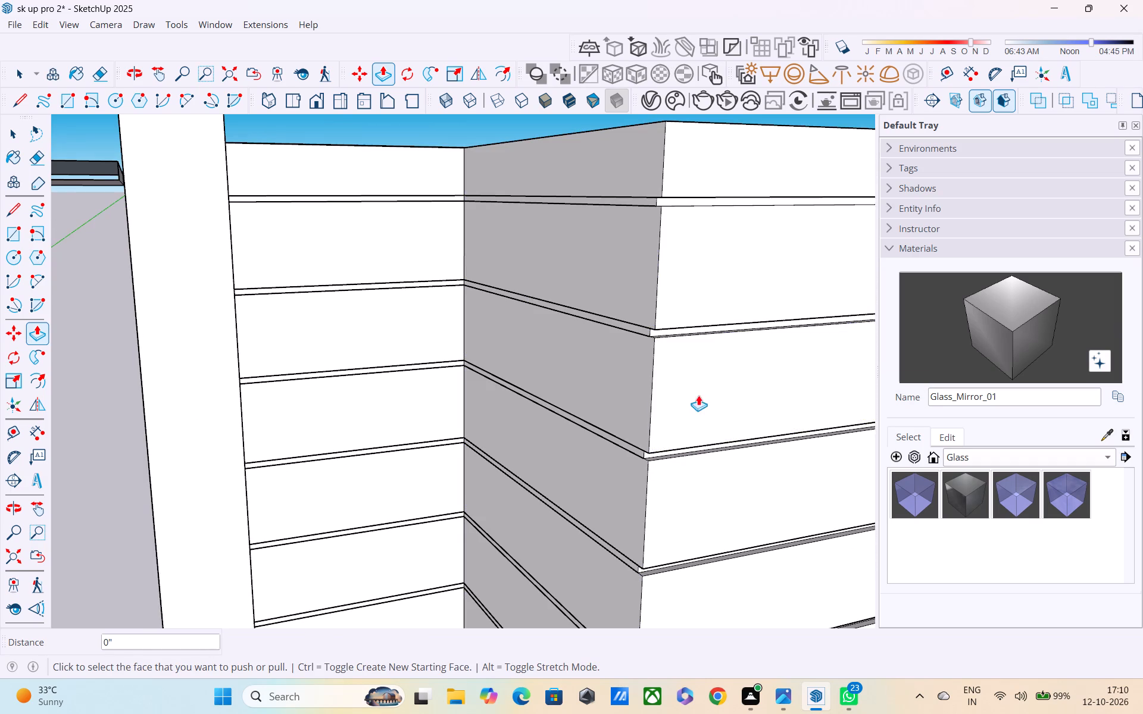
Examine the grooves beside the glazed door, and the building and detached canopy from outside.
{"action": "middle_click_drag", "start_coordinate": [683, 277], "coordinate": [542, 298]}
{"action": "scroll", "coordinate": [542, 299], "scroll_direction": "down", "scroll_amount": 4}
{"action": "key", "text": "Escape"}
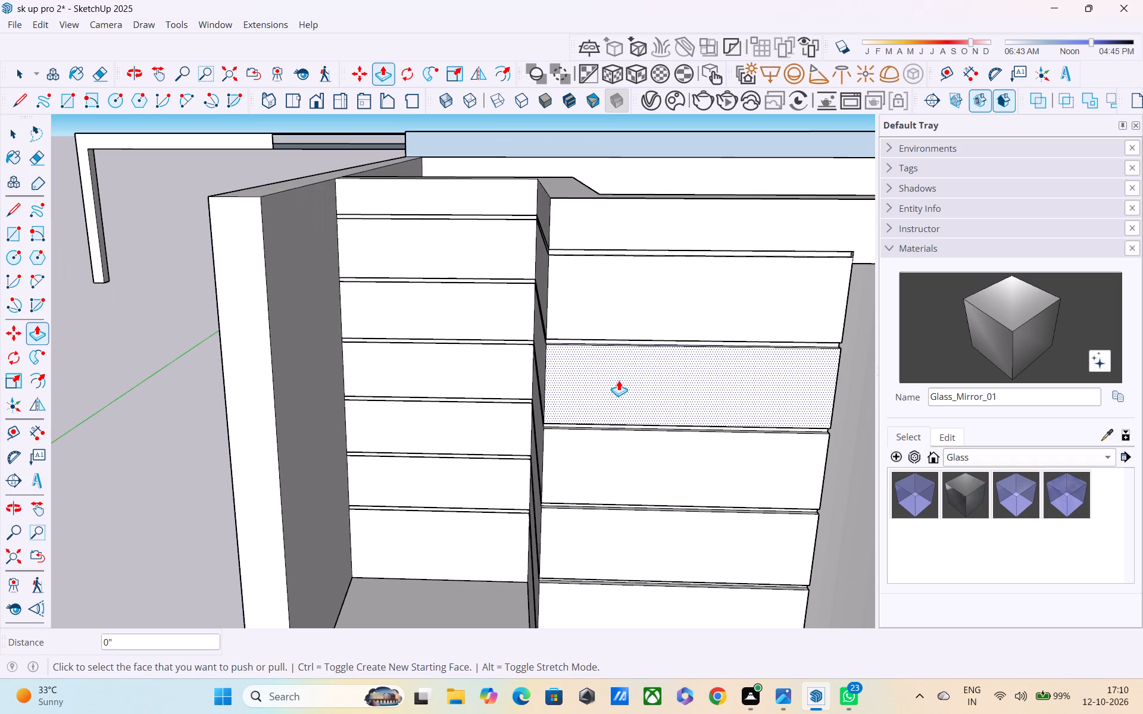
{"action": "key", "text": "Escape"}
{"action": "scroll", "coordinate": [619, 380], "scroll_direction": "down", "scroll_amount": 3}
{"action": "middle_click_drag", "start_coordinate": [619, 383], "coordinate": [601, 352]}
{"action": "scroll", "coordinate": [601, 352], "scroll_direction": "up", "scroll_amount": 1}
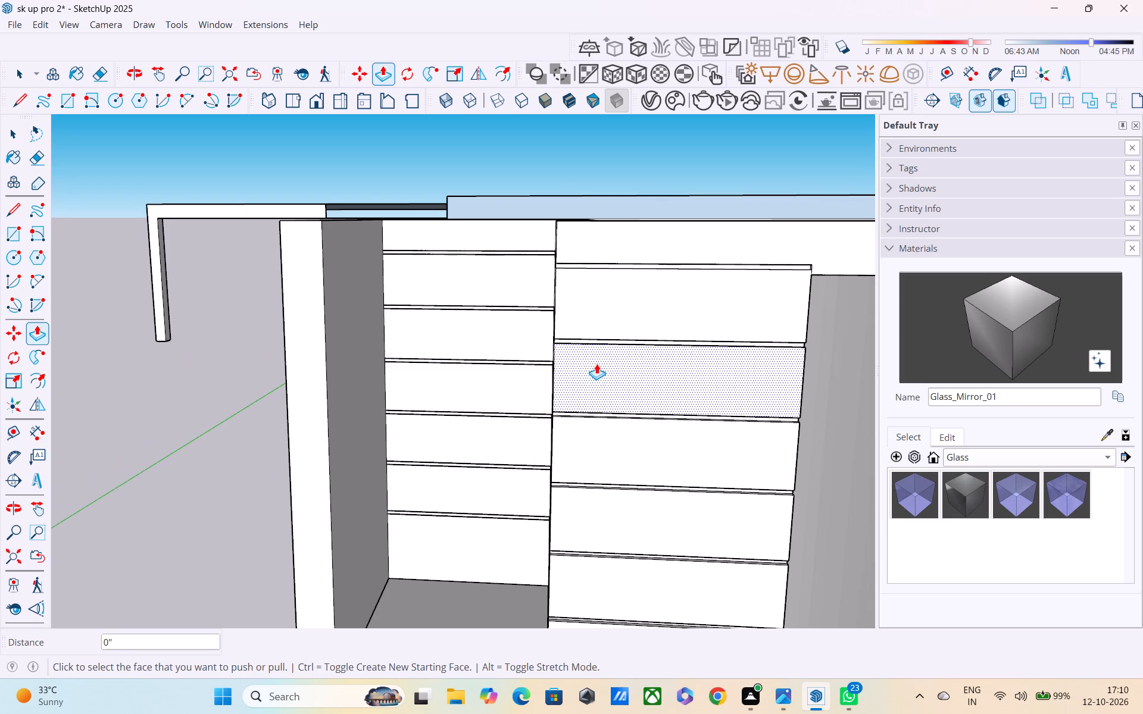
{"action": "scroll", "coordinate": [604, 346], "scroll_direction": "down", "scroll_amount": 3}
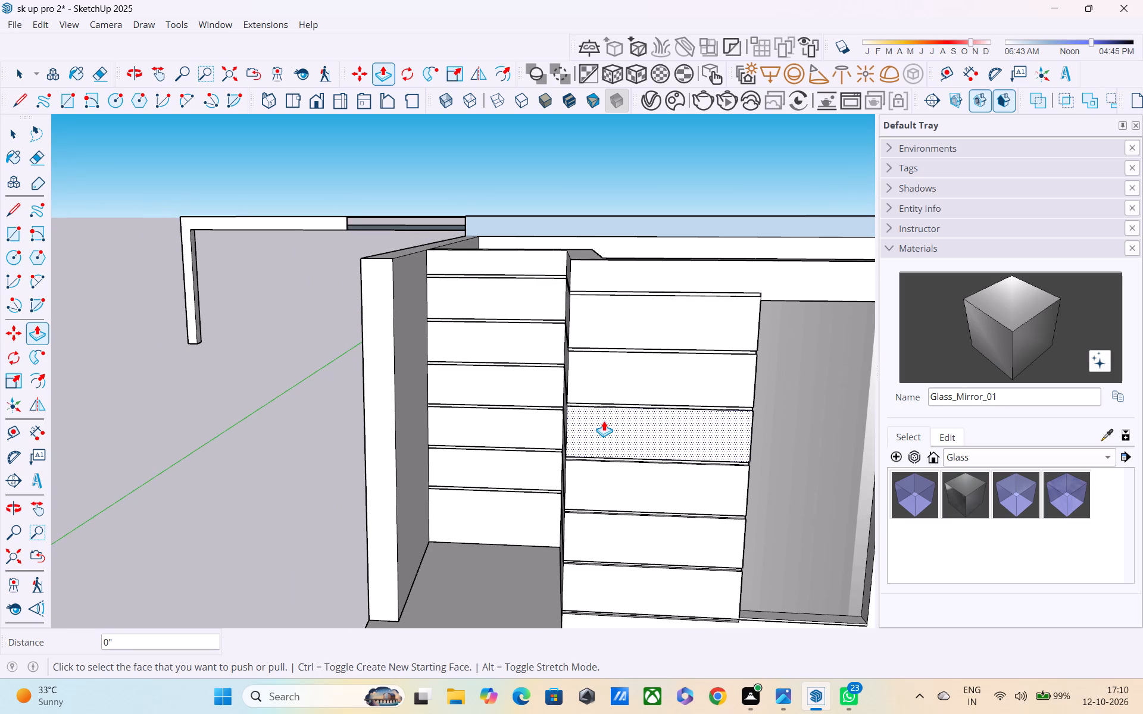
{"action": "scroll", "coordinate": [604, 421], "scroll_direction": "down", "scroll_amount": 14}
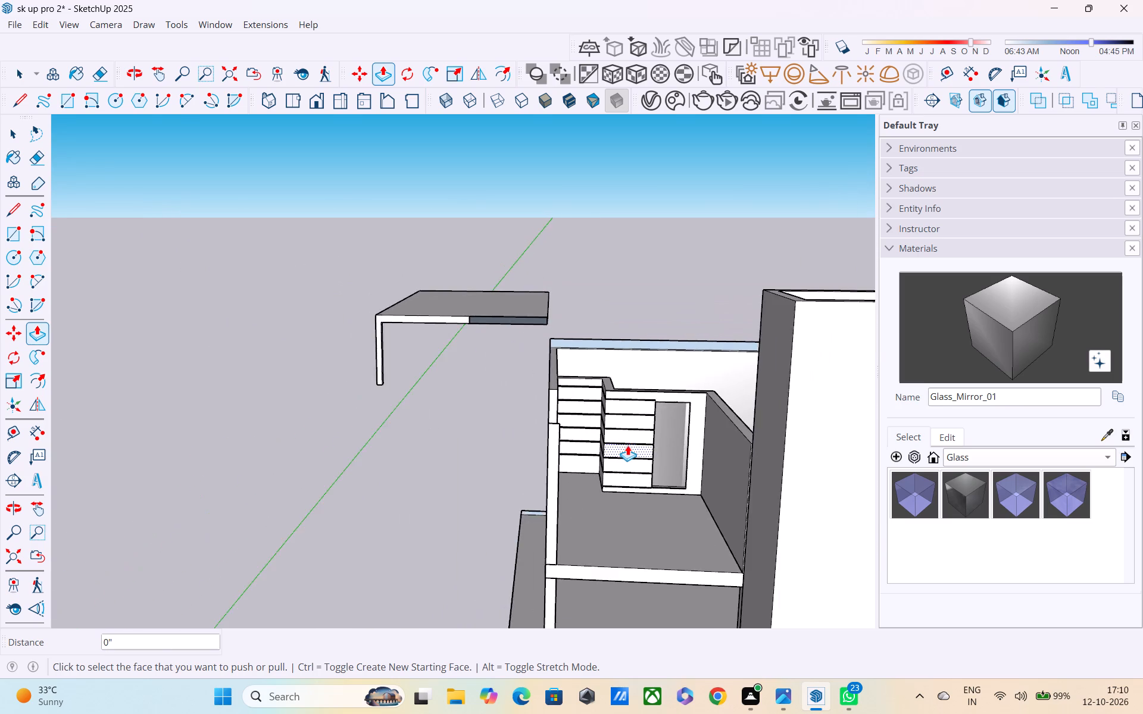
{"action": "scroll", "coordinate": [628, 445], "scroll_direction": "down", "scroll_amount": 4}
{"action": "middle_click_drag", "start_coordinate": [662, 444], "coordinate": [653, 410]}
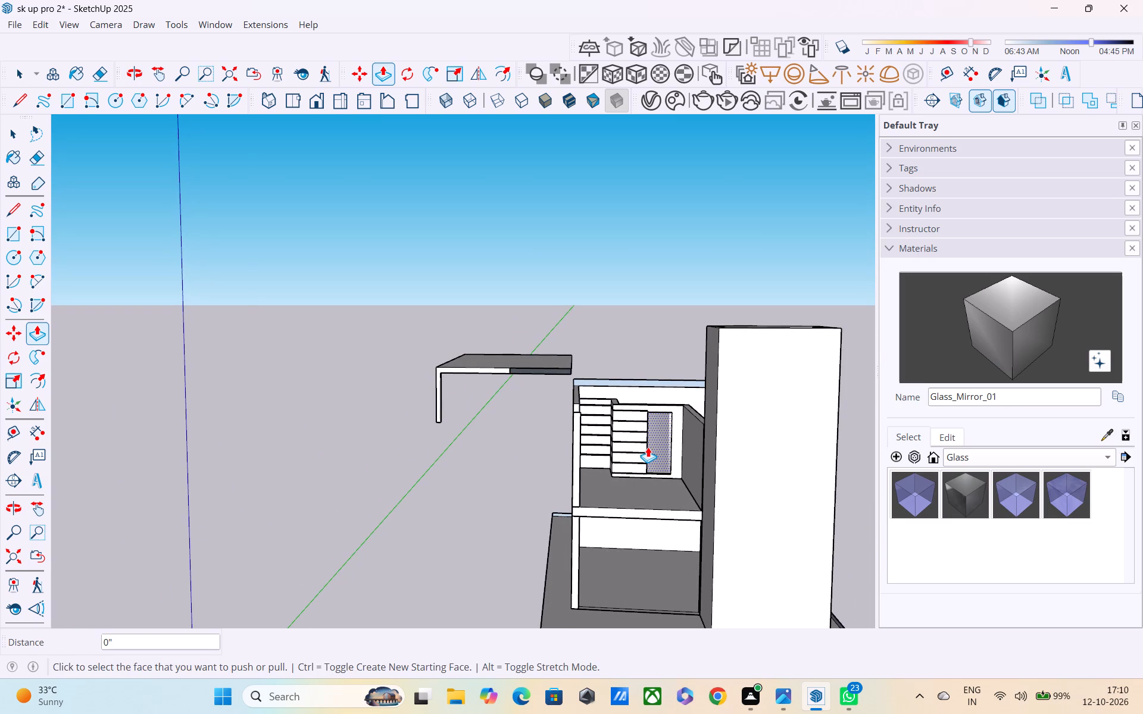
{"action": "scroll", "coordinate": [648, 447], "scroll_direction": "down", "scroll_amount": 2}
{"action": "middle_click_drag", "start_coordinate": [647, 447], "coordinate": [667, 484]}
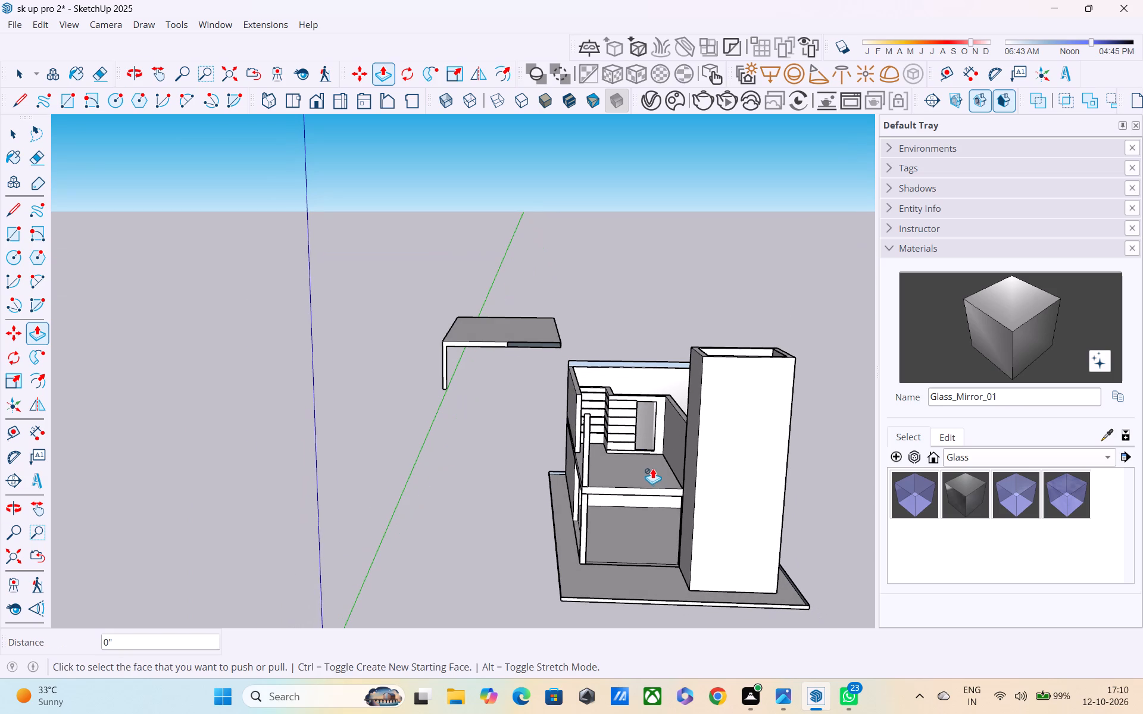
{"action": "middle_click_drag", "start_coordinate": [647, 464], "coordinate": [768, 461]}
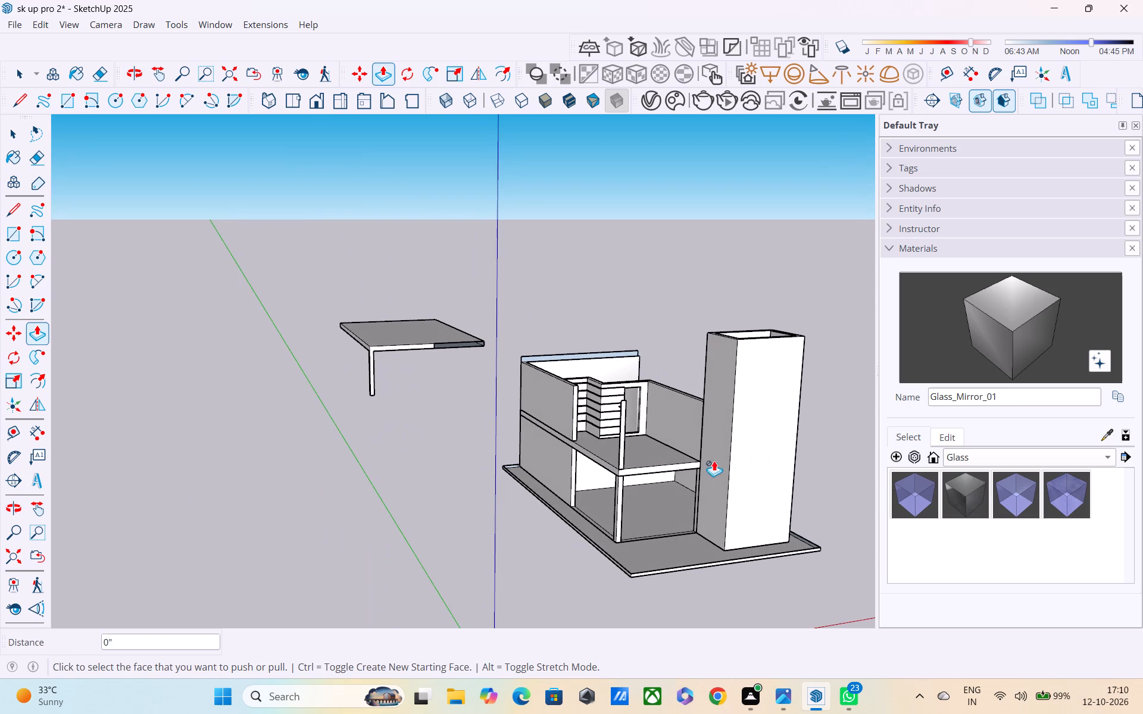
{"action": "middle_click_drag", "start_coordinate": [657, 450], "coordinate": [571, 456]}
{"action": "middle_click_drag", "start_coordinate": [568, 462], "coordinate": [567, 440]}
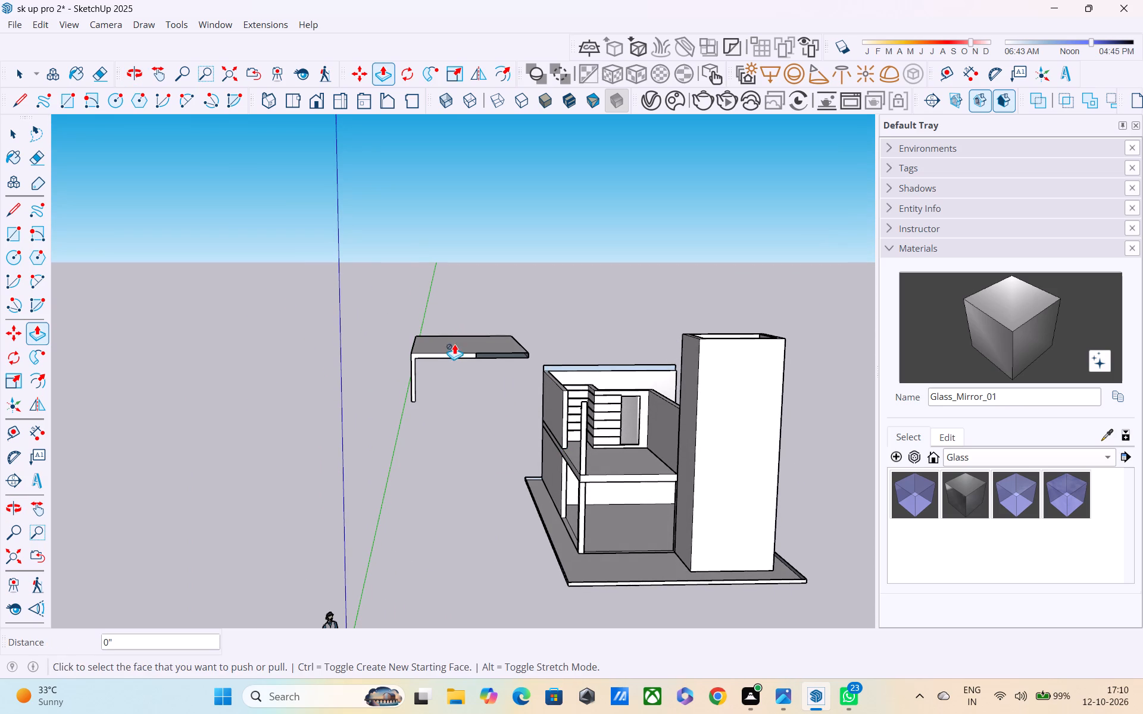
{"action": "key", "text": "grave"}
{"action": "key", "text": "Escape"}
{"action": "key", "text": "Escape"}
{"action": "key", "text": "space"}
{"action": "key", "text": "space"}
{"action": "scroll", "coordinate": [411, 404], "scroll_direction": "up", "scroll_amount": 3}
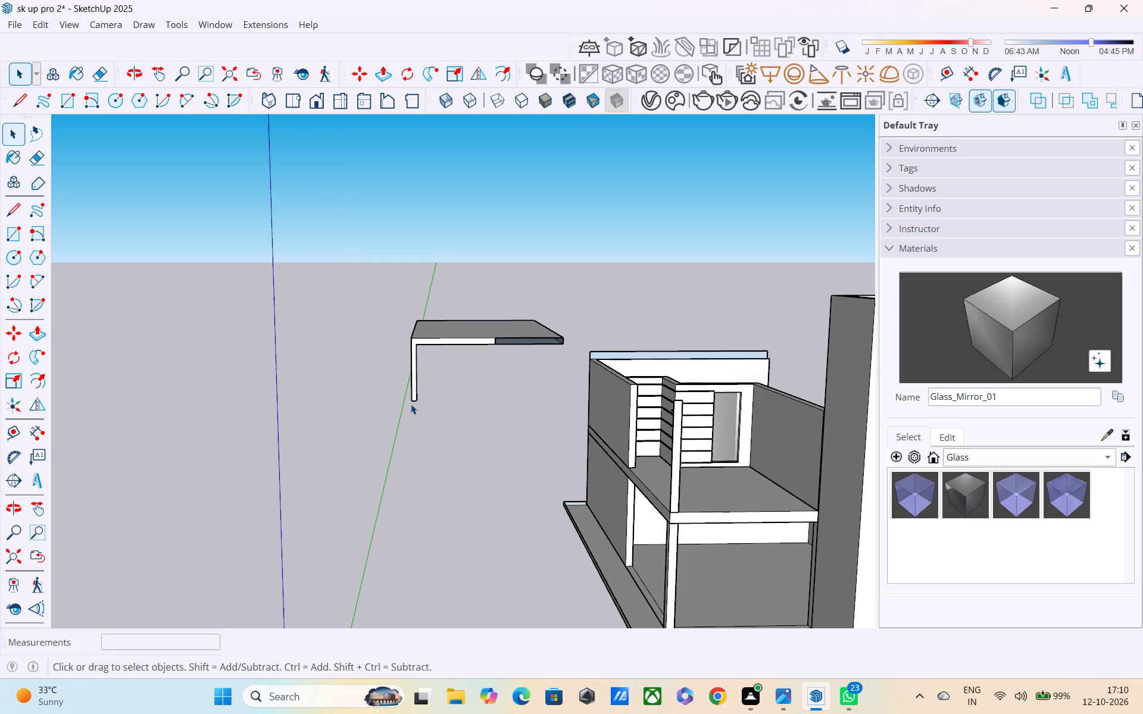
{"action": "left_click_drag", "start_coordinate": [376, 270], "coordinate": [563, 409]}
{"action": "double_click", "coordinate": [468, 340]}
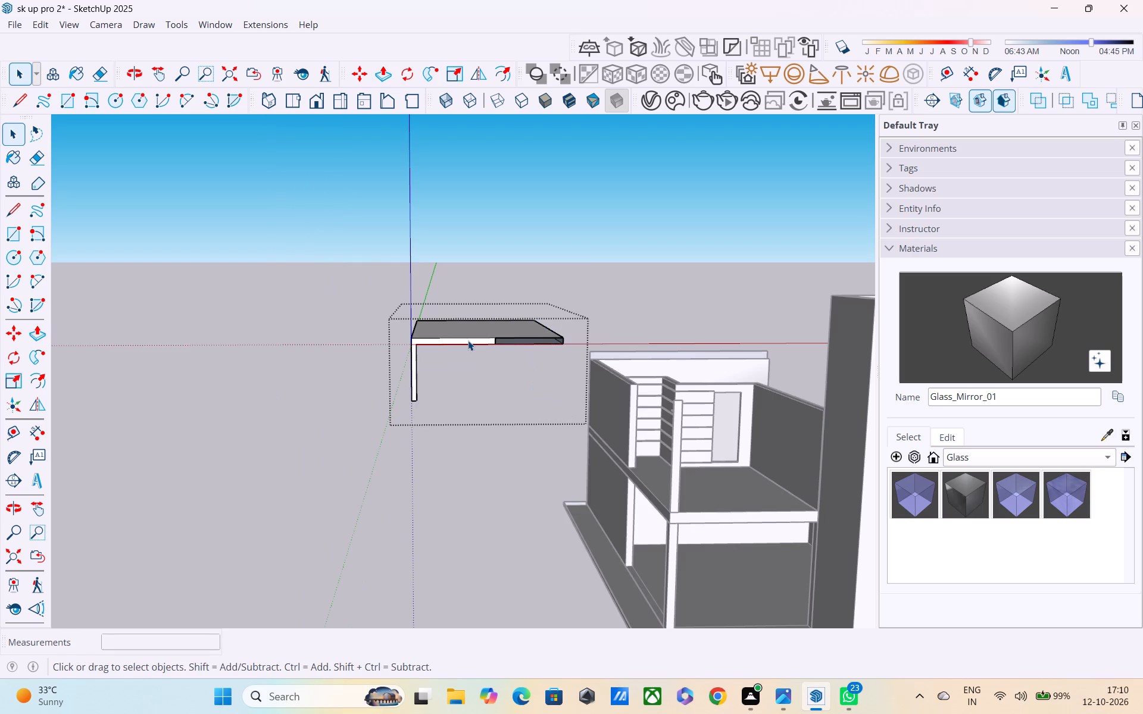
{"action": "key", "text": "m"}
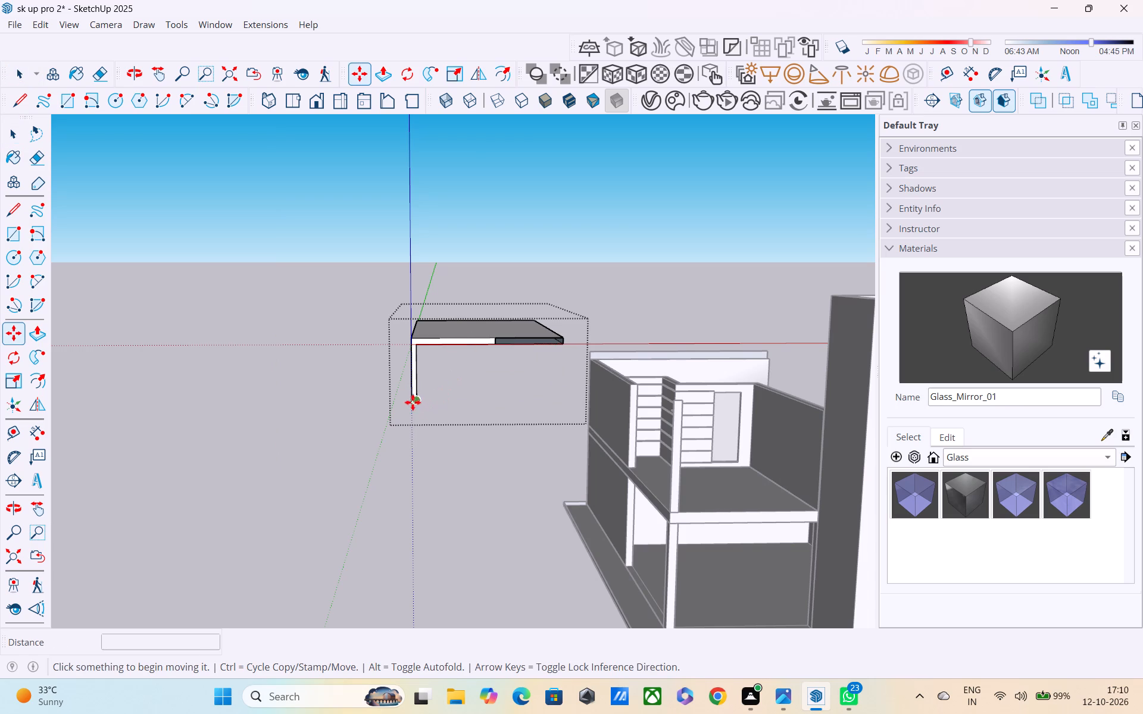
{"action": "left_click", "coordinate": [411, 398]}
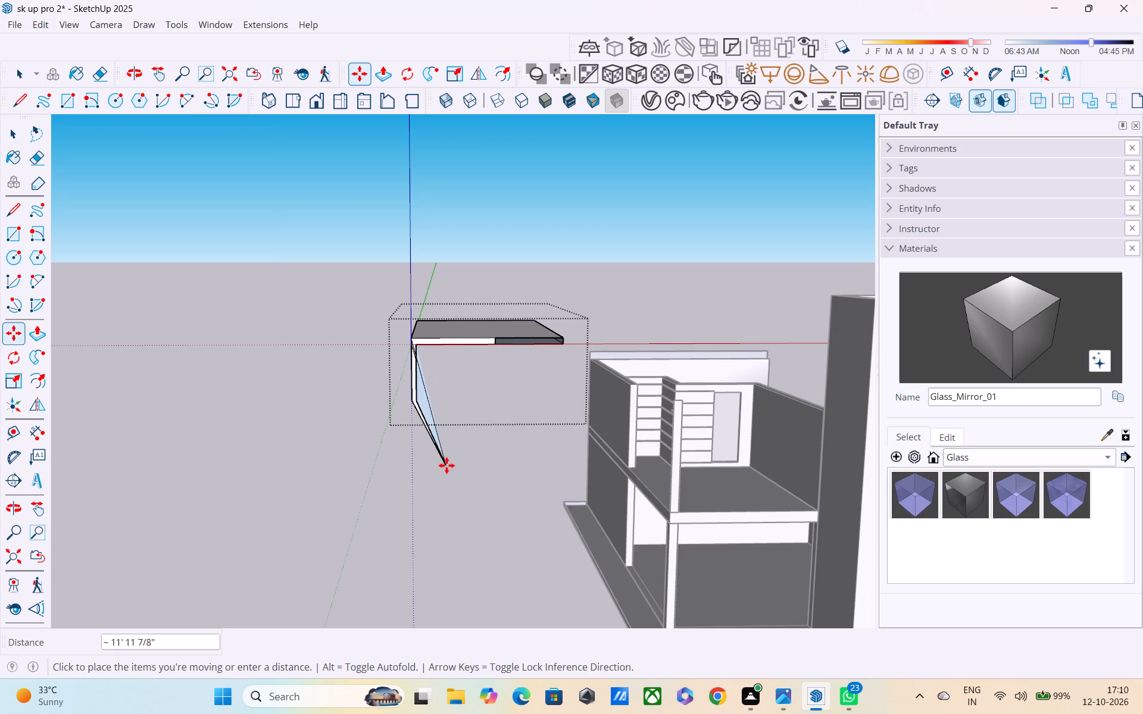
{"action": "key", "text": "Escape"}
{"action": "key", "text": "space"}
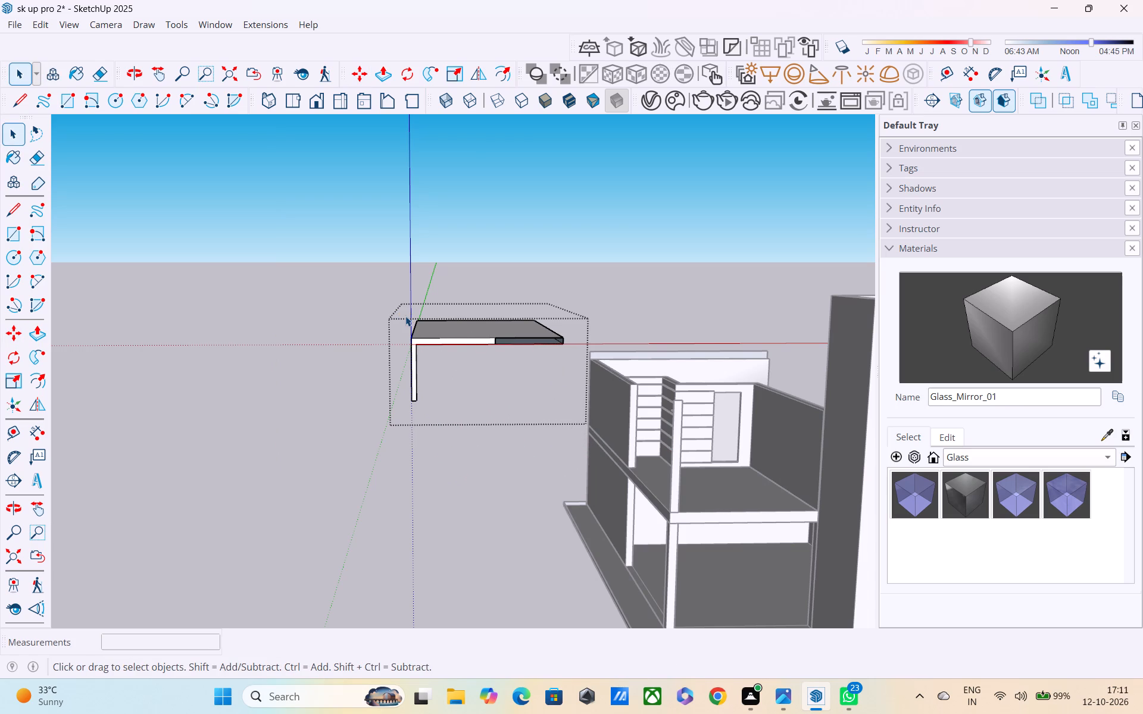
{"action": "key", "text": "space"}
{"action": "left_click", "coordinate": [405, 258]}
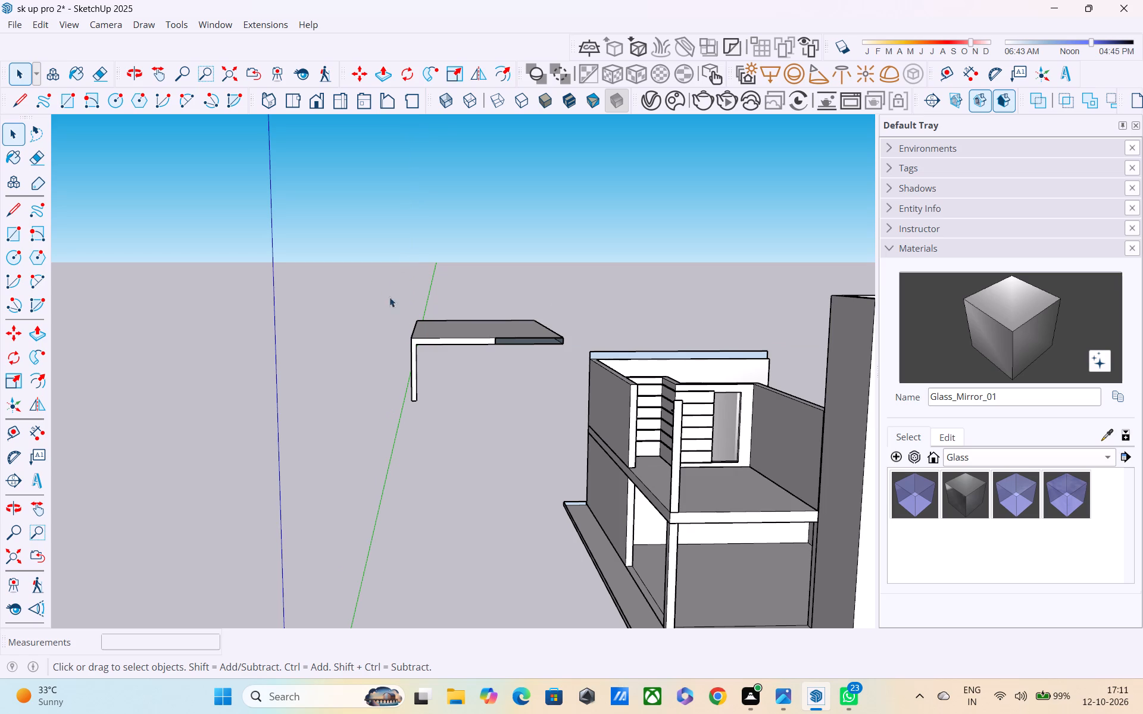
Move the detached L-shaped roof canopy onto the building, placing its post's bottom corner on the upper floor slab's front corner.
{"action": "key", "text": "m"}
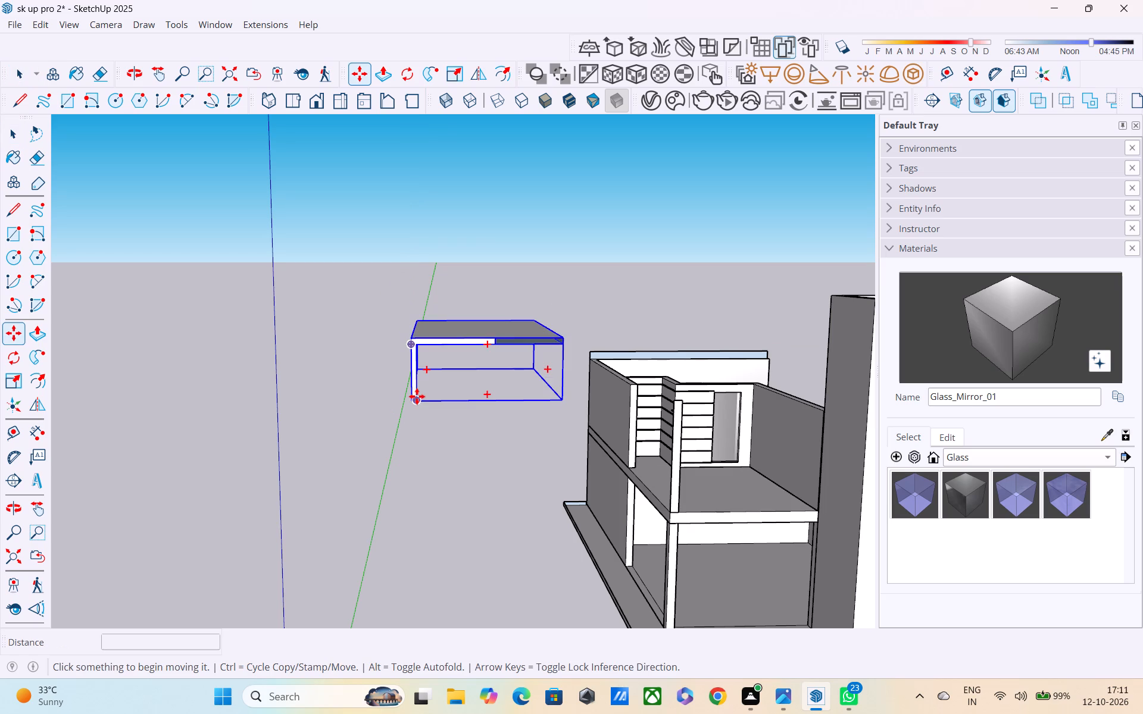
{"action": "left_click", "coordinate": [414, 400]}
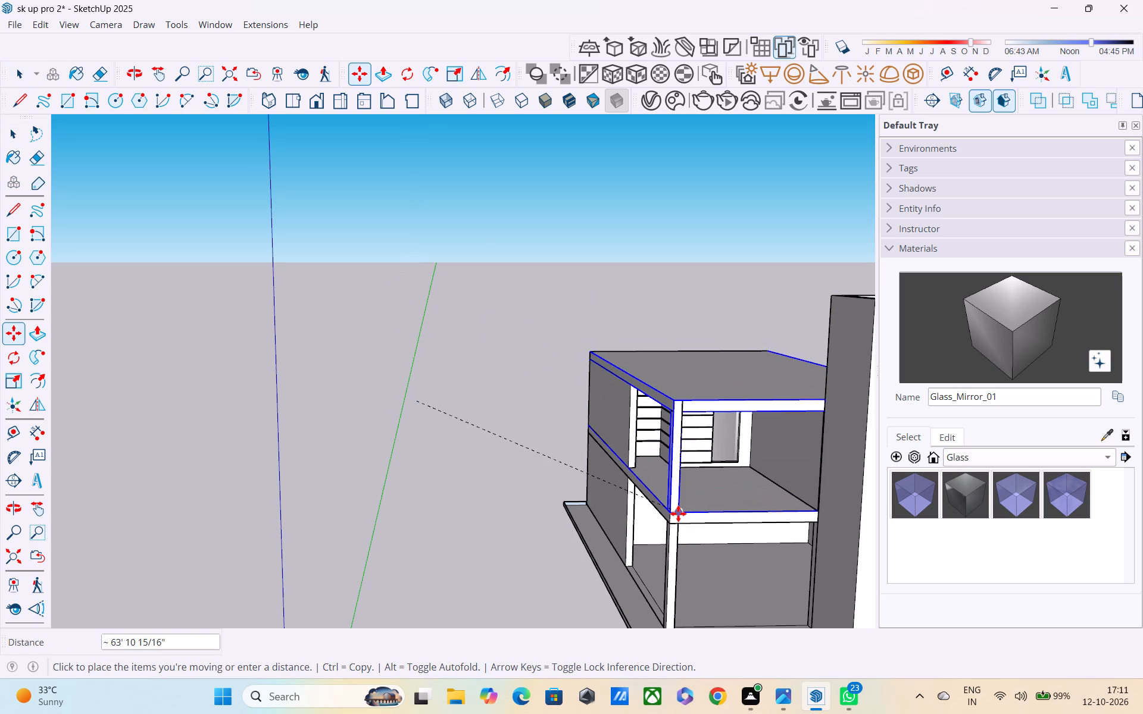
{"action": "left_click", "coordinate": [678, 513]}
{"action": "middle_click_drag", "start_coordinate": [663, 512], "coordinate": [567, 451]}
{"action": "scroll", "coordinate": [586, 459], "scroll_direction": "down", "scroll_amount": 3}
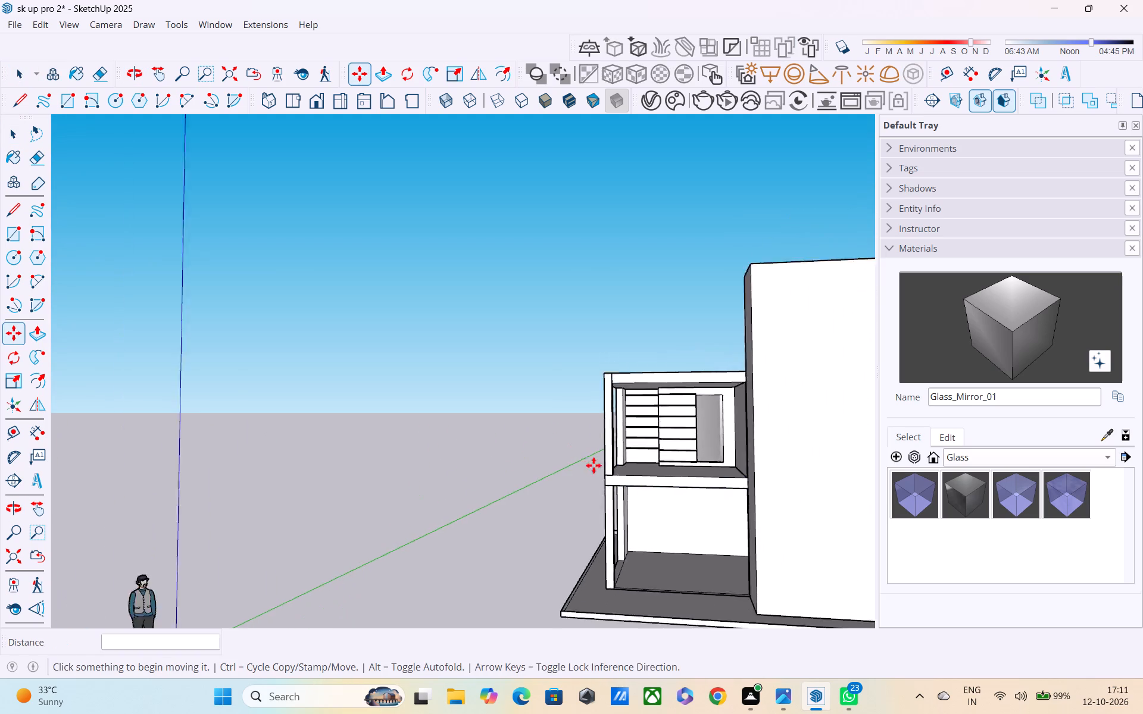
{"action": "scroll", "coordinate": [594, 465], "scroll_direction": "down", "scroll_amount": 2}
{"action": "key", "text": "Escape"}
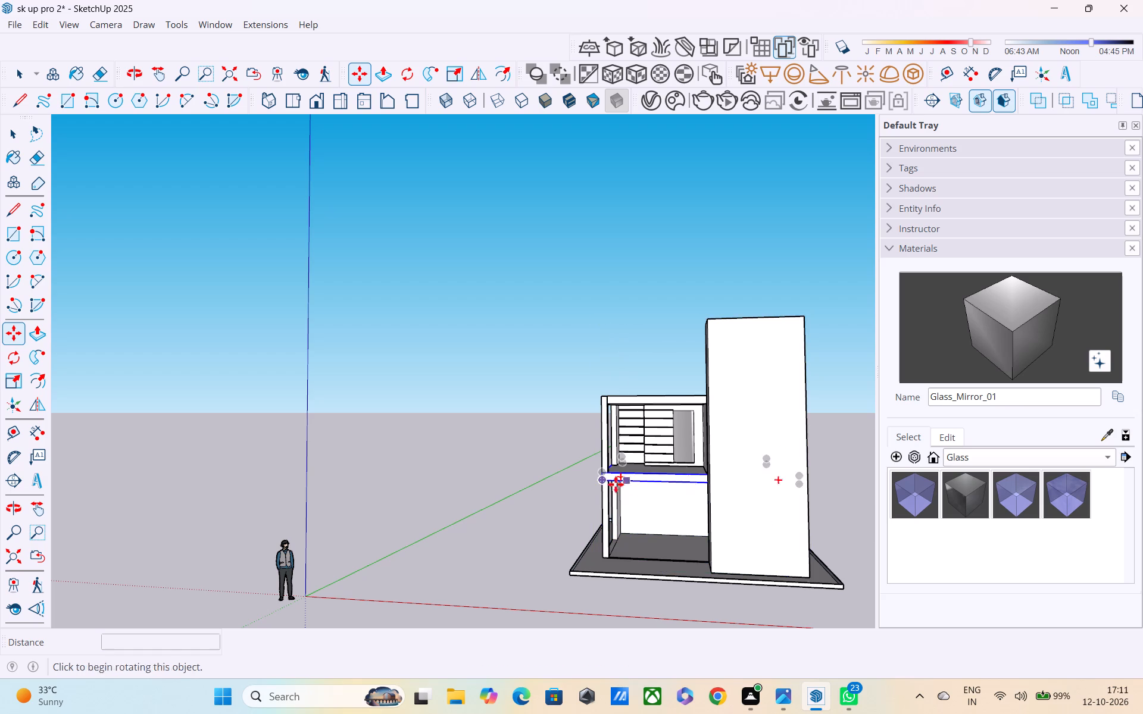
{"action": "key", "text": "space"}
Examine the repositioned roof canopy on the building from above, the front and the corner where its post meets the roof.
{"action": "middle_click_drag", "start_coordinate": [448, 462], "coordinate": [504, 519]}
{"action": "scroll", "coordinate": [654, 425], "scroll_direction": "up", "scroll_amount": 2}
{"action": "middle_click_drag", "start_coordinate": [720, 406], "coordinate": [688, 477]}
{"action": "scroll", "coordinate": [686, 474], "scroll_direction": "down", "scroll_amount": 5}
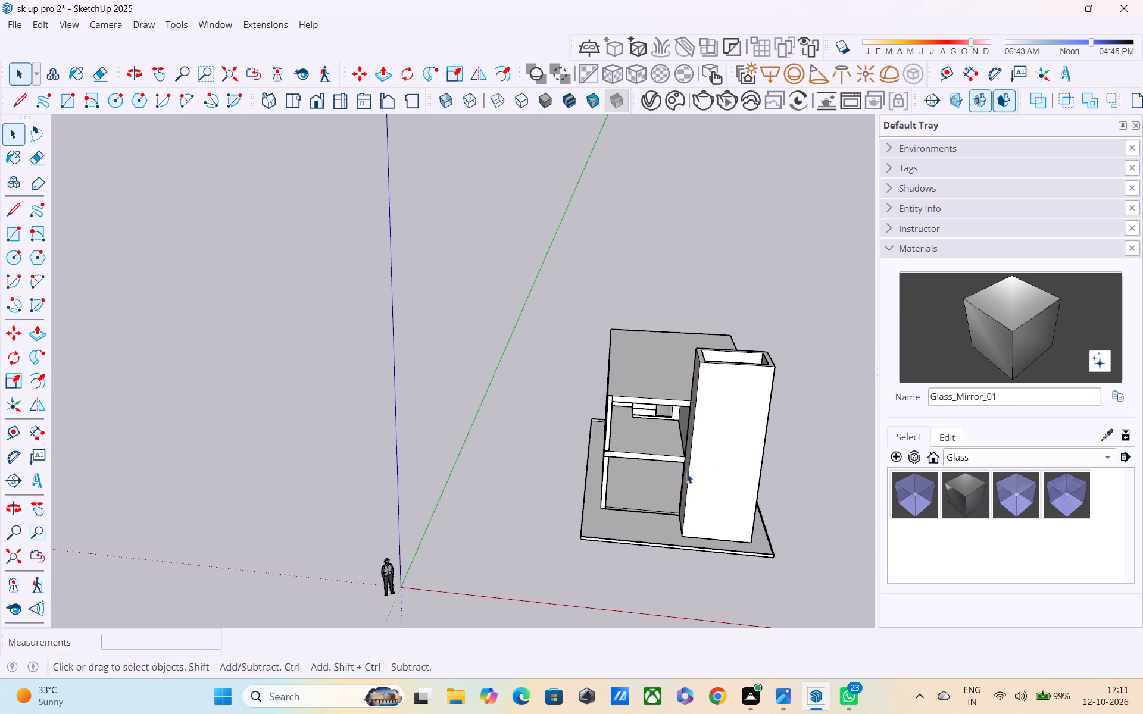
{"action": "middle_click_drag", "start_coordinate": [690, 467], "coordinate": [661, 422]}
{"action": "scroll", "coordinate": [670, 403], "scroll_direction": "up", "scroll_amount": 1}
{"action": "scroll", "coordinate": [674, 395], "scroll_direction": "down", "scroll_amount": 3}
{"action": "middle_click_drag", "start_coordinate": [679, 396], "coordinate": [683, 342]}
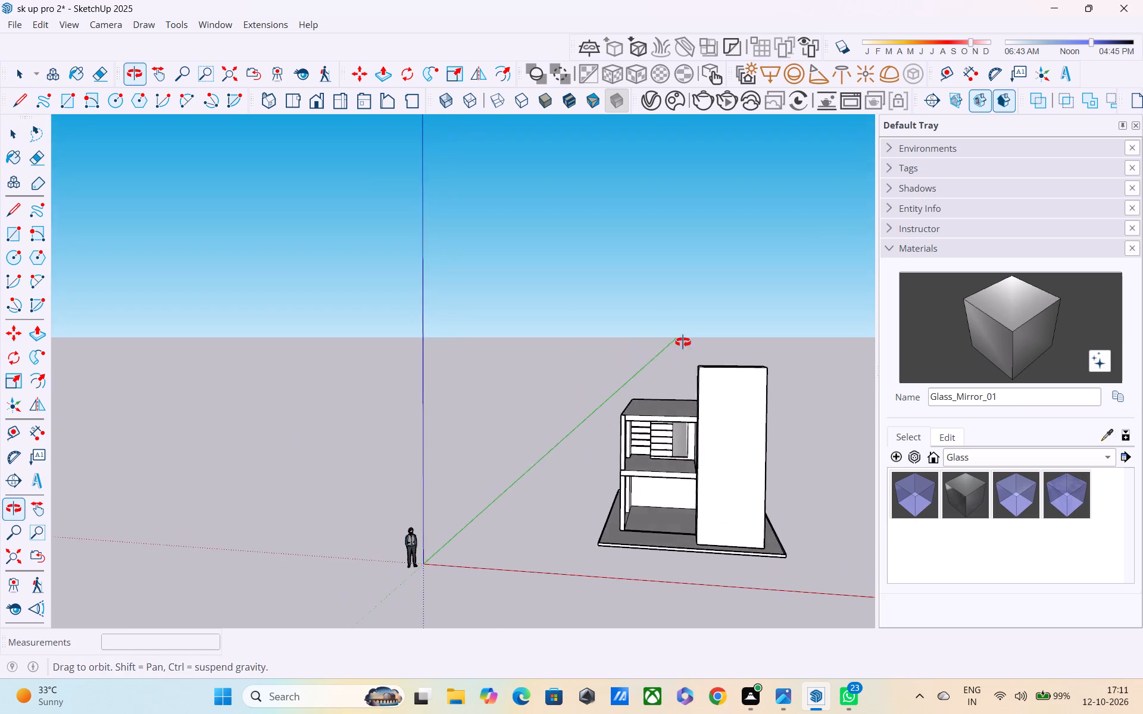
{"action": "scroll", "coordinate": [683, 342], "scroll_direction": "up", "scroll_amount": 1}
{"action": "middle_click_drag", "start_coordinate": [683, 342], "coordinate": [686, 346]}
{"action": "middle_click_drag", "start_coordinate": [685, 390], "coordinate": [669, 349]}
{"action": "scroll", "coordinate": [592, 448], "scroll_direction": "up", "scroll_amount": 2}
{"action": "scroll", "coordinate": [686, 442], "scroll_direction": "up", "scroll_amount": 4}
{"action": "scroll", "coordinate": [630, 414], "scroll_direction": "up", "scroll_amount": 4}
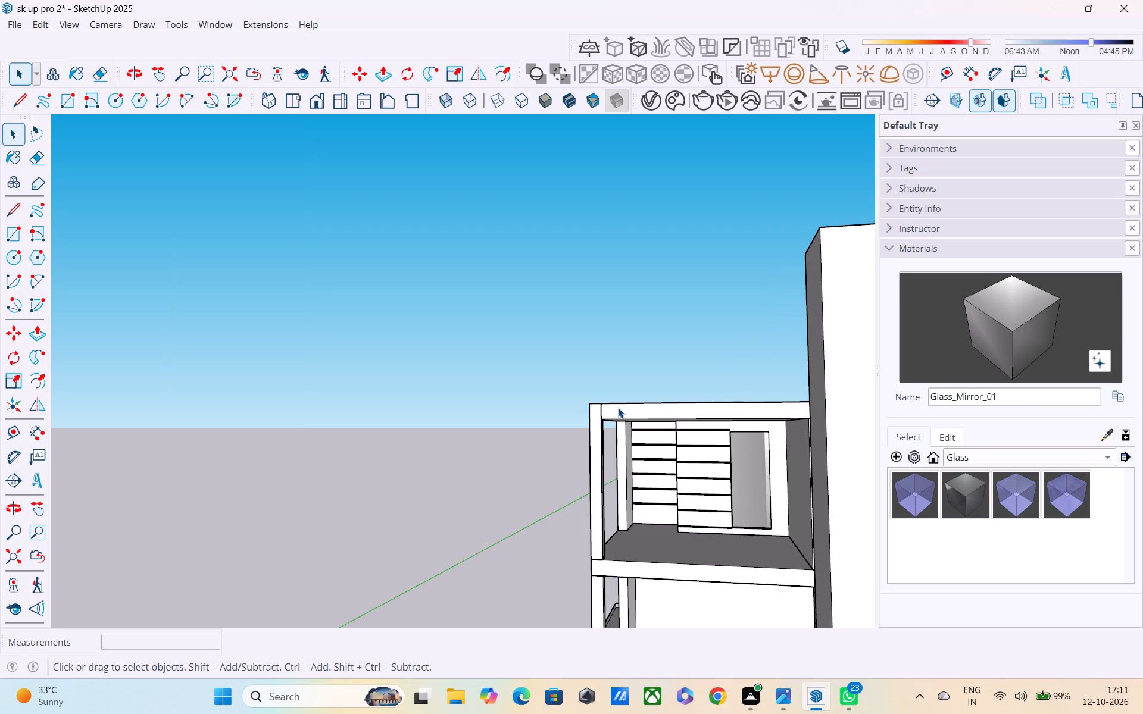
{"action": "scroll", "coordinate": [613, 409], "scroll_direction": "up", "scroll_amount": 4}
{"action": "scroll", "coordinate": [607, 414], "scroll_direction": "down", "scroll_amount": 4}
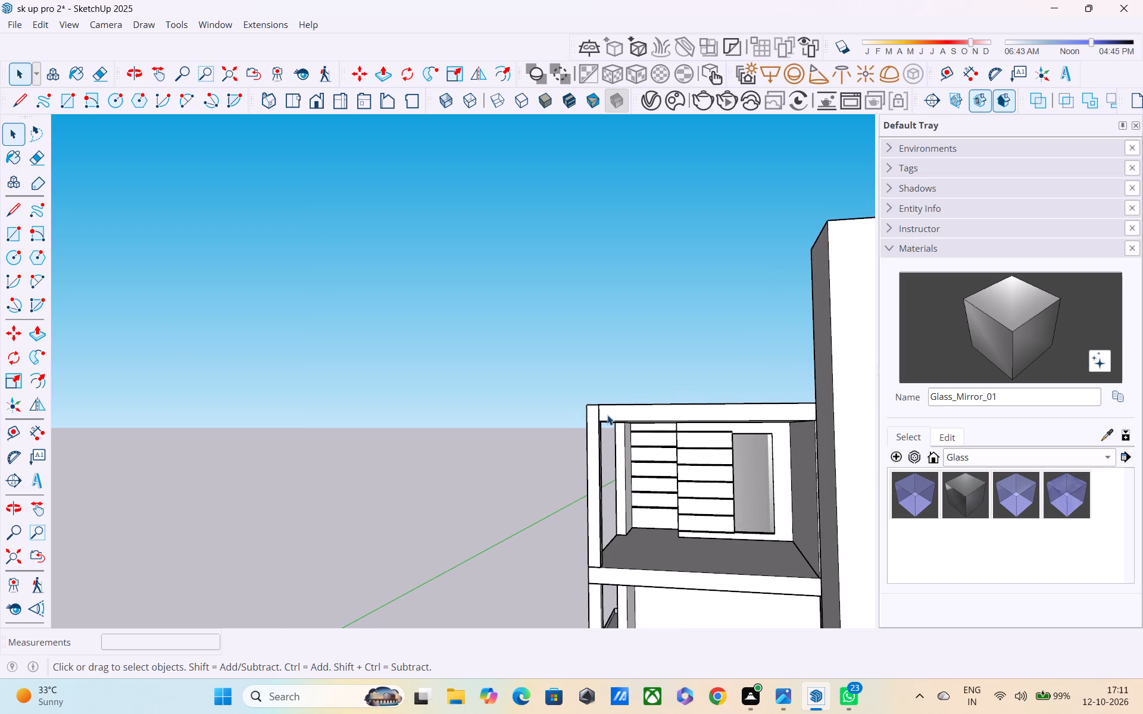
{"action": "middle_click_drag", "start_coordinate": [607, 415], "coordinate": [640, 438]}
{"action": "scroll", "coordinate": [640, 438], "scroll_direction": "up", "scroll_amount": 1}
{"action": "middle_click_drag", "start_coordinate": [632, 437], "coordinate": [781, 437]}
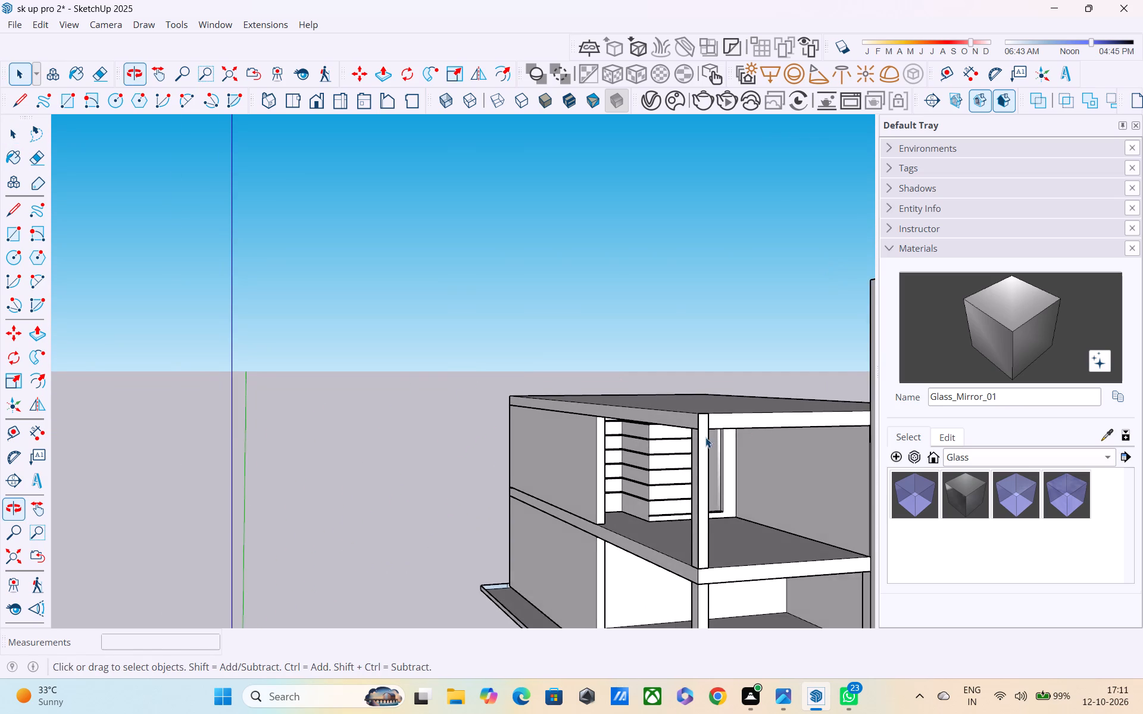
{"action": "scroll", "coordinate": [697, 435], "scroll_direction": "up", "scroll_amount": 2}
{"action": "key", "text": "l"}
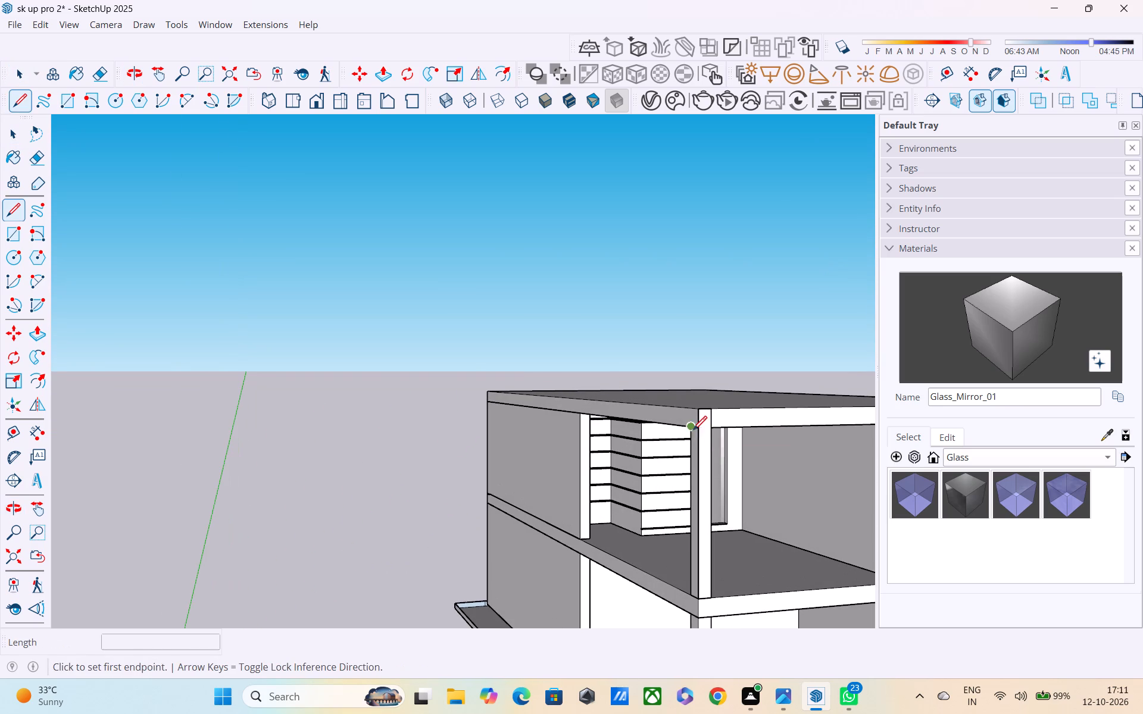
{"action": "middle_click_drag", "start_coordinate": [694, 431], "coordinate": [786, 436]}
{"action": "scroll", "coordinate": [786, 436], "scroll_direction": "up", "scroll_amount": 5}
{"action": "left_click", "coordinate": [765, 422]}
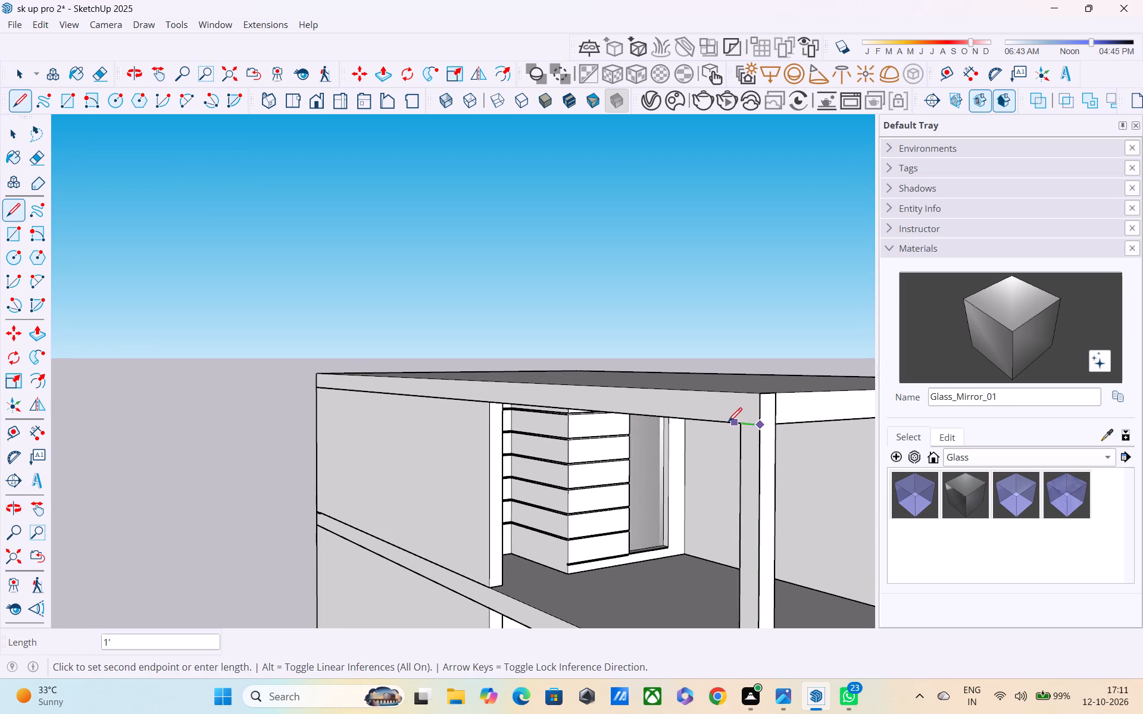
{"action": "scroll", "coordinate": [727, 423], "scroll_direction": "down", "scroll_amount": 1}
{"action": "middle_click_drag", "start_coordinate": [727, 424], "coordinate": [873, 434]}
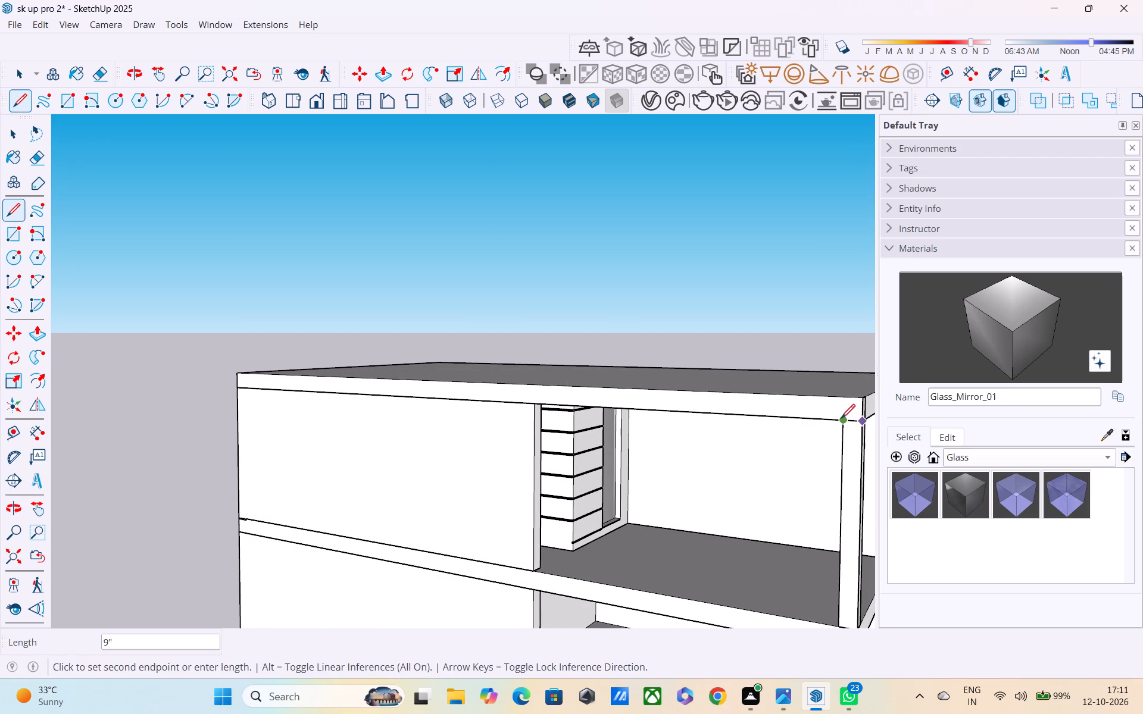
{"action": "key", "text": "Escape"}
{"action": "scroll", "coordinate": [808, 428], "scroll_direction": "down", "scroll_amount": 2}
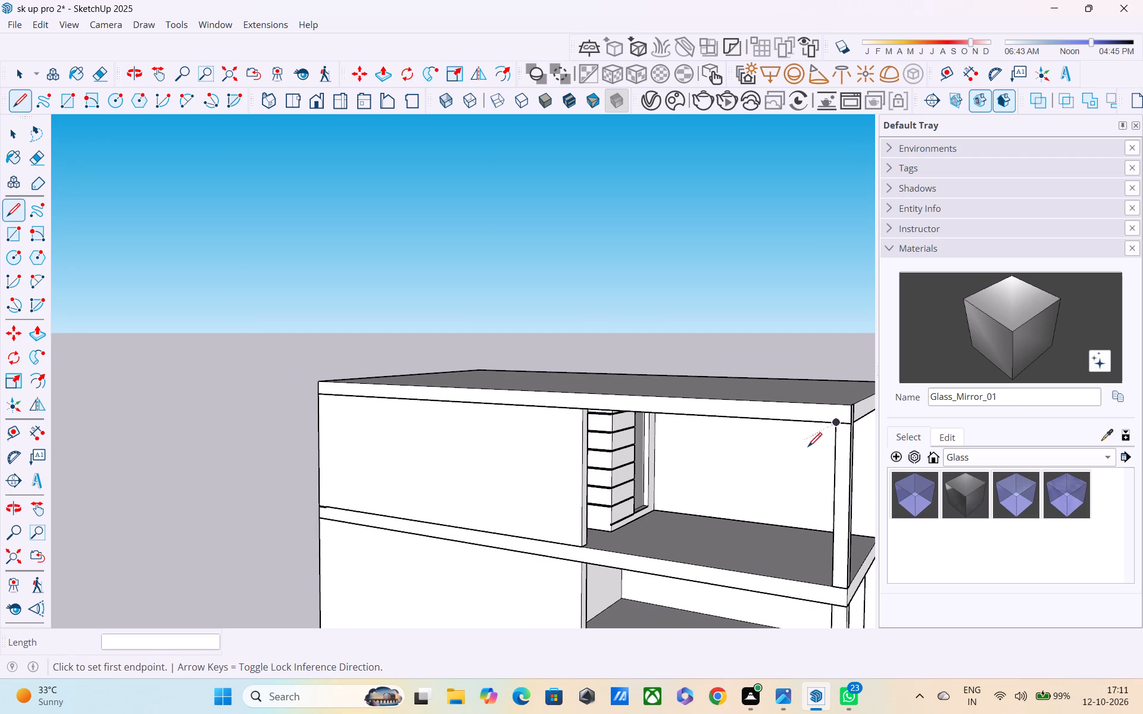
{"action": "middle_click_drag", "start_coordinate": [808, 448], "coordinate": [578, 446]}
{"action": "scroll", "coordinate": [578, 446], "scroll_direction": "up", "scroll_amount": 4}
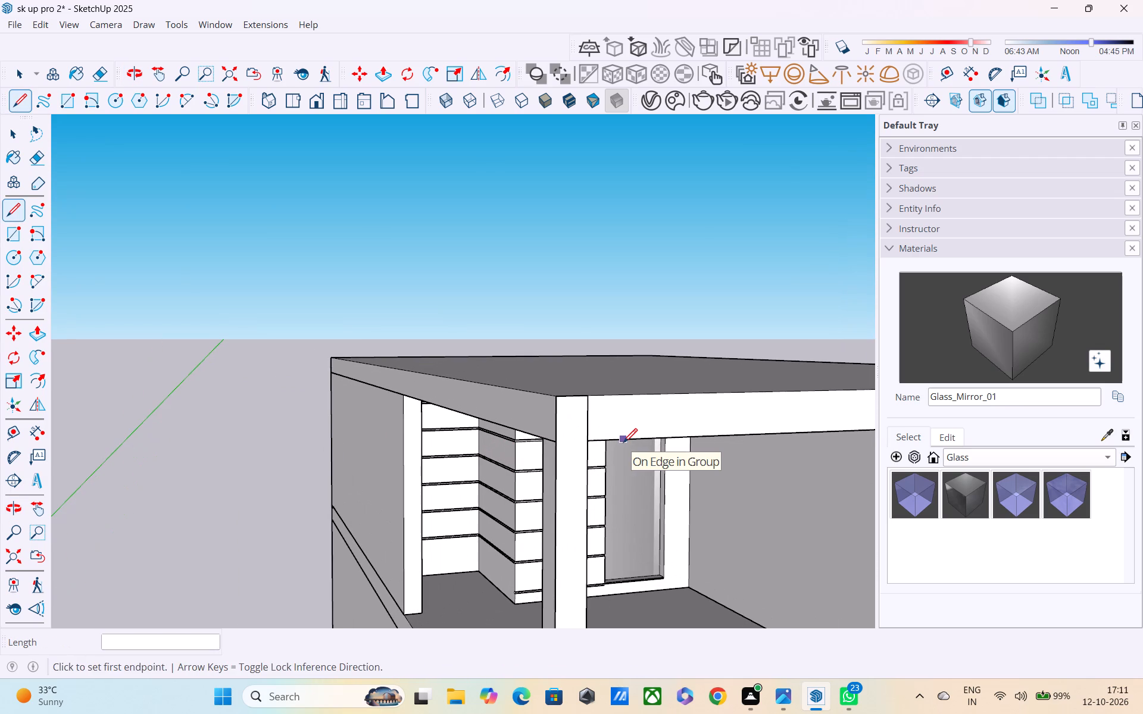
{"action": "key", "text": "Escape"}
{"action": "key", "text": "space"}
Examine the upper-floor opening under the canopy and the building's front beside the tower.
{"action": "middle_click_drag", "start_coordinate": [610, 444], "coordinate": [501, 444]}
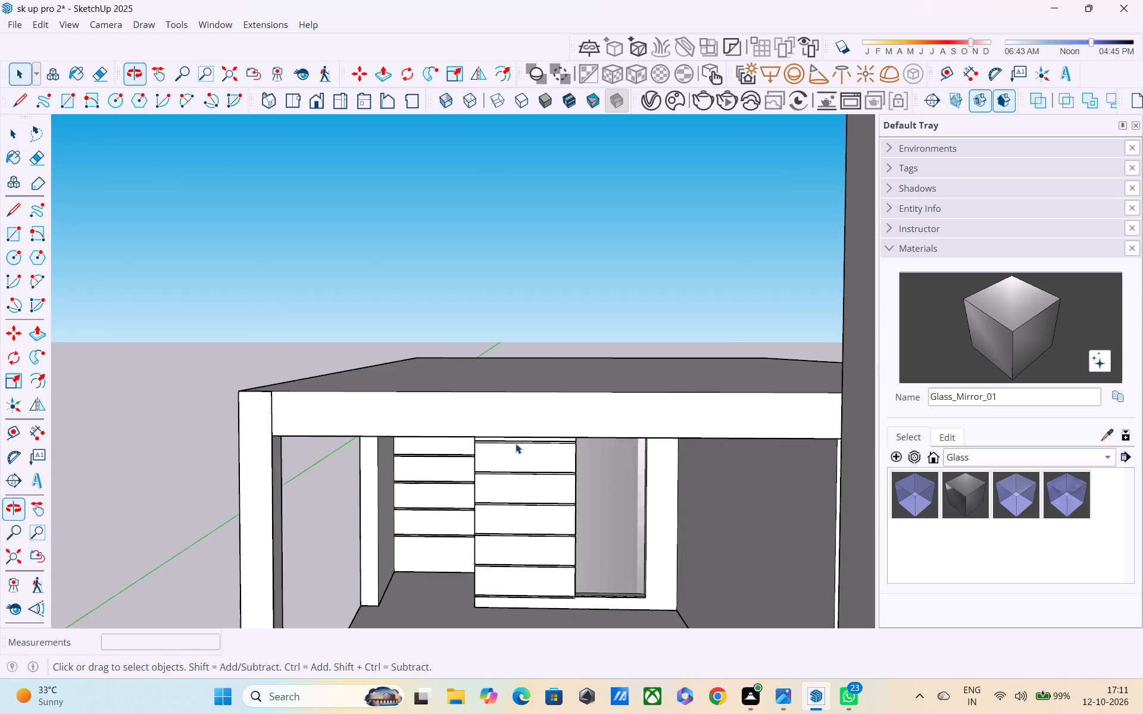
{"action": "scroll", "coordinate": [520, 446], "scroll_direction": "down", "scroll_amount": 1}
{"action": "middle_click_drag", "start_coordinate": [528, 455], "coordinate": [532, 419]}
{"action": "scroll", "coordinate": [536, 418], "scroll_direction": "up", "scroll_amount": 1}
{"action": "scroll", "coordinate": [536, 418], "scroll_direction": "down", "scroll_amount": 5}
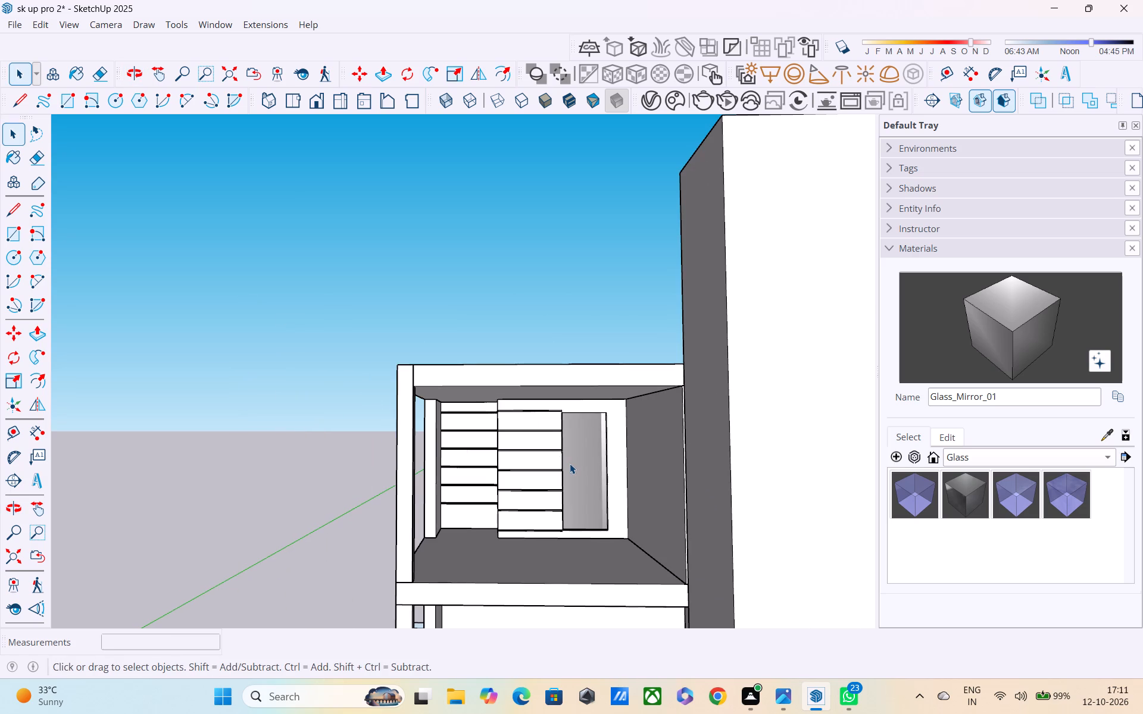
{"action": "scroll", "coordinate": [570, 464], "scroll_direction": "down", "scroll_amount": 3}
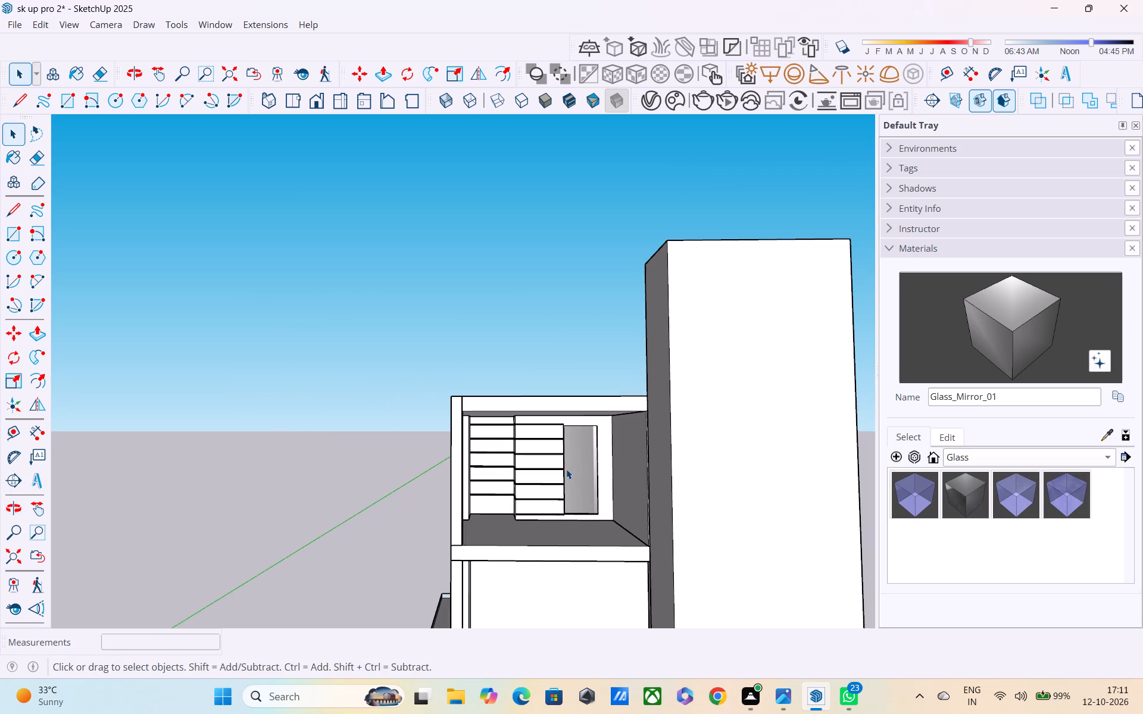
{"action": "scroll", "coordinate": [563, 469], "scroll_direction": "down", "scroll_amount": 3}
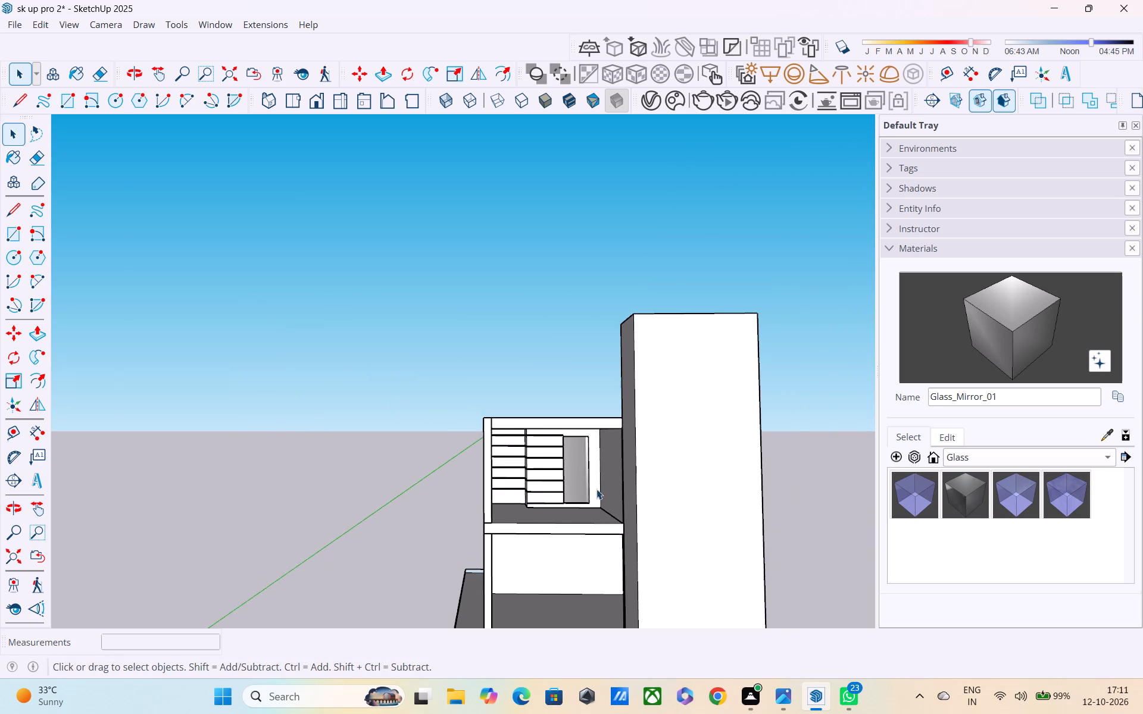
{"action": "scroll", "coordinate": [598, 492], "scroll_direction": "down", "scroll_amount": 1}
{"action": "middle_click_drag", "start_coordinate": [648, 531], "coordinate": [619, 526]}
{"action": "scroll", "coordinate": [619, 526], "scroll_direction": "up", "scroll_amount": 1}
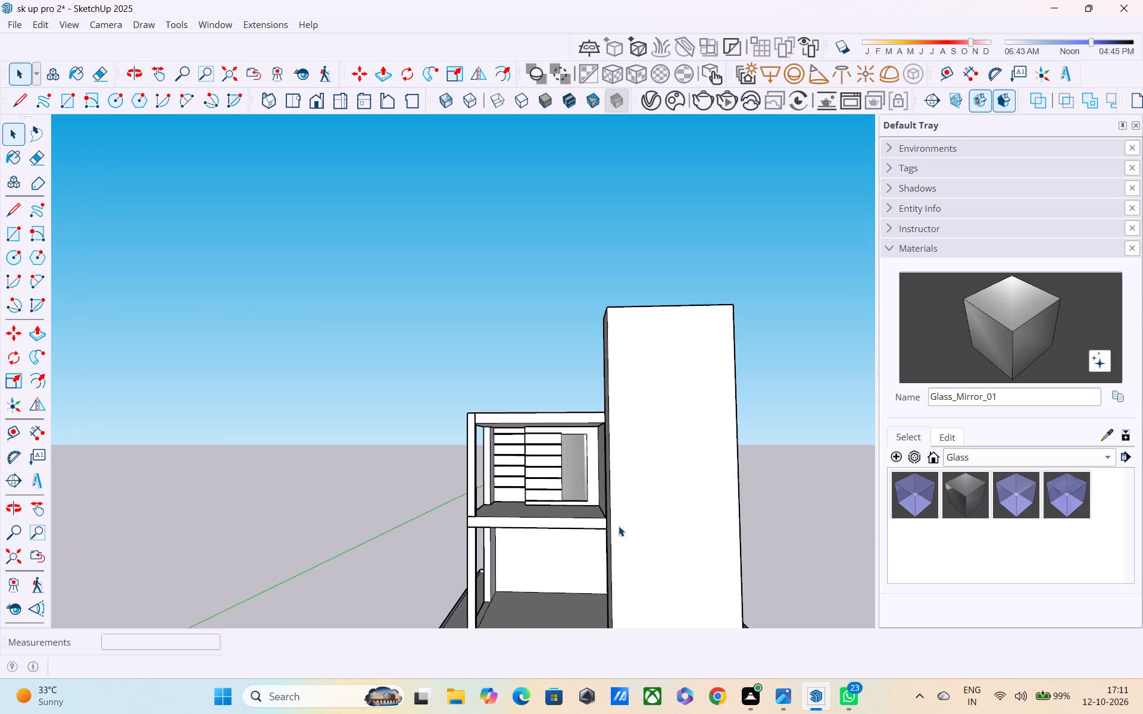
{"action": "scroll", "coordinate": [615, 525], "scroll_direction": "down", "scroll_amount": 3}
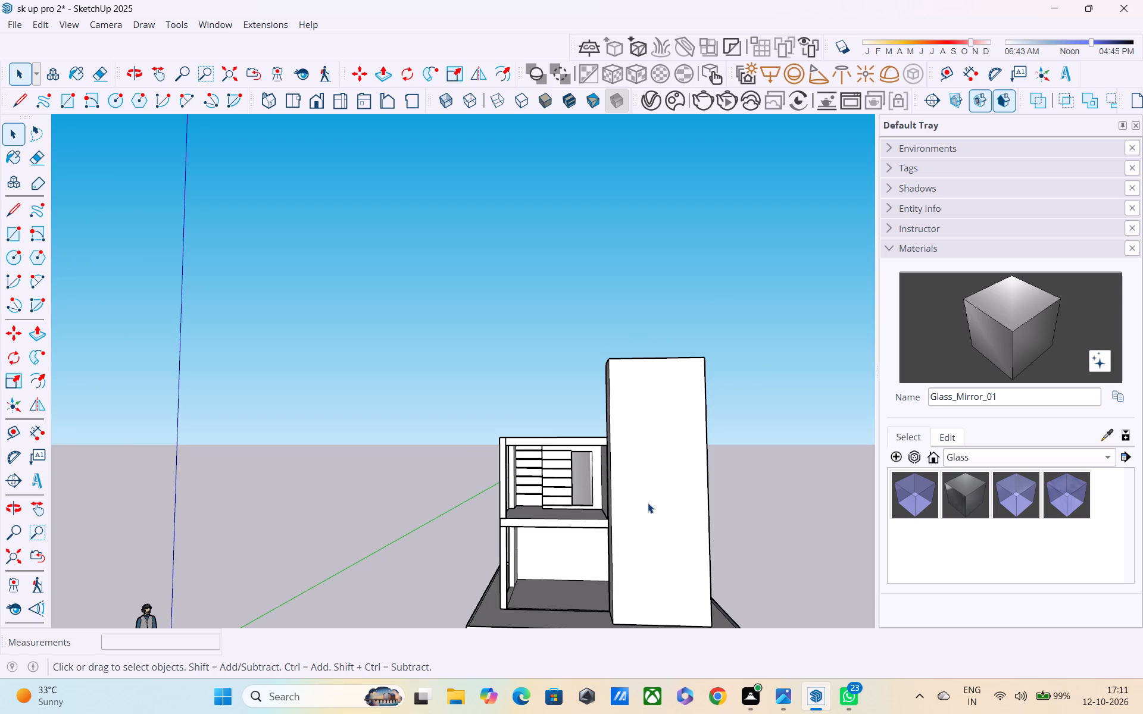
{"action": "scroll", "coordinate": [548, 537], "scroll_direction": "up", "scroll_amount": 3}
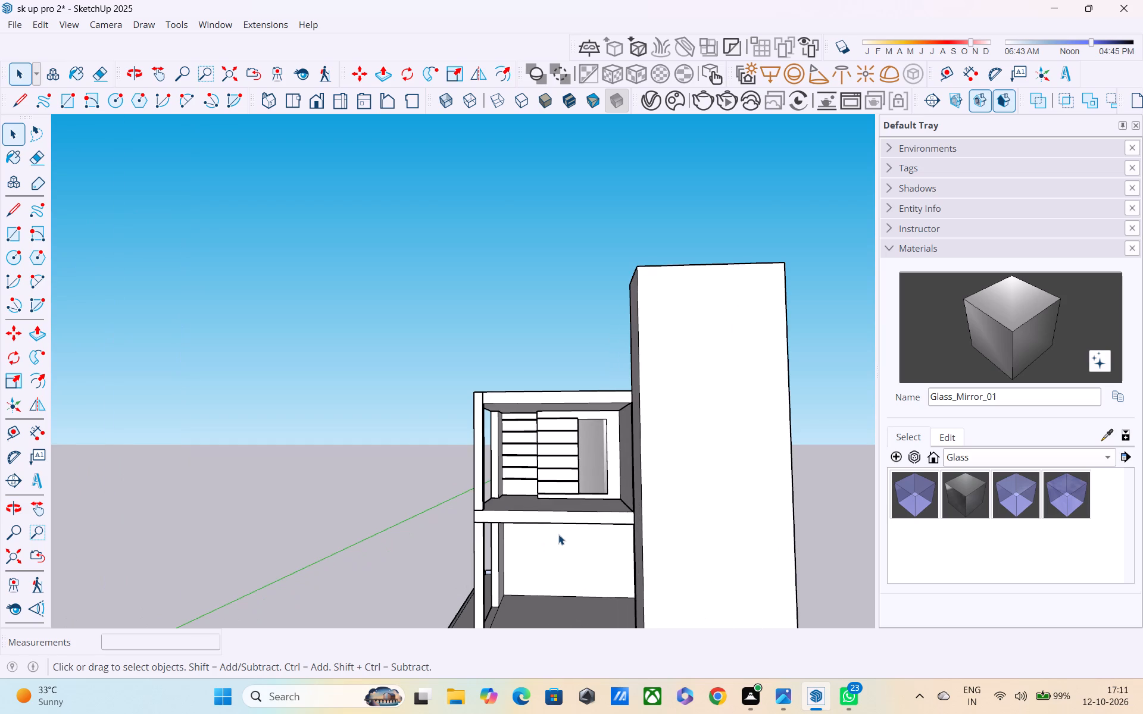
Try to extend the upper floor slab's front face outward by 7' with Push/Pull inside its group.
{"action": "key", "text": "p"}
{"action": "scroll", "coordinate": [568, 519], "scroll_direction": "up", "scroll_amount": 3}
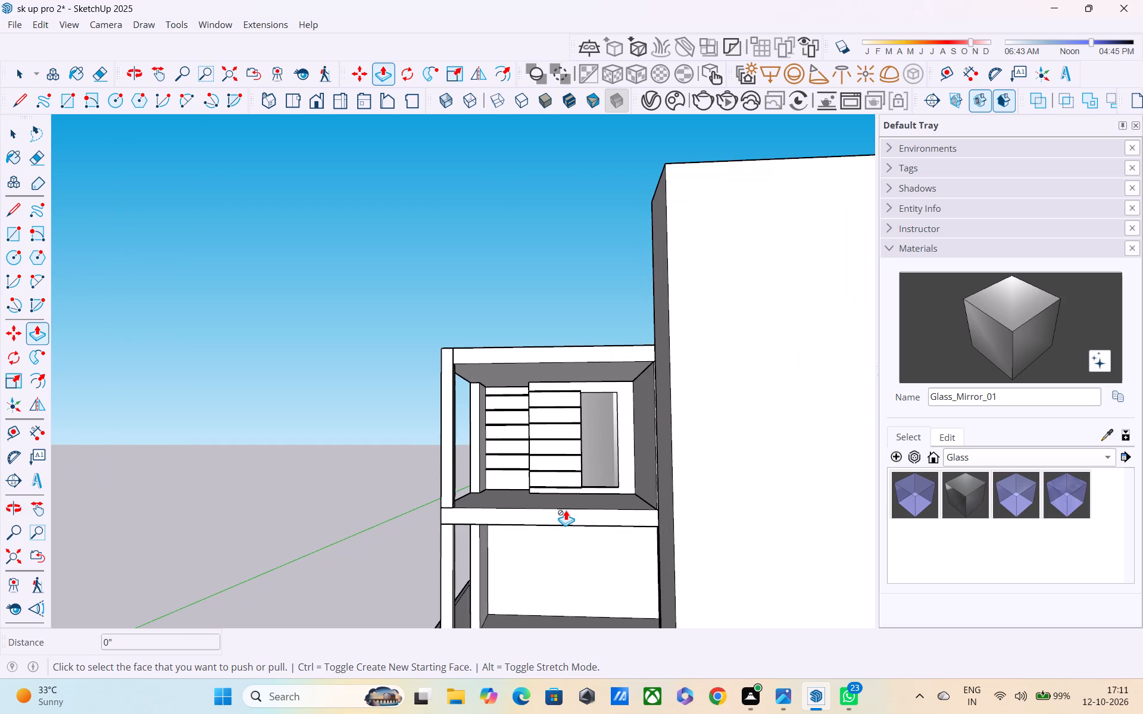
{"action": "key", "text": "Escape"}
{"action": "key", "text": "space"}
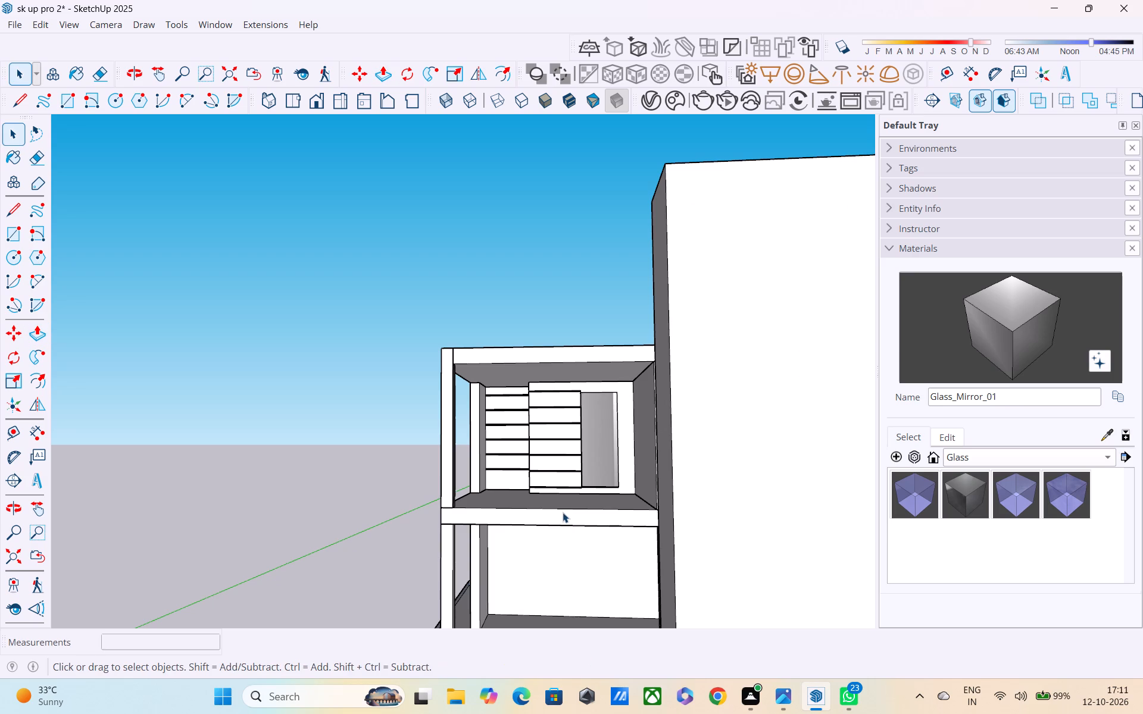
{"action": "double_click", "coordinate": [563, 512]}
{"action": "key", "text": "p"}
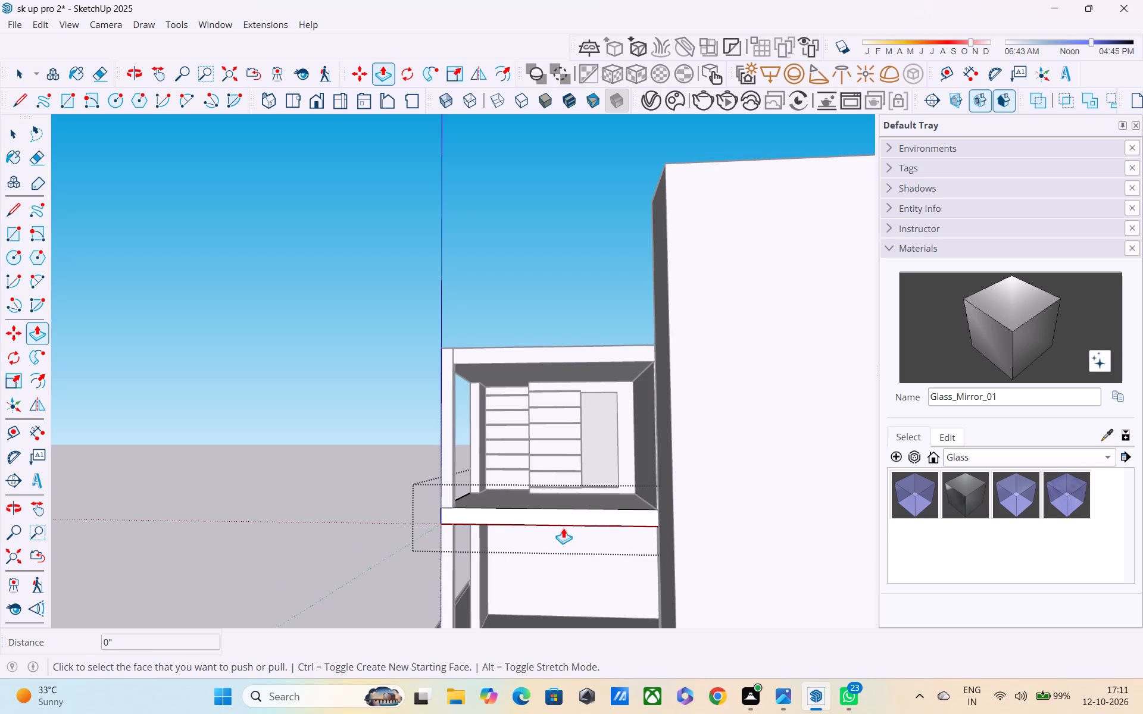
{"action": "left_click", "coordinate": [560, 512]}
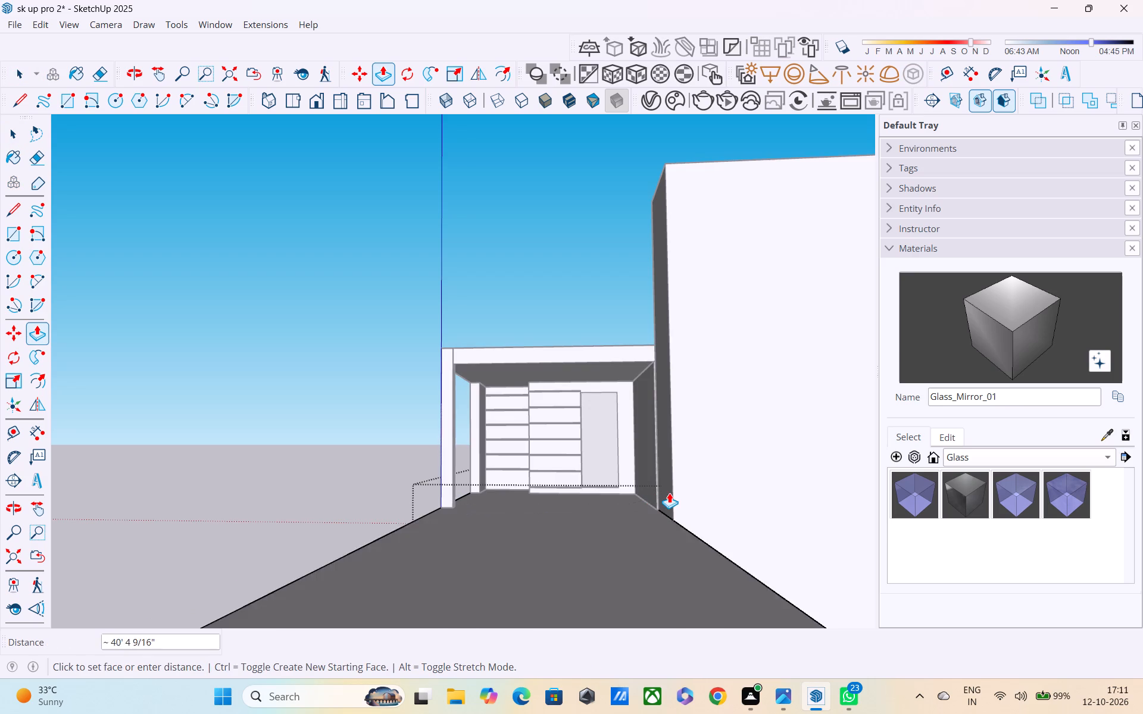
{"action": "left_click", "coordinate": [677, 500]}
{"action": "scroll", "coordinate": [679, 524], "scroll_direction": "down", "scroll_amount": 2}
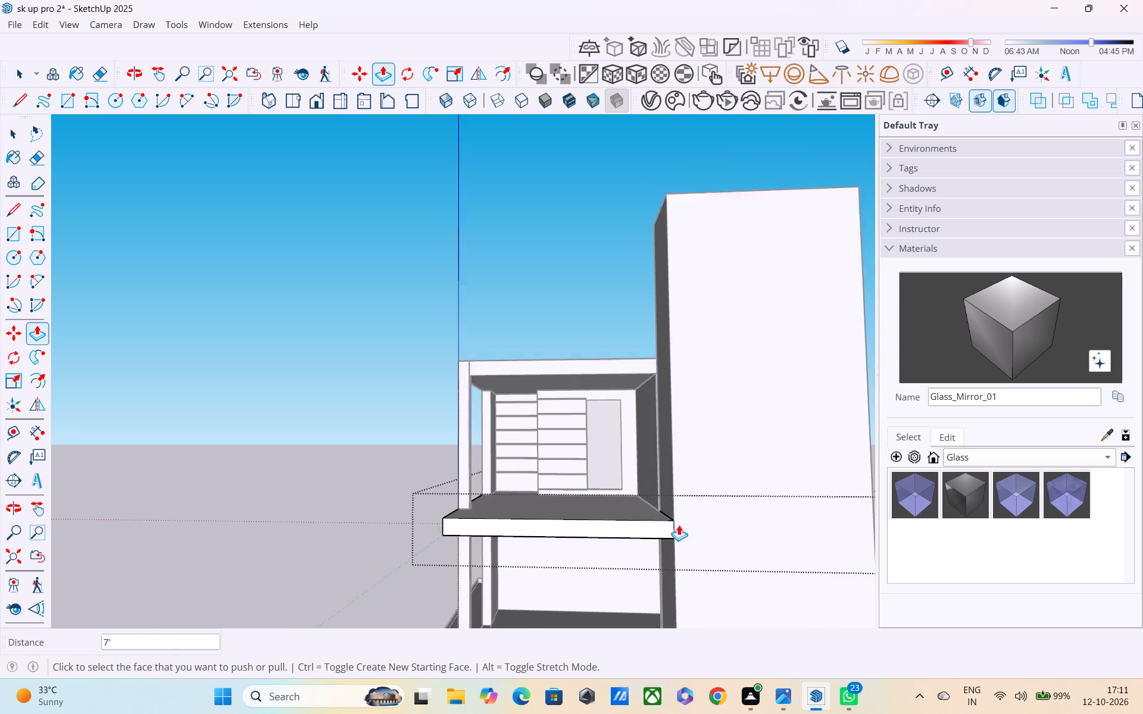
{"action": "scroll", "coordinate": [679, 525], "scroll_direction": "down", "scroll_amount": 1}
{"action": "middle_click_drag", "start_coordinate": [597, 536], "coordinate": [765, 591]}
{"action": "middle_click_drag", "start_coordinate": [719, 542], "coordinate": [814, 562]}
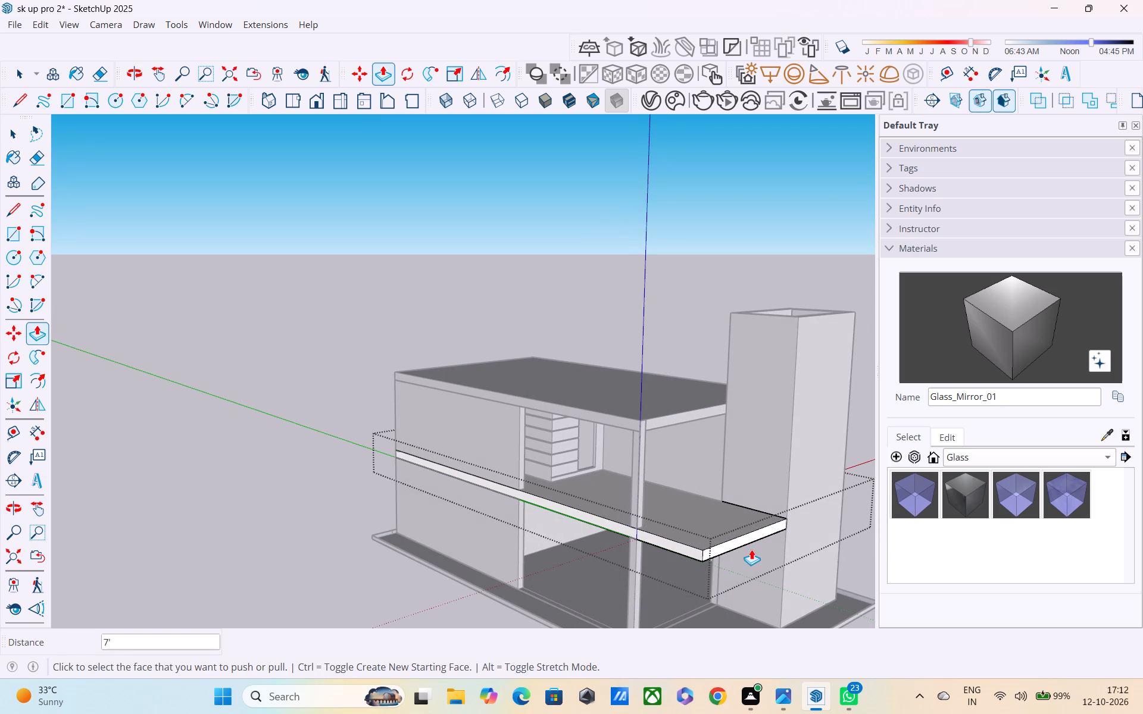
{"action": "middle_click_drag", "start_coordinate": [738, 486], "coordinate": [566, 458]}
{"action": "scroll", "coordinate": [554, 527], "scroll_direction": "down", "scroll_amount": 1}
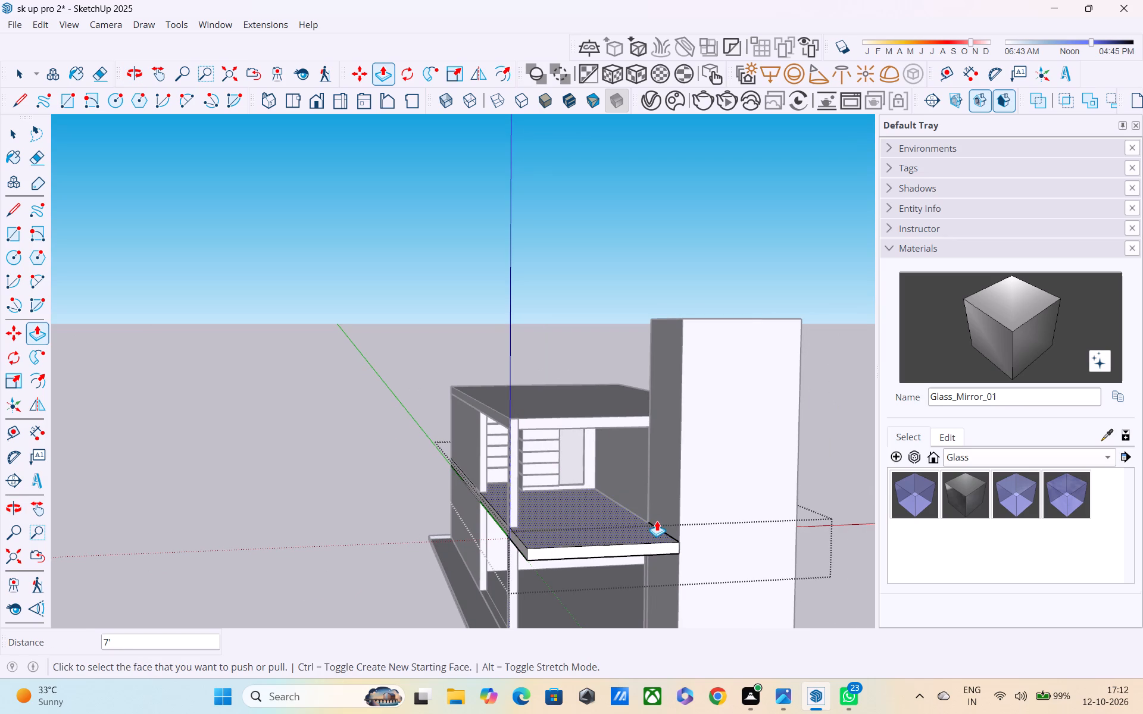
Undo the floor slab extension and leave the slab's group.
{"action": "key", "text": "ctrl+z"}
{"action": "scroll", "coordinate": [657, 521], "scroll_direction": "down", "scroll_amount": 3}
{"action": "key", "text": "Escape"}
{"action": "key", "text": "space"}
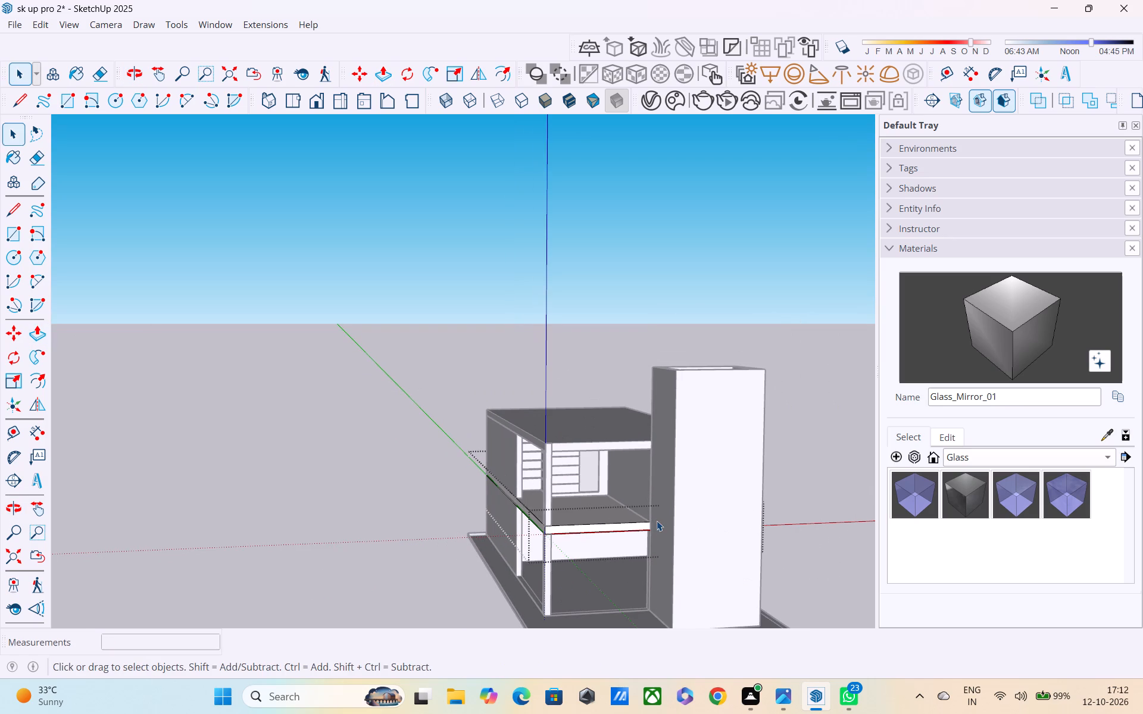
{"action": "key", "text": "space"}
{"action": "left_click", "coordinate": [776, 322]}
Examine the building's far side, including the hollow tower, the roof canopy and the open upper floor.
{"action": "middle_click_drag", "start_coordinate": [783, 419], "coordinate": [489, 570]}
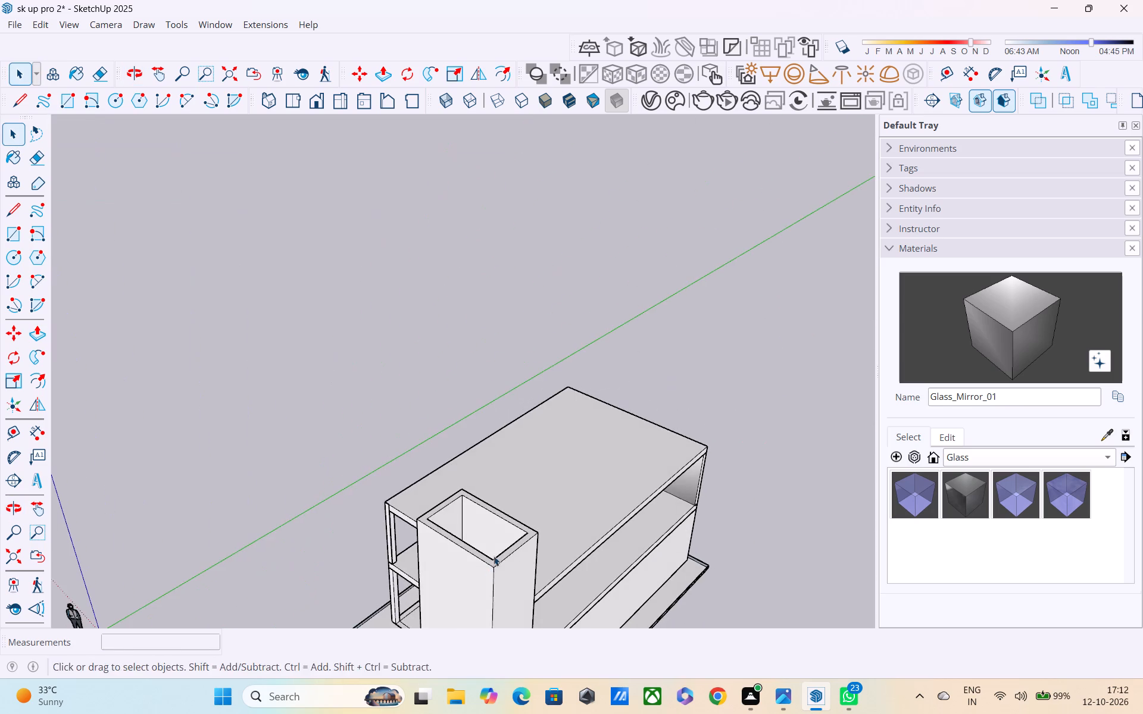
{"action": "middle_click_drag", "start_coordinate": [510, 546], "coordinate": [365, 495]}
{"action": "middle_click_drag", "start_coordinate": [388, 530], "coordinate": [248, 558]}
{"action": "scroll", "coordinate": [251, 560], "scroll_direction": "up", "scroll_amount": 3}
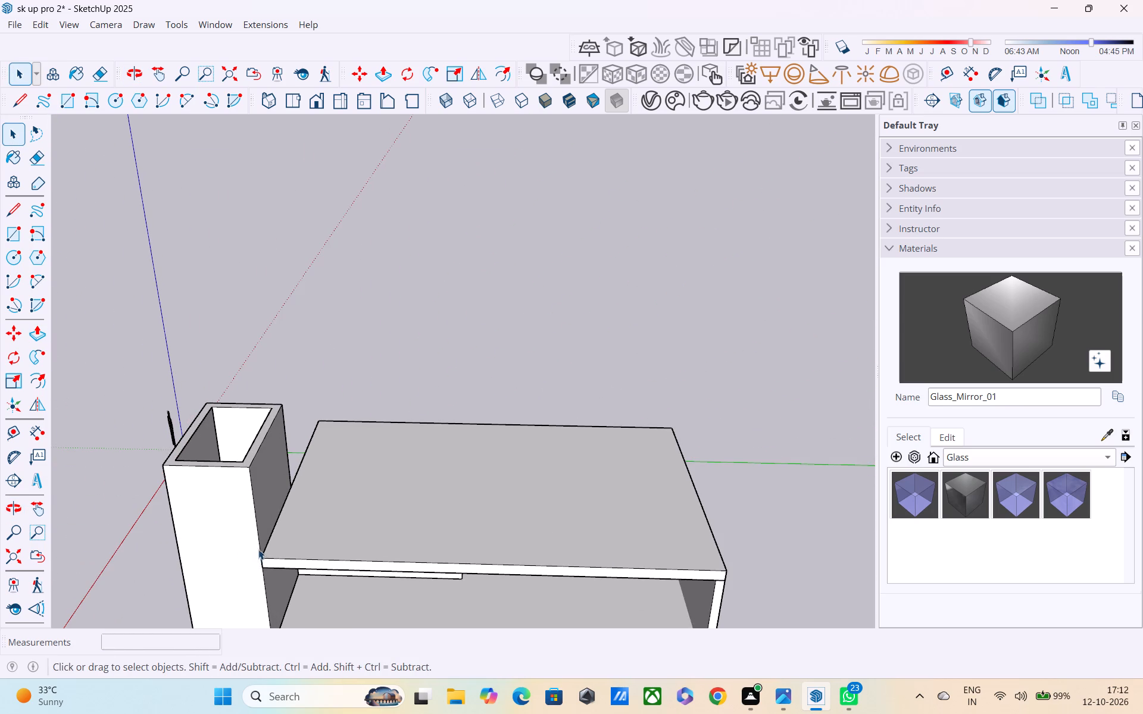
{"action": "scroll", "coordinate": [259, 557], "scroll_direction": "down", "scroll_amount": 3}
{"action": "middle_click_drag", "start_coordinate": [257, 574], "coordinate": [351, 521]}
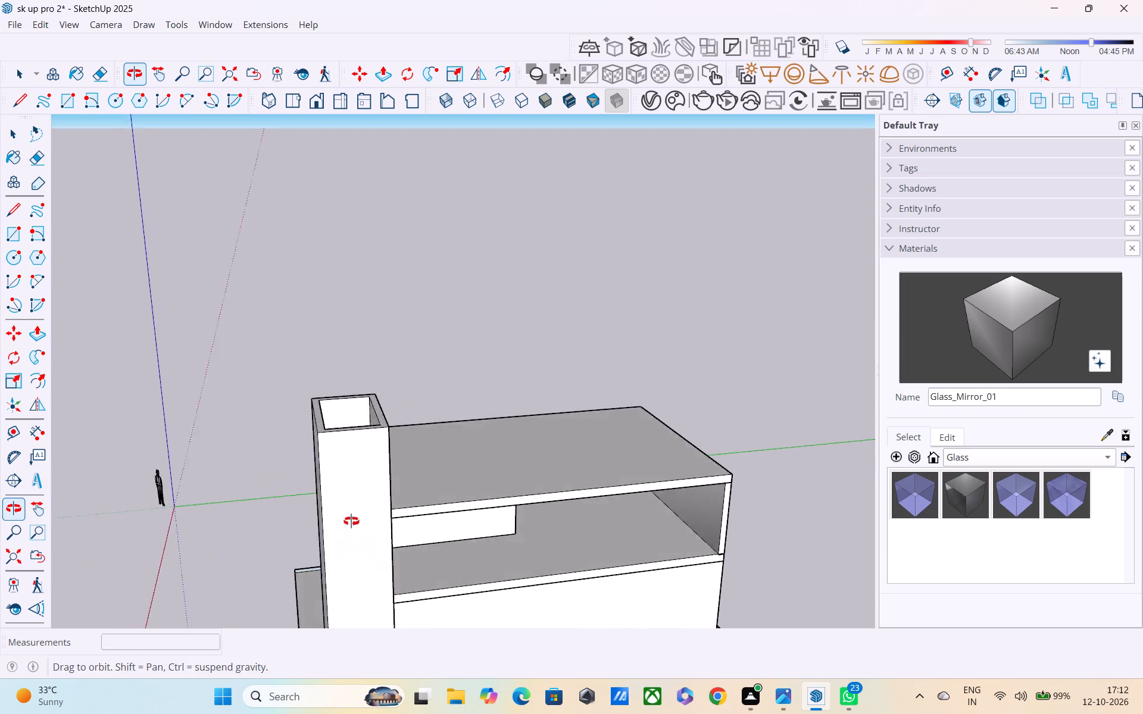
{"action": "middle_click_drag", "start_coordinate": [351, 521], "coordinate": [402, 495]}
{"action": "scroll", "coordinate": [411, 520], "scroll_direction": "down", "scroll_amount": 3}
{"action": "middle_click_drag", "start_coordinate": [437, 556], "coordinate": [419, 499]}
{"action": "scroll", "coordinate": [441, 539], "scroll_direction": "up", "scroll_amount": 3}
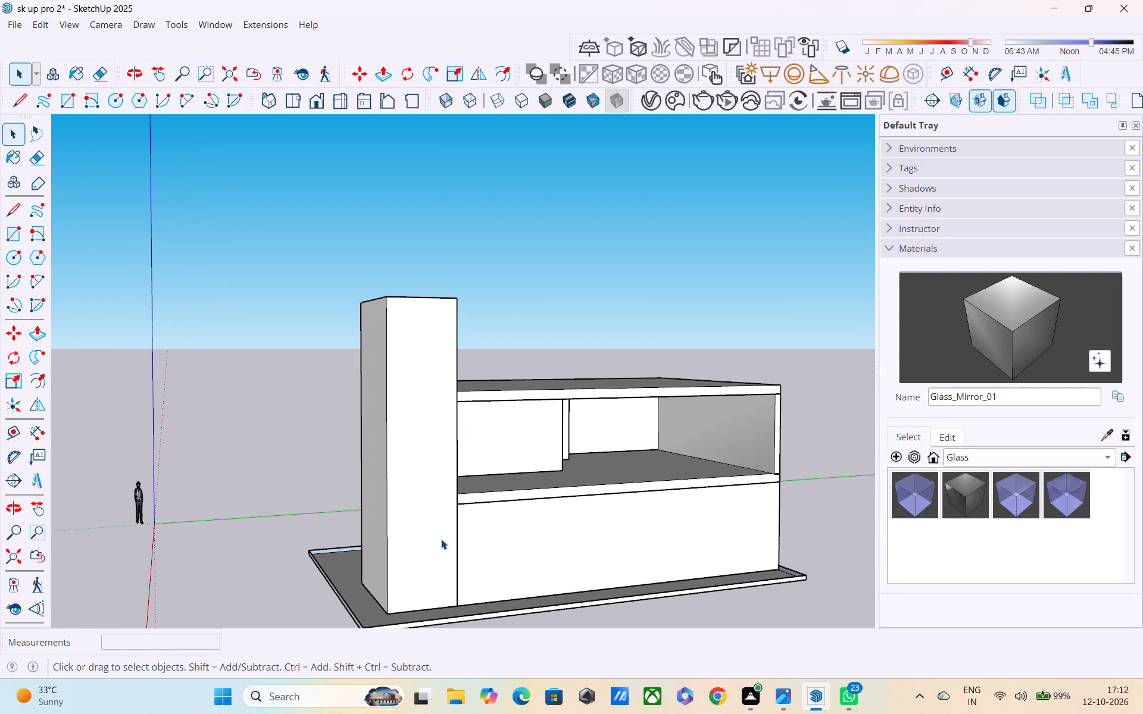
{"action": "middle_click_drag", "start_coordinate": [456, 541], "coordinate": [389, 632]}
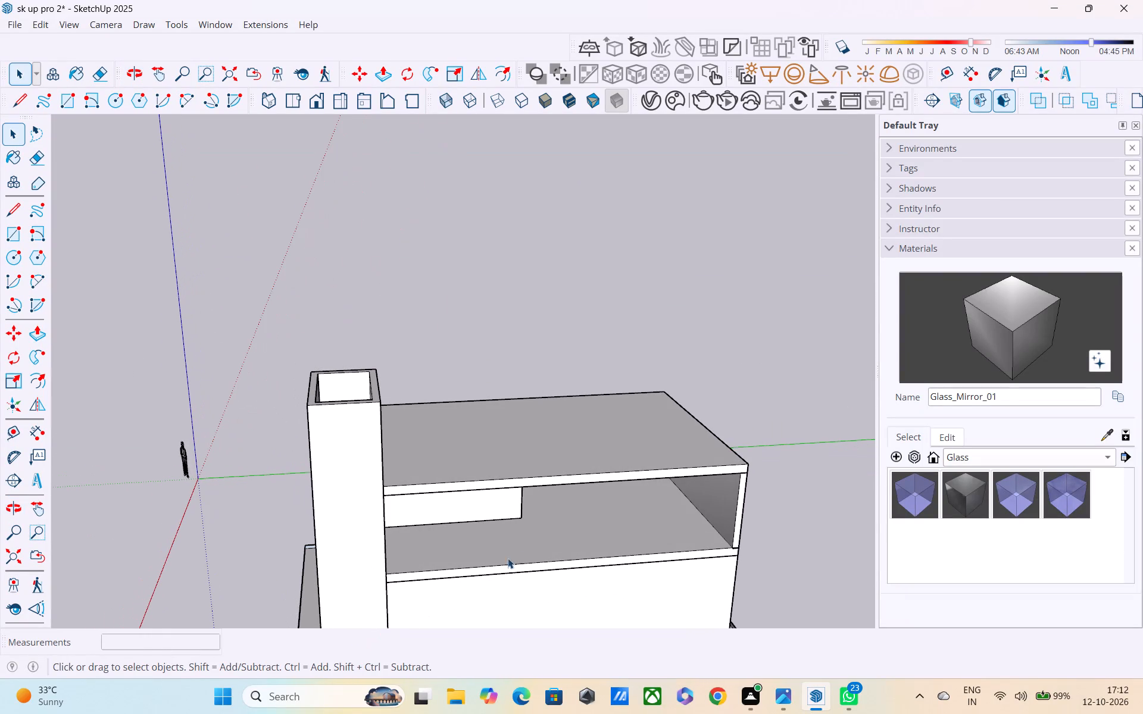
{"action": "middle_click_drag", "start_coordinate": [663, 540], "coordinate": [544, 504]}
{"action": "scroll", "coordinate": [543, 541], "scroll_direction": "up", "scroll_amount": 2}
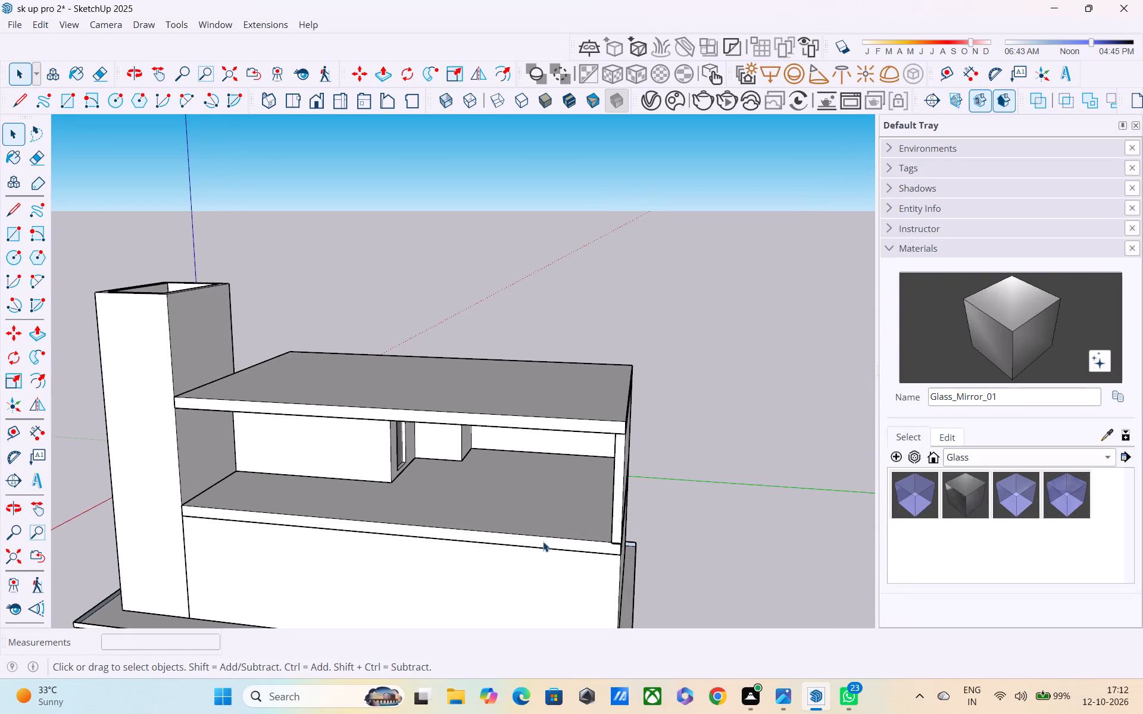
Examine the building's open front, the side beside the tower and the long side with both floor levels.
{"action": "middle_click_drag", "start_coordinate": [544, 541], "coordinate": [846, 524]}
{"action": "scroll", "coordinate": [754, 524], "scroll_direction": "down", "scroll_amount": 3}
{"action": "middle_click_drag", "start_coordinate": [552, 541], "coordinate": [835, 524]}
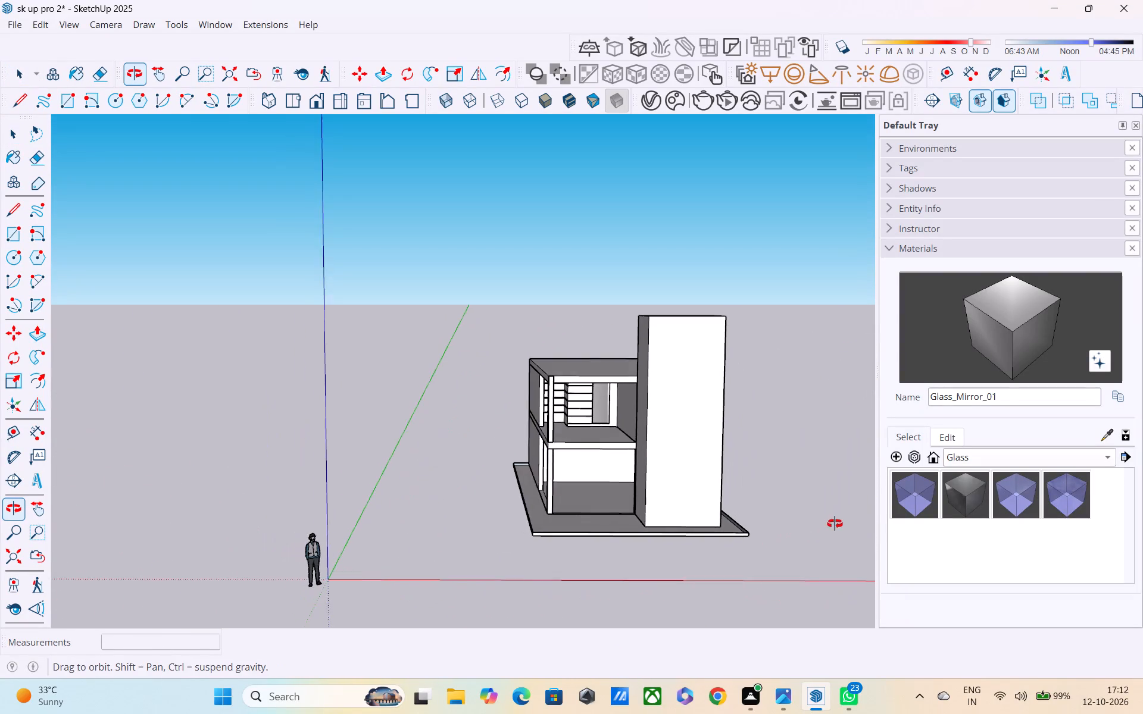
{"action": "middle_click_drag", "start_coordinate": [835, 524], "coordinate": [835, 523]}
{"action": "scroll", "coordinate": [711, 497], "scroll_direction": "up", "scroll_amount": 2}
{"action": "scroll", "coordinate": [639, 505], "scroll_direction": "up", "scroll_amount": 2}
{"action": "scroll", "coordinate": [589, 474], "scroll_direction": "up", "scroll_amount": 1}
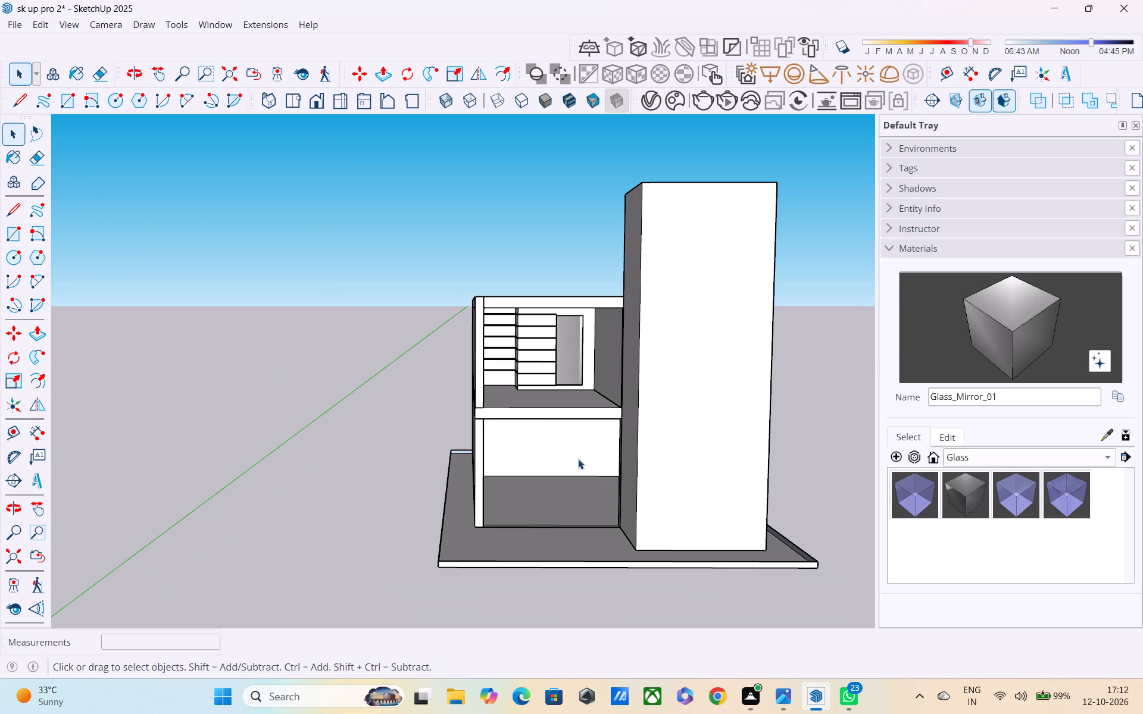
{"action": "middle_click_drag", "start_coordinate": [564, 427], "coordinate": [827, 420]}
{"action": "middle_click_drag", "start_coordinate": [726, 422], "coordinate": [740, 486]}
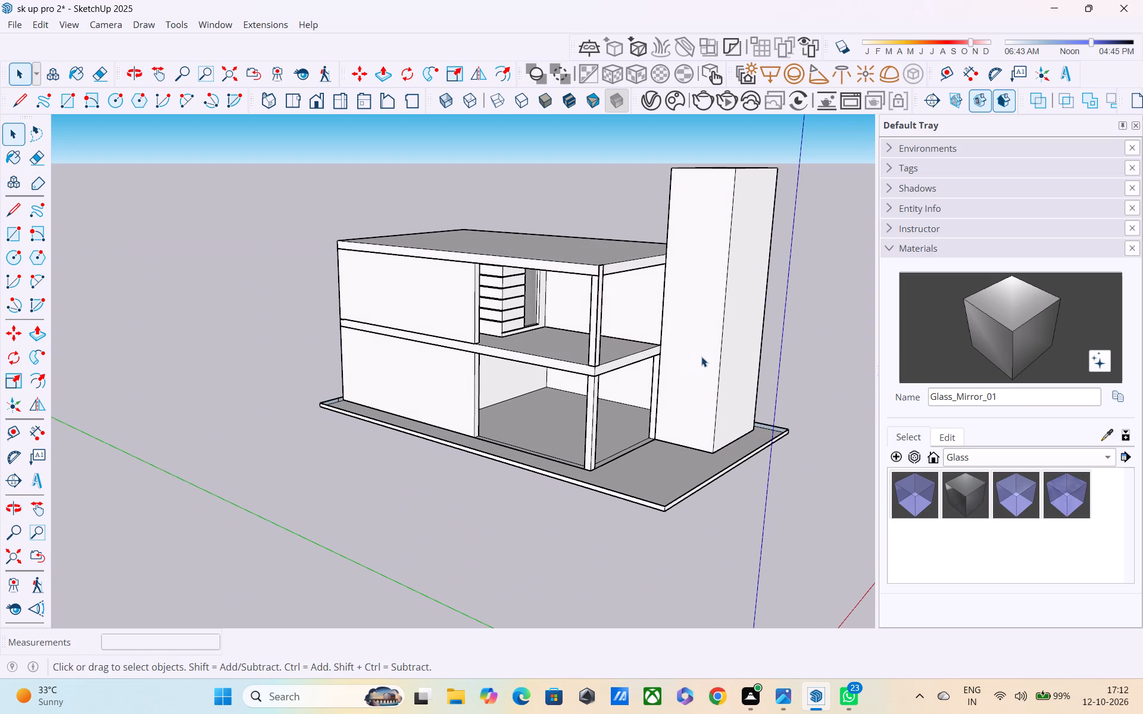
{"action": "middle_click_drag", "start_coordinate": [725, 376], "coordinate": [788, 392]}
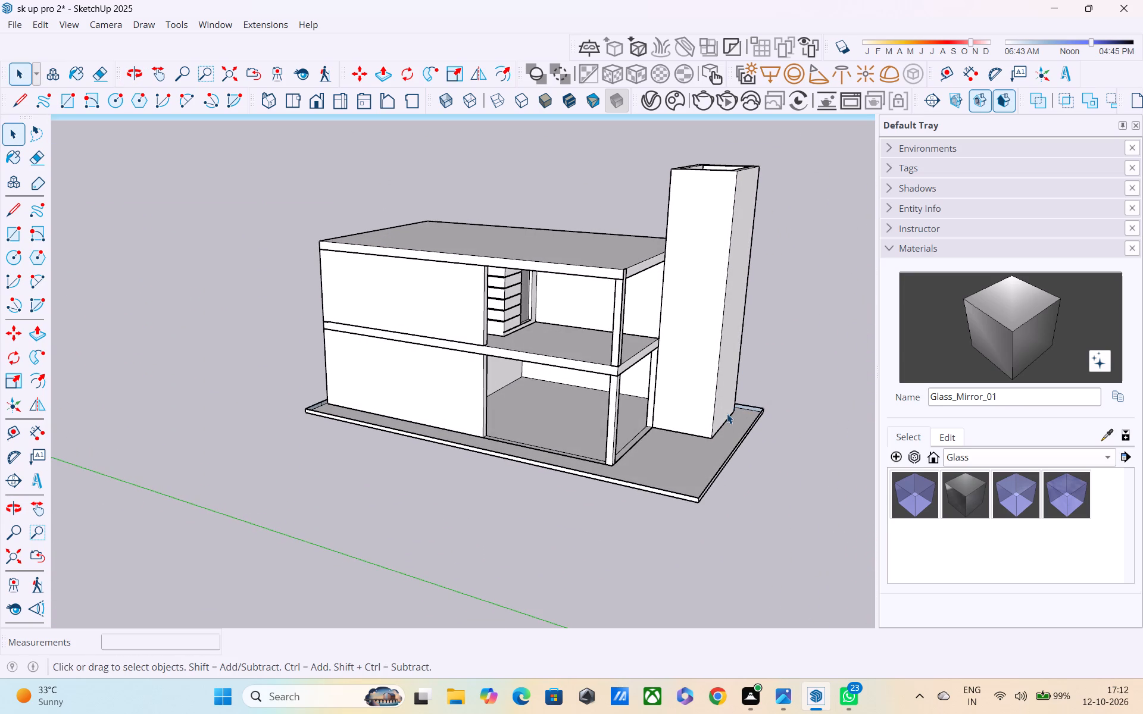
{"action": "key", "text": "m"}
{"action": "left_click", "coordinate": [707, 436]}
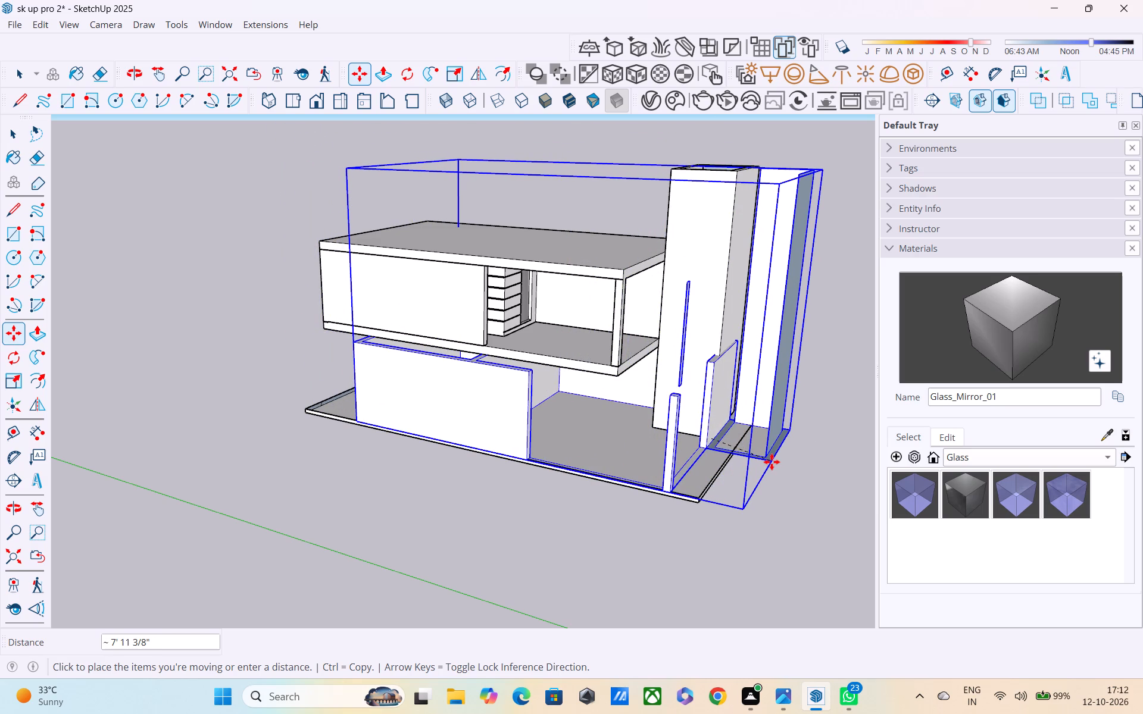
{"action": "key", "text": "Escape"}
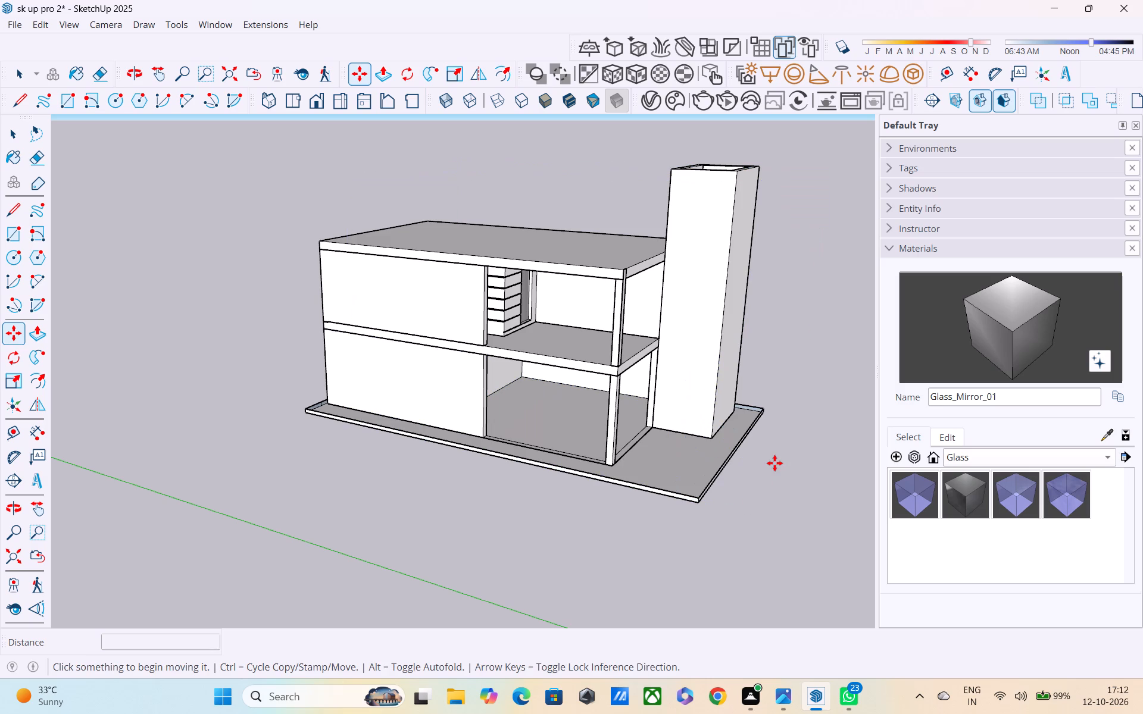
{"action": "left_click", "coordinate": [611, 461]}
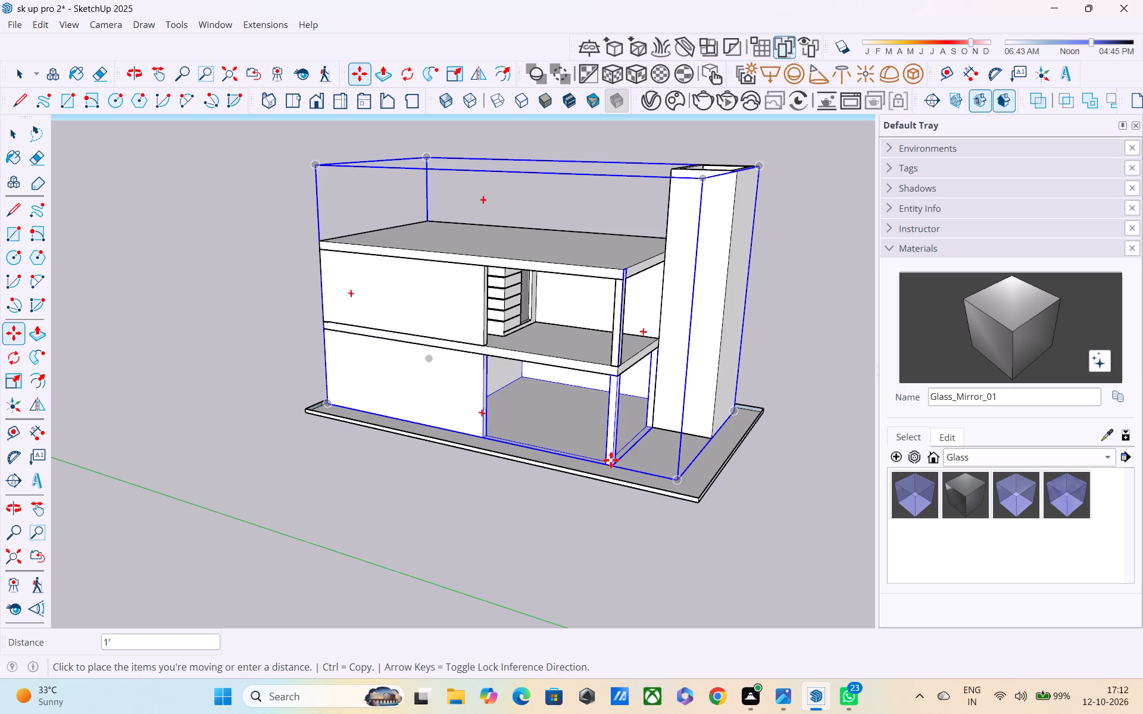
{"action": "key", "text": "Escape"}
Move the ground-floor walls group 7' outward, from the tower's inner base corner to its outer base corner.
{"action": "middle_click_drag", "start_coordinate": [688, 452], "coordinate": [674, 455]}
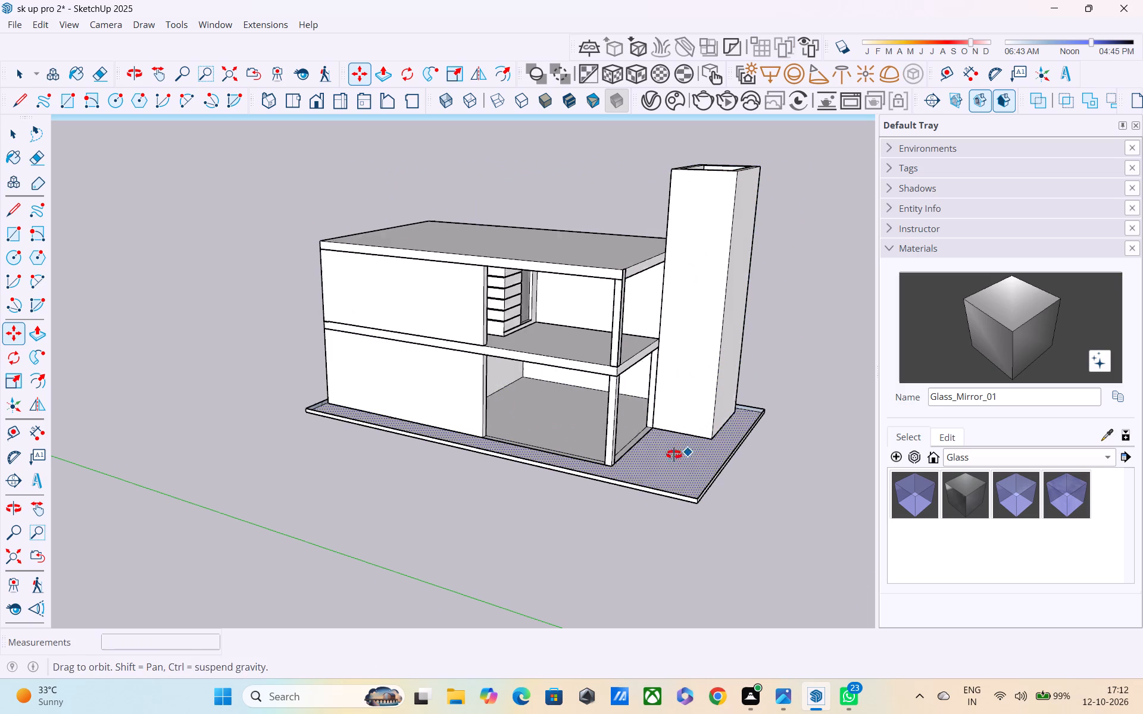
{"action": "middle_click_drag", "start_coordinate": [674, 455], "coordinate": [523, 473]}
{"action": "scroll", "coordinate": [574, 459], "scroll_direction": "up", "scroll_amount": 1}
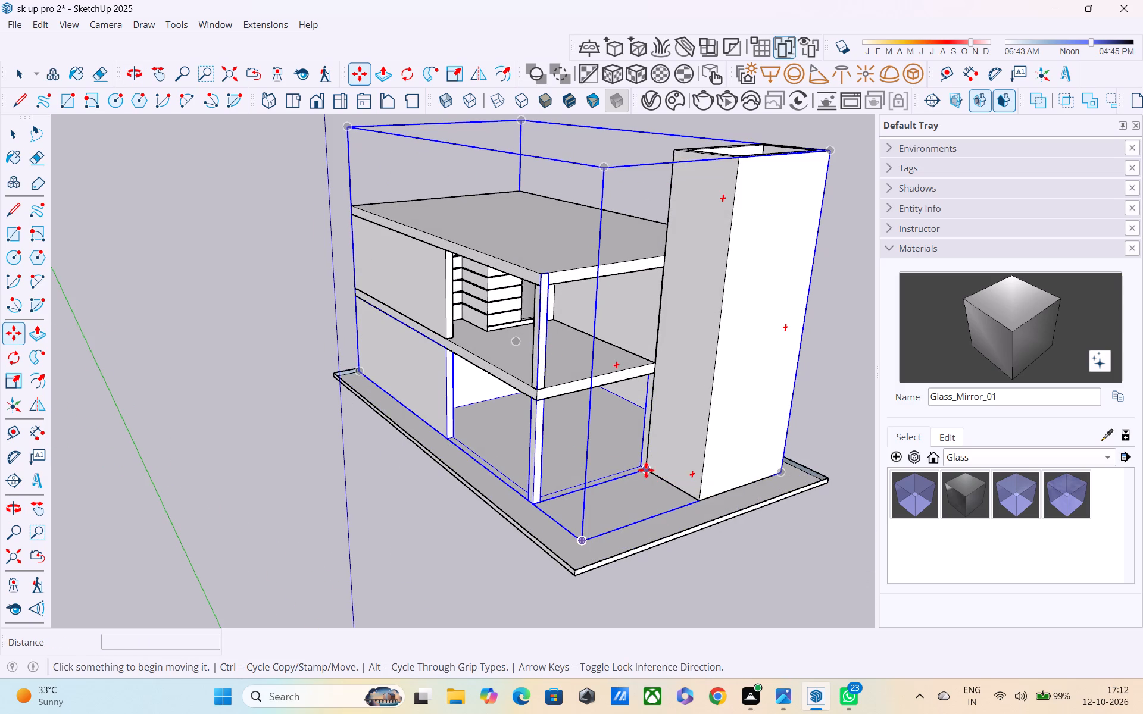
{"action": "left_click", "coordinate": [646, 470]}
{"action": "left_click", "coordinate": [695, 497]}
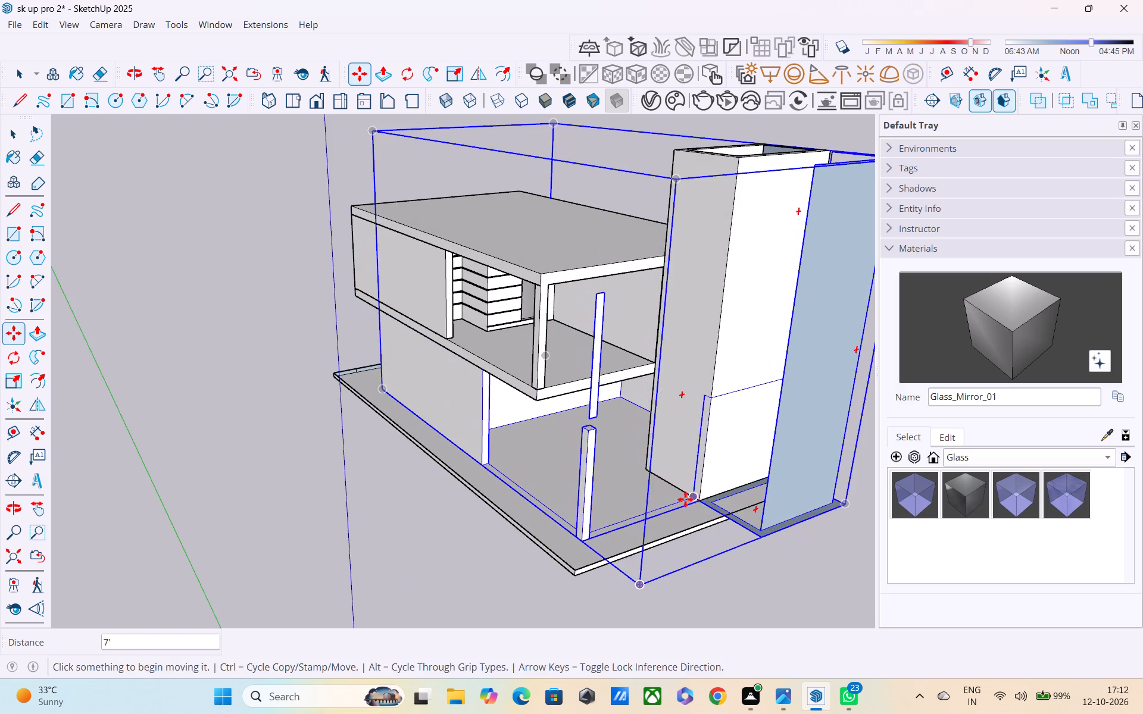
Move the upper floor slab 7' outward so its corner meets the shifted ground-floor column.
{"action": "middle_click_drag", "start_coordinate": [661, 501], "coordinate": [806, 491]}
{"action": "scroll", "coordinate": [784, 493], "scroll_direction": "down", "scroll_amount": 2}
{"action": "middle_click_drag", "start_coordinate": [714, 505], "coordinate": [629, 461]}
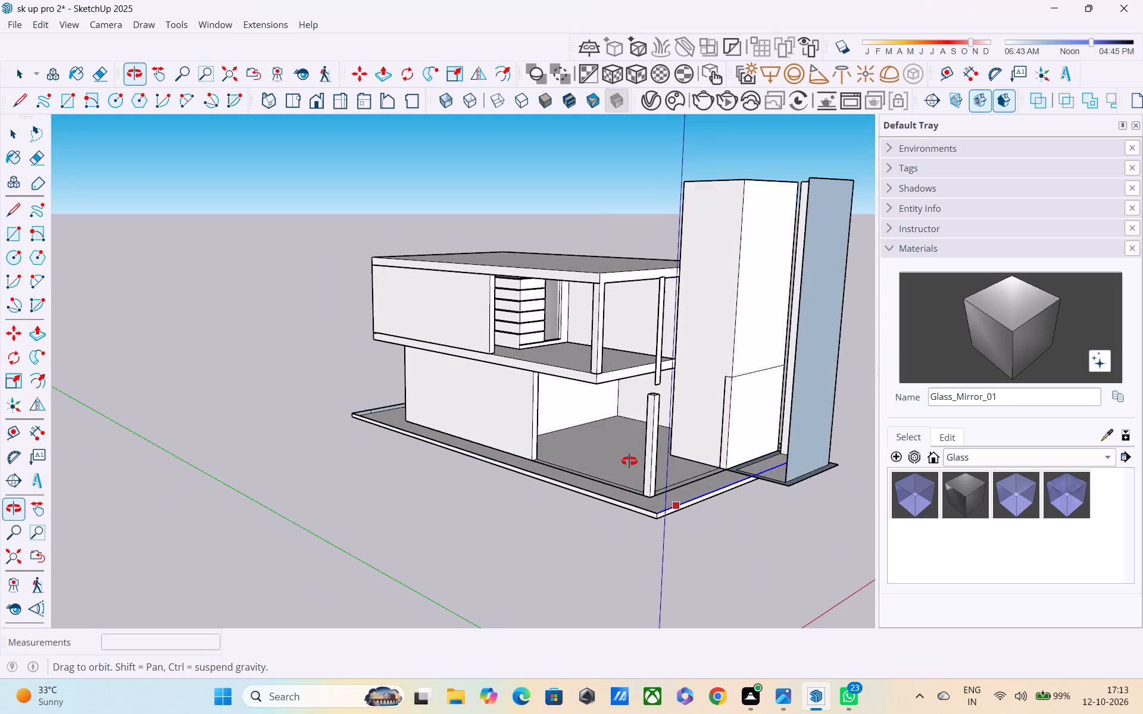
{"action": "middle_click_drag", "start_coordinate": [629, 461], "coordinate": [726, 469]}
{"action": "left_click", "coordinate": [632, 376]}
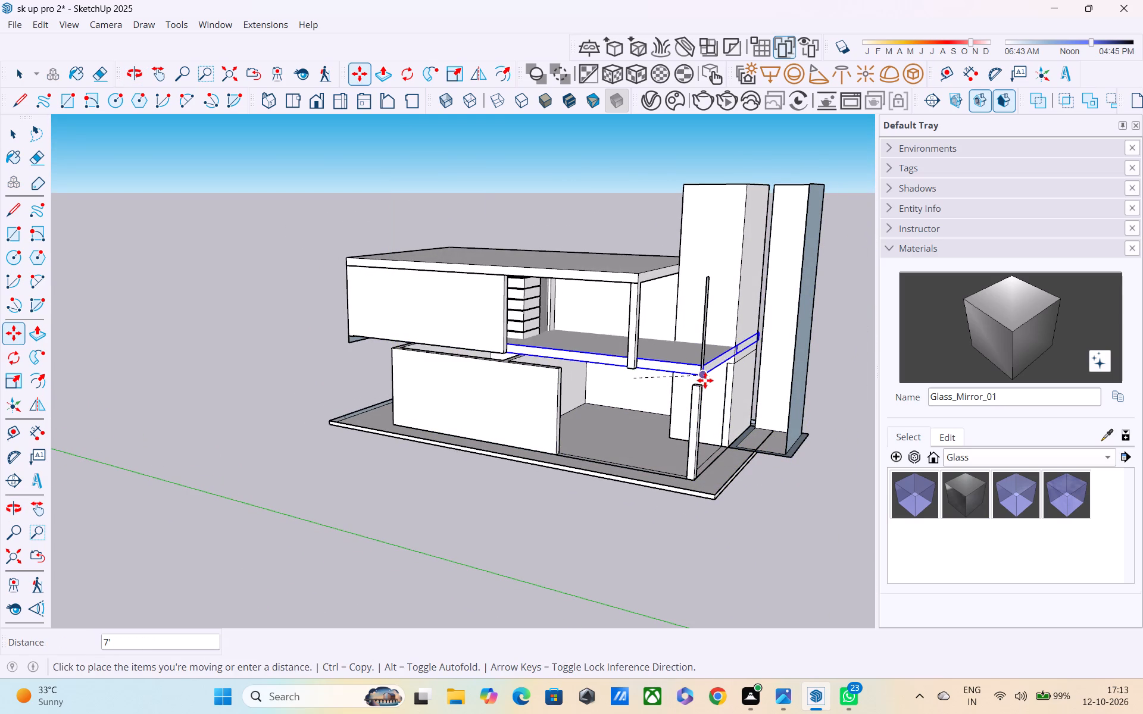
{"action": "left_click", "coordinate": [705, 380]}
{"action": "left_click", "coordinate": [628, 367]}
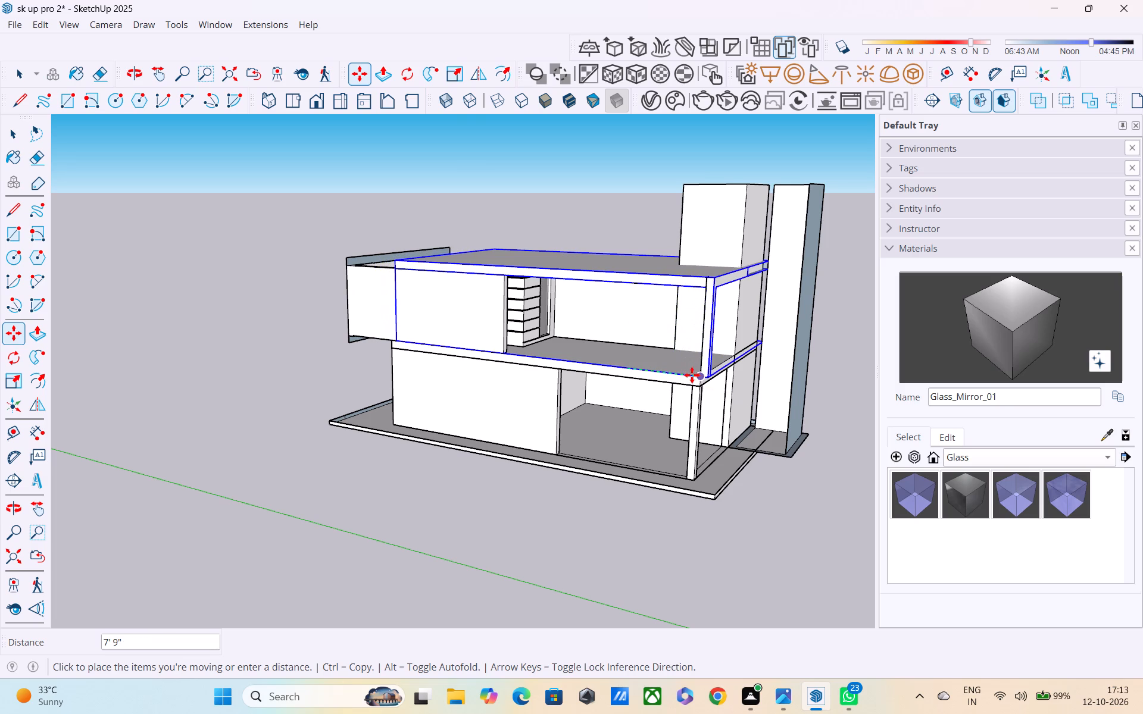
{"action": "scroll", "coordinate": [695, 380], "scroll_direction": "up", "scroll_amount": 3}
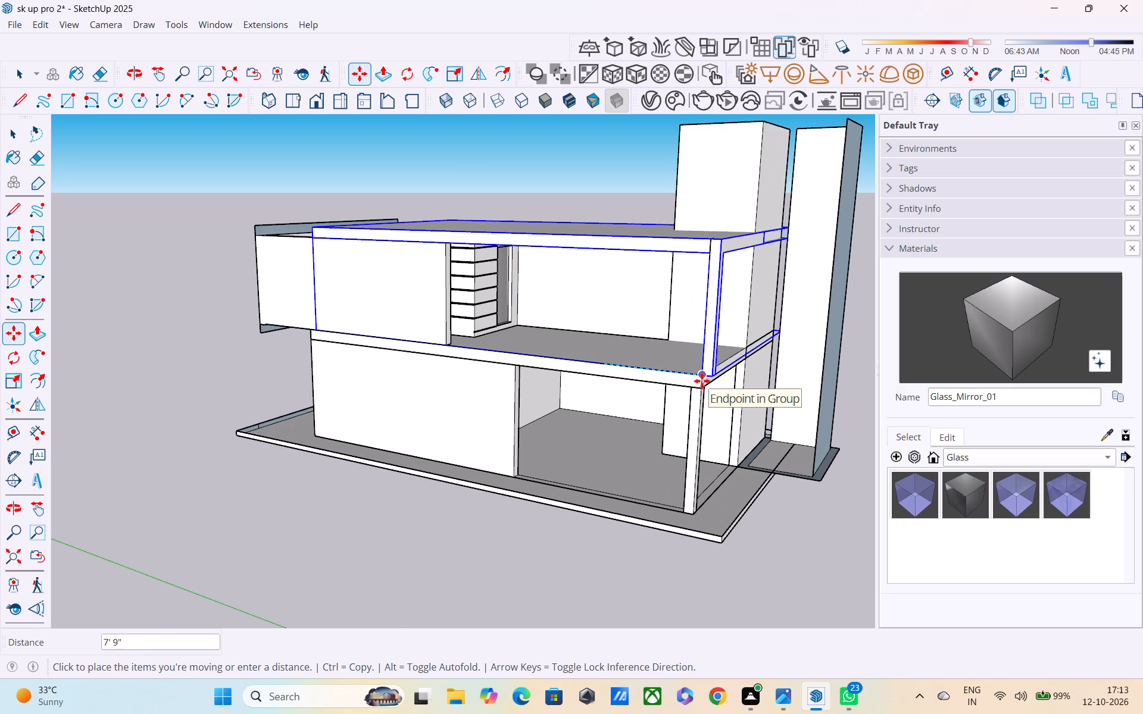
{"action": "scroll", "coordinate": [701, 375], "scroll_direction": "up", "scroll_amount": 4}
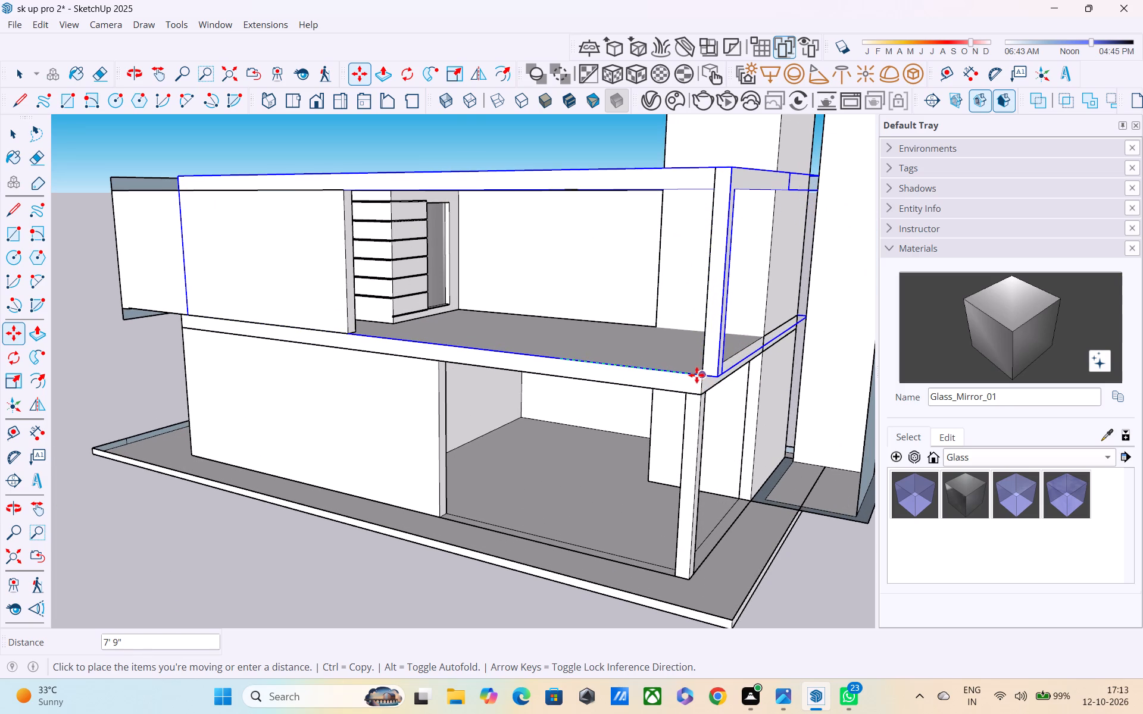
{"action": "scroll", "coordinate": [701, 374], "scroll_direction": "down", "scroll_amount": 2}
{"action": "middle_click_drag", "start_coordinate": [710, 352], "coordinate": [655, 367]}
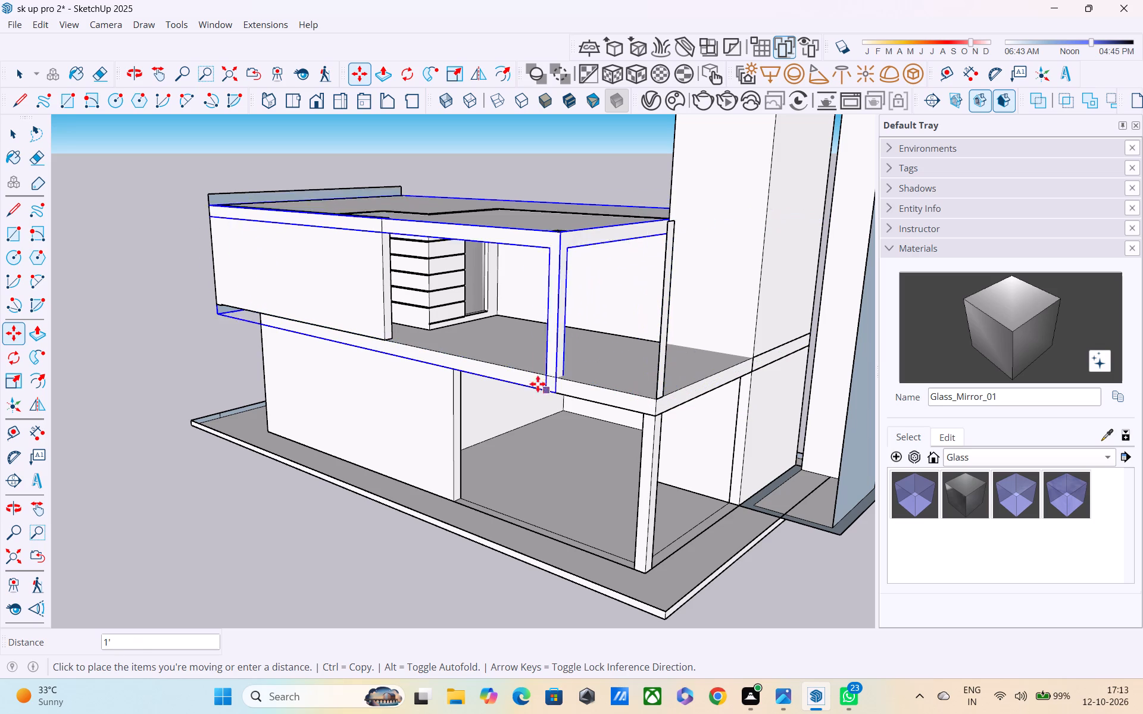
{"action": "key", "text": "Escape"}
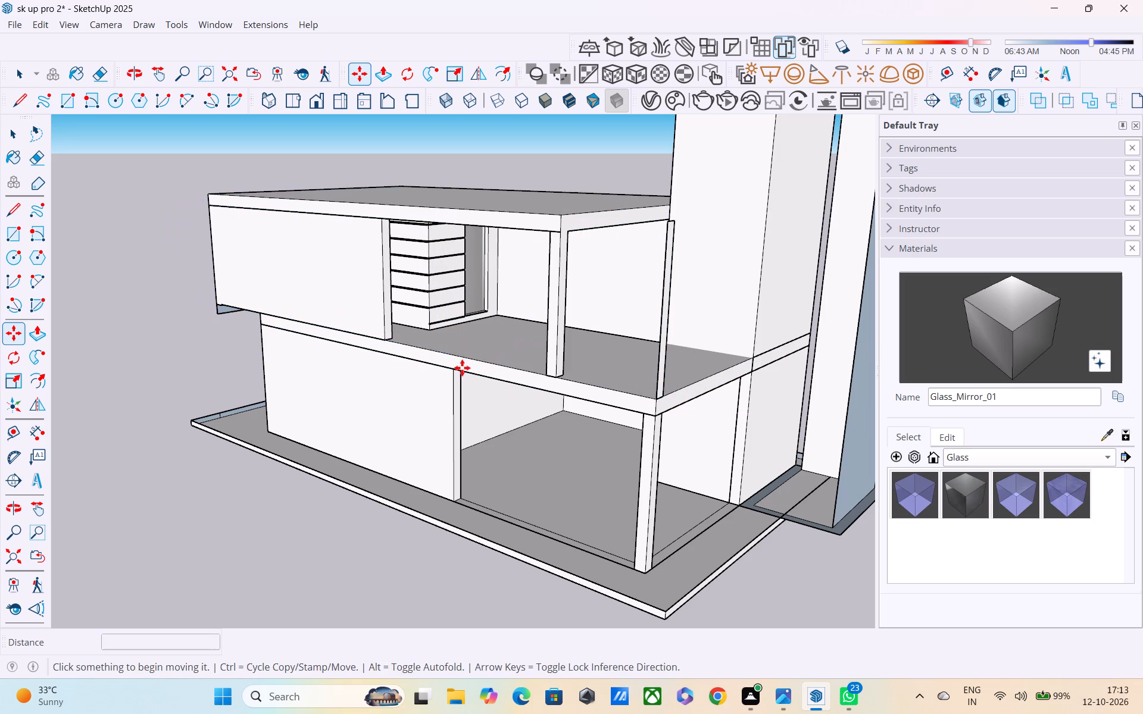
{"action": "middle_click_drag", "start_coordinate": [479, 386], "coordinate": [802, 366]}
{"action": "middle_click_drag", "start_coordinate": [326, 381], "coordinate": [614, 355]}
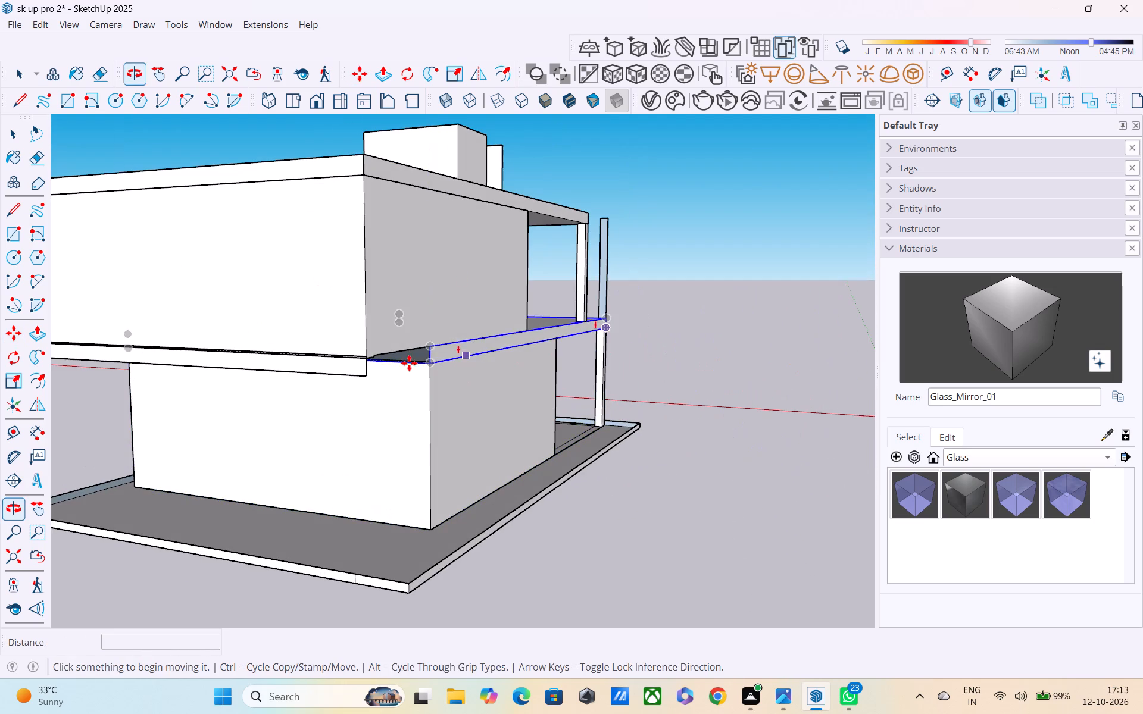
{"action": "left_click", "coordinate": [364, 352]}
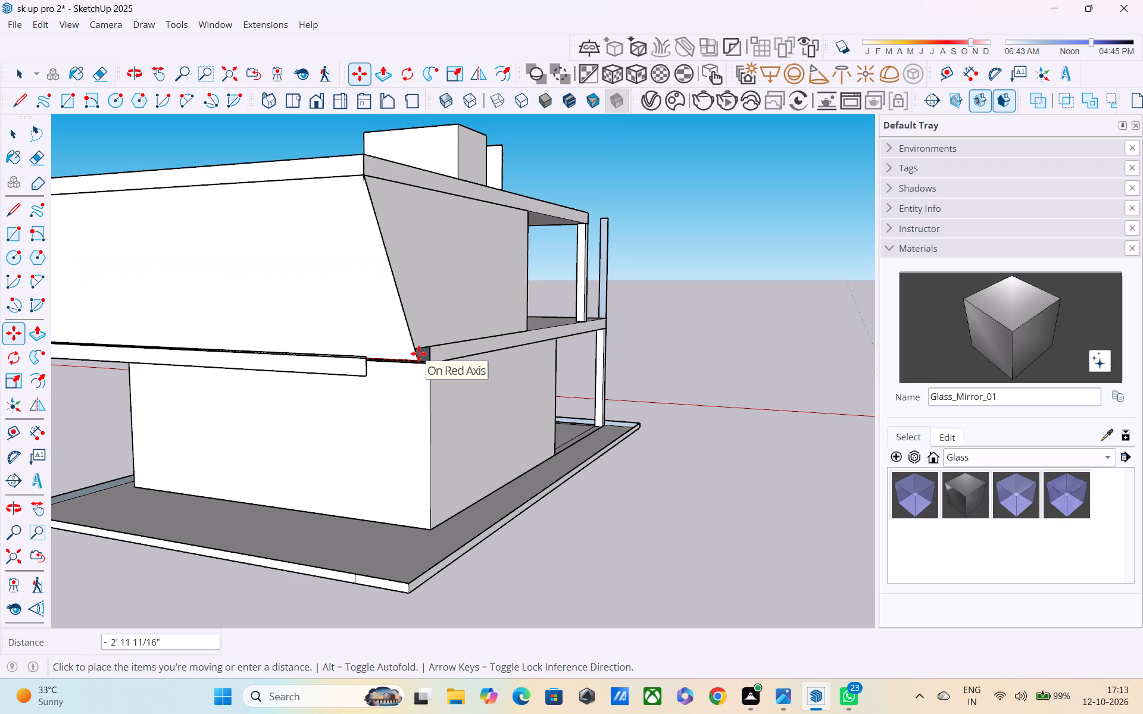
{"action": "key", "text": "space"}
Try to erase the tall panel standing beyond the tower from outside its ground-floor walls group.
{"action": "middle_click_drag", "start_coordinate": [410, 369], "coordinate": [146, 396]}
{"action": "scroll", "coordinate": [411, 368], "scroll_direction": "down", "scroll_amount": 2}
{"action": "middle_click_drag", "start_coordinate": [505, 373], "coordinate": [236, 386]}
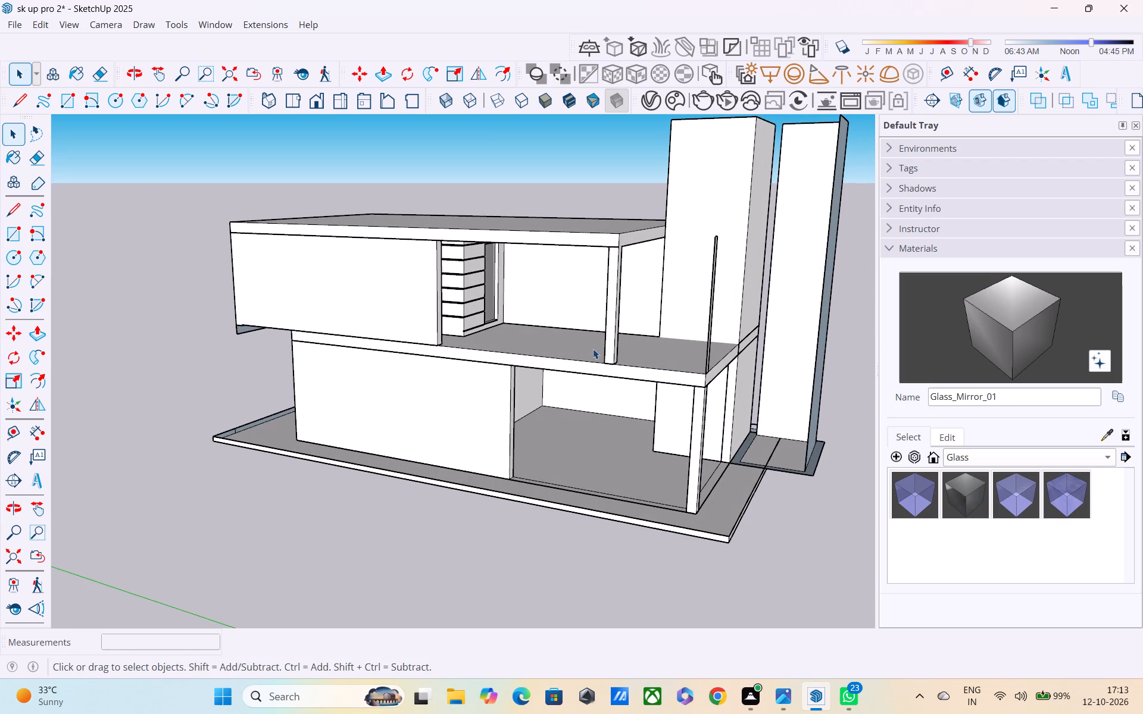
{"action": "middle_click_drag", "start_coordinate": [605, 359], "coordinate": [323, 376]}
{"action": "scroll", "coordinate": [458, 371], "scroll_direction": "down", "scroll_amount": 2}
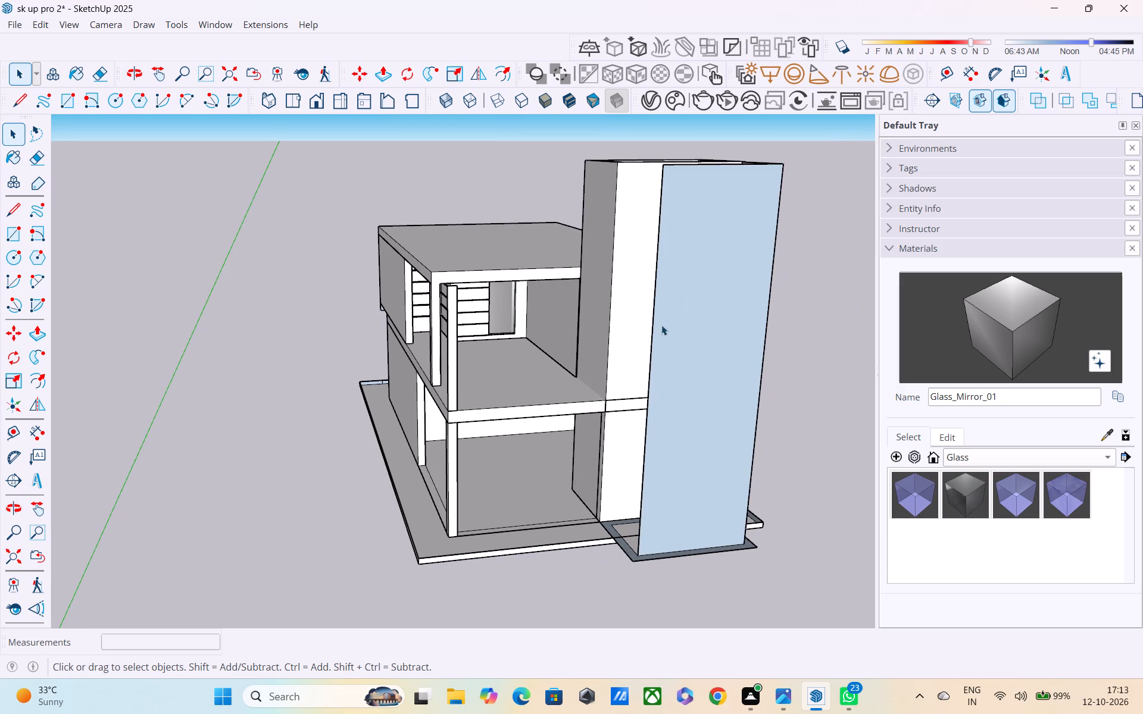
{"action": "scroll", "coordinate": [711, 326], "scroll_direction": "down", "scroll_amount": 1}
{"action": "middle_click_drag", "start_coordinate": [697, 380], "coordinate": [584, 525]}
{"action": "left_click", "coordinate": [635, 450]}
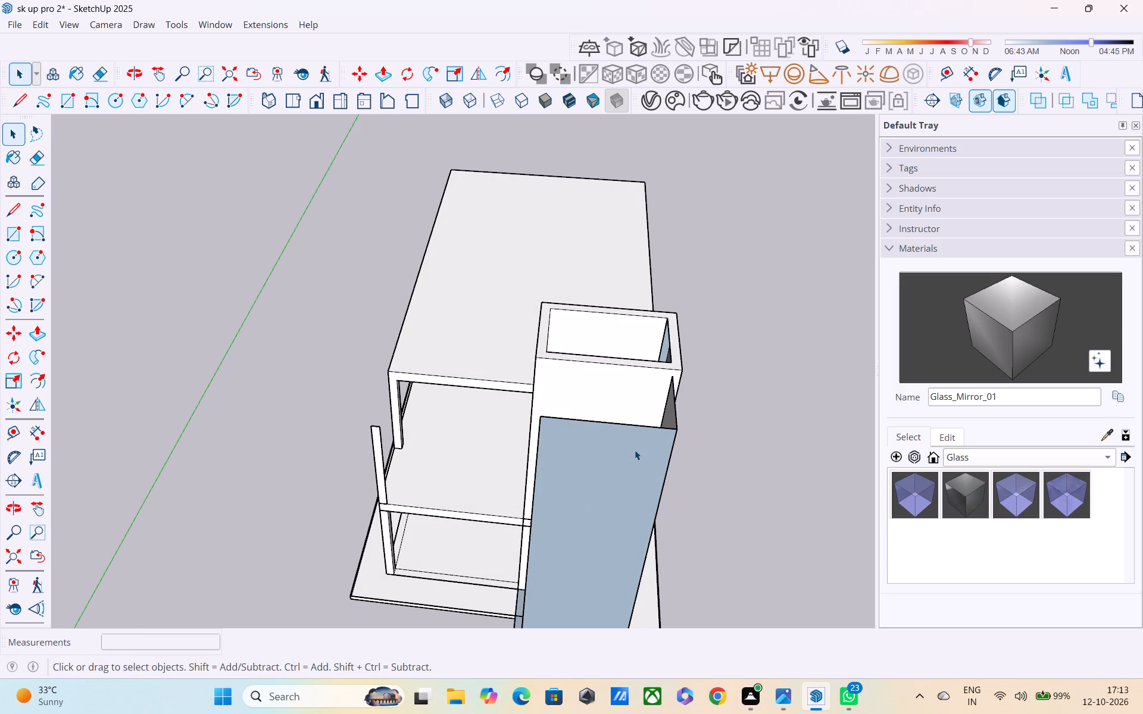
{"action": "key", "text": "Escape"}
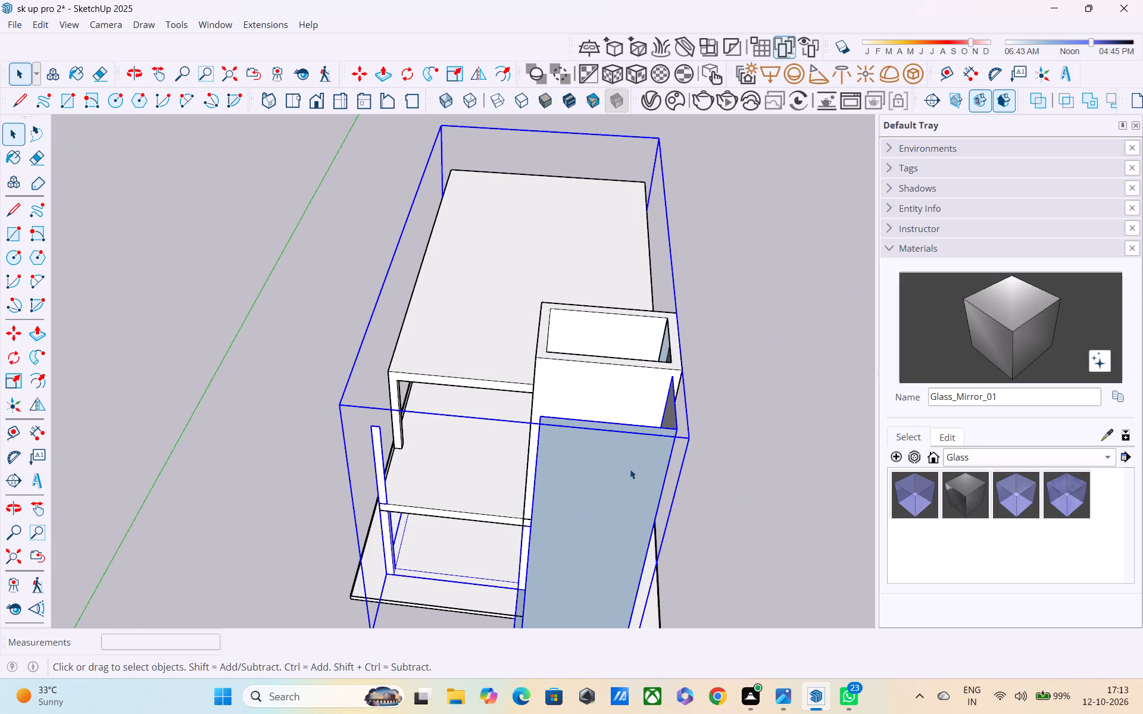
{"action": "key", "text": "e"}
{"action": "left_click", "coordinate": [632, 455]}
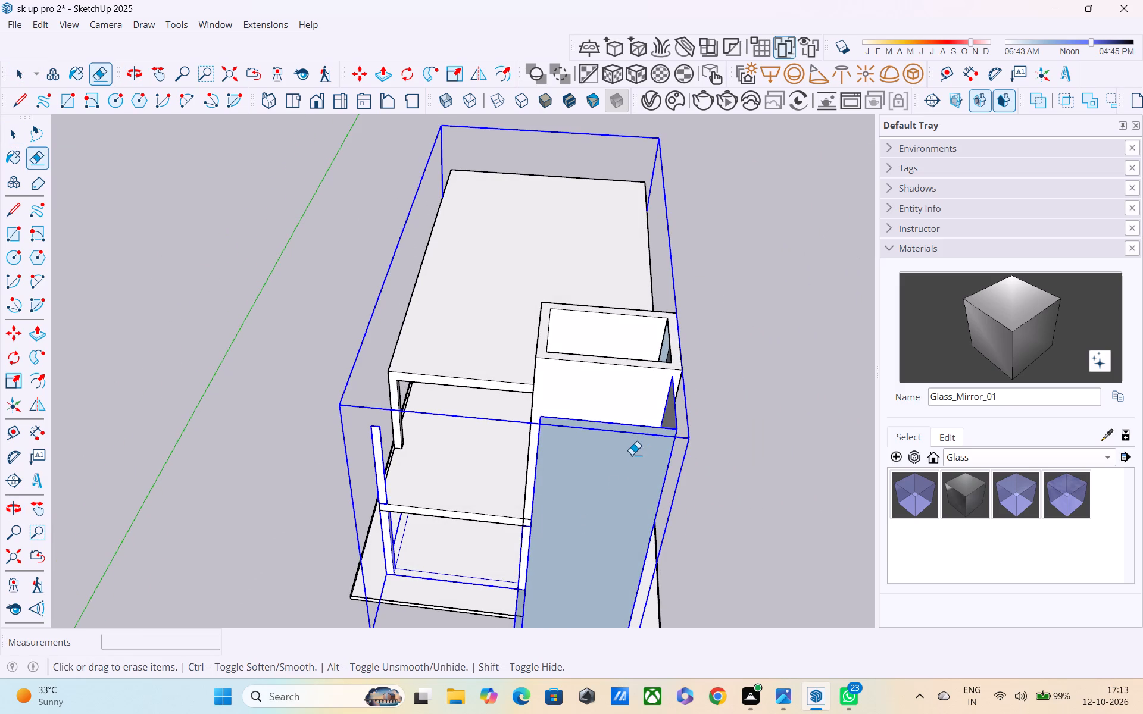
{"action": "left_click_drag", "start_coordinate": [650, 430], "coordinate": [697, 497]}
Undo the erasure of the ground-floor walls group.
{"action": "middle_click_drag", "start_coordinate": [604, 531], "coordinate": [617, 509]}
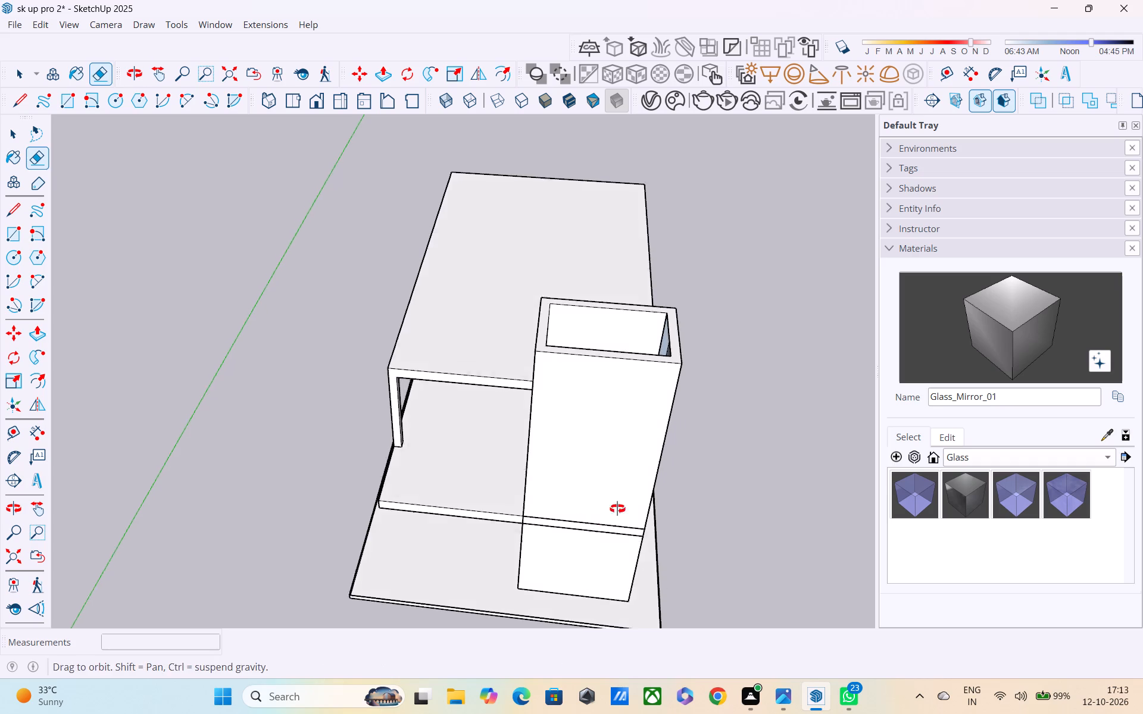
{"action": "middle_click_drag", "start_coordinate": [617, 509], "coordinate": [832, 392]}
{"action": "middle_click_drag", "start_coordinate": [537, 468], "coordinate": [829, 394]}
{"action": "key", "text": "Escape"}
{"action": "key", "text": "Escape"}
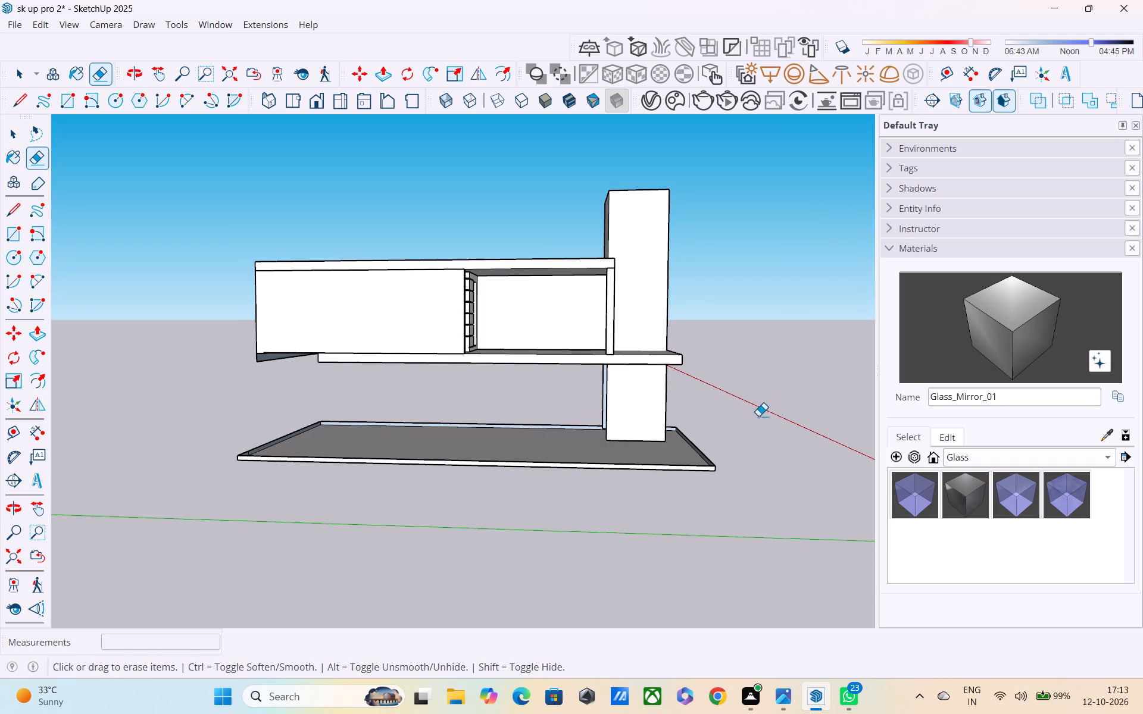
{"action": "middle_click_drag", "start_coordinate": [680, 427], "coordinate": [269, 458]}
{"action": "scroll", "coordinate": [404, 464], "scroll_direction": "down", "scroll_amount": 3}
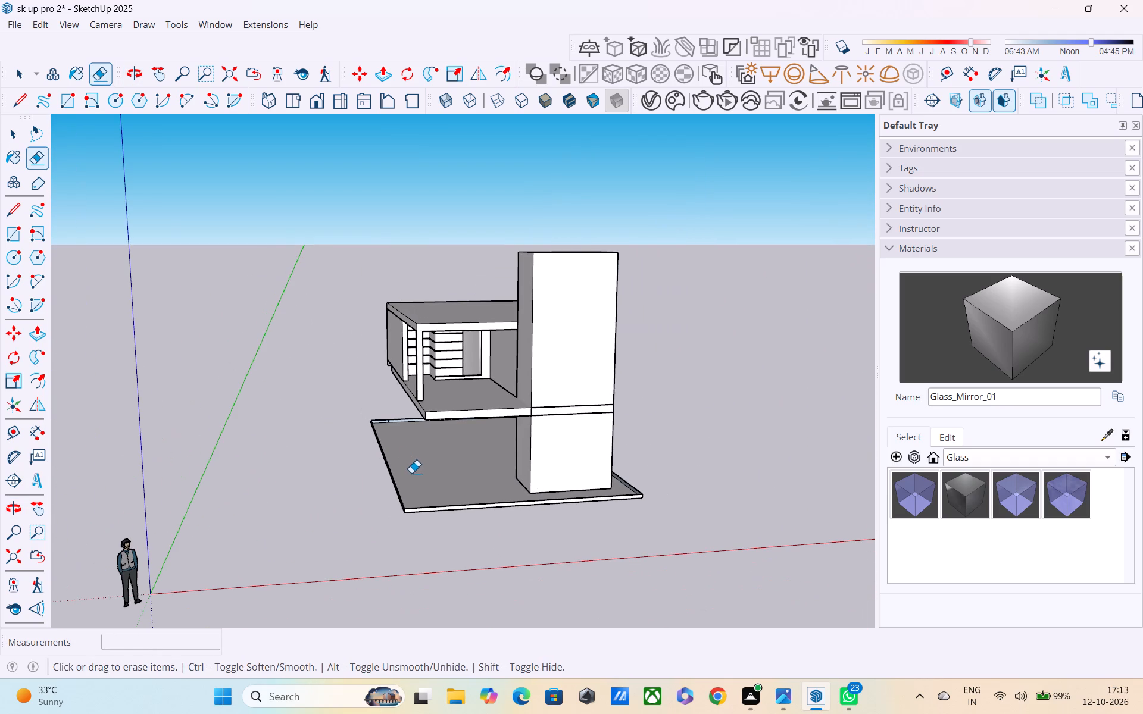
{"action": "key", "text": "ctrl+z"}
Open the ground-floor walls group and erase the tall faces standing beyond the tower by removing their vertical edges.
{"action": "middle_click_drag", "start_coordinate": [467, 473], "coordinate": [689, 403]}
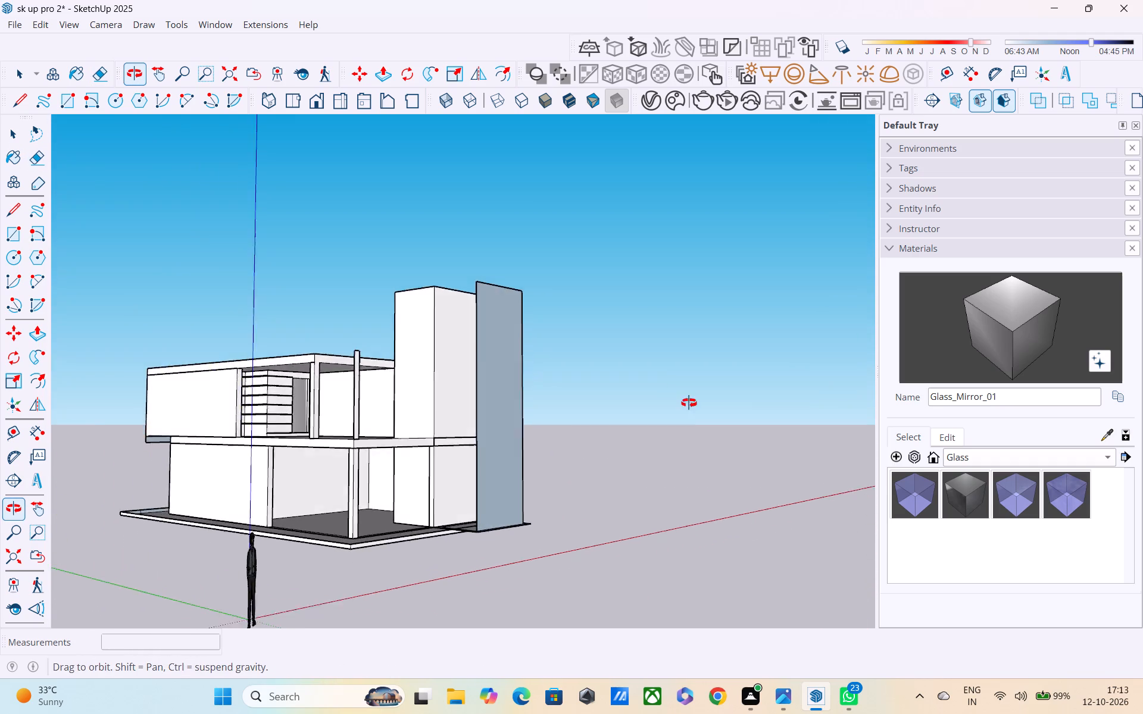
{"action": "middle_click_drag", "start_coordinate": [689, 403], "coordinate": [680, 423]}
{"action": "scroll", "coordinate": [637, 434], "scroll_direction": "up", "scroll_amount": 1}
{"action": "scroll", "coordinate": [559, 446], "scroll_direction": "down", "scroll_amount": 3}
{"action": "key", "text": "space"}
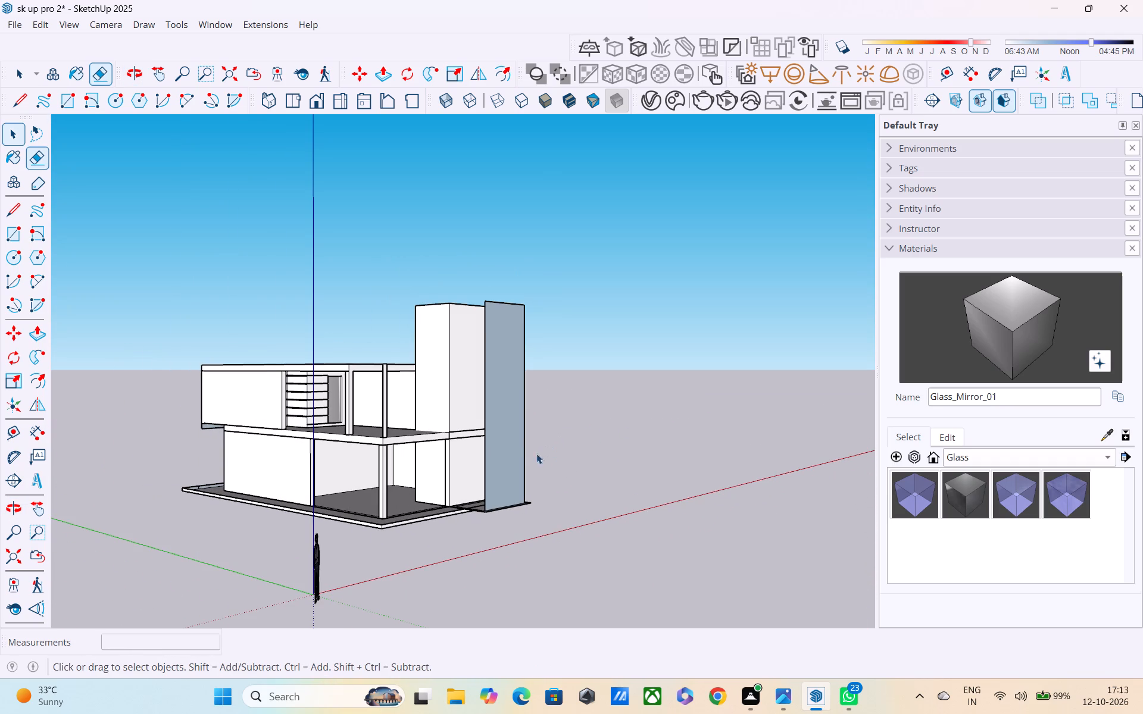
{"action": "double_click", "coordinate": [511, 427]}
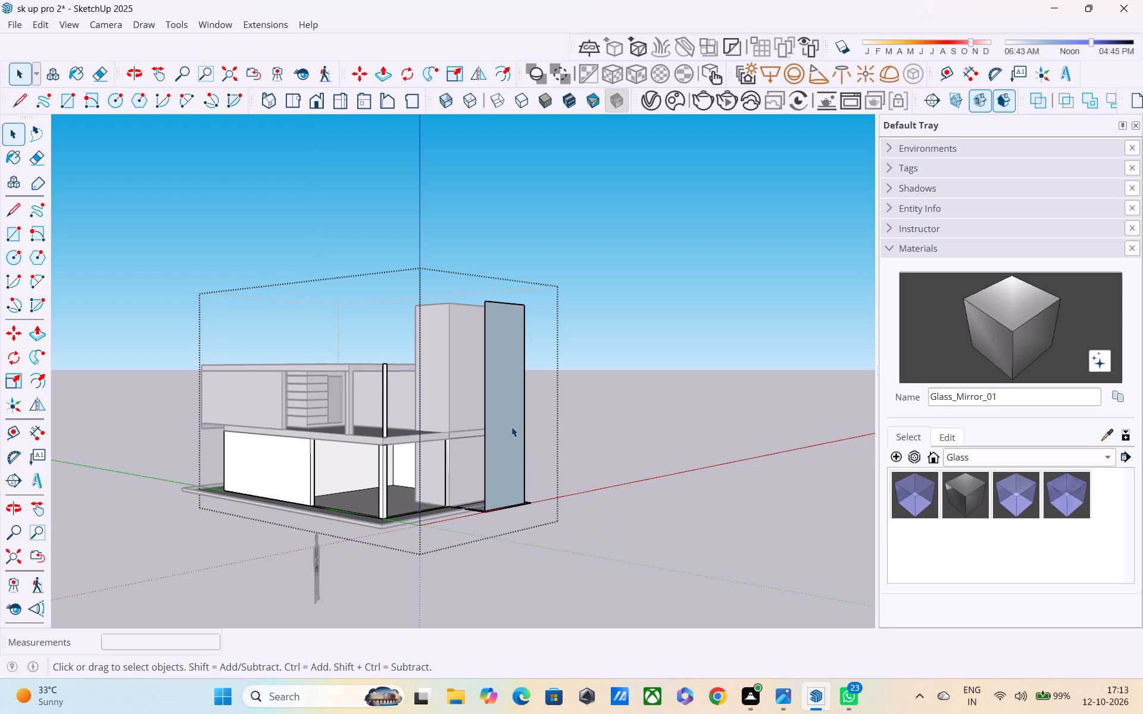
{"action": "key", "text": "e"}
{"action": "left_click", "coordinate": [508, 395]}
{"action": "left_click", "coordinate": [487, 376]}
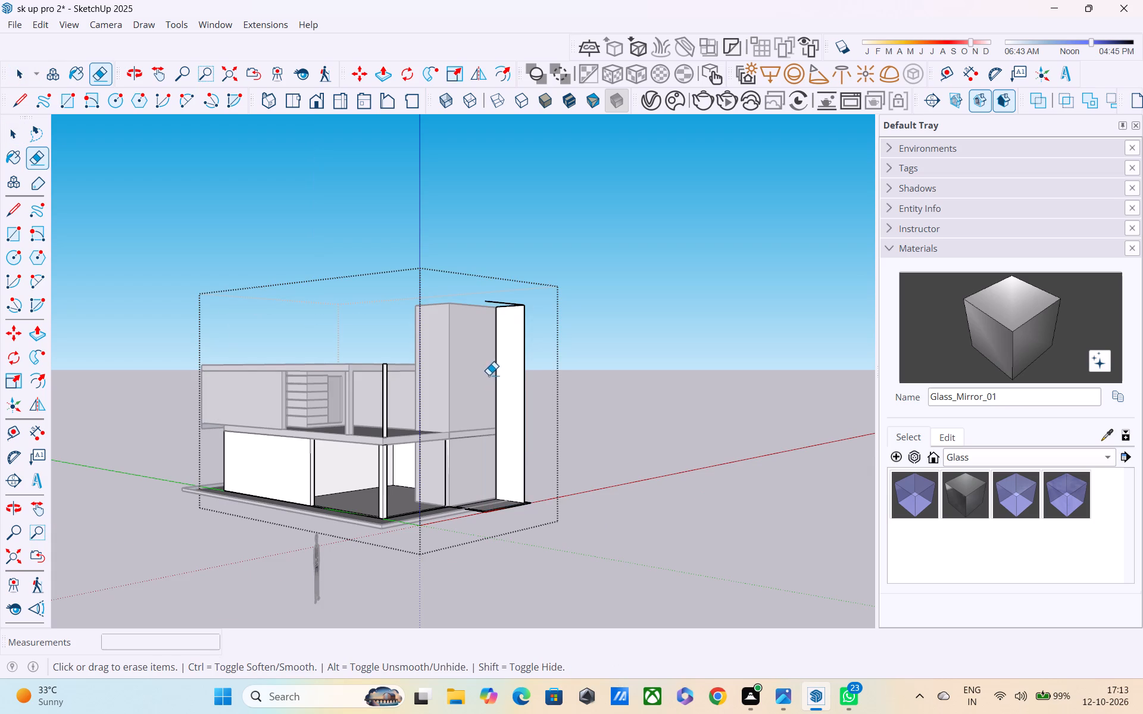
{"action": "left_click", "coordinate": [507, 369]}
{"action": "left_click", "coordinate": [524, 352]}
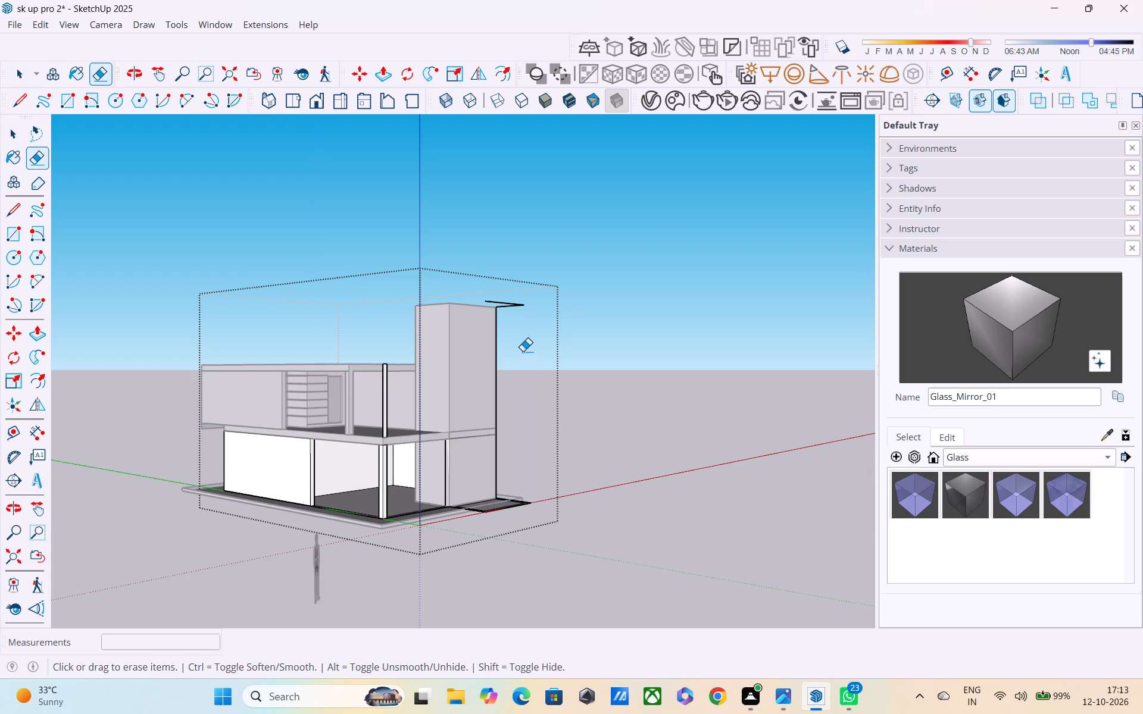
Erase the leftover edges sticking out beyond the top of the tower in the ground-floor walls group.
{"action": "middle_click_drag", "start_coordinate": [523, 351], "coordinate": [520, 465]}
{"action": "scroll", "coordinate": [507, 328], "scroll_direction": "down", "scroll_amount": 3}
{"action": "middle_click_drag", "start_coordinate": [507, 326], "coordinate": [612, 296]}
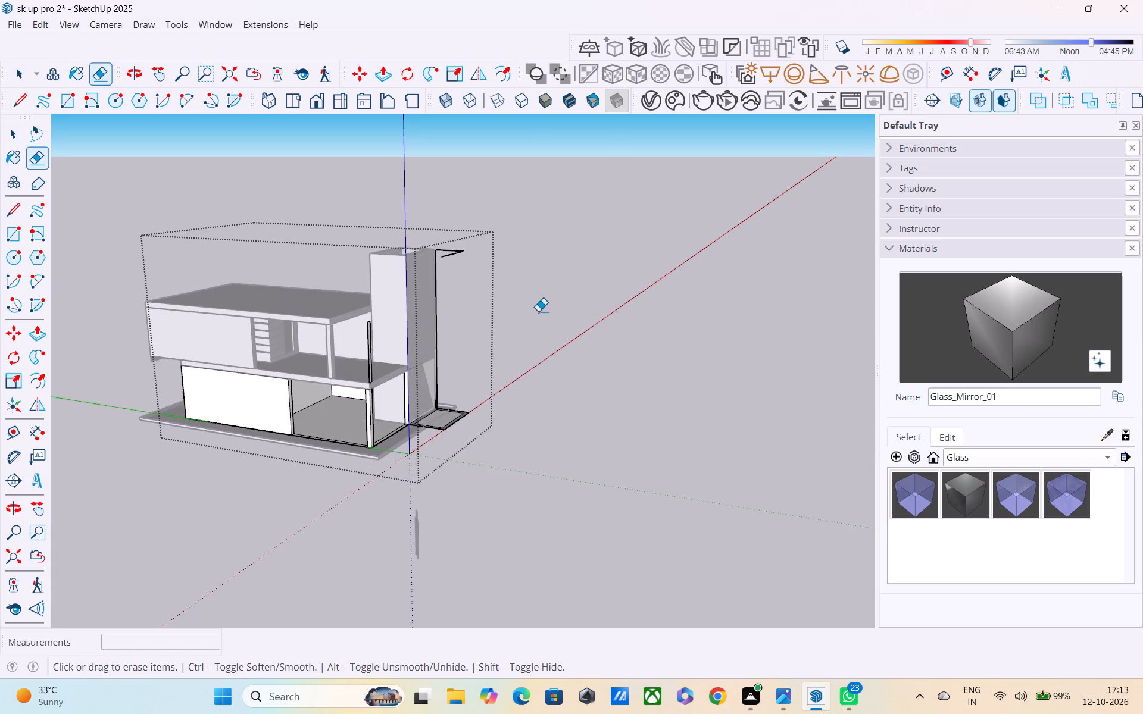
{"action": "scroll", "coordinate": [510, 312], "scroll_direction": "up", "scroll_amount": 3}
{"action": "left_click", "coordinate": [439, 240]}
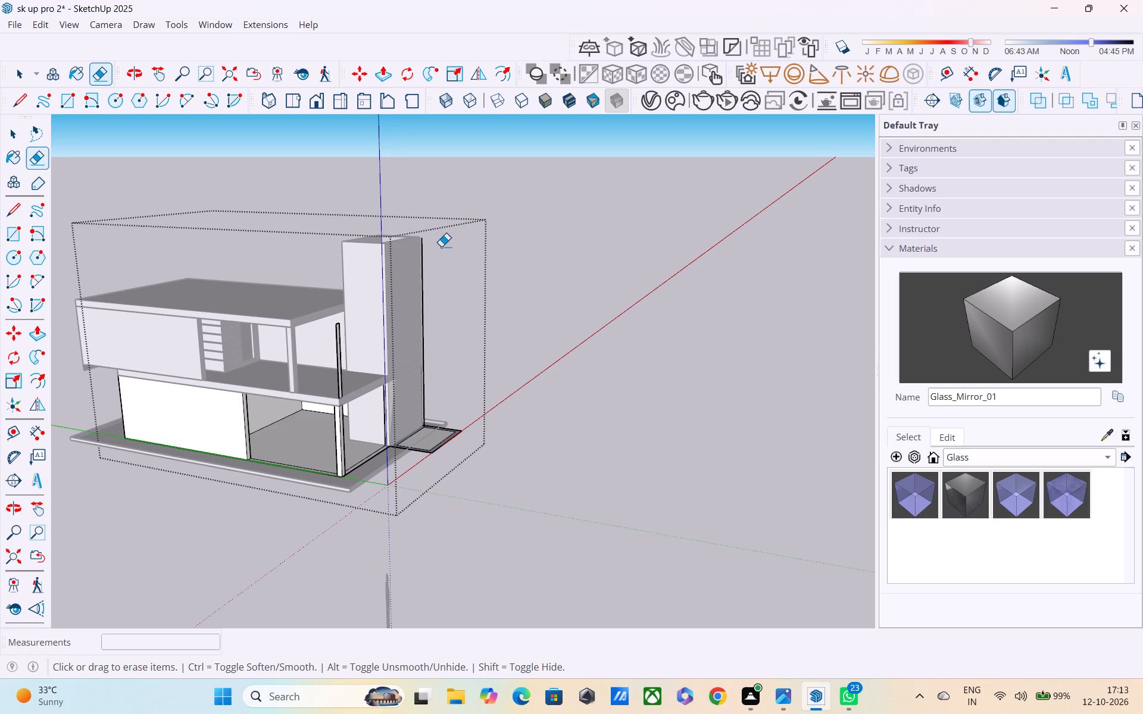
Erase the leftover floor-level outline edges extending beyond the base of the tower.
{"action": "left_click", "coordinate": [435, 449]}
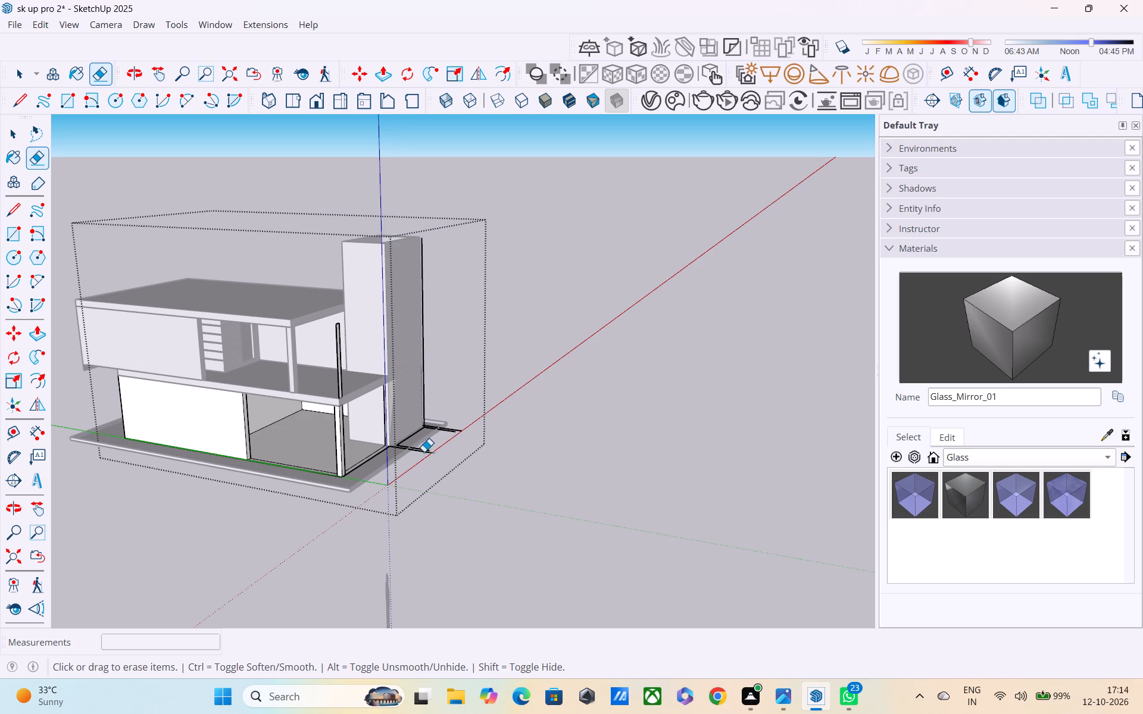
{"action": "left_click", "coordinate": [419, 455]}
{"action": "scroll", "coordinate": [404, 446], "scroll_direction": "up", "scroll_amount": 9}
{"action": "middle_click_drag", "start_coordinate": [407, 447], "coordinate": [410, 483]}
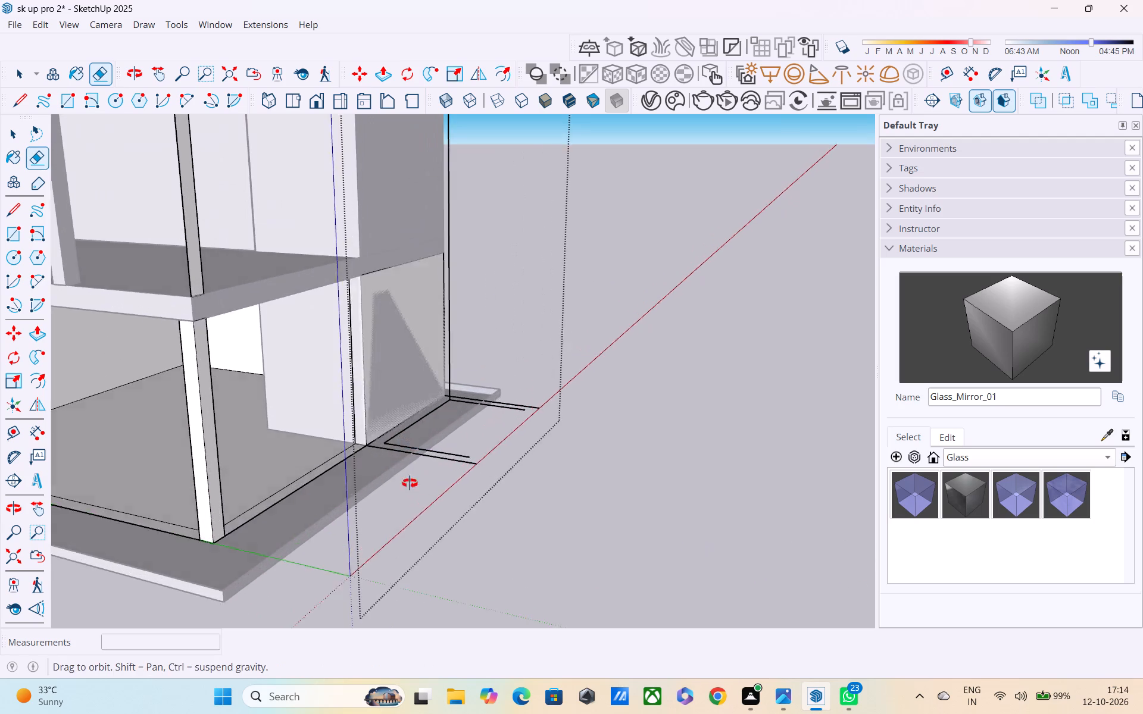
{"action": "middle_click_drag", "start_coordinate": [410, 483], "coordinate": [416, 519]}
{"action": "scroll", "coordinate": [402, 439], "scroll_direction": "up", "scroll_amount": 5}
{"action": "left_click", "coordinate": [397, 418]}
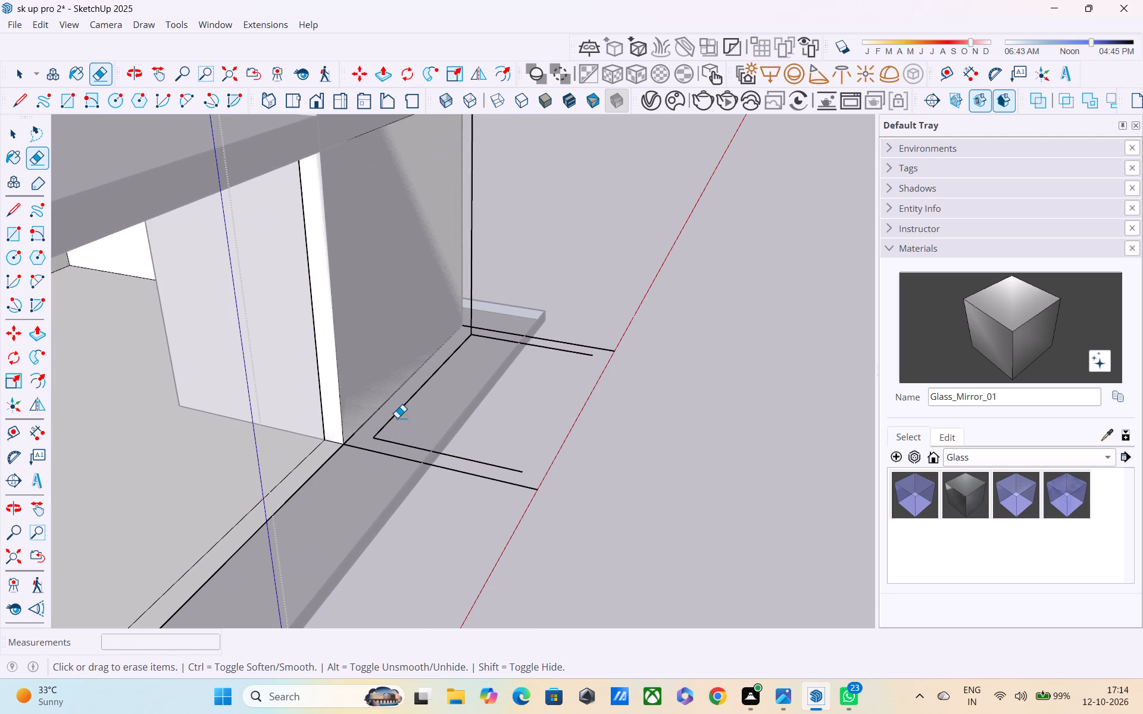
{"action": "left_click", "coordinate": [395, 414]}
{"action": "left_click", "coordinate": [382, 450]}
{"action": "left_click", "coordinate": [376, 456]}
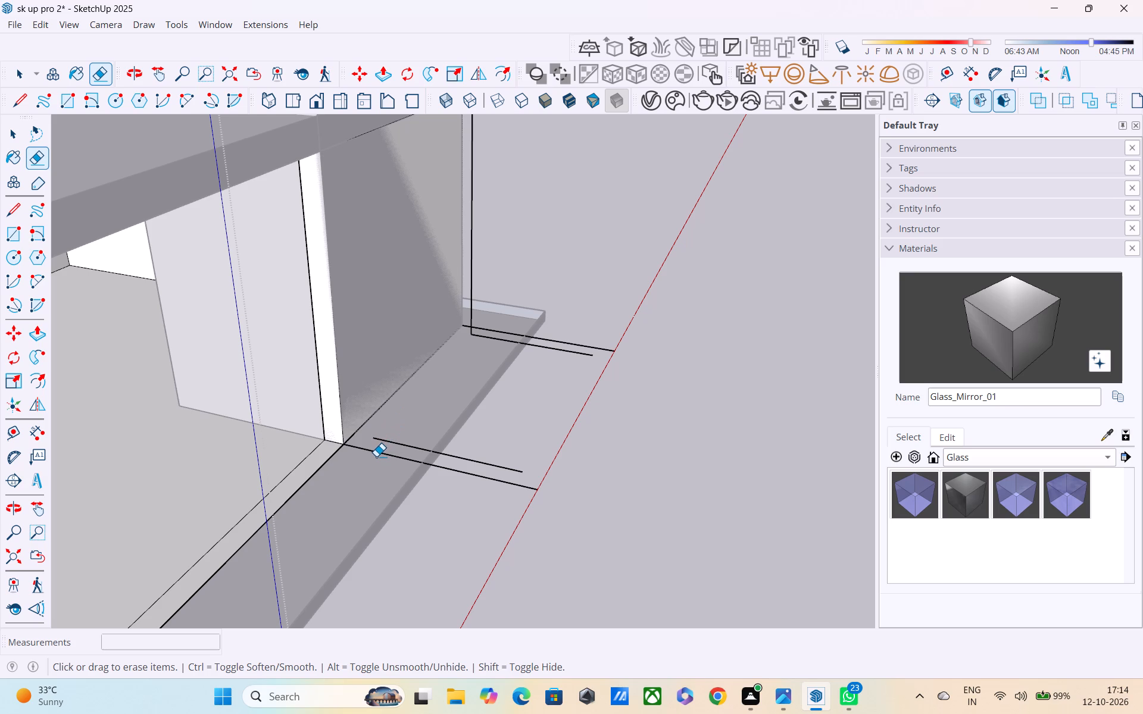
{"action": "left_click", "coordinate": [376, 450]}
{"action": "left_click", "coordinate": [388, 439]}
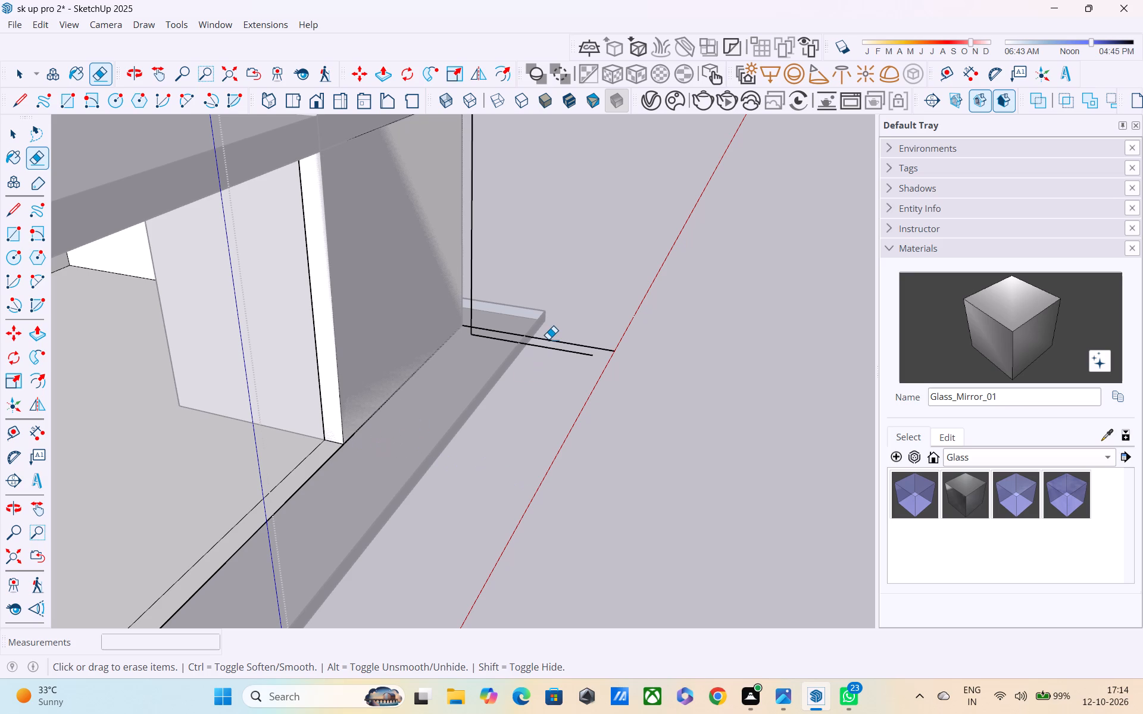
{"action": "left_click", "coordinate": [548, 337]}
{"action": "left_click", "coordinate": [538, 347]}
{"action": "left_click", "coordinate": [537, 339]}
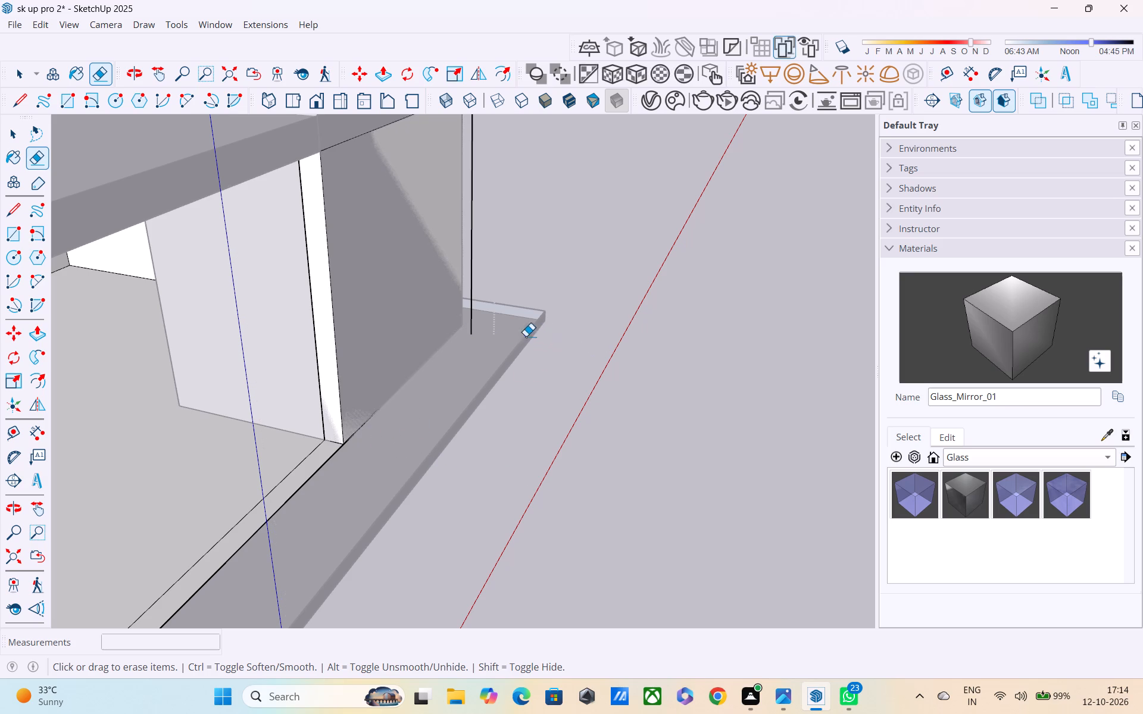
Erase the remaining tall vertical edge at the tower's corner and close the ground-floor walls group.
{"action": "scroll", "coordinate": [485, 303], "scroll_direction": "down", "scroll_amount": 3}
{"action": "left_click", "coordinate": [475, 287]}
{"action": "scroll", "coordinate": [475, 286], "scroll_direction": "down", "scroll_amount": 5}
{"action": "middle_click_drag", "start_coordinate": [513, 340], "coordinate": [275, 320]}
{"action": "scroll", "coordinate": [275, 320], "scroll_direction": "up", "scroll_amount": 1}
{"action": "scroll", "coordinate": [302, 320], "scroll_direction": "down", "scroll_amount": 5}
{"action": "middle_click_drag", "start_coordinate": [391, 316], "coordinate": [394, 315]}
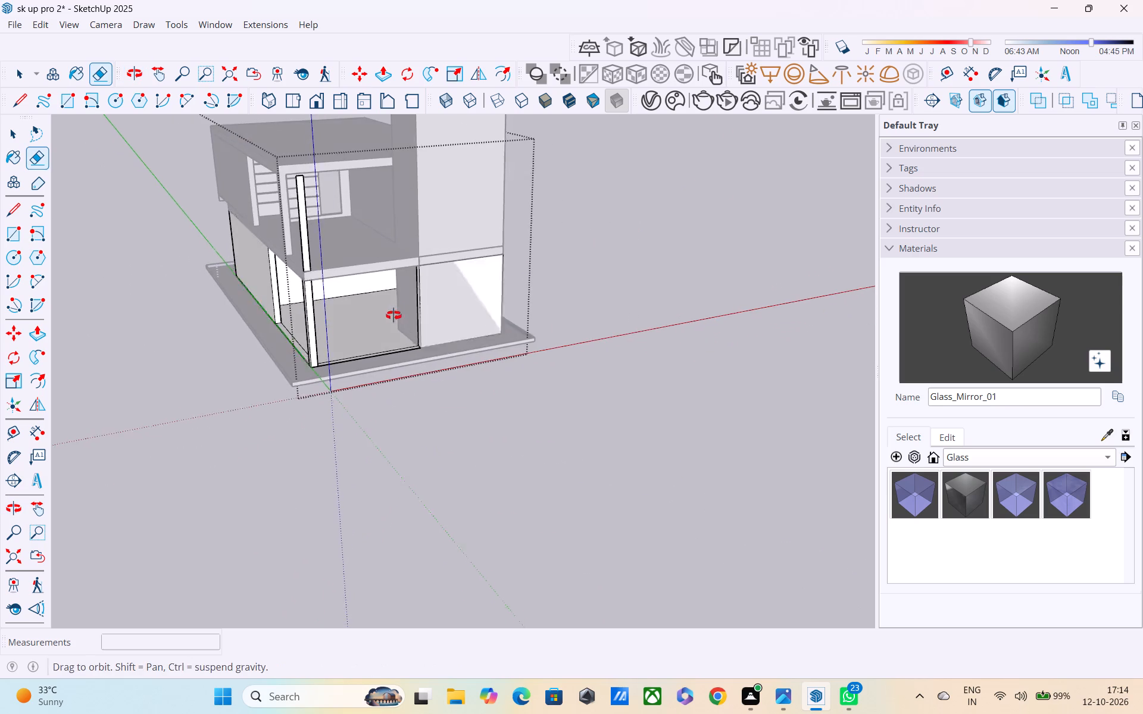
{"action": "middle_click_drag", "start_coordinate": [394, 315], "coordinate": [590, 280]}
{"action": "key", "text": "Escape"}
{"action": "key", "text": "space"}
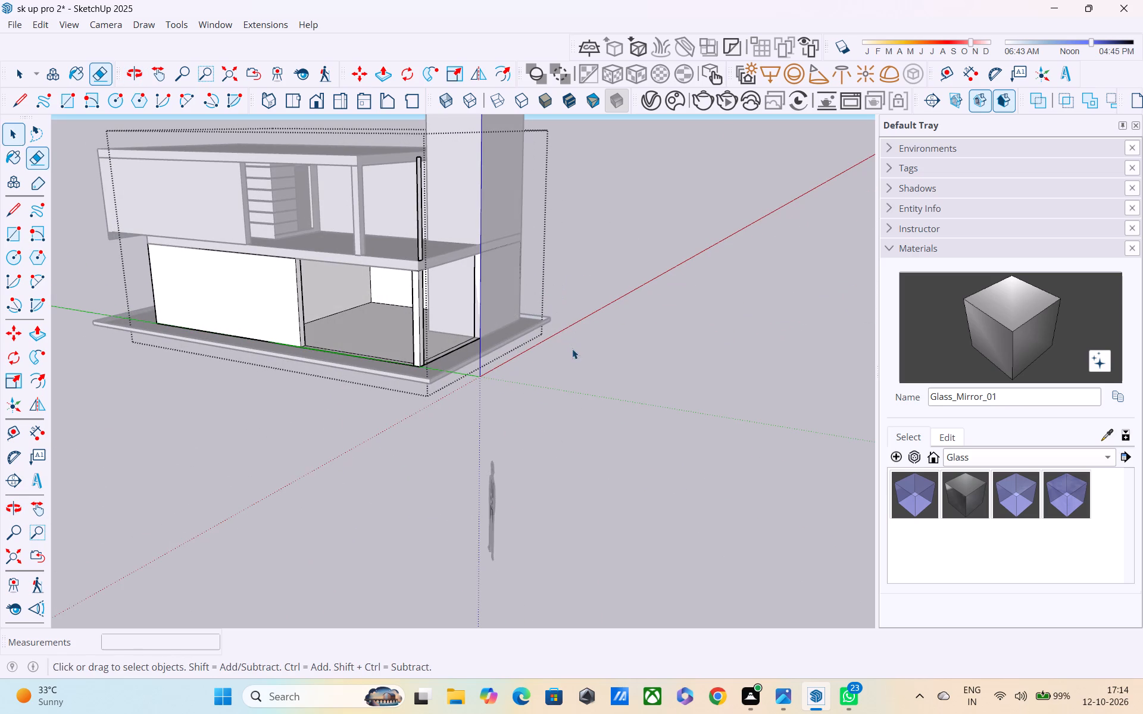
{"action": "left_click", "coordinate": [573, 349]}
Examine the building from several sides, comparing the upper-floor roof and column with the shifted slab.
{"action": "middle_click_drag", "start_coordinate": [421, 365], "coordinate": [300, 297]}
{"action": "middle_click_drag", "start_coordinate": [580, 278], "coordinate": [299, 301]}
{"action": "scroll", "coordinate": [814, 300], "scroll_direction": "down", "scroll_amount": 1}
{"action": "middle_click_drag", "start_coordinate": [832, 319], "coordinate": [789, 350]}
{"action": "middle_click_drag", "start_coordinate": [790, 356], "coordinate": [752, 356], "text": "shift"}
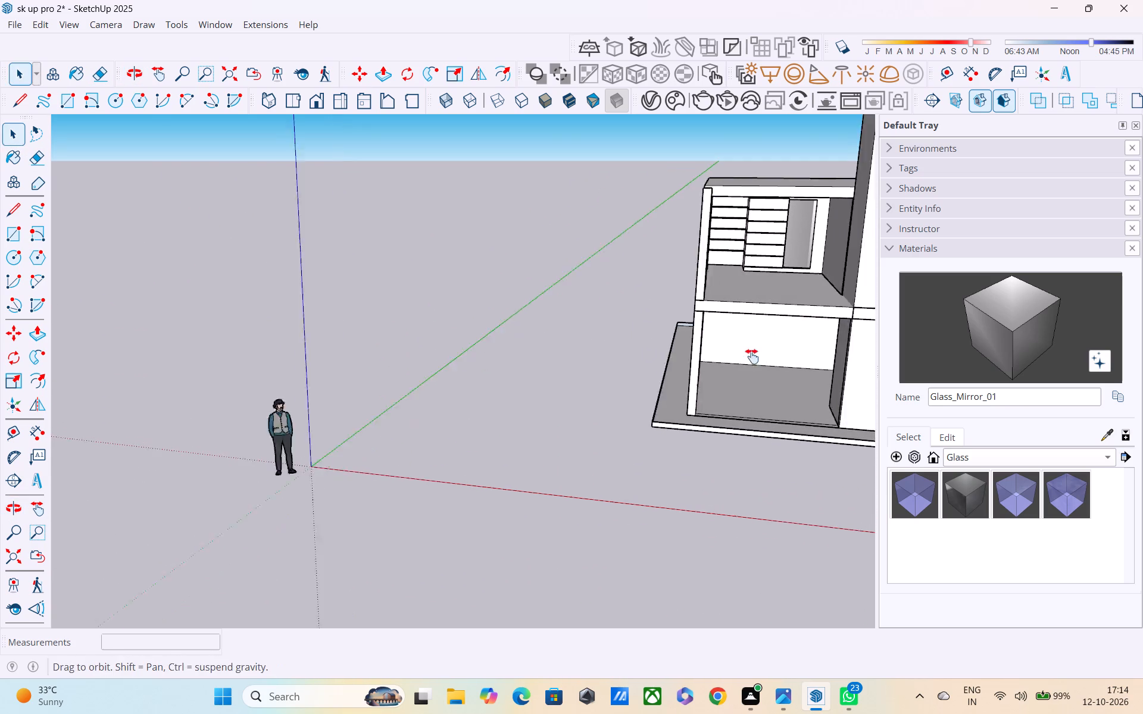
{"action": "middle_click_drag", "start_coordinate": [752, 356], "coordinate": [564, 356], "text": "shift"}
{"action": "scroll", "coordinate": [924, 300], "scroll_direction": "up", "scroll_amount": 3}
{"action": "scroll", "coordinate": [614, 317], "scroll_direction": "up", "scroll_amount": 4}
{"action": "middle_click_drag", "start_coordinate": [587, 321], "coordinate": [699, 337]}
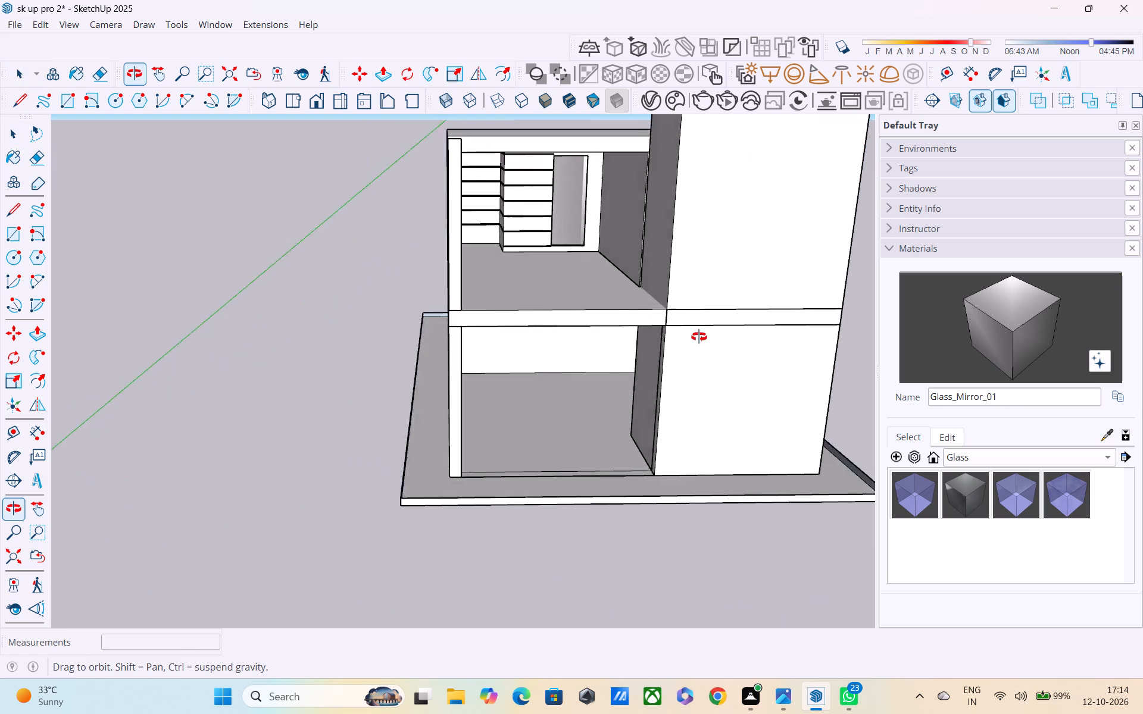
{"action": "middle_click_drag", "start_coordinate": [699, 337], "coordinate": [723, 390]}
{"action": "middle_click_drag", "start_coordinate": [438, 358], "coordinate": [769, 350]}
{"action": "middle_click_drag", "start_coordinate": [578, 329], "coordinate": [788, 298]}
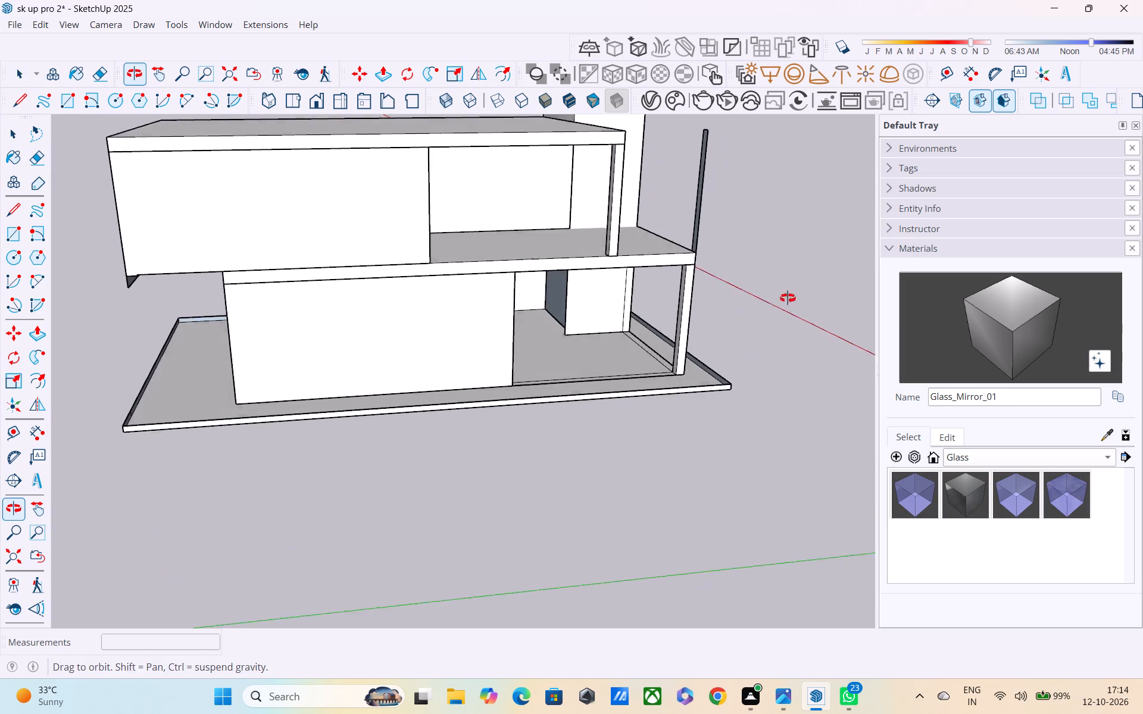
{"action": "middle_click_drag", "start_coordinate": [788, 298], "coordinate": [784, 287]}
{"action": "scroll", "coordinate": [641, 287], "scroll_direction": "down", "scroll_amount": 4}
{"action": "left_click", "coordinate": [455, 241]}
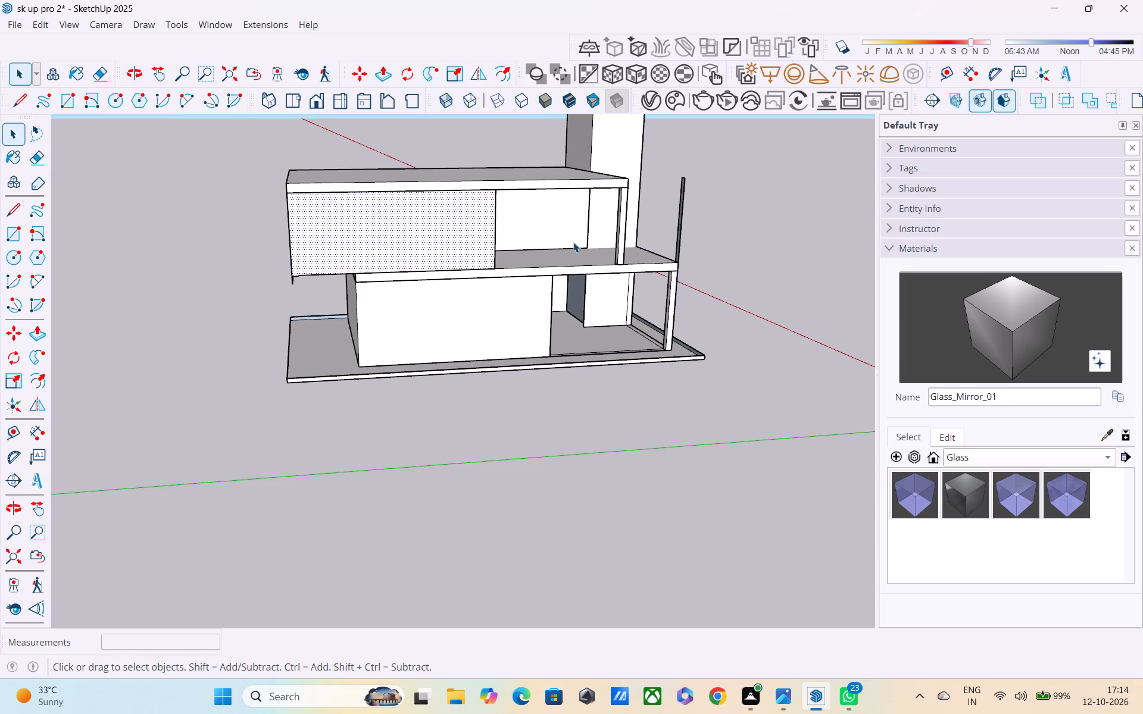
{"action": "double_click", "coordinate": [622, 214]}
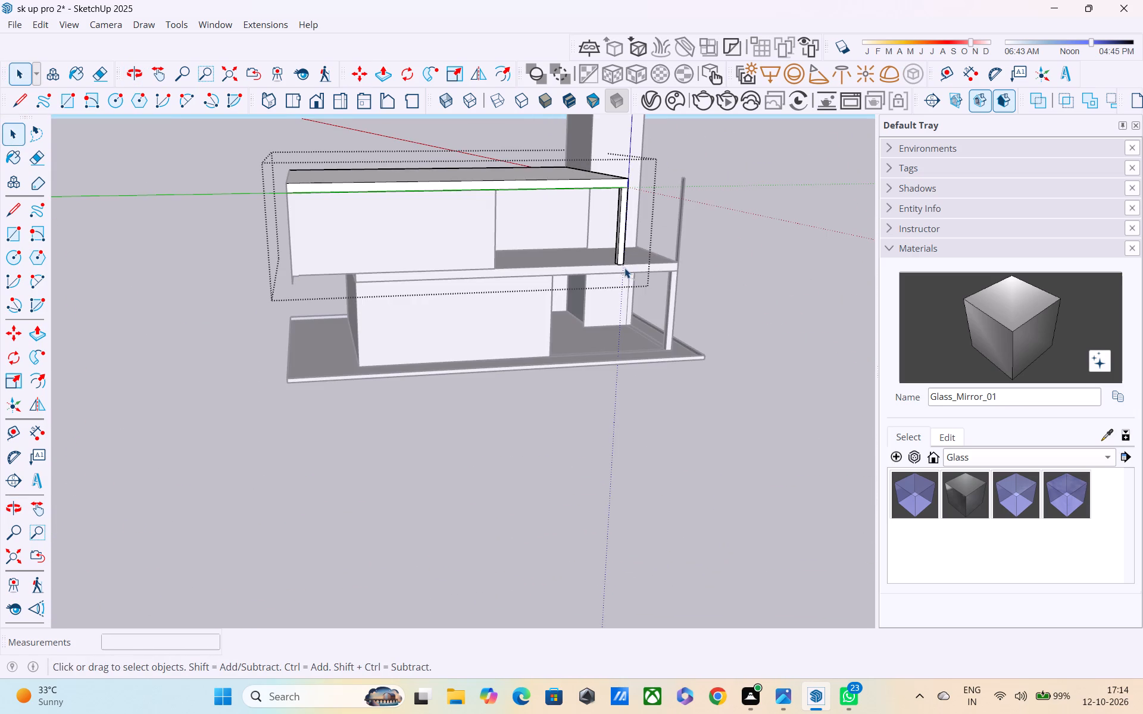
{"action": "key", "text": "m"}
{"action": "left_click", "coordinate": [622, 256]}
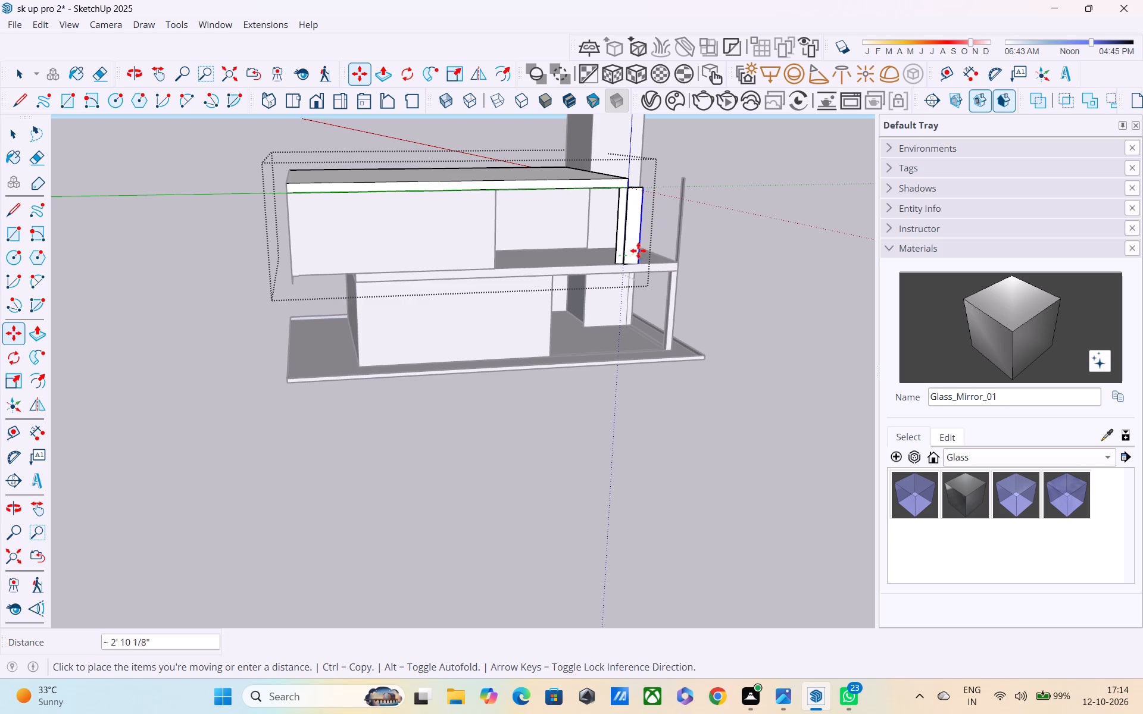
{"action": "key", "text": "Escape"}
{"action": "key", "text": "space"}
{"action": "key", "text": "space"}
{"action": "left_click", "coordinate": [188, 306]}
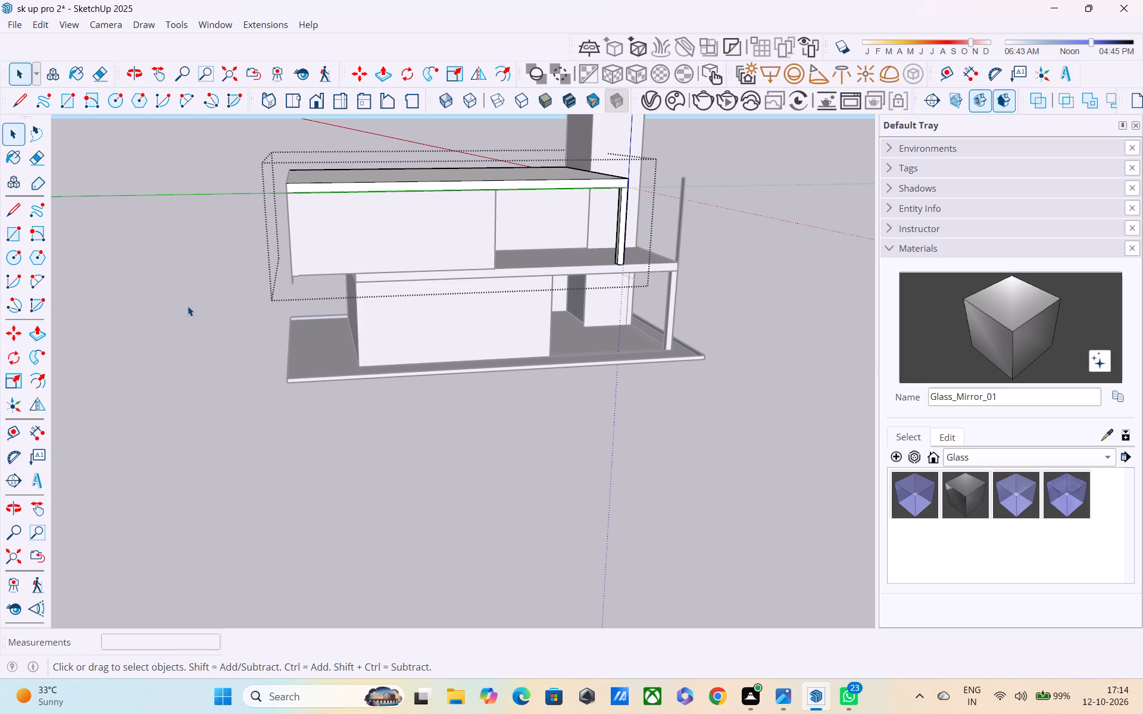
Move the roof canopy and its column about 6' 4" outward so the column stands at the upper floor slab's corner.
{"action": "key", "text": "m"}
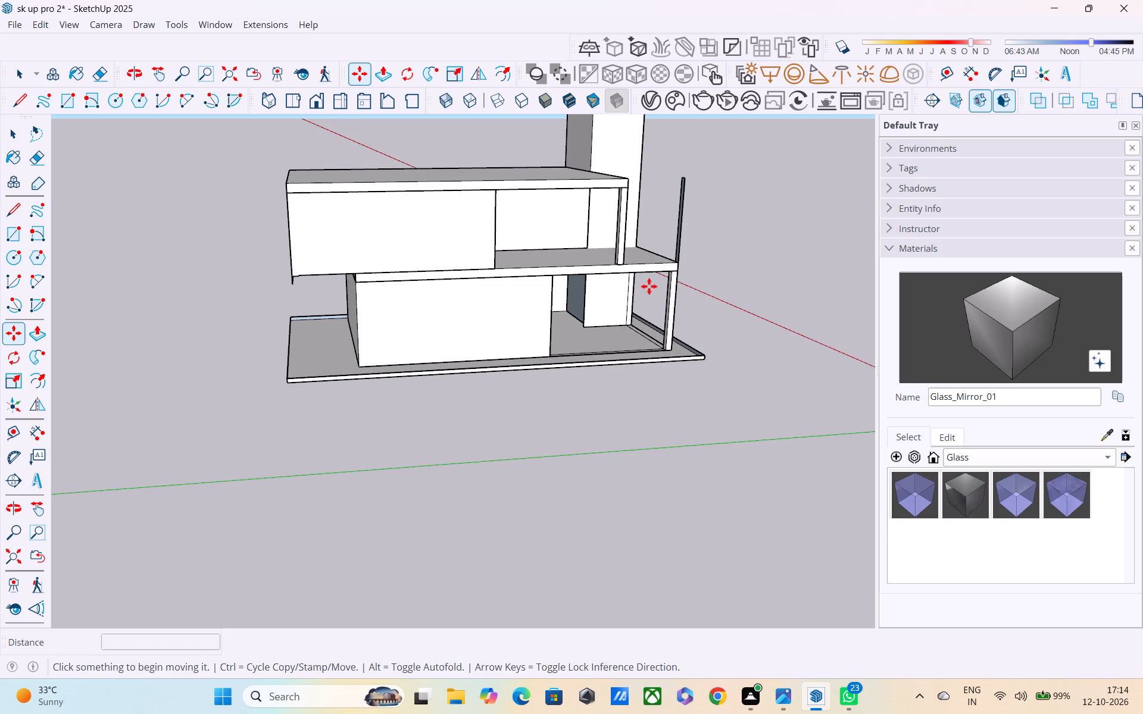
{"action": "left_click", "coordinate": [624, 255]}
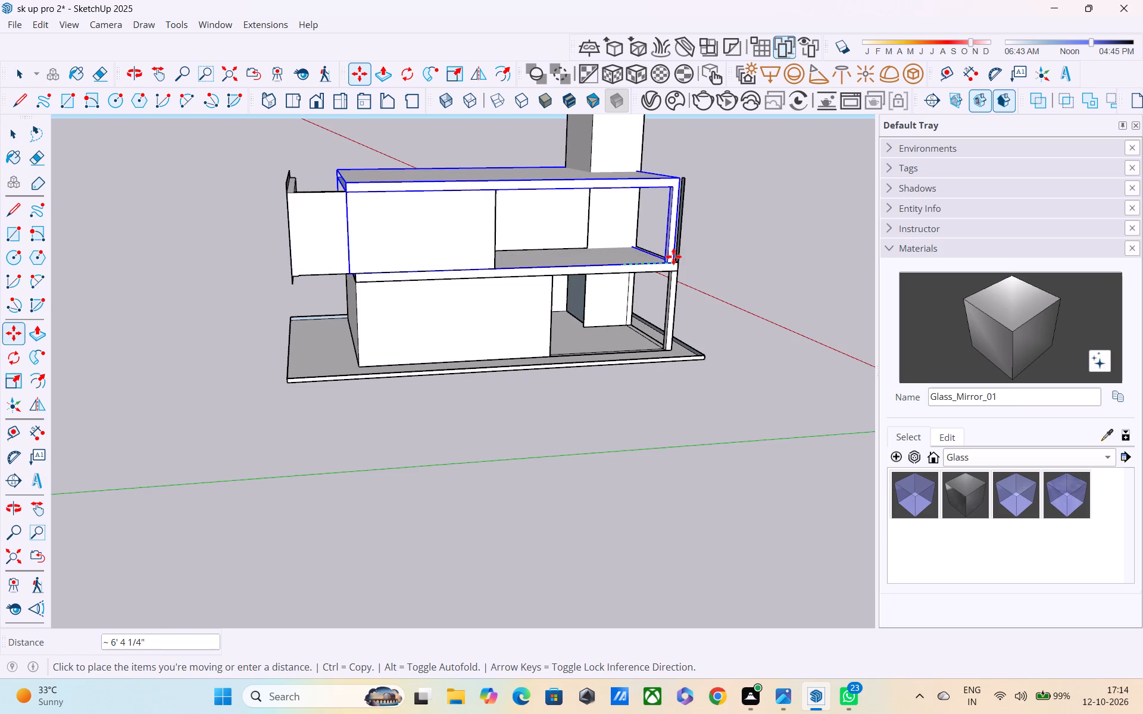
{"action": "left_click", "coordinate": [674, 257]}
Examine how the moved roof canopy and column sit against the upper-floor walls, grooved door wall and tower.
{"action": "middle_click_drag", "start_coordinate": [597, 275], "coordinate": [308, 290]}
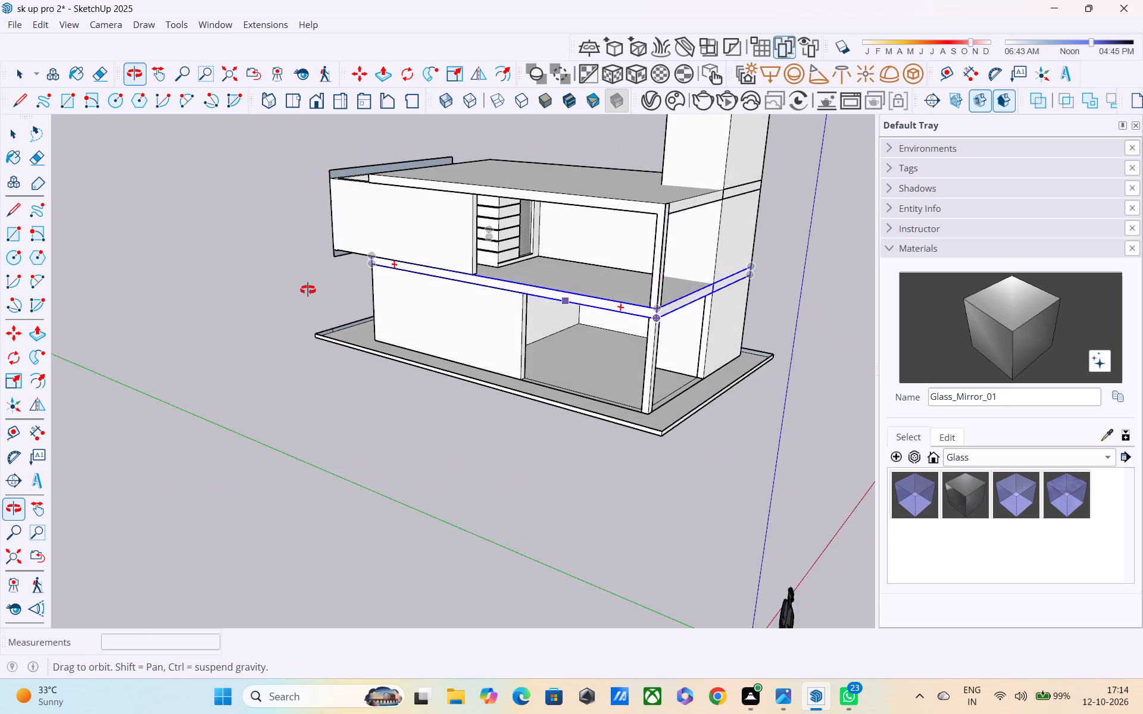
{"action": "middle_click_drag", "start_coordinate": [308, 290], "coordinate": [570, 239]}
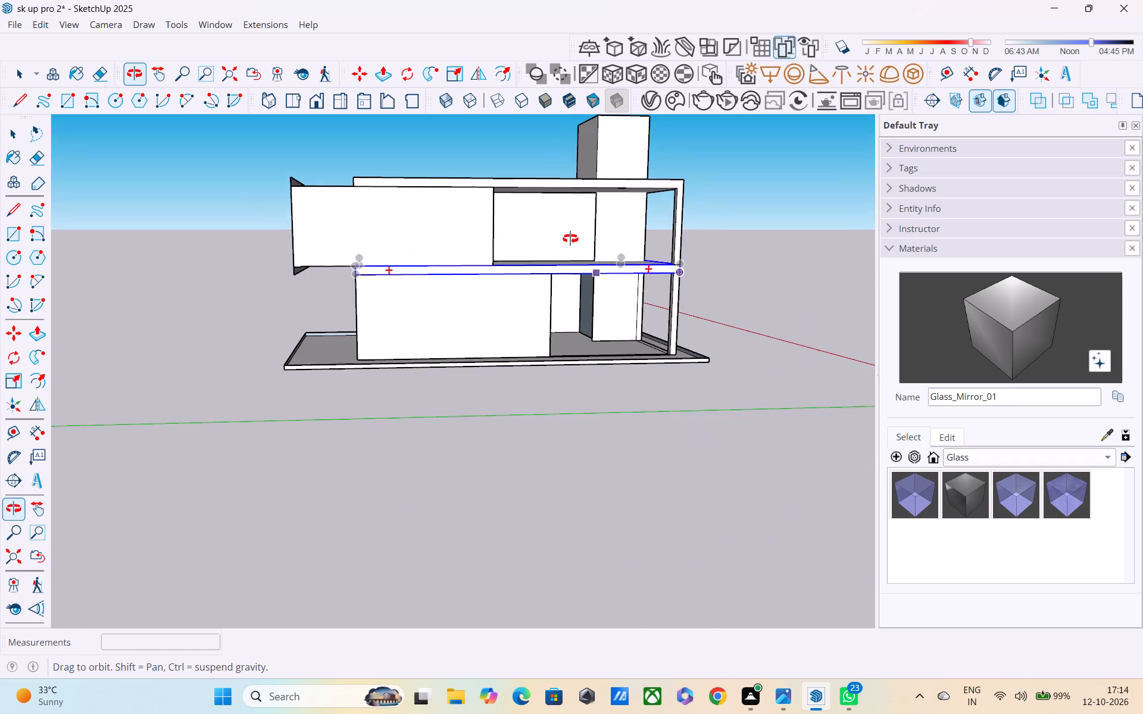
{"action": "middle_click_drag", "start_coordinate": [570, 239], "coordinate": [466, 253]}
{"action": "scroll", "coordinate": [503, 239], "scroll_direction": "up", "scroll_amount": 6}
{"action": "middle_click_drag", "start_coordinate": [489, 257], "coordinate": [455, 272]}
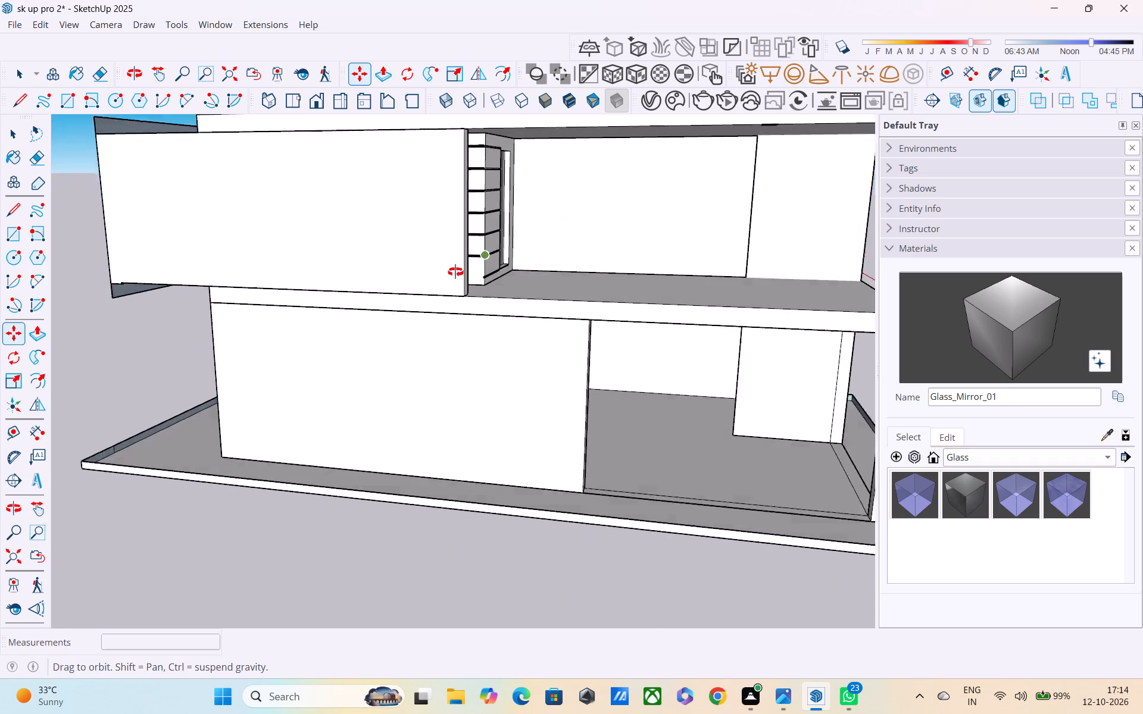
{"action": "middle_click_drag", "start_coordinate": [455, 272], "coordinate": [284, 321]}
{"action": "scroll", "coordinate": [585, 231], "scroll_direction": "up", "scroll_amount": 3}
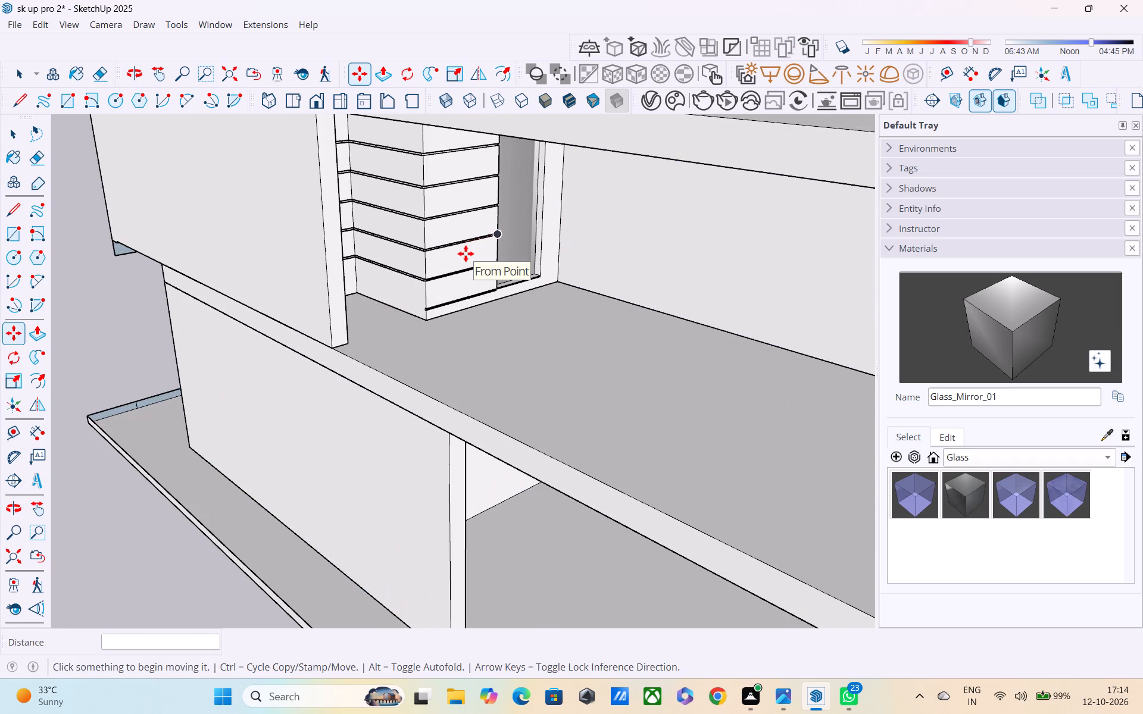
{"action": "key", "text": "Escape"}
{"action": "scroll", "coordinate": [466, 254], "scroll_direction": "down", "scroll_amount": 10}
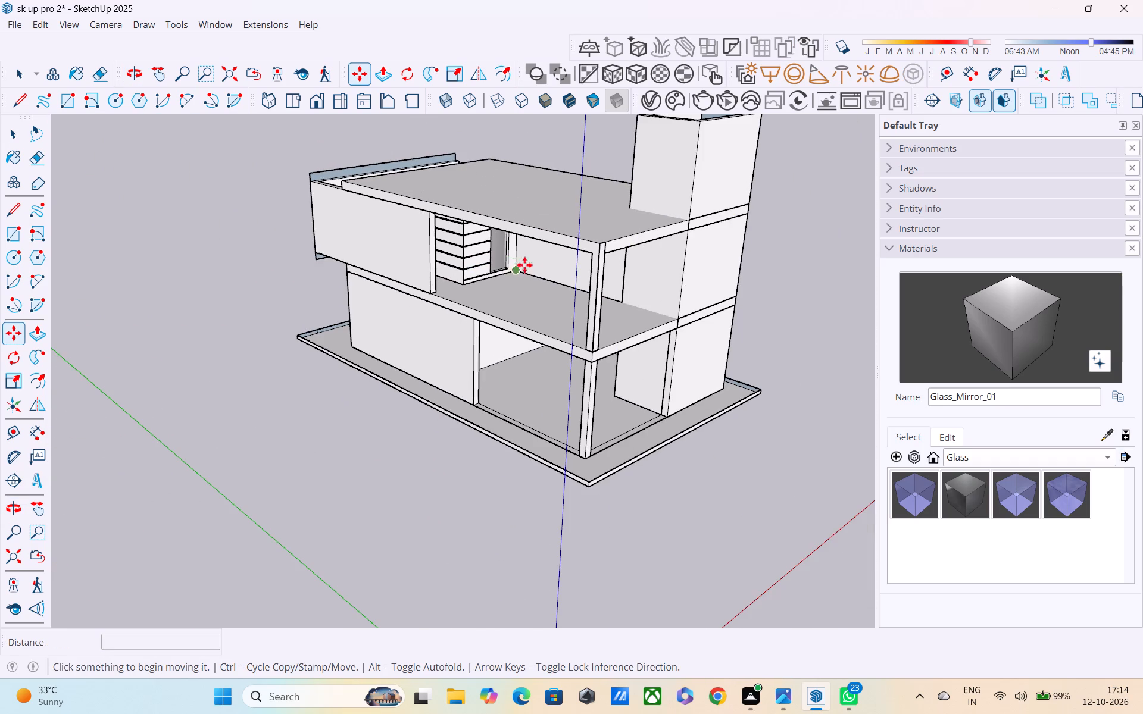
{"action": "middle_click_drag", "start_coordinate": [617, 272], "coordinate": [429, 195]}
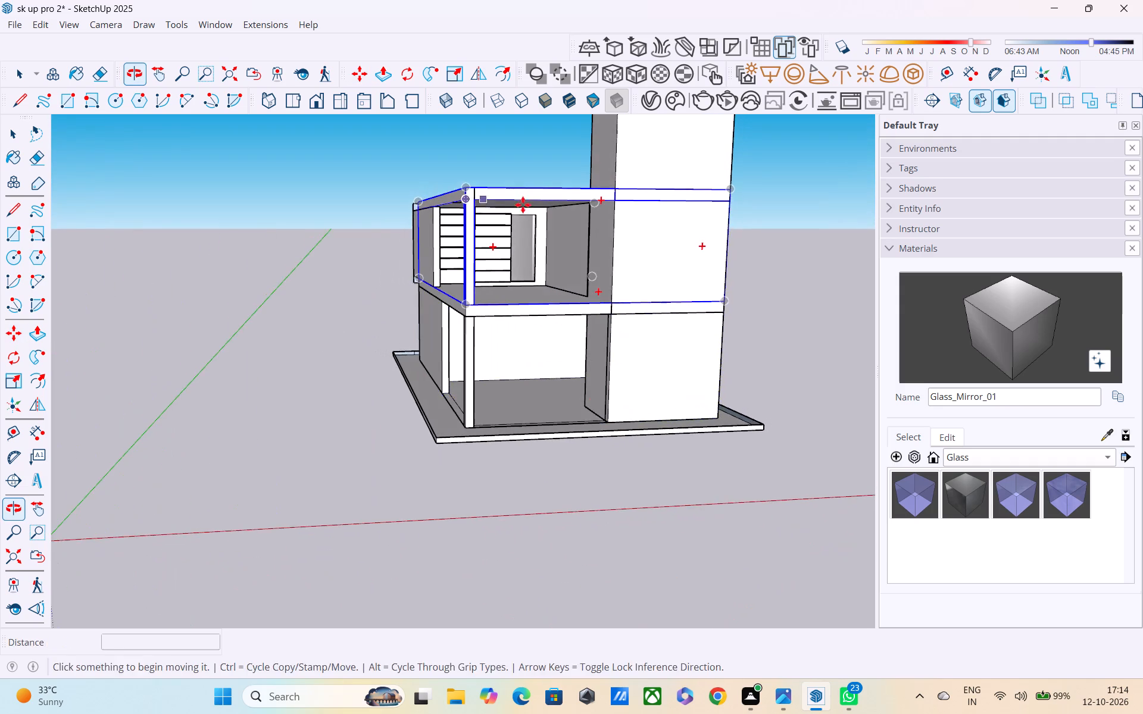
{"action": "middle_click_drag", "start_coordinate": [542, 230], "coordinate": [498, 227]}
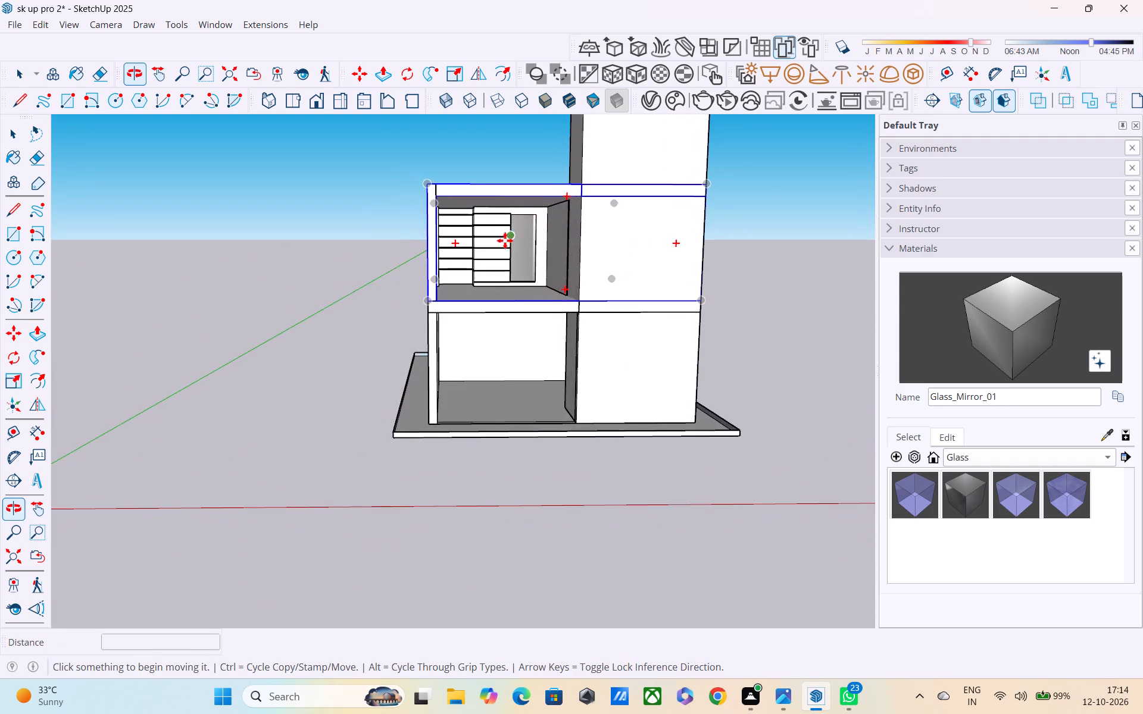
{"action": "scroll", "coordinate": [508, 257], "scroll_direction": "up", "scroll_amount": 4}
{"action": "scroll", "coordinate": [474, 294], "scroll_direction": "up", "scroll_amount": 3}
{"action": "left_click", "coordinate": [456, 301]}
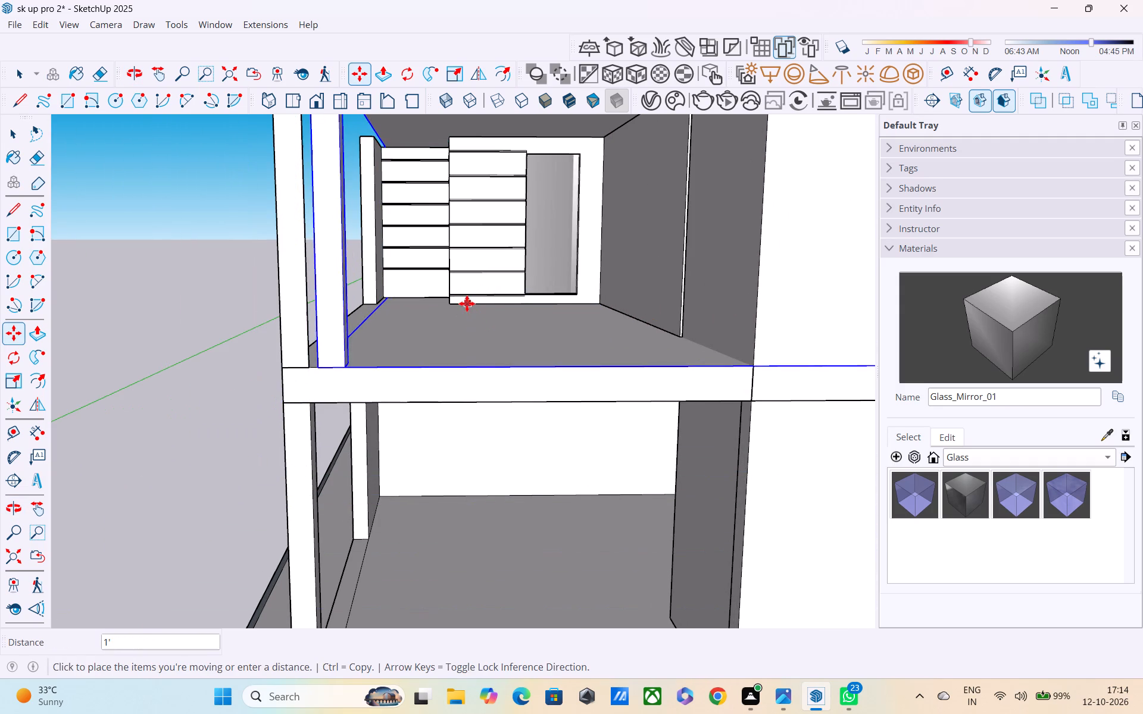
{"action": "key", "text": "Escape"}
Move the tower group about 7' 1 1/2" outward, bringing its lower corner beneath the overhang to the upper floor slab's corner.
{"action": "middle_click_drag", "start_coordinate": [462, 309], "coordinate": [467, 398]}
{"action": "scroll", "coordinate": [461, 297], "scroll_direction": "down", "scroll_amount": 1}
{"action": "middle_click_drag", "start_coordinate": [461, 297], "coordinate": [657, 303]}
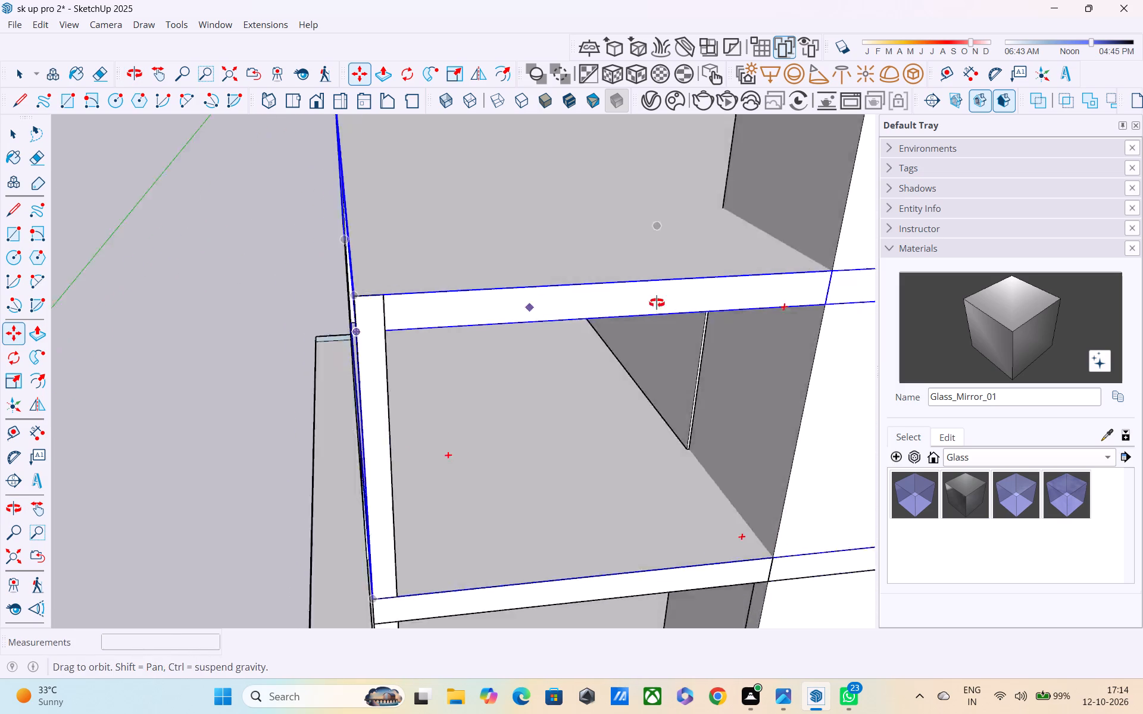
{"action": "middle_click_drag", "start_coordinate": [657, 303], "coordinate": [885, 274]}
{"action": "scroll", "coordinate": [885, 274], "scroll_direction": "up", "scroll_amount": 1}
{"action": "scroll", "coordinate": [808, 280], "scroll_direction": "down", "scroll_amount": 5}
{"action": "middle_click_drag", "start_coordinate": [480, 327], "coordinate": [765, 289]}
{"action": "middle_click_drag", "start_coordinate": [420, 305], "coordinate": [424, 325]}
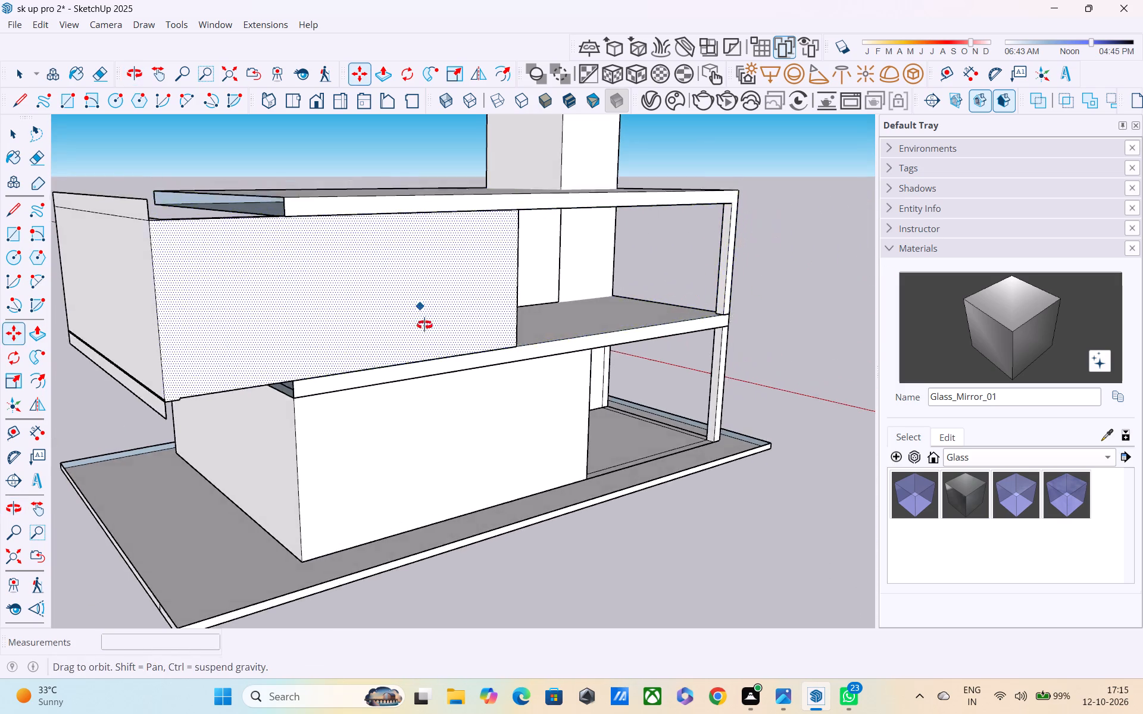
{"action": "middle_click_drag", "start_coordinate": [424, 325], "coordinate": [502, 409]}
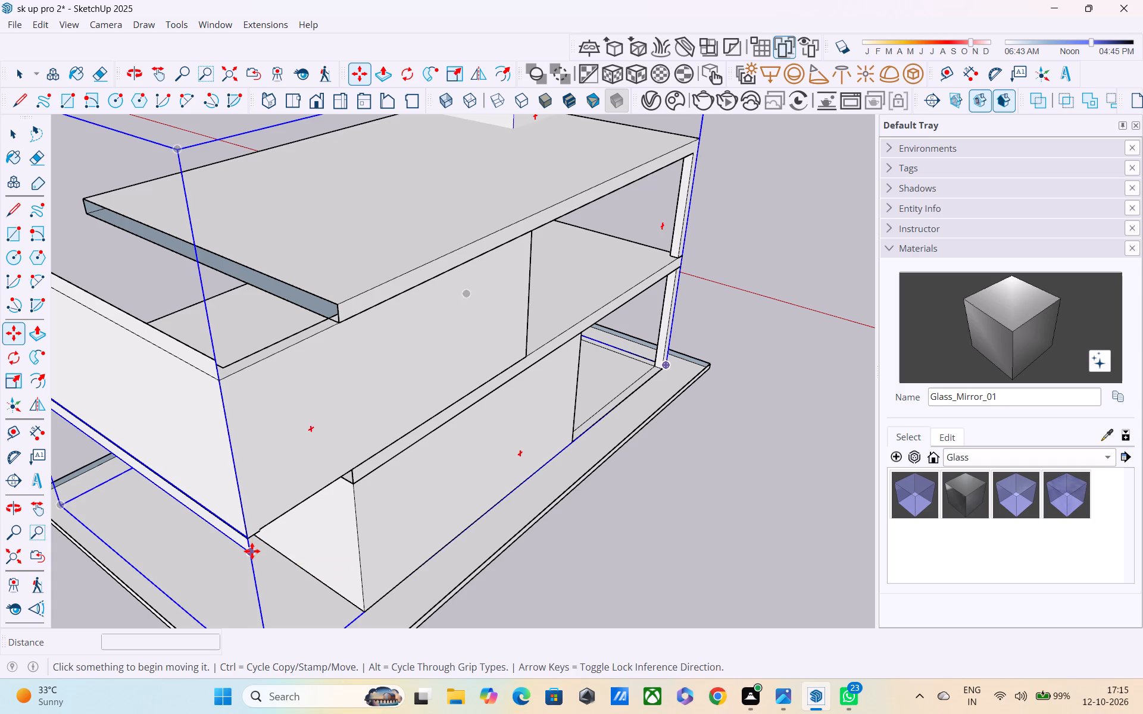
{"action": "left_click", "coordinate": [252, 551]}
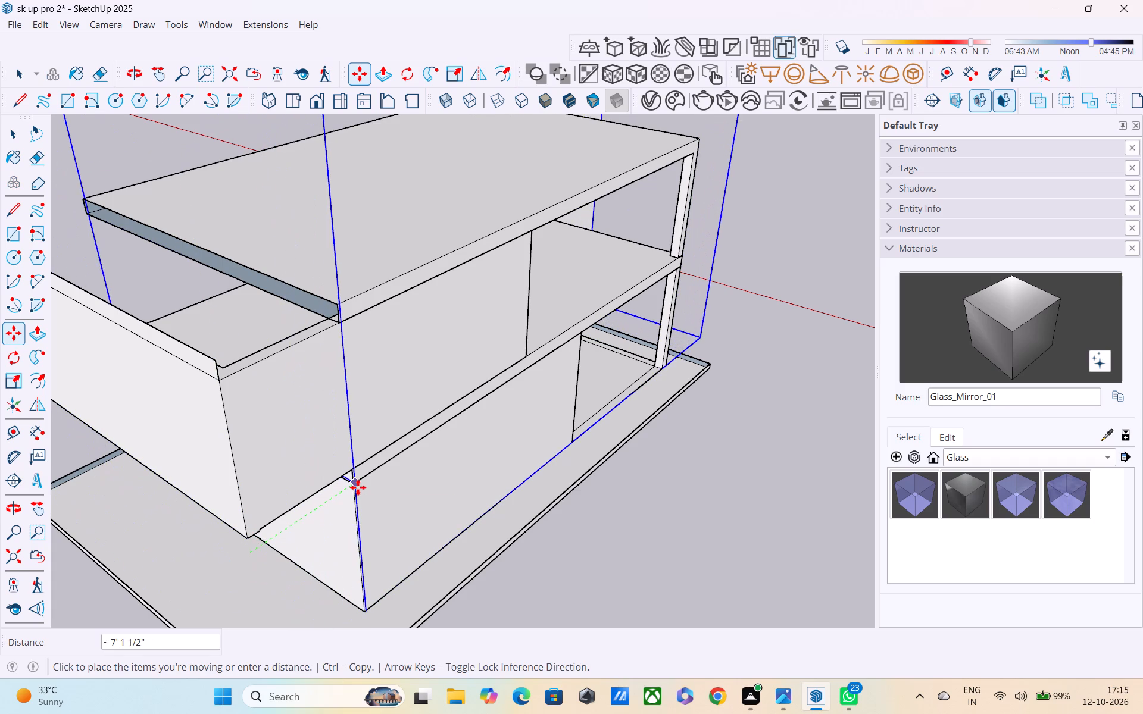
{"action": "left_click", "coordinate": [358, 487]}
Delete the outer face of the long upper-floor side wall.
{"action": "scroll", "coordinate": [358, 487], "scroll_direction": "down", "scroll_amount": 3}
{"action": "middle_click_drag", "start_coordinate": [453, 487], "coordinate": [251, 379]}
{"action": "scroll", "coordinate": [251, 379], "scroll_direction": "up", "scroll_amount": 1}
{"action": "scroll", "coordinate": [251, 382], "scroll_direction": "down", "scroll_amount": 3}
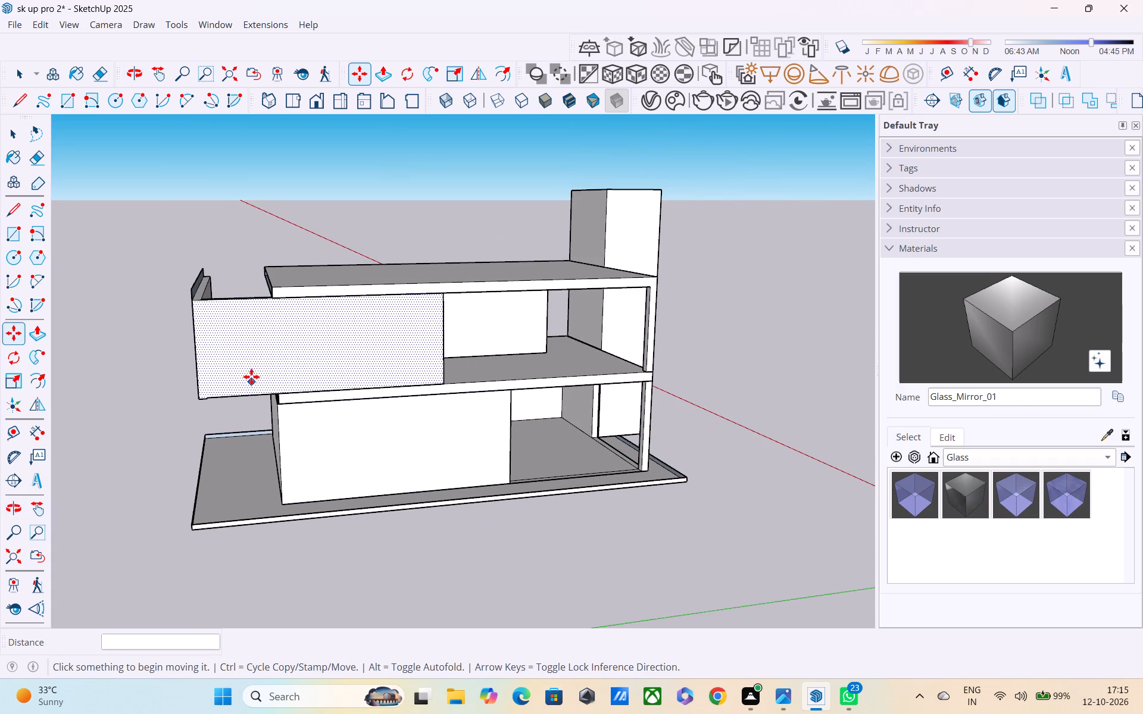
{"action": "key", "text": "Escape"}
{"action": "key", "text": "space"}
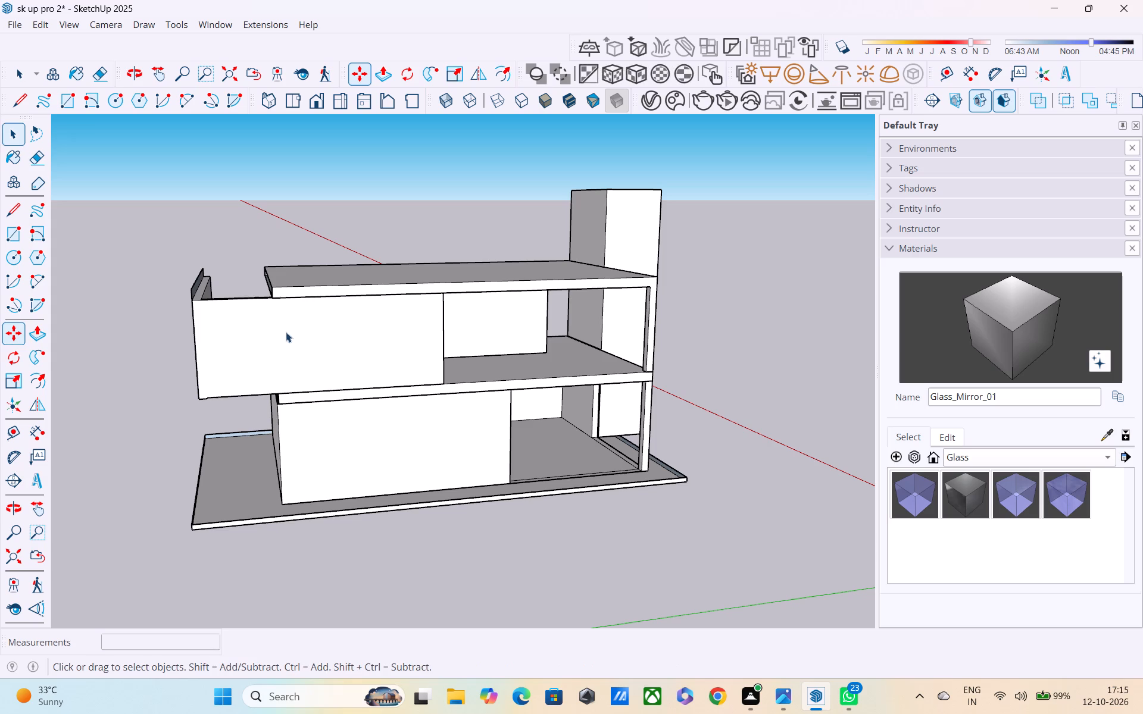
{"action": "left_click", "coordinate": [285, 332]}
{"action": "key", "text": "Delete"}
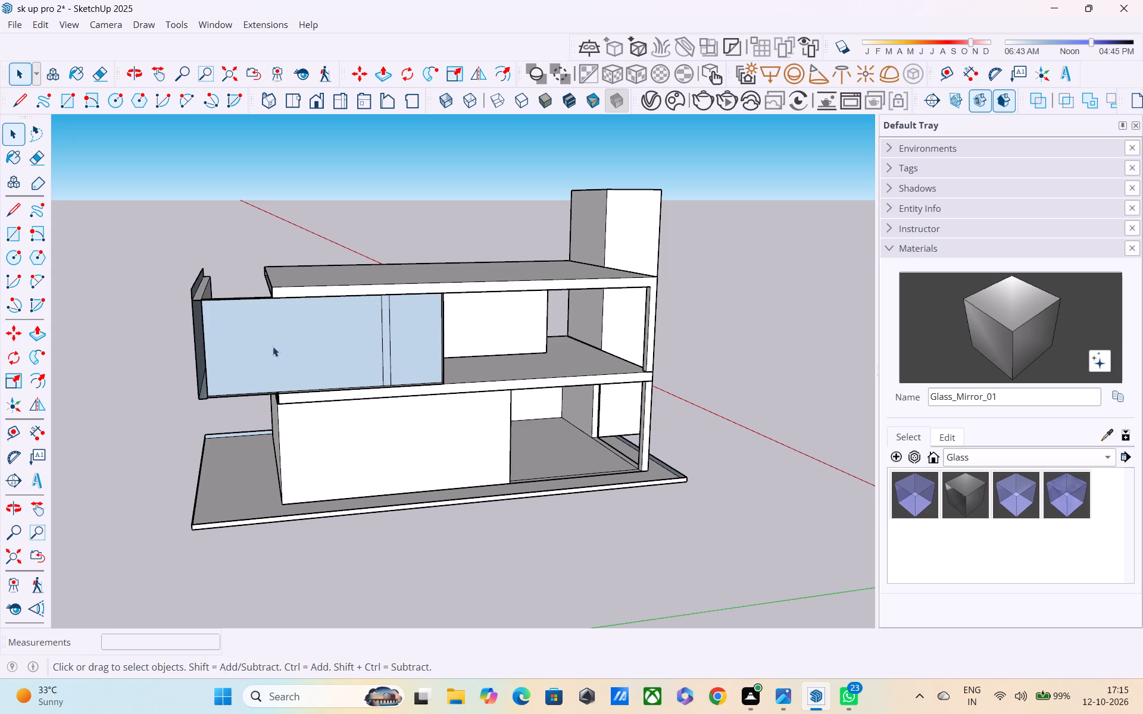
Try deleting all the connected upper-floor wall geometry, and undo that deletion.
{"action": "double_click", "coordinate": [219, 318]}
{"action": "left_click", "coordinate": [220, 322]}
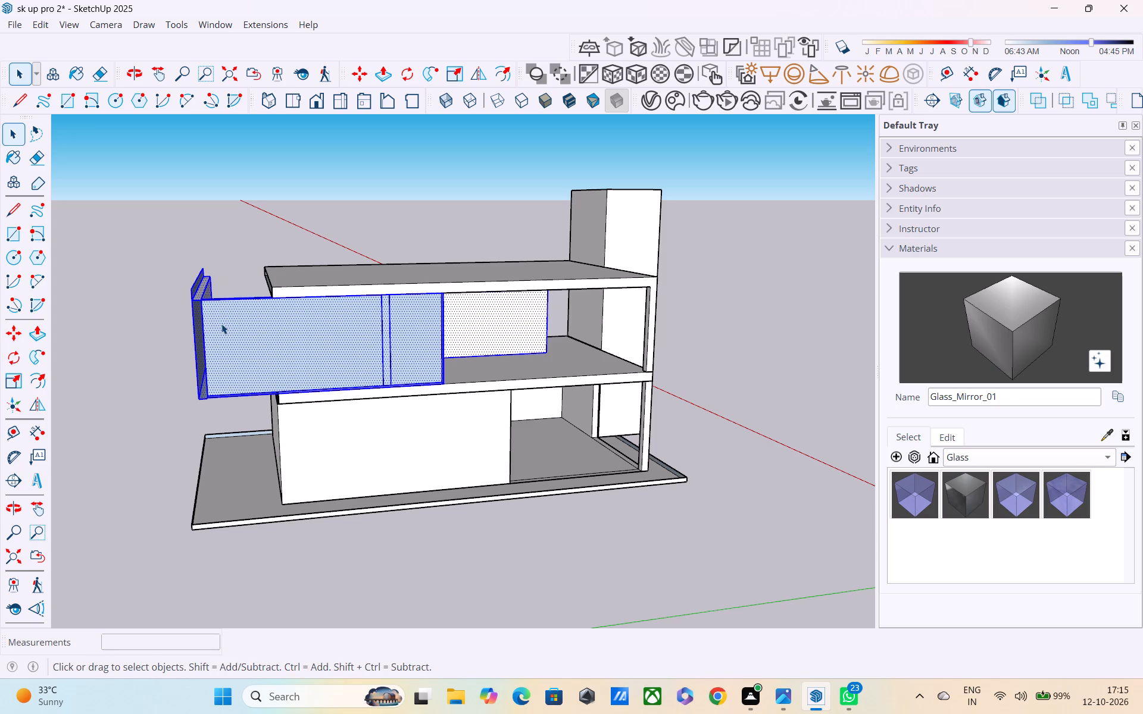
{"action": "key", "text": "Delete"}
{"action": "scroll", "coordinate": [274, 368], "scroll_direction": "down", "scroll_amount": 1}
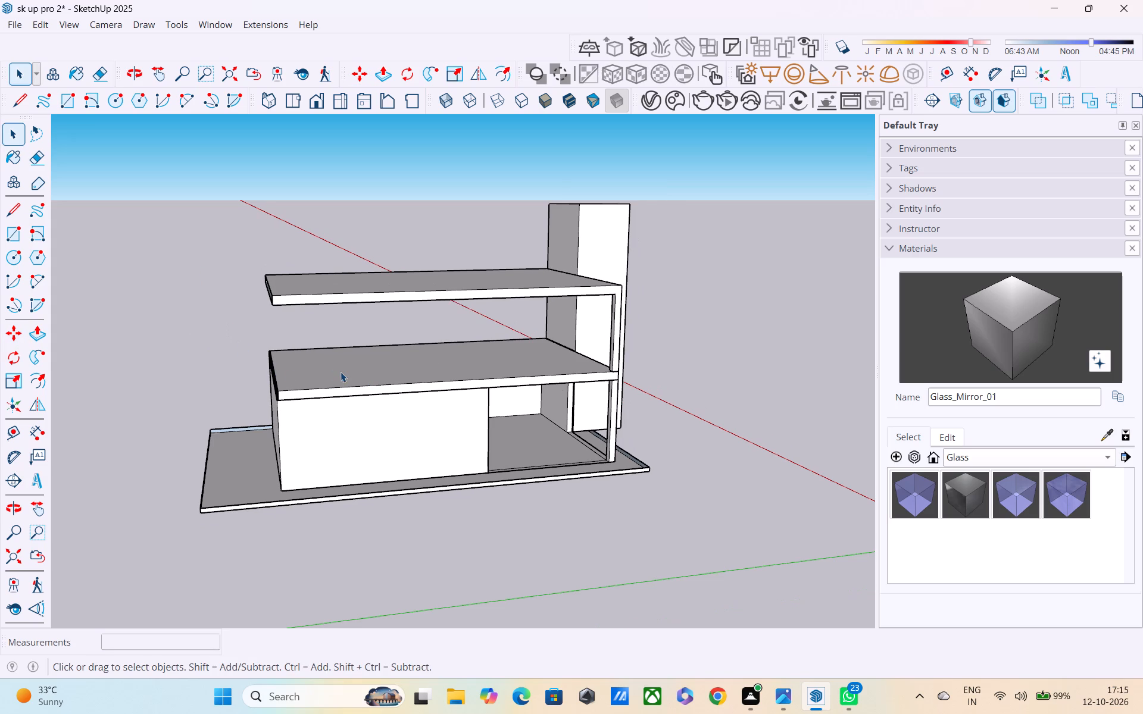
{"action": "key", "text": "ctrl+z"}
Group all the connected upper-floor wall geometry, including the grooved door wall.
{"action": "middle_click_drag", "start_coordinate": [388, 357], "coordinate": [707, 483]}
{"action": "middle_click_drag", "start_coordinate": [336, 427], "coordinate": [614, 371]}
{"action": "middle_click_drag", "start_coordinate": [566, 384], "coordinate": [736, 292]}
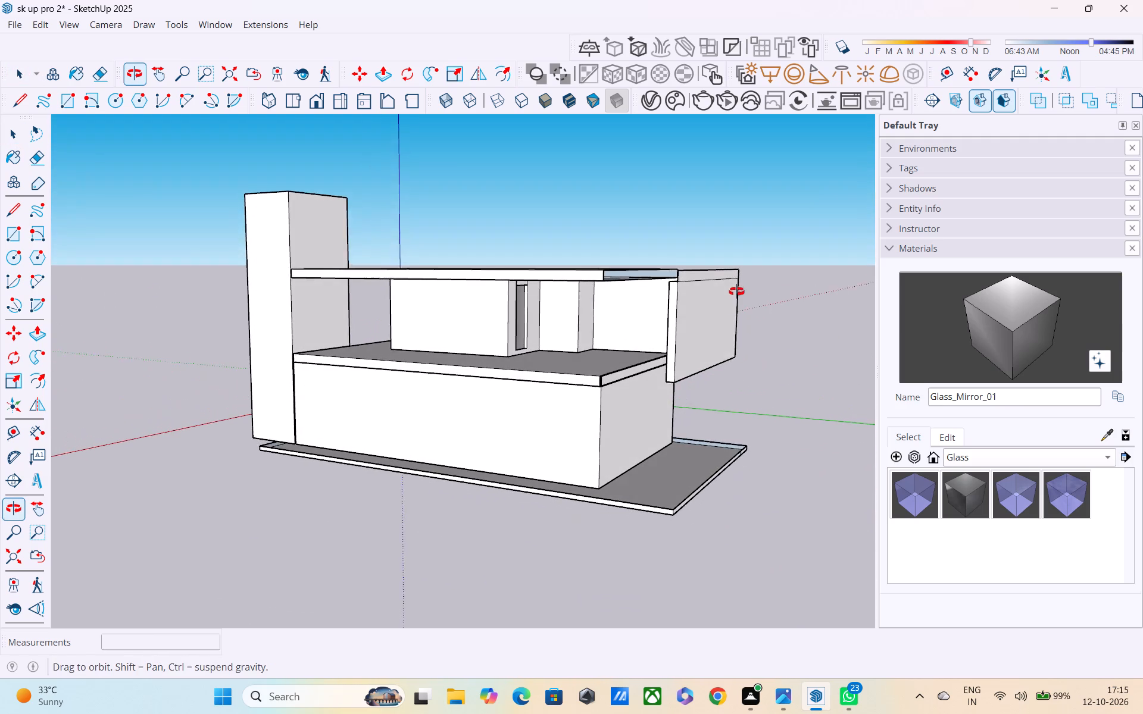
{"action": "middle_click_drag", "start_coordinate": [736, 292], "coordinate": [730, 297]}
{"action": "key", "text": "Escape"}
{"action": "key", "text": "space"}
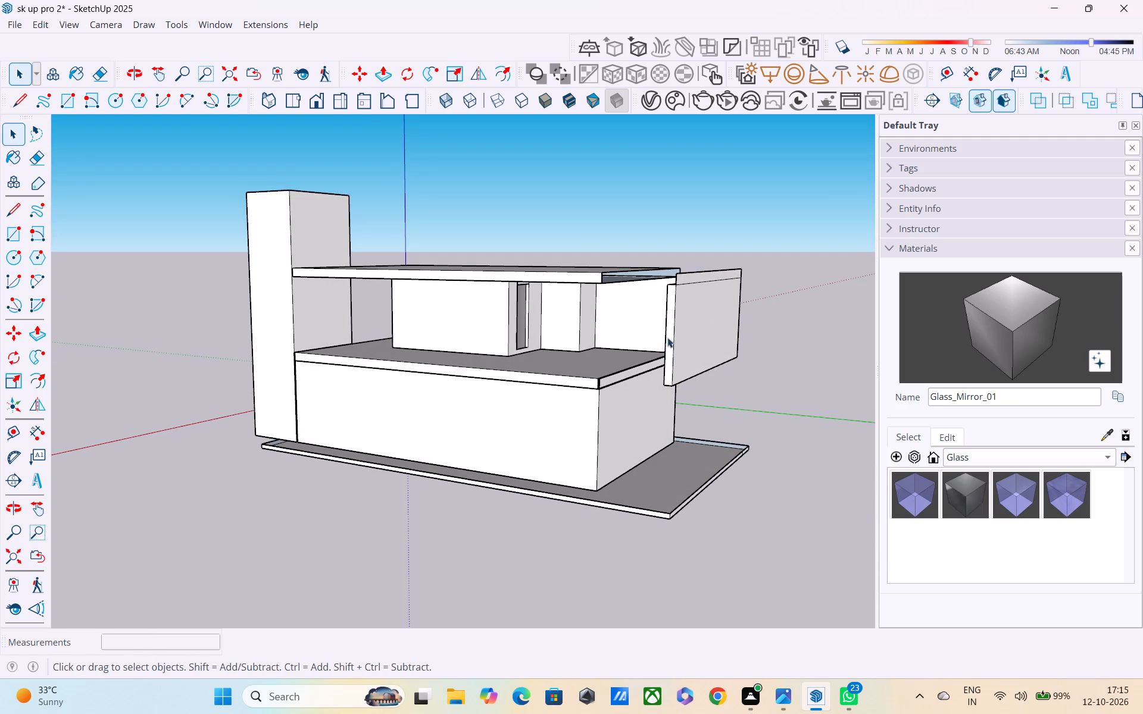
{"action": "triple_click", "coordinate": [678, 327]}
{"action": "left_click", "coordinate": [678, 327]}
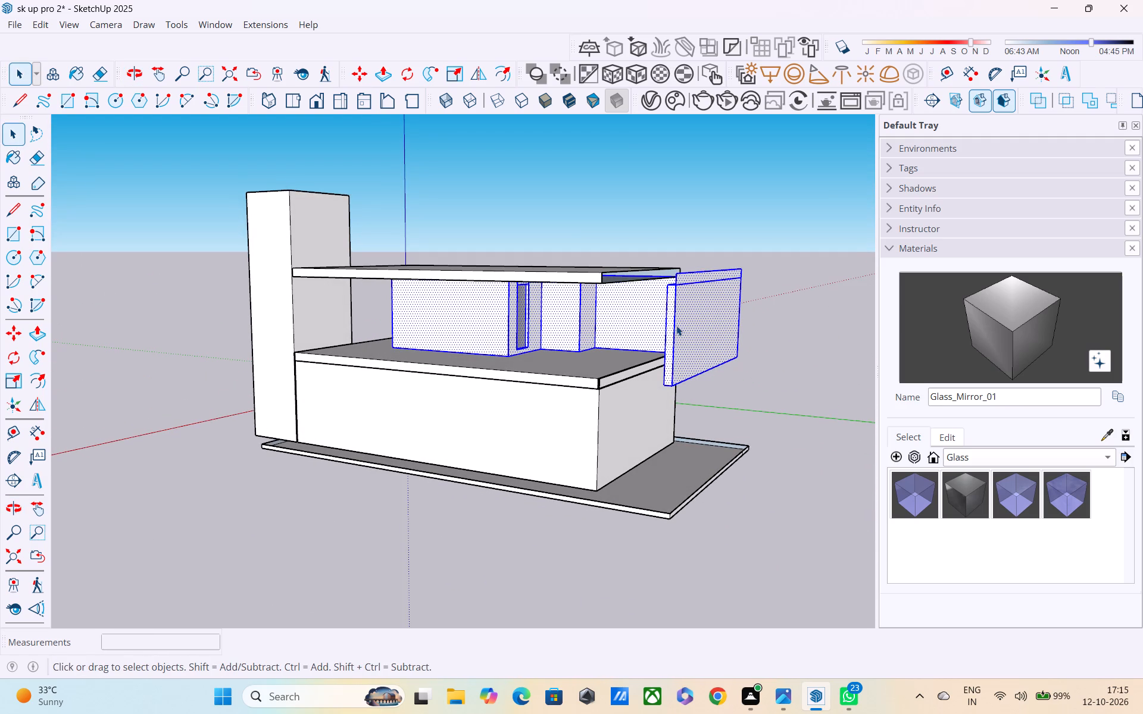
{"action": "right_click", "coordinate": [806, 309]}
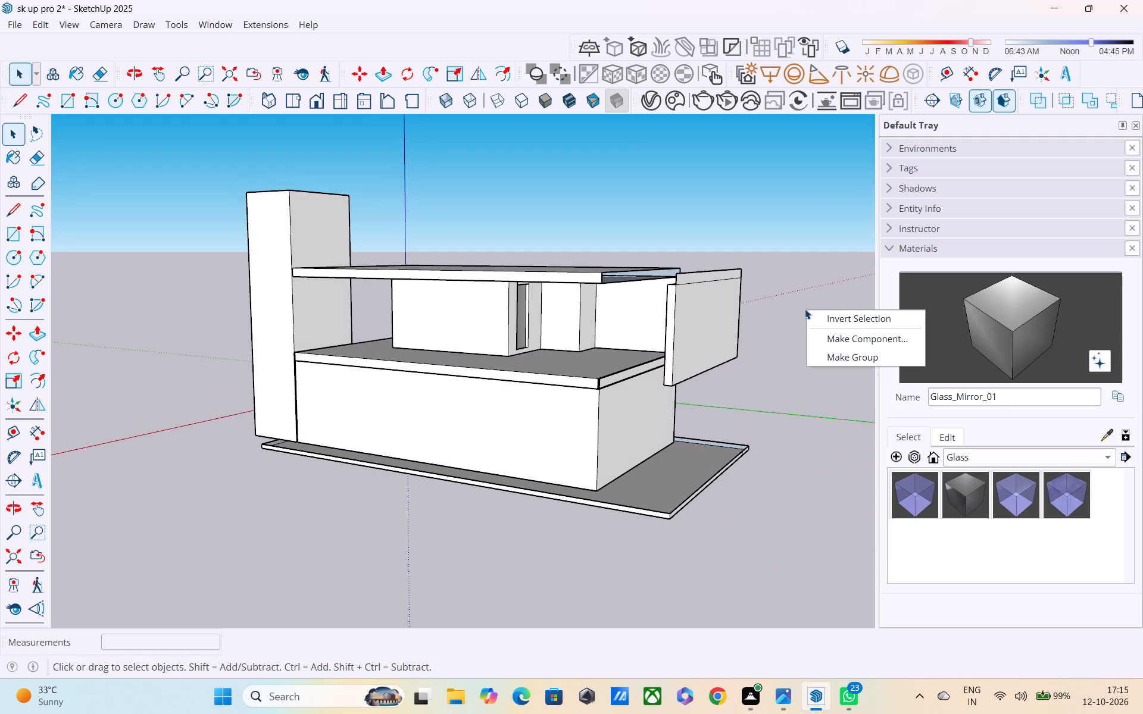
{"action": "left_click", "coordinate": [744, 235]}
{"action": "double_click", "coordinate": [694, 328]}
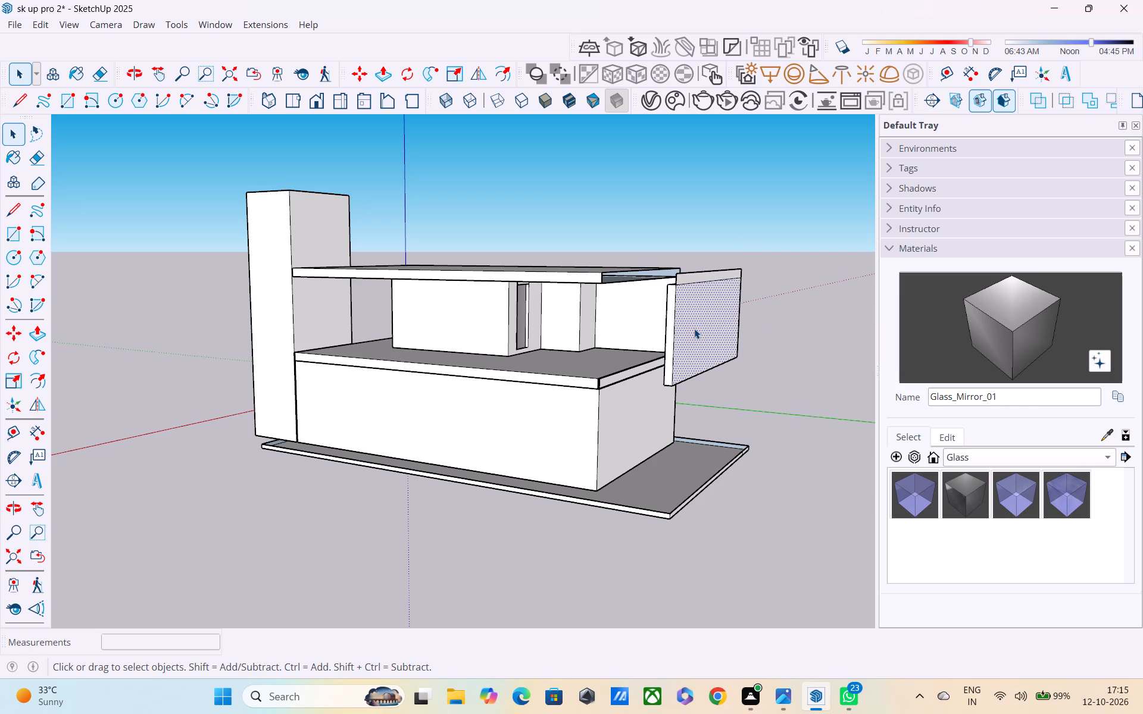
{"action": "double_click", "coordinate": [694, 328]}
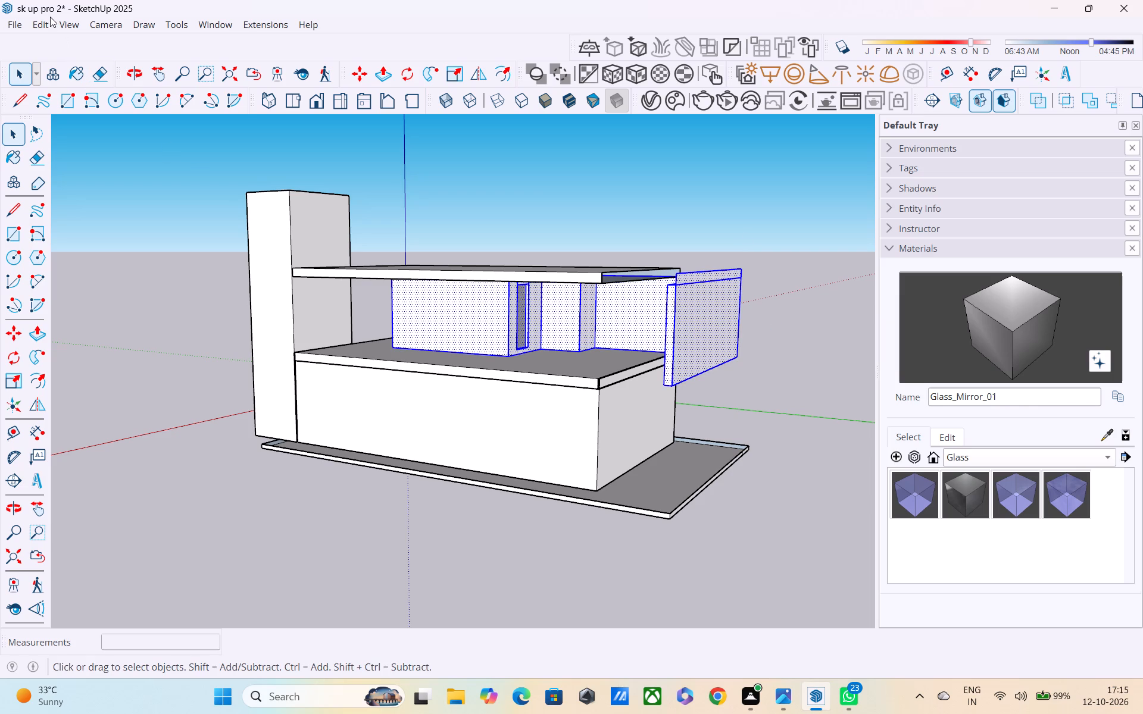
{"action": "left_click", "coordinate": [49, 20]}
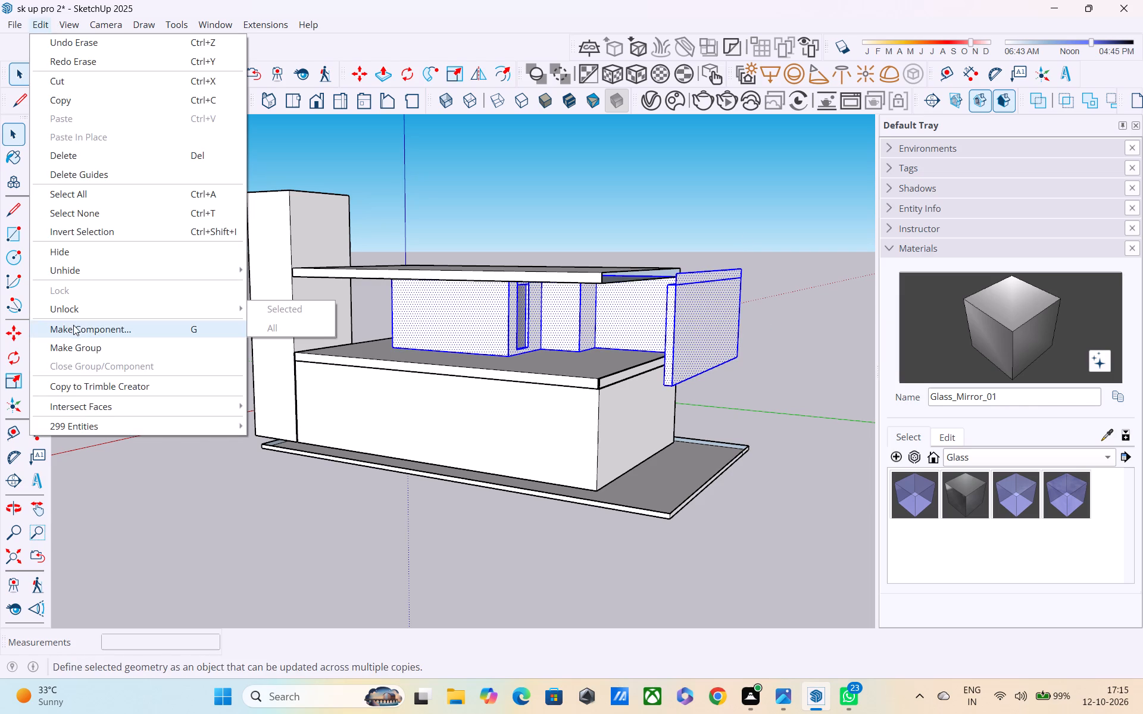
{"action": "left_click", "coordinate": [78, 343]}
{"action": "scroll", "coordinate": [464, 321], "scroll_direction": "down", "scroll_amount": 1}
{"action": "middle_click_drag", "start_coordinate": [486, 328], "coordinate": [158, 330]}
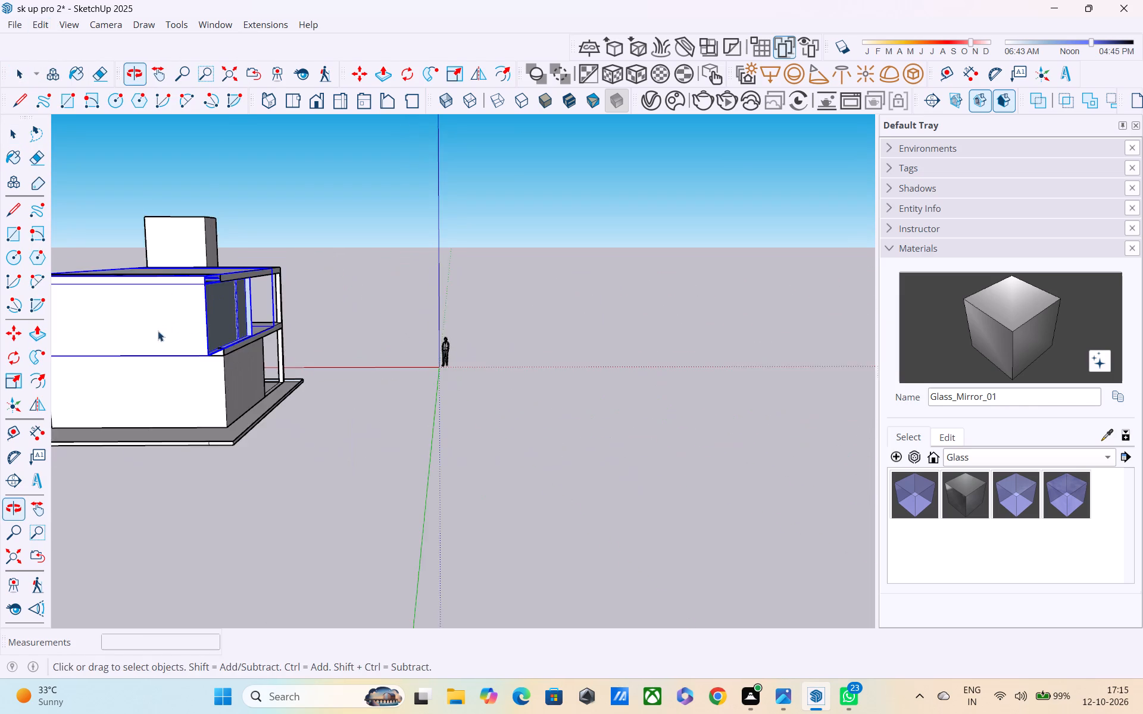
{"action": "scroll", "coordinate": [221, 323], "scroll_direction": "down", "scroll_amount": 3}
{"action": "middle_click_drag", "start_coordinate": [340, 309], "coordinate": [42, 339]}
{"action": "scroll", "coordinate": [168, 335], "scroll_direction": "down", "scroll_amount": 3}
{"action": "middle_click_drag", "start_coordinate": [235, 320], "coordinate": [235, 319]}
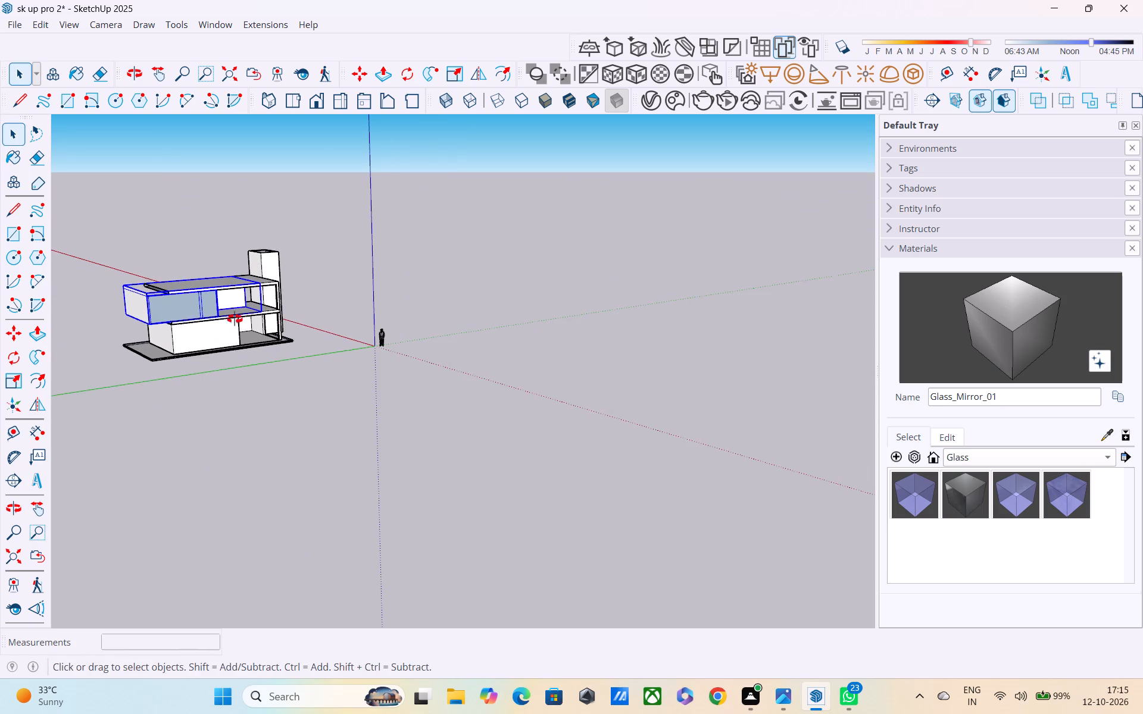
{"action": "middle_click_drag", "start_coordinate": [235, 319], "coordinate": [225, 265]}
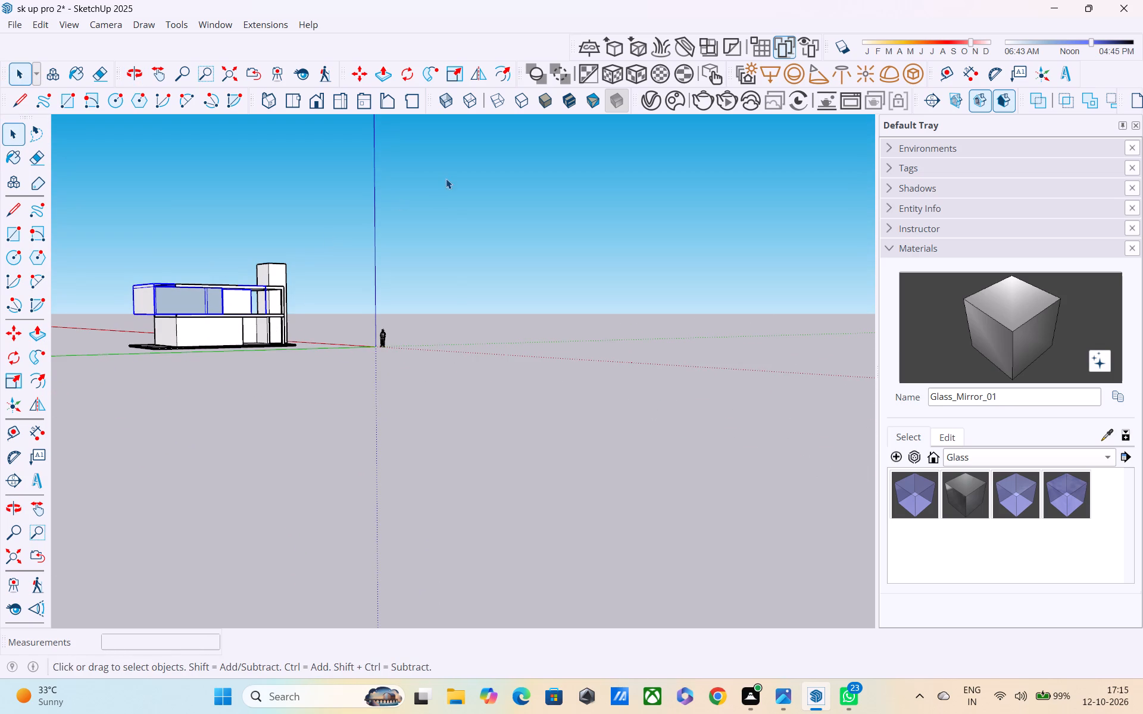
Undo the wall grouping and the earlier deletion of the long upper-floor side wall's outer face.
{"action": "left_click", "coordinate": [446, 178]}
{"action": "key", "text": "ctrl+z"}
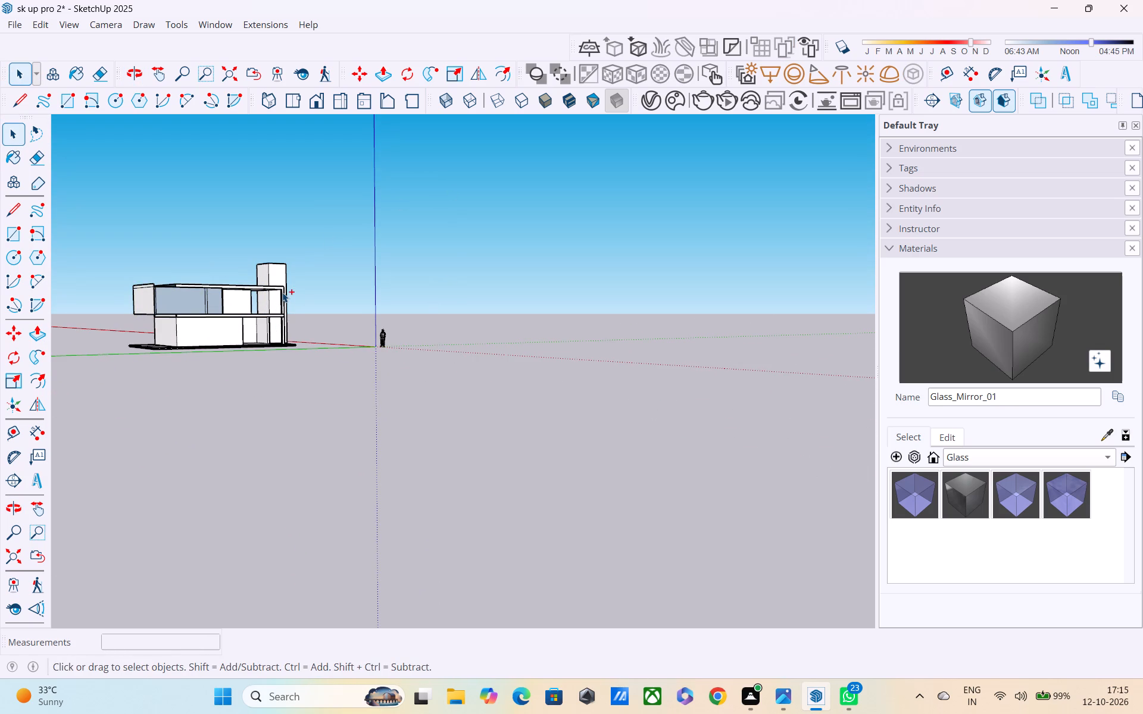
{"action": "key", "text": "ctrl+z"}
Select all the connected upper-floor wall geometry, with the outer side face included, and make it a group.
{"action": "middle_click_drag", "start_coordinate": [261, 306], "coordinate": [451, 411]}
{"action": "scroll", "coordinate": [233, 401], "scroll_direction": "up", "scroll_amount": 2}
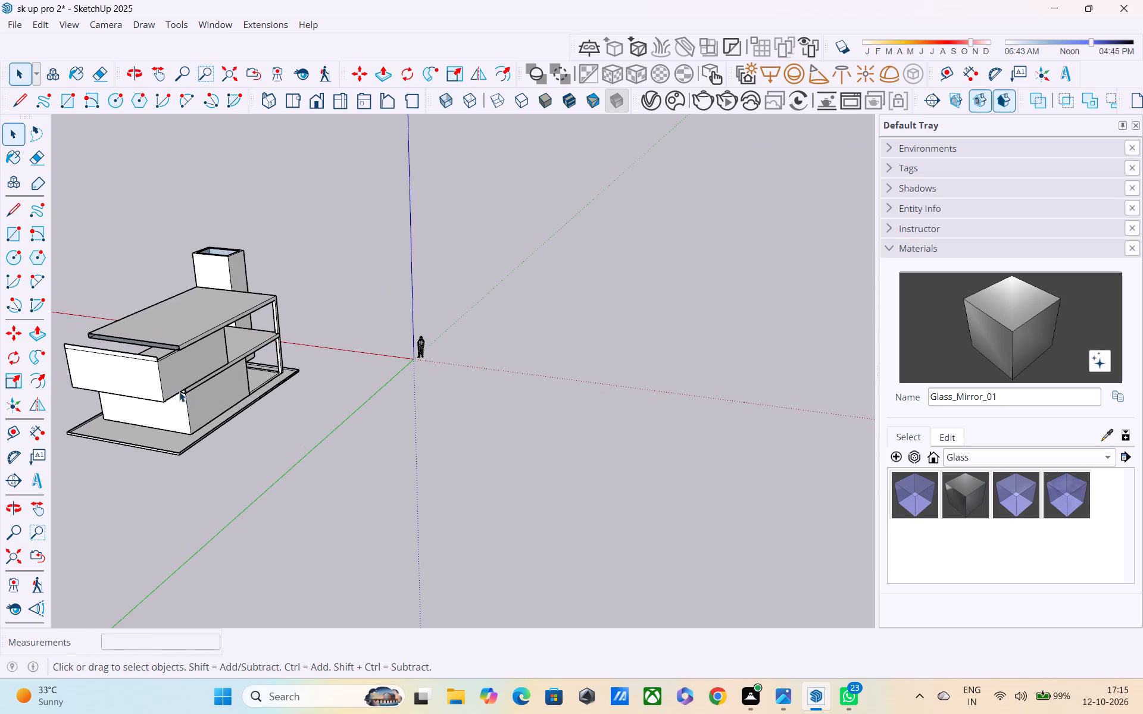
{"action": "triple_click", "coordinate": [150, 373]}
{"action": "left_click", "coordinate": [150, 373]}
{"action": "middle_click_drag", "start_coordinate": [151, 372], "coordinate": [260, 361]}
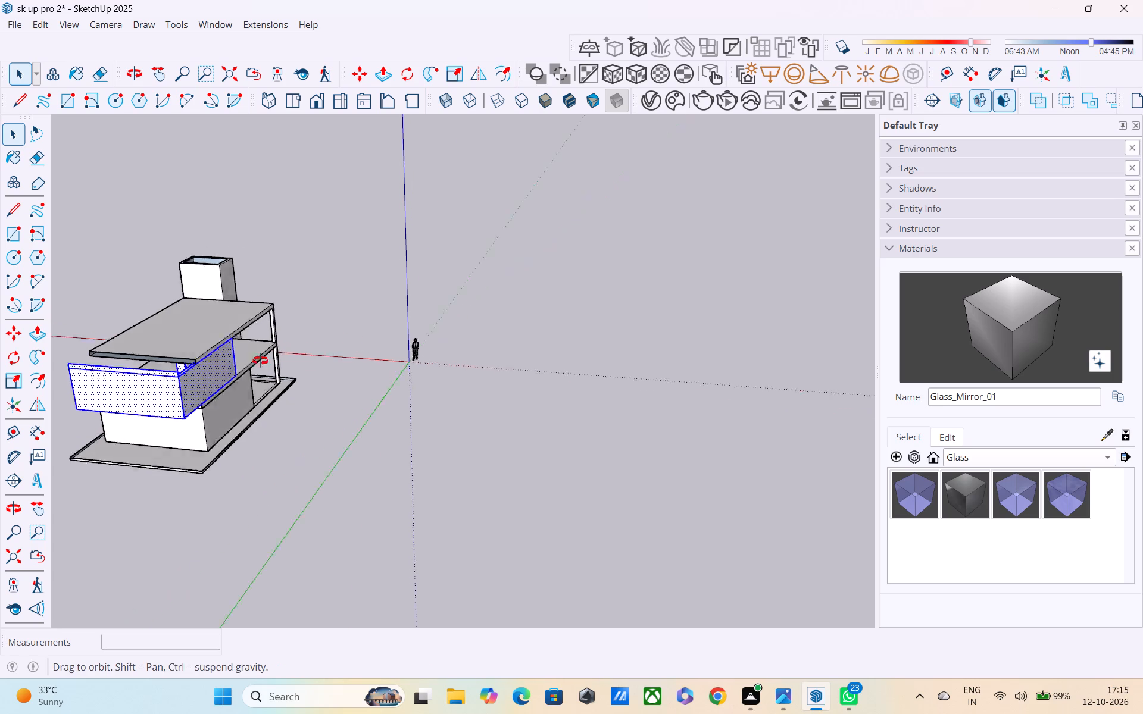
{"action": "middle_click_drag", "start_coordinate": [260, 361], "coordinate": [577, 276]}
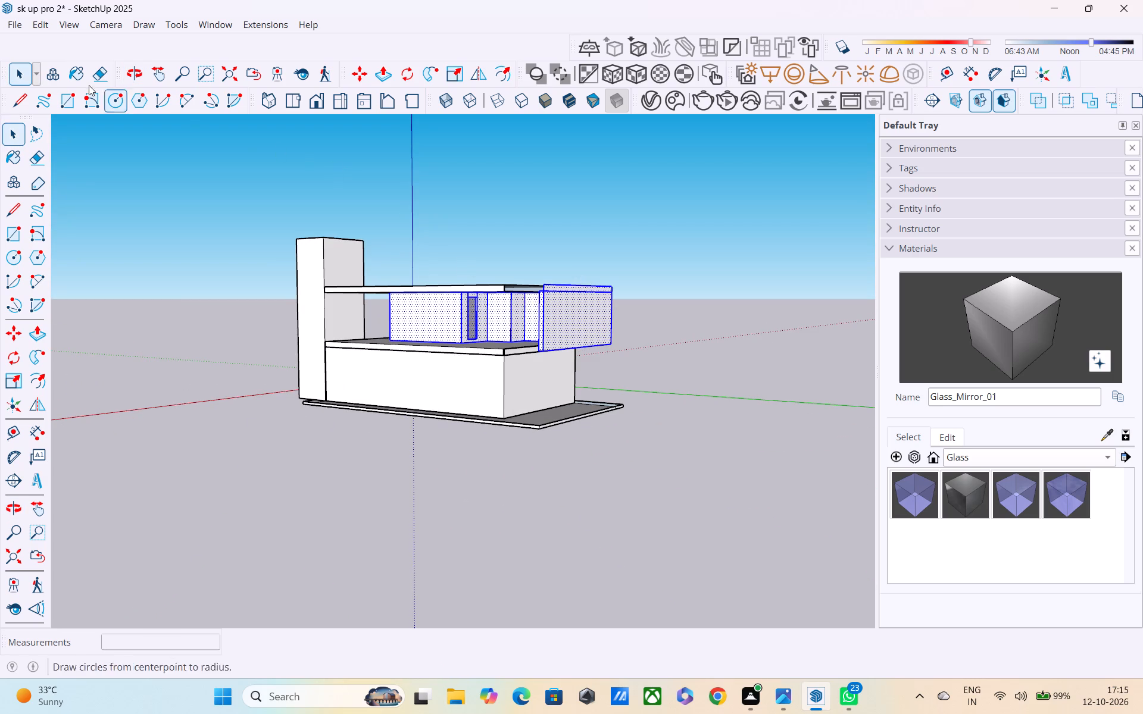
{"action": "left_click", "coordinate": [39, 23]}
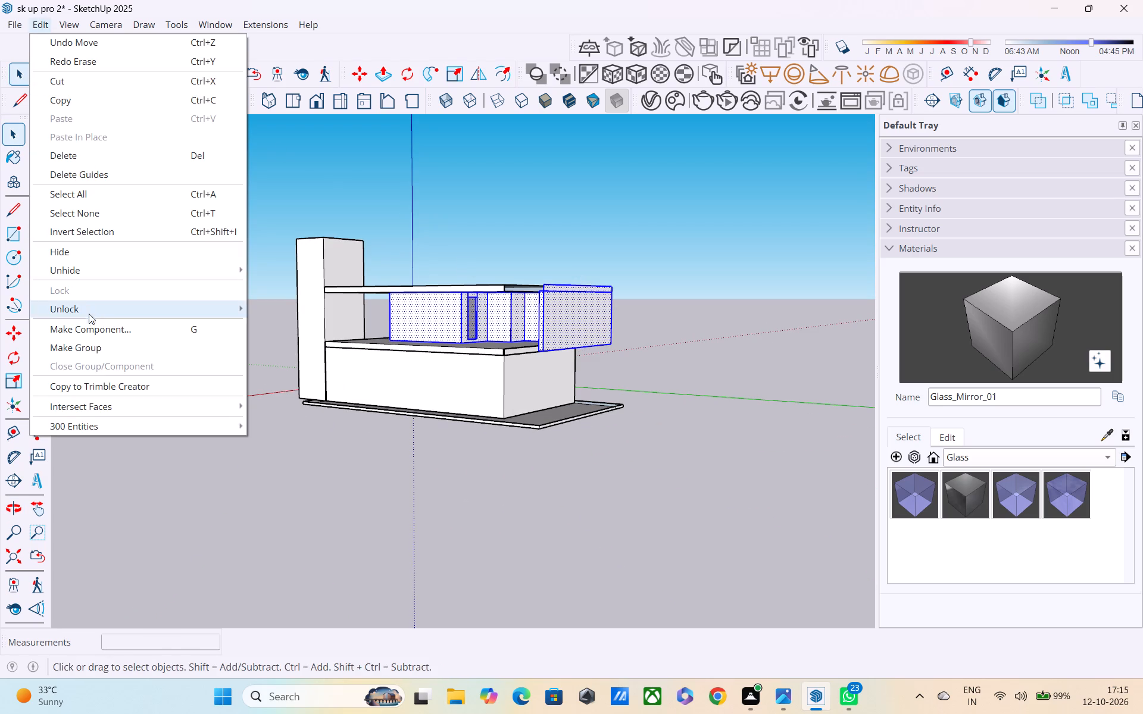
{"action": "left_click", "coordinate": [90, 348]}
Move the upper-floor wall group 7' so its lower outer corner meets the upper floor slab's corner.
{"action": "middle_click_drag", "start_coordinate": [466, 325], "coordinate": [175, 375]}
{"action": "scroll", "coordinate": [273, 355], "scroll_direction": "down", "scroll_amount": 1}
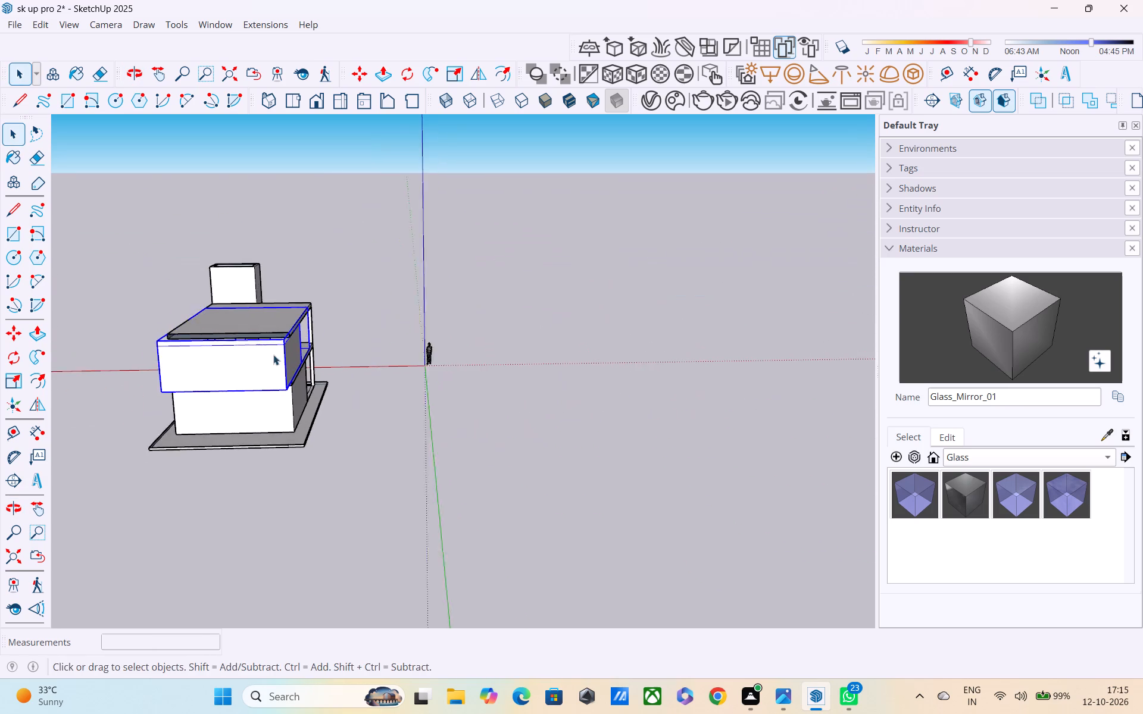
{"action": "scroll", "coordinate": [273, 355], "scroll_direction": "down", "scroll_amount": 2}
{"action": "middle_click_drag", "start_coordinate": [291, 376], "coordinate": [69, 377]}
{"action": "scroll", "coordinate": [80, 369], "scroll_direction": "up", "scroll_amount": 1}
{"action": "scroll", "coordinate": [264, 333], "scroll_direction": "up", "scroll_amount": 4}
{"action": "middle_click_drag", "start_coordinate": [285, 317], "coordinate": [110, 330]}
{"action": "scroll", "coordinate": [263, 311], "scroll_direction": "up", "scroll_amount": 4}
{"action": "scroll", "coordinate": [341, 300], "scroll_direction": "up", "scroll_amount": 2}
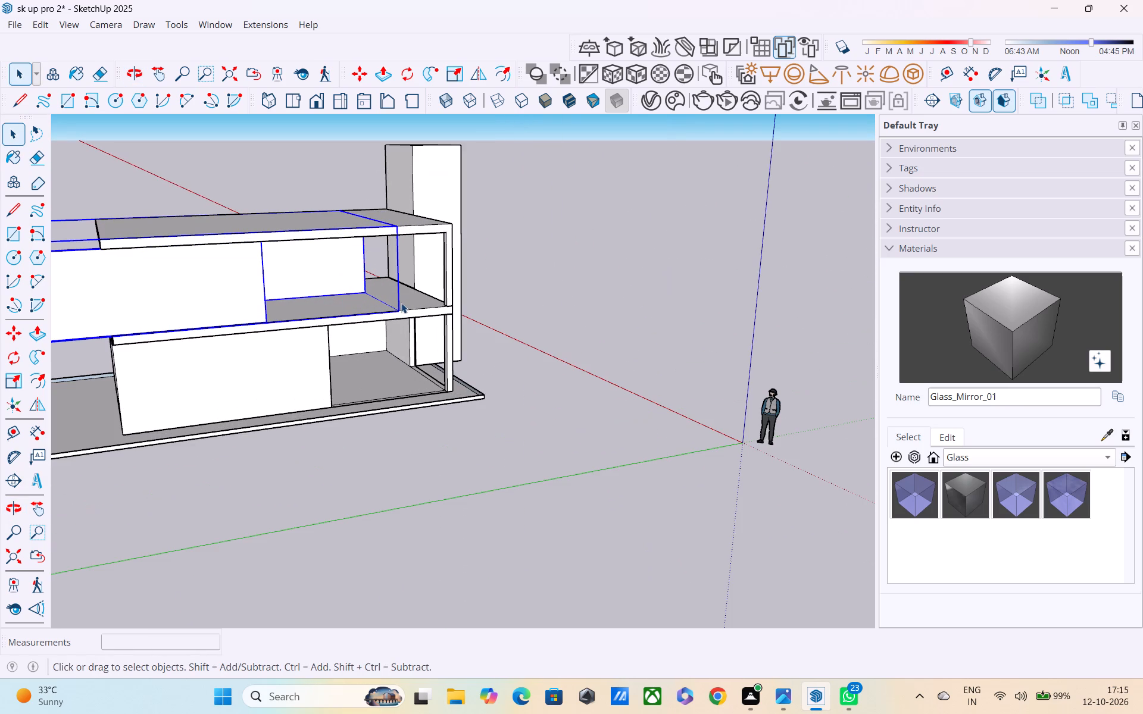
{"action": "scroll", "coordinate": [293, 338], "scroll_direction": "down", "scroll_amount": 1}
{"action": "middle_click_drag", "start_coordinate": [249, 351], "coordinate": [302, 309]}
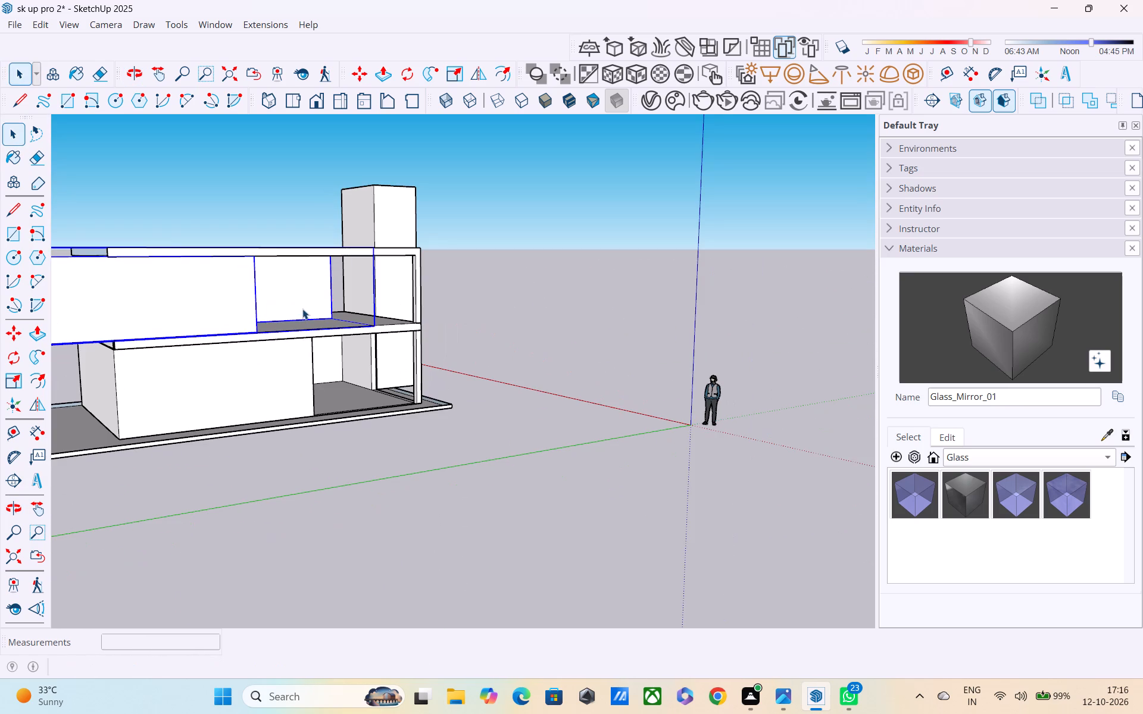
{"action": "key", "text": "m"}
{"action": "middle_click_drag", "start_coordinate": [182, 347], "coordinate": [345, 303]}
{"action": "scroll", "coordinate": [227, 353], "scroll_direction": "down", "scroll_amount": 2}
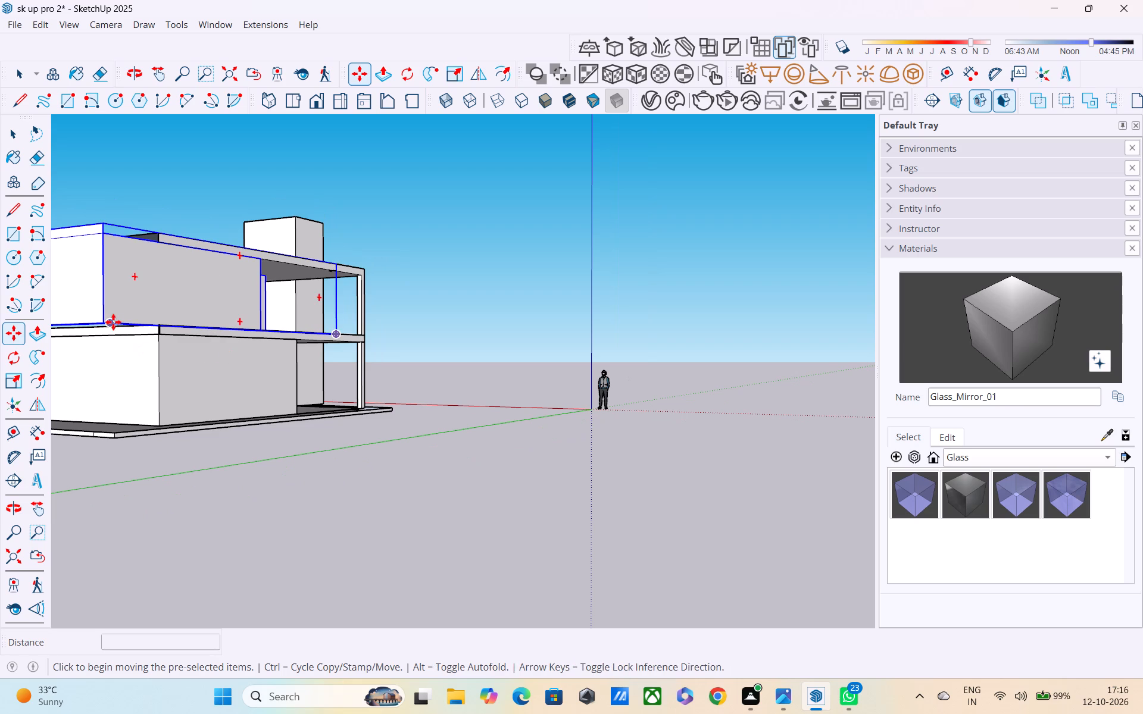
{"action": "left_click", "coordinate": [102, 322]}
{"action": "left_click", "coordinate": [158, 325]}
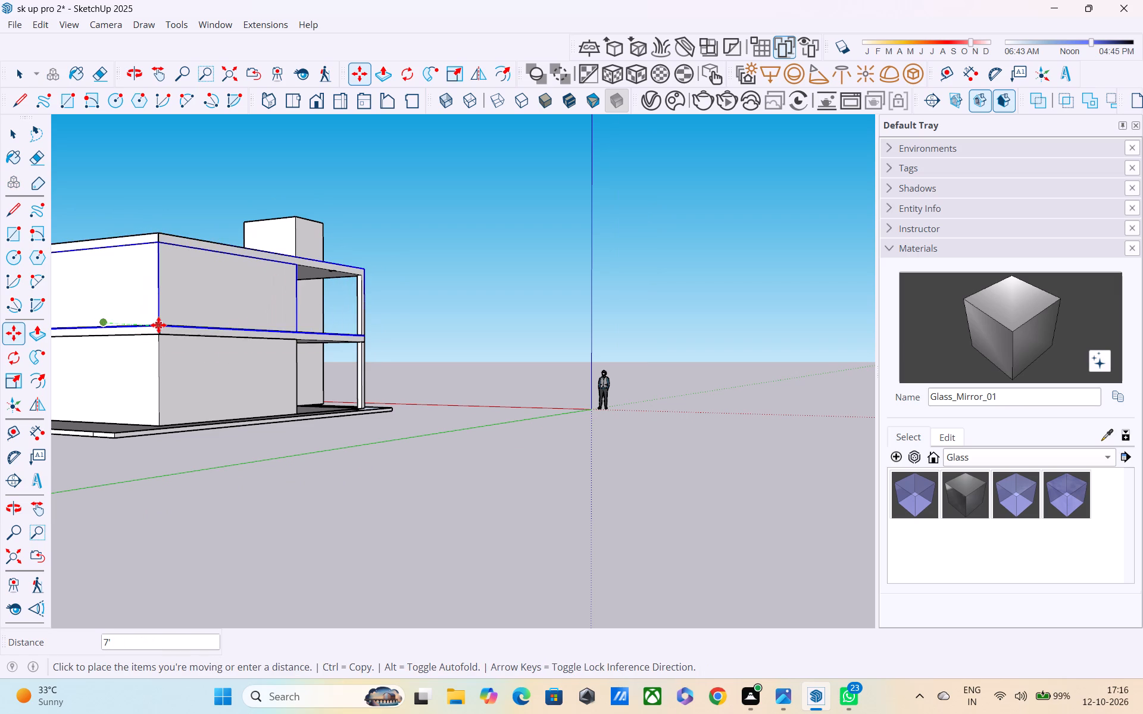
Examine how the moved upper-floor walls line up with the slab, roof canopy, columns and tower on all sides.
{"action": "middle_click_drag", "start_coordinate": [303, 308], "coordinate": [124, 428]}
{"action": "scroll", "coordinate": [124, 428], "scroll_direction": "down", "scroll_amount": 5}
{"action": "middle_click_drag", "start_coordinate": [149, 392], "coordinate": [633, 281]}
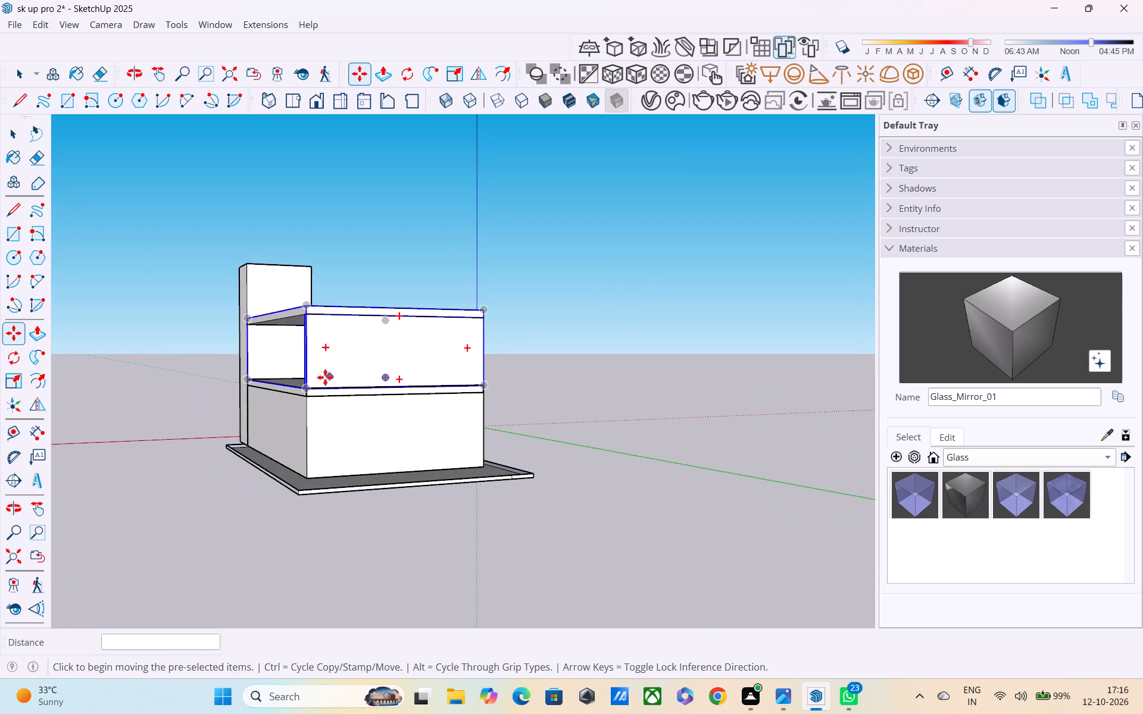
{"action": "middle_click_drag", "start_coordinate": [325, 377], "coordinate": [594, 411]}
{"action": "scroll", "coordinate": [612, 364], "scroll_direction": "up", "scroll_amount": 3}
{"action": "scroll", "coordinate": [664, 369], "scroll_direction": "up", "scroll_amount": 1}
{"action": "middle_click_drag", "start_coordinate": [664, 369], "coordinate": [816, 411]}
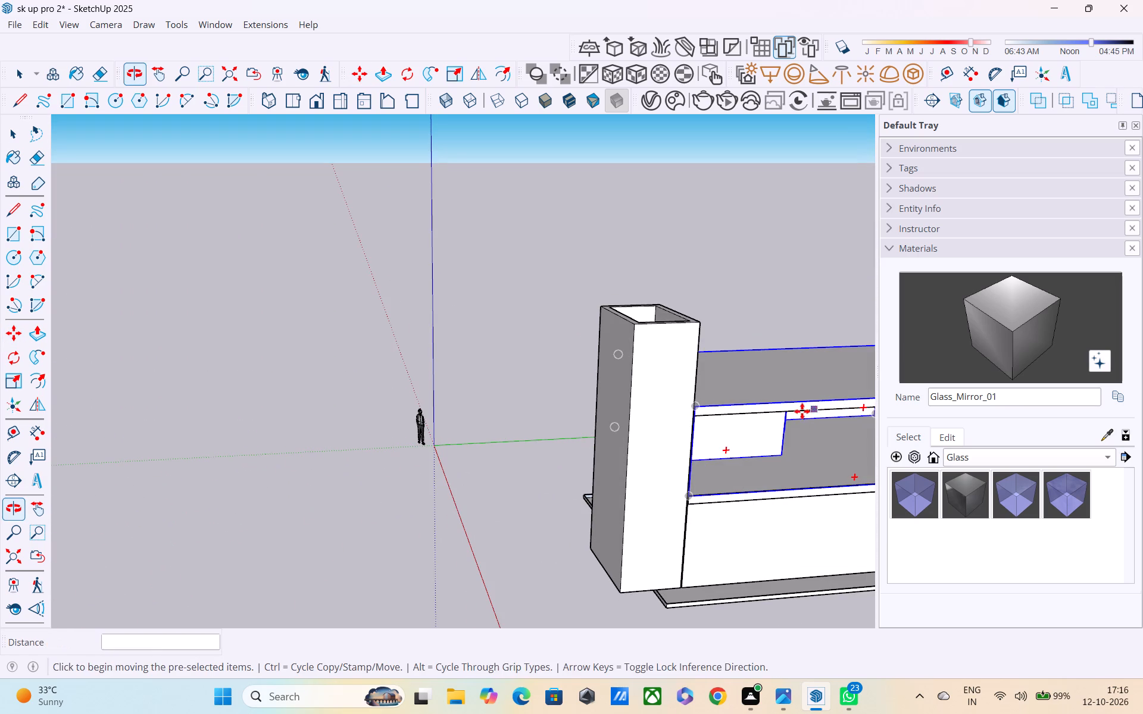
{"action": "middle_click_drag", "start_coordinate": [695, 424], "coordinate": [942, 402], "text": "shift"}
{"action": "middle_click_drag", "start_coordinate": [753, 405], "coordinate": [589, 414], "text": "shift"}
{"action": "middle_click_drag", "start_coordinate": [585, 415], "coordinate": [604, 415]}
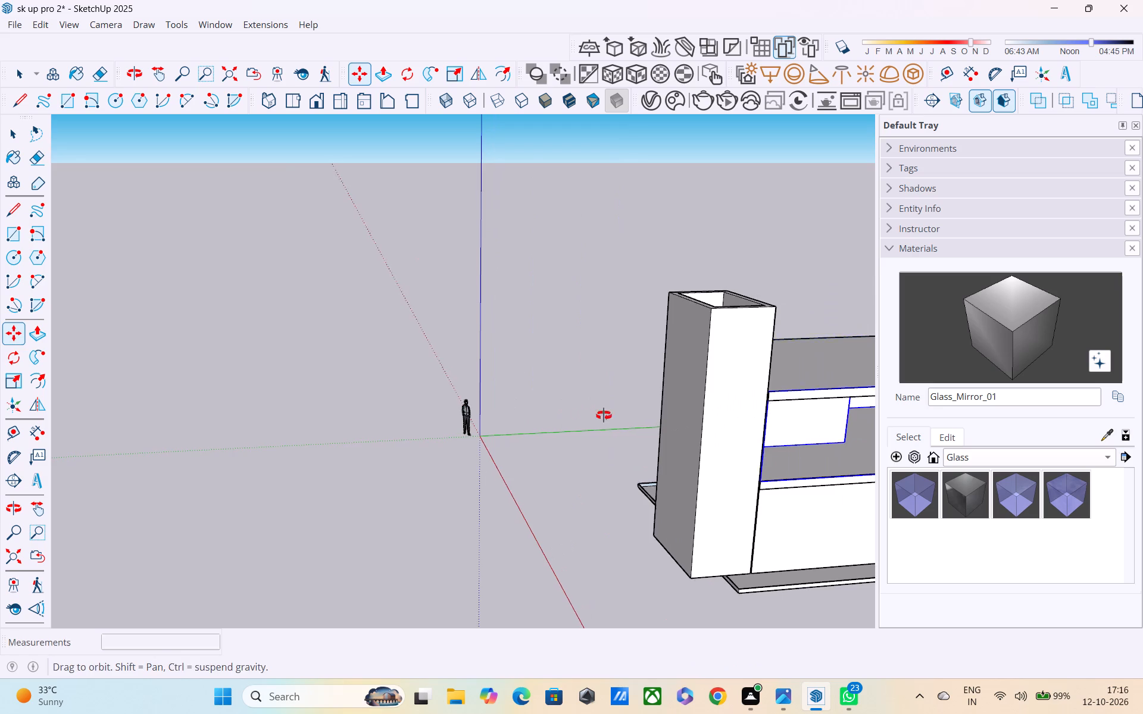
{"action": "middle_click_drag", "start_coordinate": [604, 415], "coordinate": [931, 378]}
{"action": "scroll", "coordinate": [575, 381], "scroll_direction": "up", "scroll_amount": 4}
{"action": "key", "text": "Escape"}
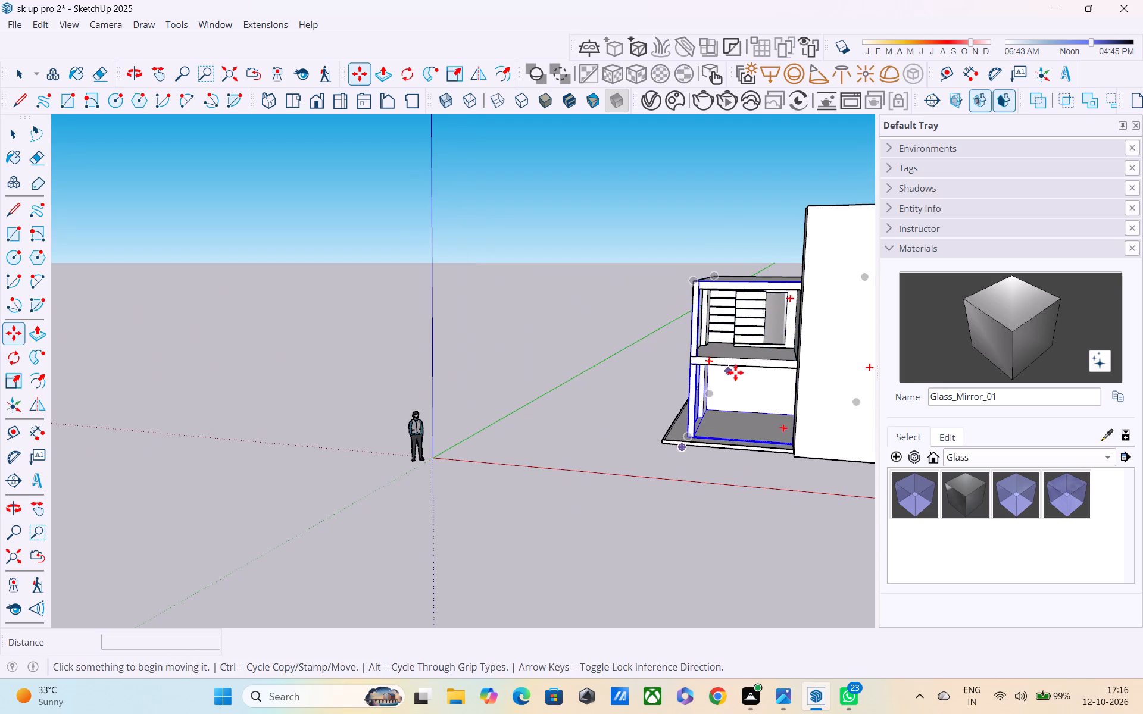
{"action": "middle_click_drag", "start_coordinate": [735, 372], "coordinate": [740, 300]}
{"action": "scroll", "coordinate": [735, 372], "scroll_direction": "up", "scroll_amount": 4}
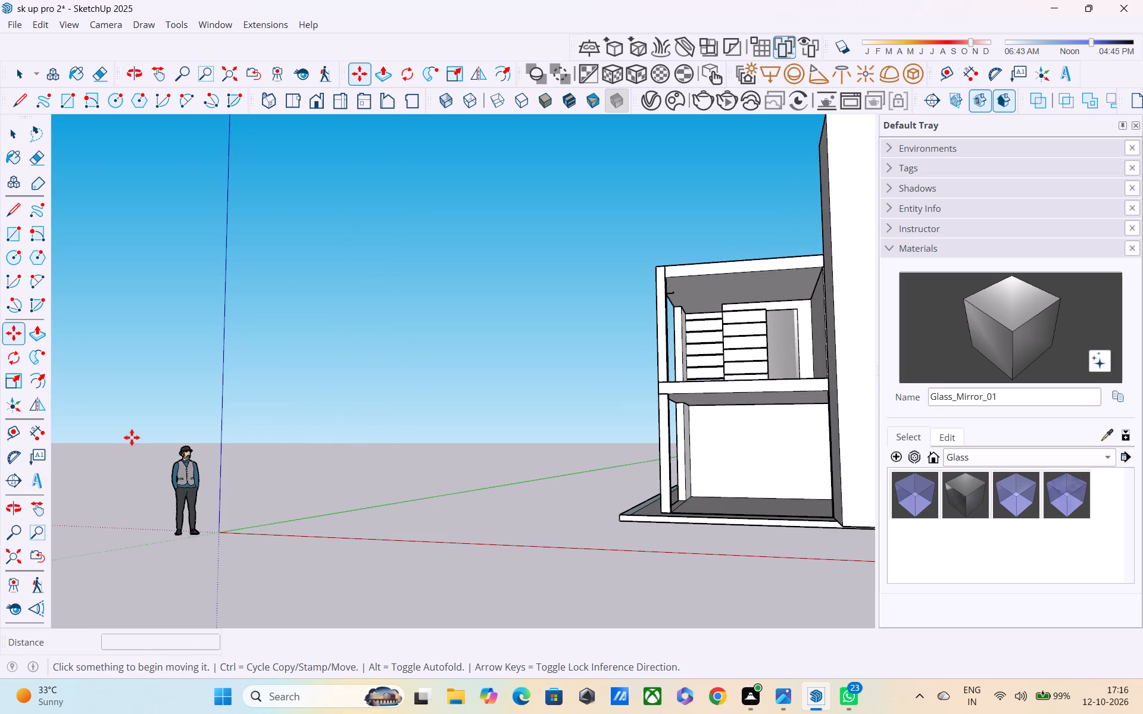
{"action": "key", "text": "Escape"}
{"action": "key", "text": "space"}
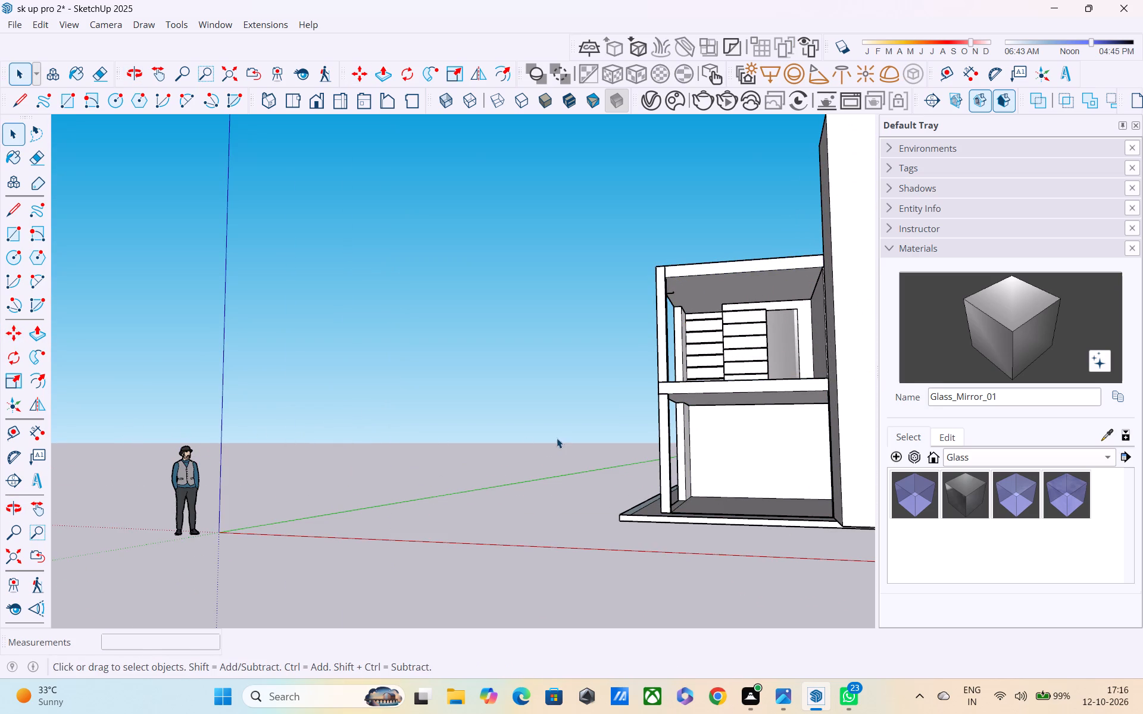
{"action": "scroll", "coordinate": [561, 440], "scroll_direction": "down", "scroll_amount": 3}
{"action": "middle_click_drag", "start_coordinate": [566, 442], "coordinate": [347, 503], "text": "shift"}
{"action": "middle_click_drag", "start_coordinate": [539, 473], "coordinate": [693, 505]}
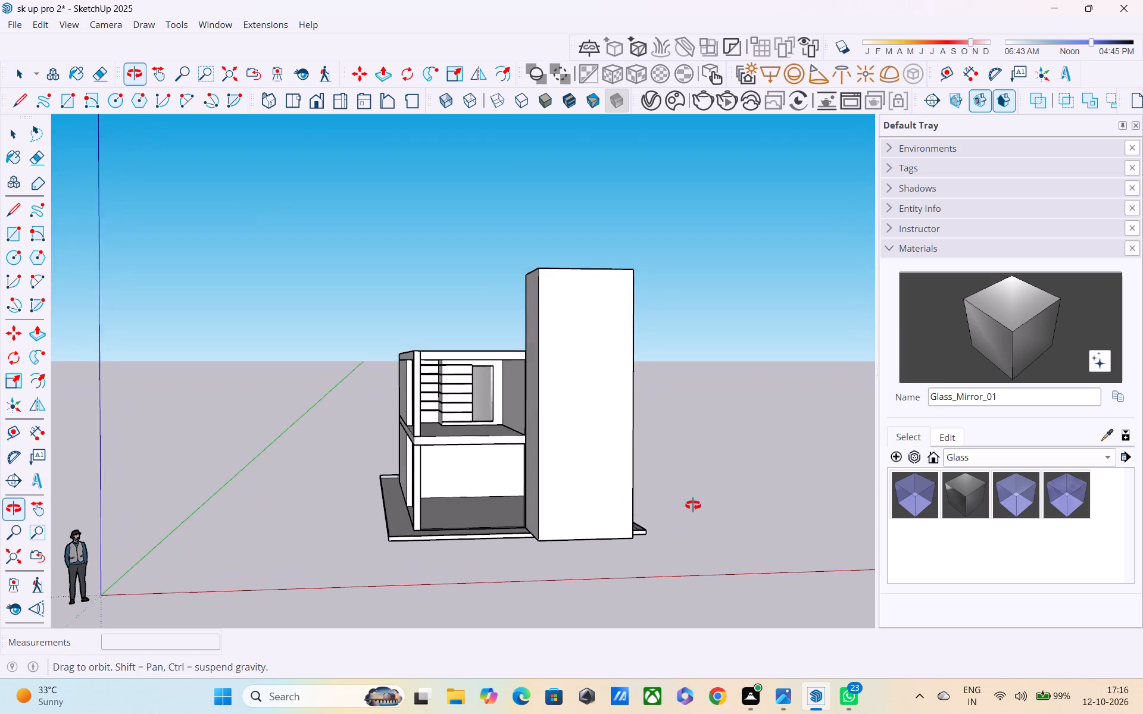
{"action": "middle_click_drag", "start_coordinate": [693, 505], "coordinate": [697, 494]}
Widen the ground-floor corner column by push/pulling its inner side face about 3 13/16" toward the tower.
{"action": "scroll", "coordinate": [411, 480], "scroll_direction": "up", "scroll_amount": 7}
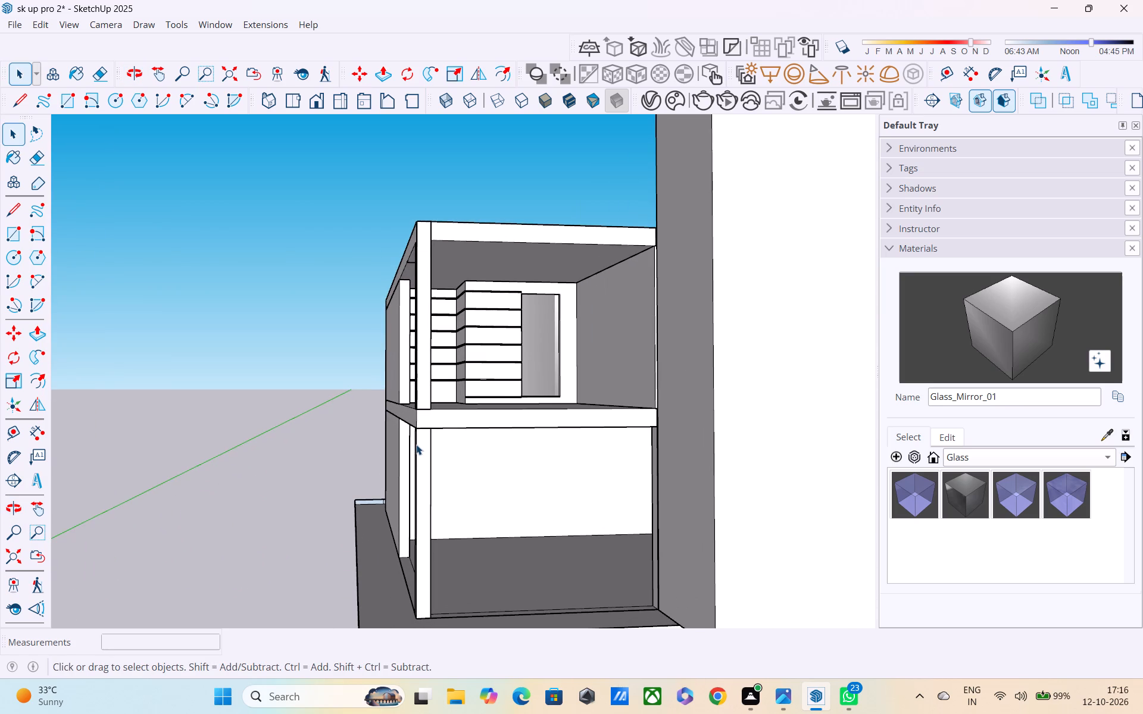
{"action": "scroll", "coordinate": [416, 444], "scroll_direction": "up", "scroll_amount": 4}
{"action": "middle_click_drag", "start_coordinate": [417, 433], "coordinate": [397, 378]}
{"action": "scroll", "coordinate": [427, 412], "scroll_direction": "down", "scroll_amount": 5}
{"action": "middle_click_drag", "start_coordinate": [437, 436], "coordinate": [417, 402]}
{"action": "middle_click_drag", "start_coordinate": [419, 456], "coordinate": [420, 476]}
{"action": "key", "text": "p"}
{"action": "scroll", "coordinate": [391, 434], "scroll_direction": "up", "scroll_amount": 3}
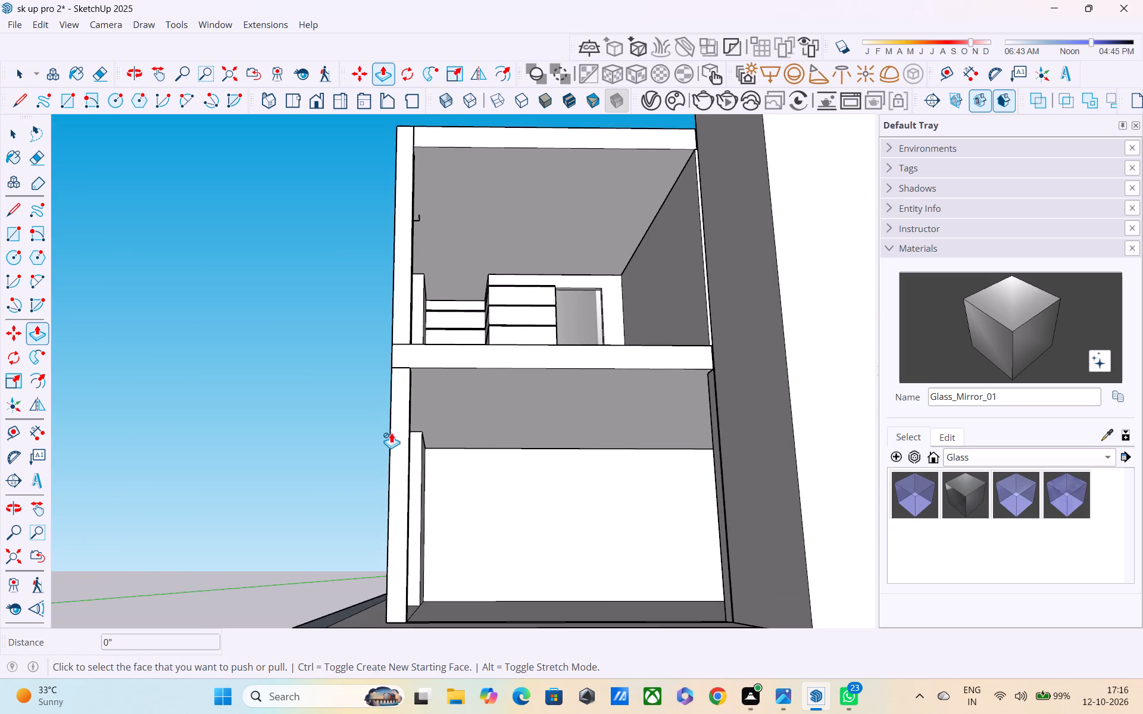
{"action": "middle_click_drag", "start_coordinate": [416, 424], "coordinate": [273, 442]}
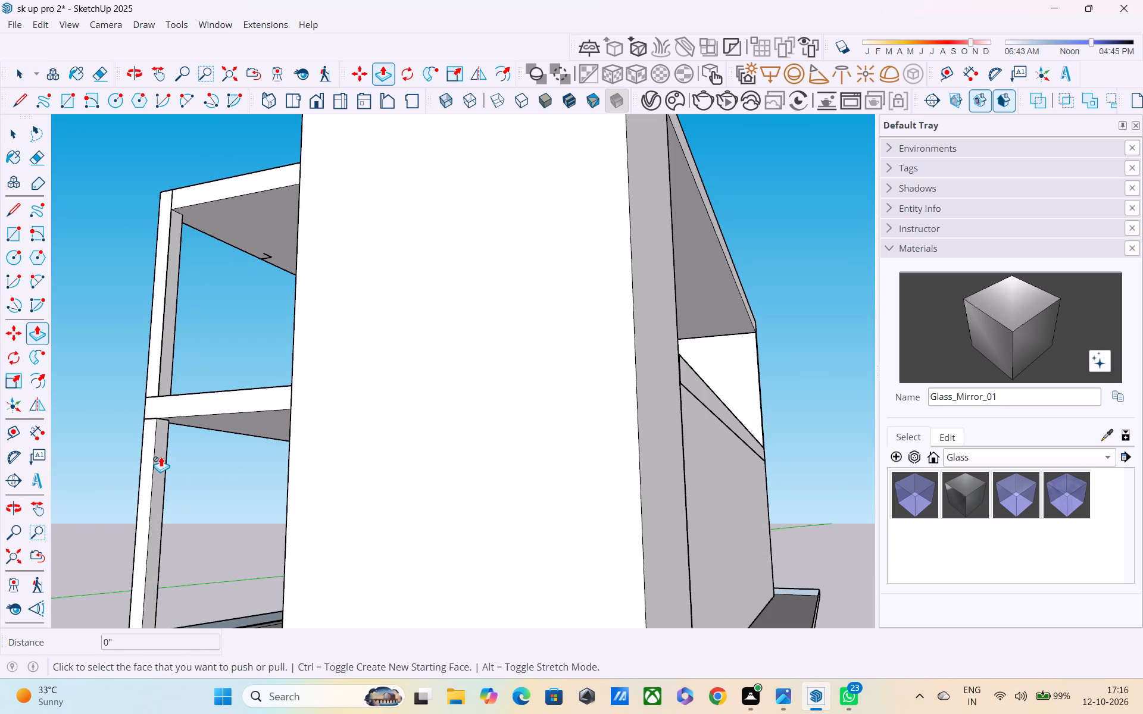
{"action": "key", "text": "Escape"}
{"action": "key", "text": "space"}
{"action": "left_click", "coordinate": [161, 459]}
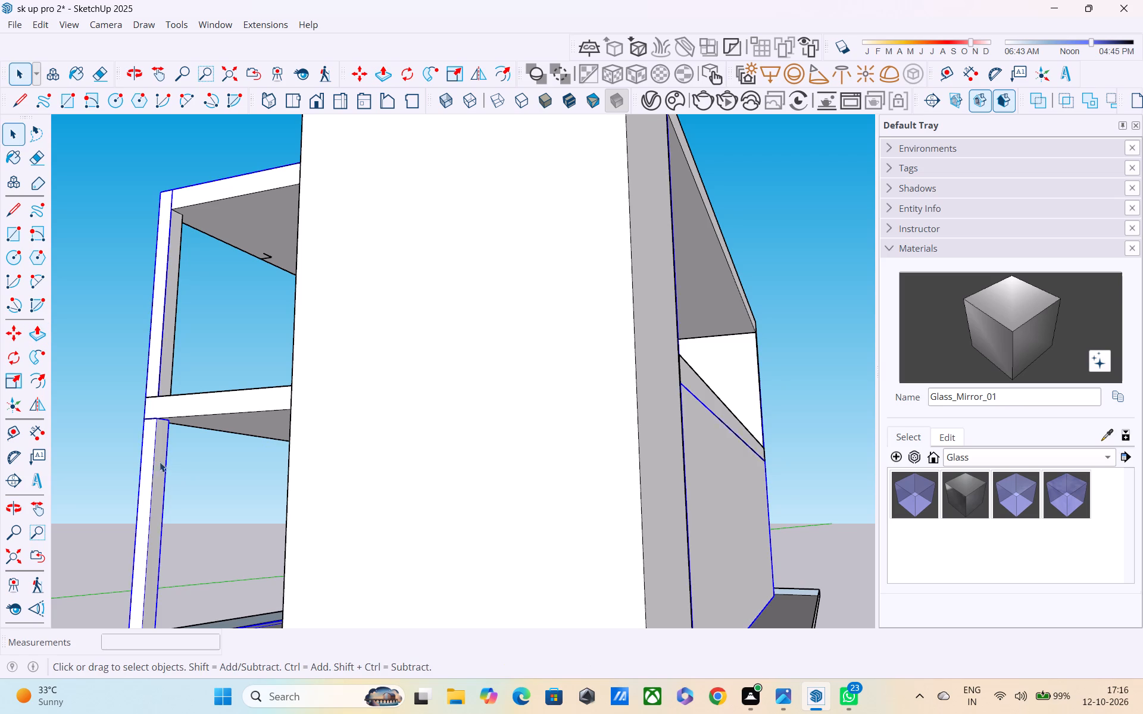
{"action": "double_click", "coordinate": [156, 465]}
{"action": "key", "text": "p"}
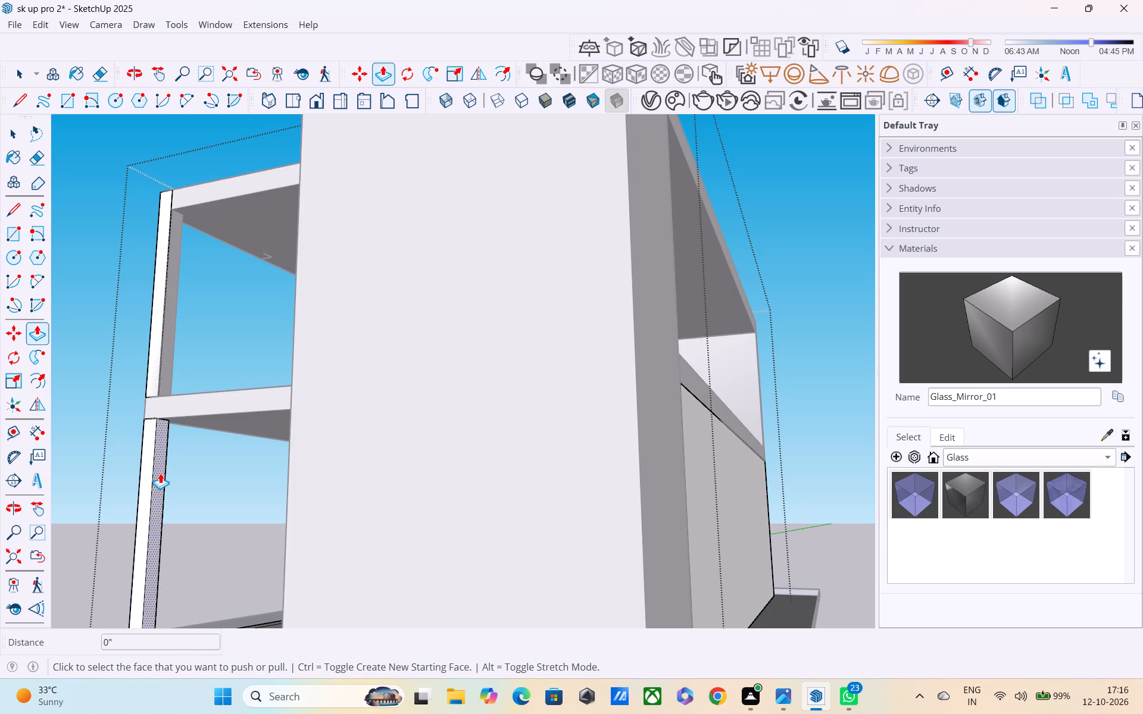
{"action": "left_click", "coordinate": [160, 473]}
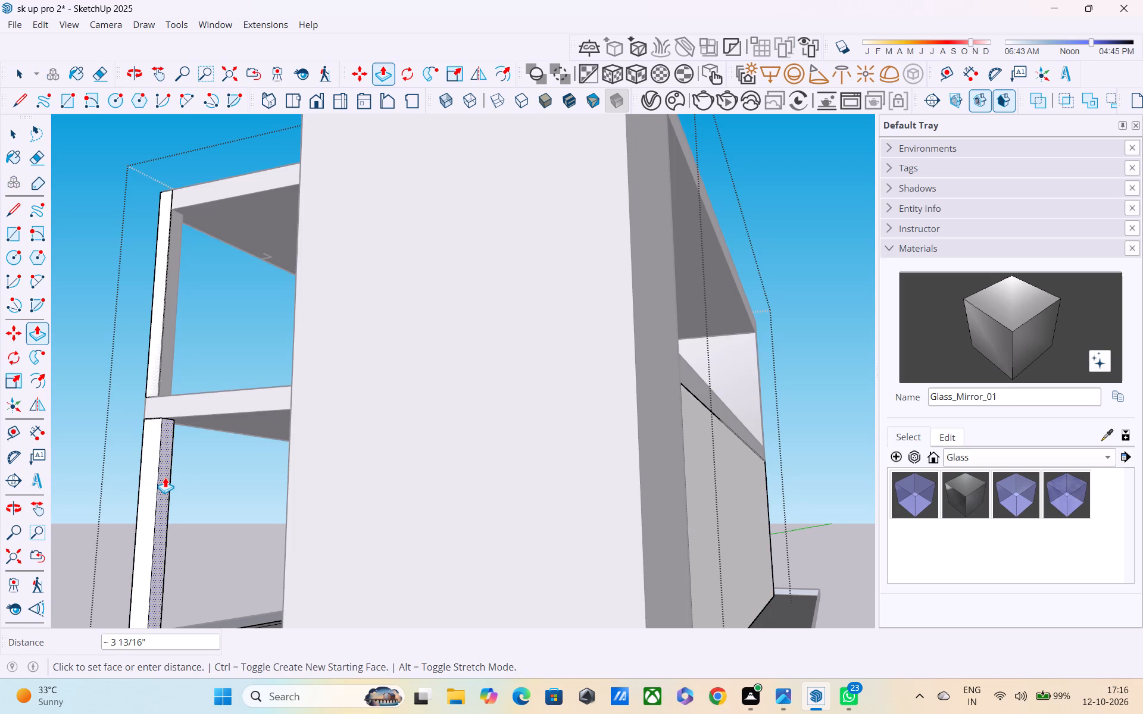
{"action": "left_click", "coordinate": [165, 477]}
Push/pull the upper-floor corner column's inner side face about 3 13/16" so its width lines up with the ground-floor column.
{"action": "middle_click_drag", "start_coordinate": [169, 467], "coordinate": [243, 537]}
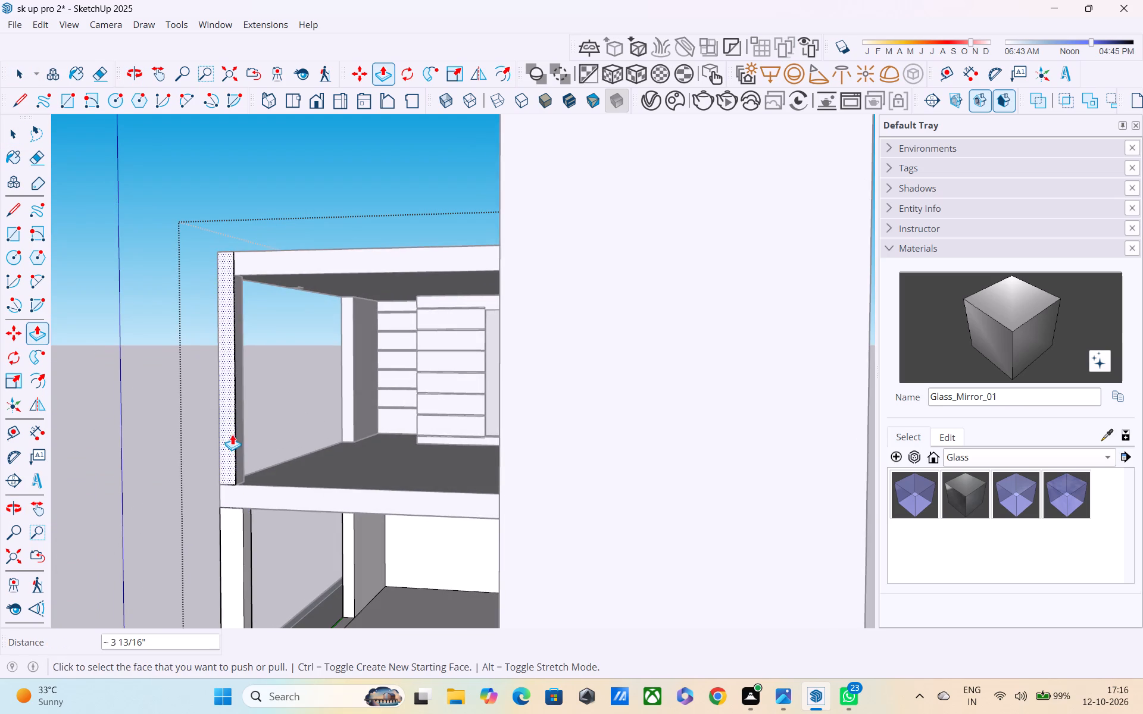
{"action": "scroll", "coordinate": [242, 425], "scroll_direction": "up", "scroll_amount": 3}
{"action": "middle_click_drag", "start_coordinate": [242, 425], "coordinate": [183, 417]}
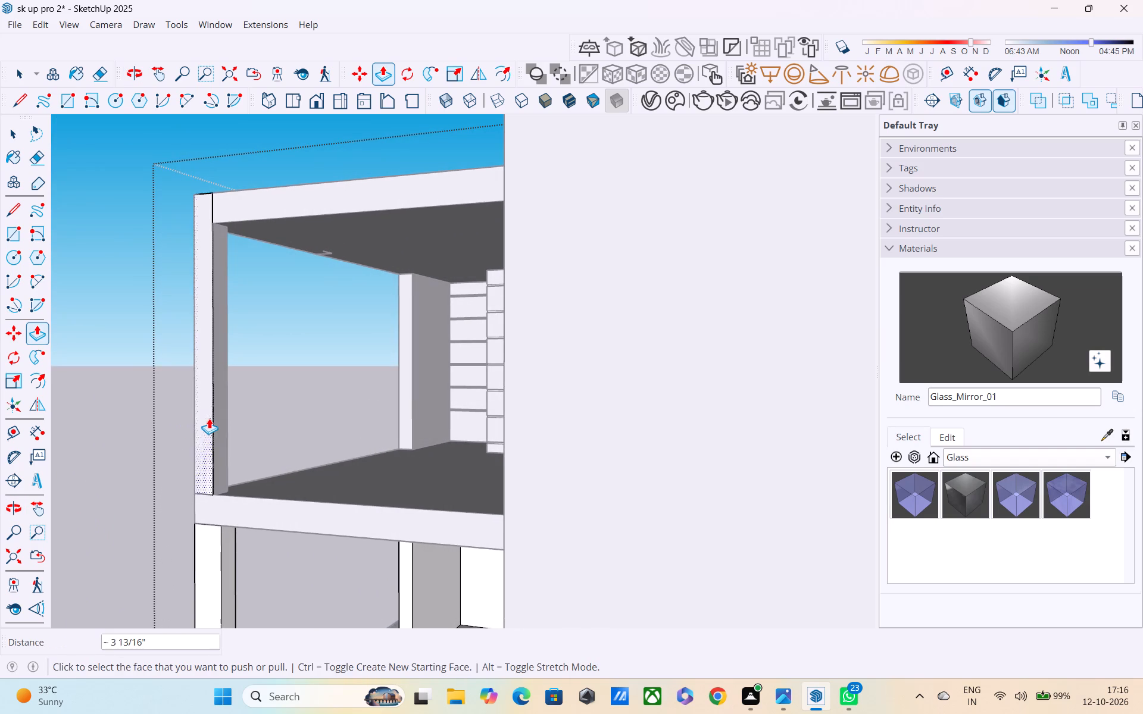
{"action": "left_click", "coordinate": [220, 411]}
{"action": "scroll", "coordinate": [224, 419], "scroll_direction": "up", "scroll_amount": 4}
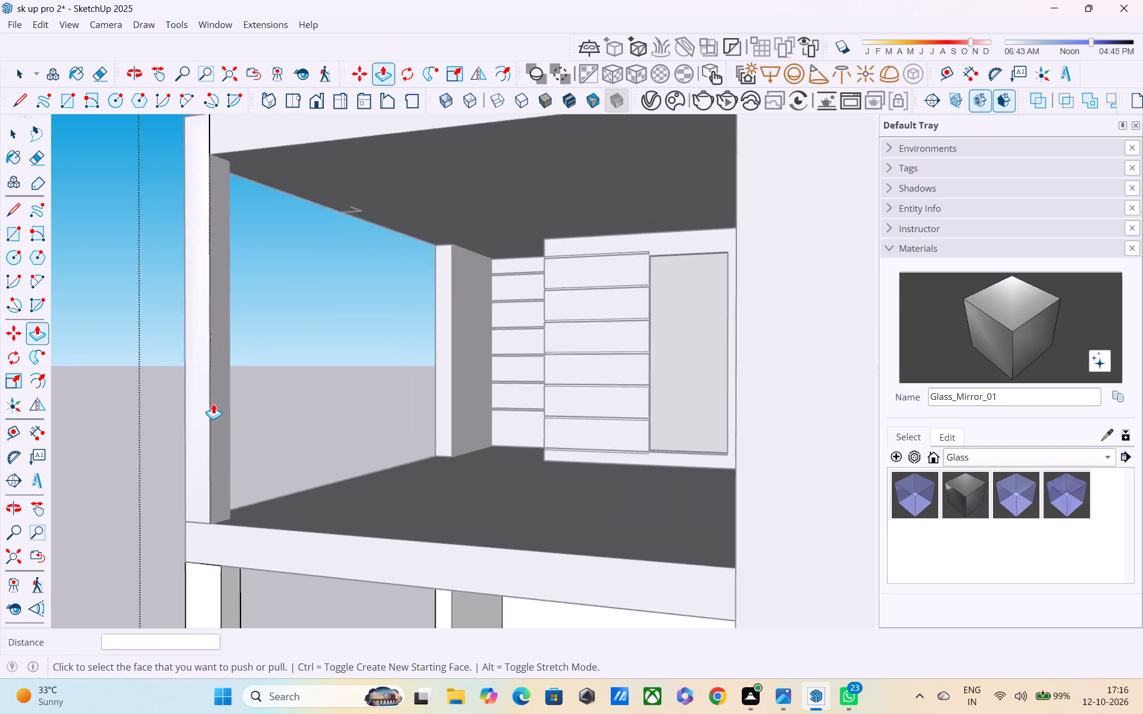
{"action": "scroll", "coordinate": [213, 402], "scroll_direction": "up", "scroll_amount": 4}
{"action": "left_click", "coordinate": [215, 390]}
{"action": "key", "text": "space"}
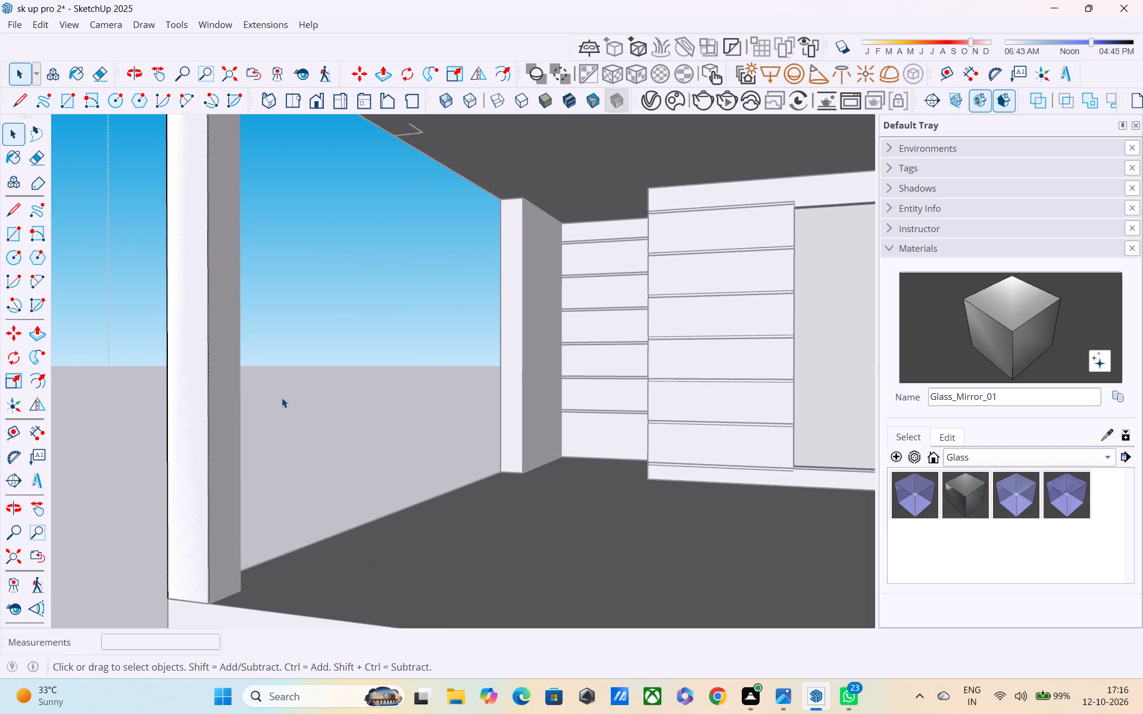
{"action": "double_click", "coordinate": [282, 397]}
{"action": "left_click", "coordinate": [234, 418]}
{"action": "double_click", "coordinate": [228, 419]}
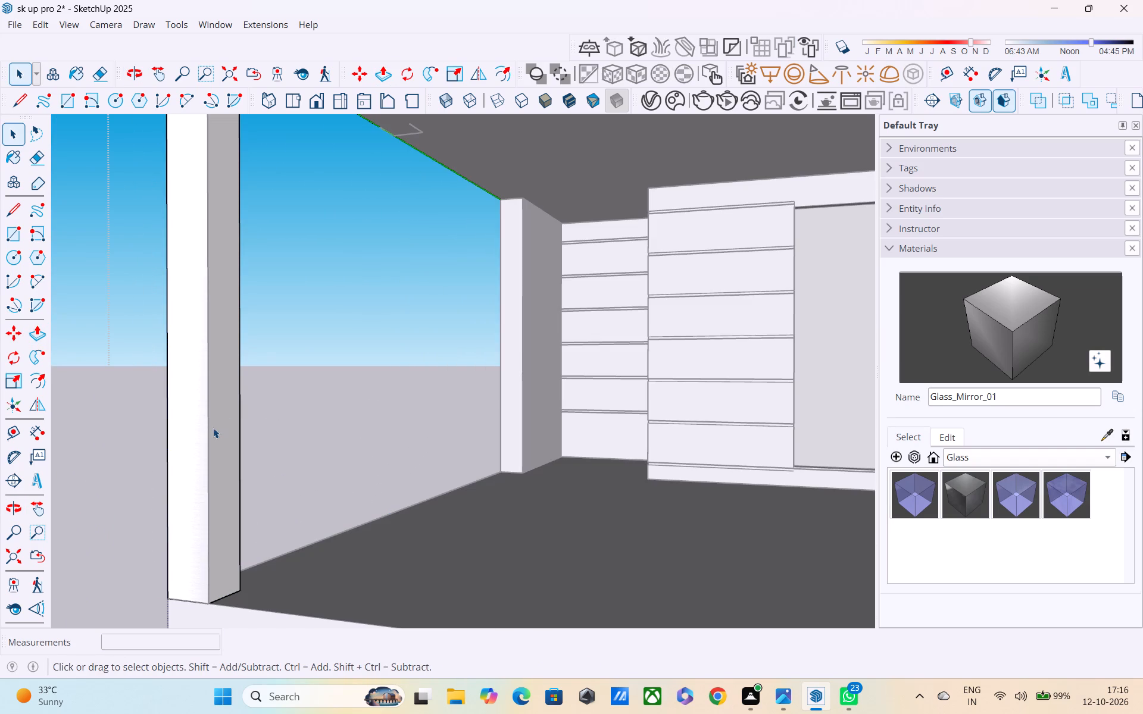
{"action": "key", "text": "m"}
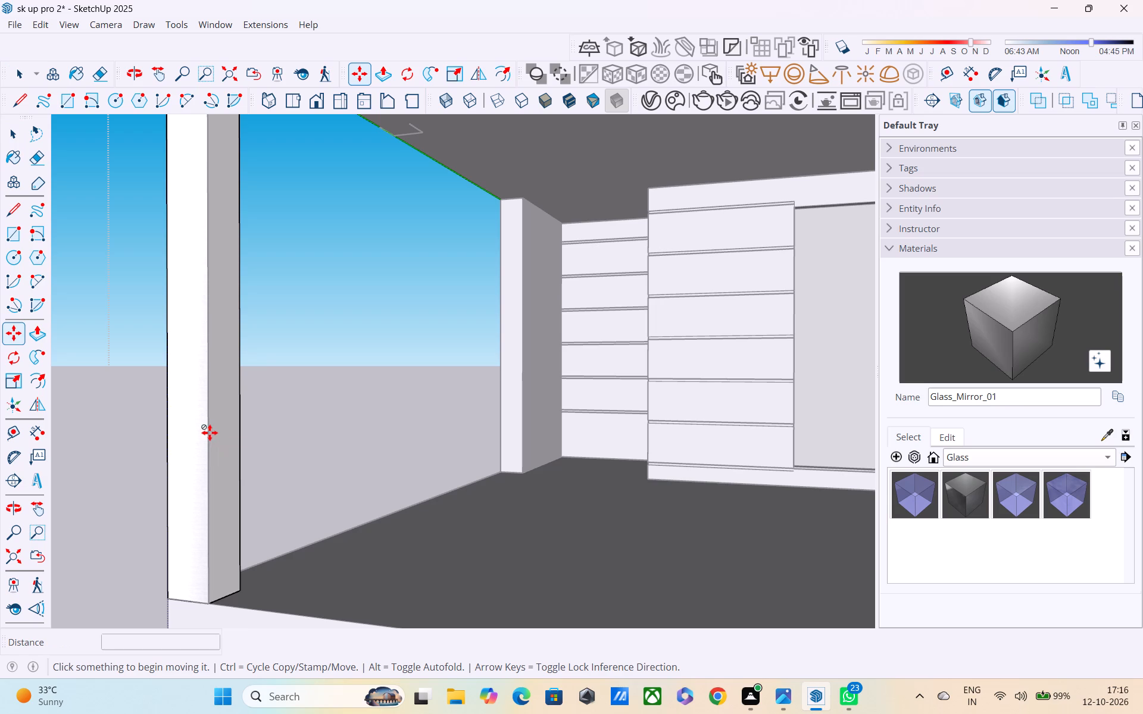
{"action": "key", "text": "BackSpace"}
{"action": "key", "text": "o"}
{"action": "key", "text": "BackSpace"}
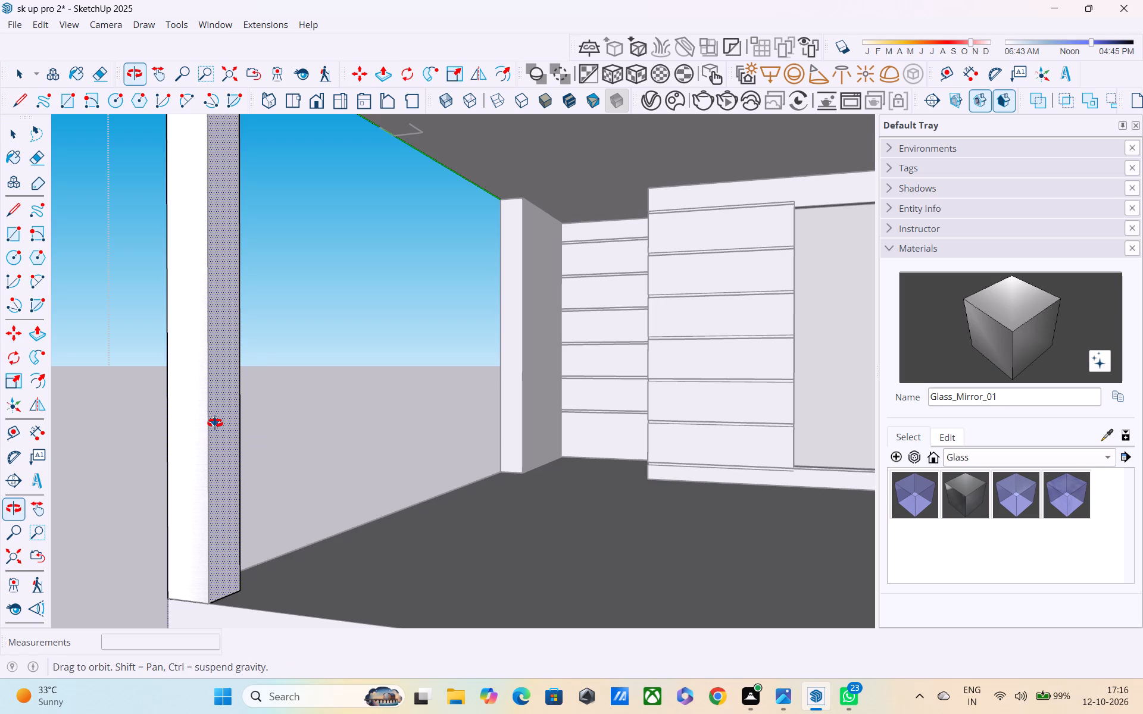
{"action": "key", "text": "p"}
{"action": "left_click", "coordinate": [216, 422]}
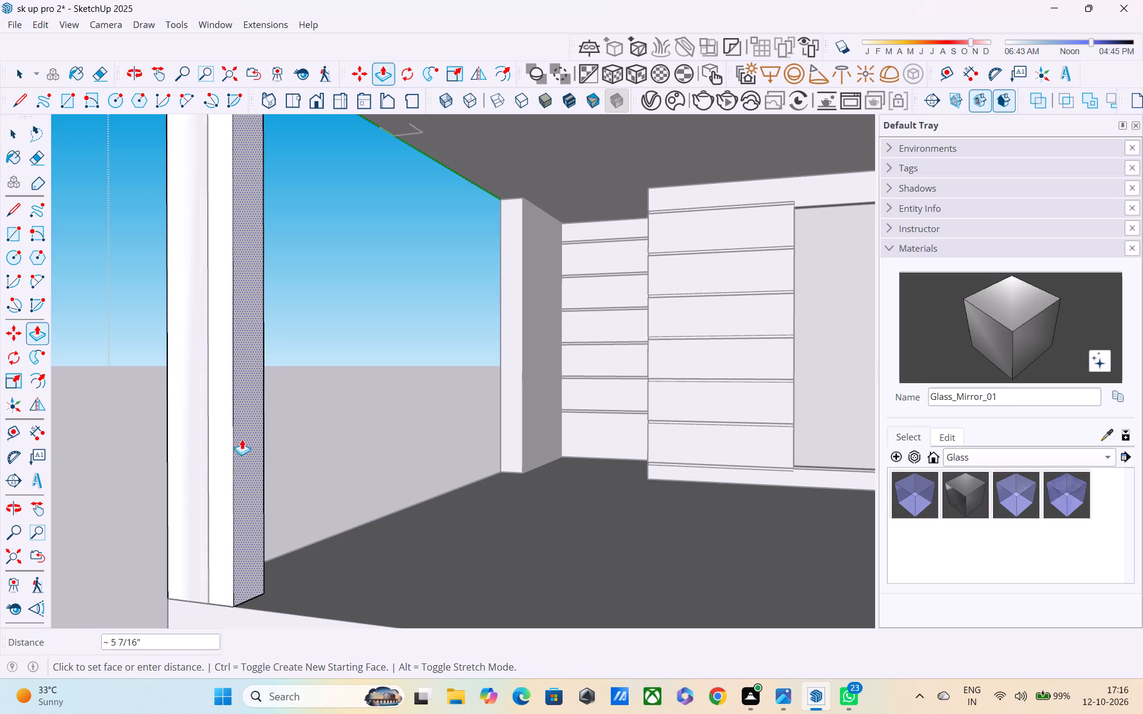
{"action": "scroll", "coordinate": [242, 441], "scroll_direction": "down", "scroll_amount": 2}
{"action": "middle_click_drag", "start_coordinate": [254, 488], "coordinate": [275, 435]}
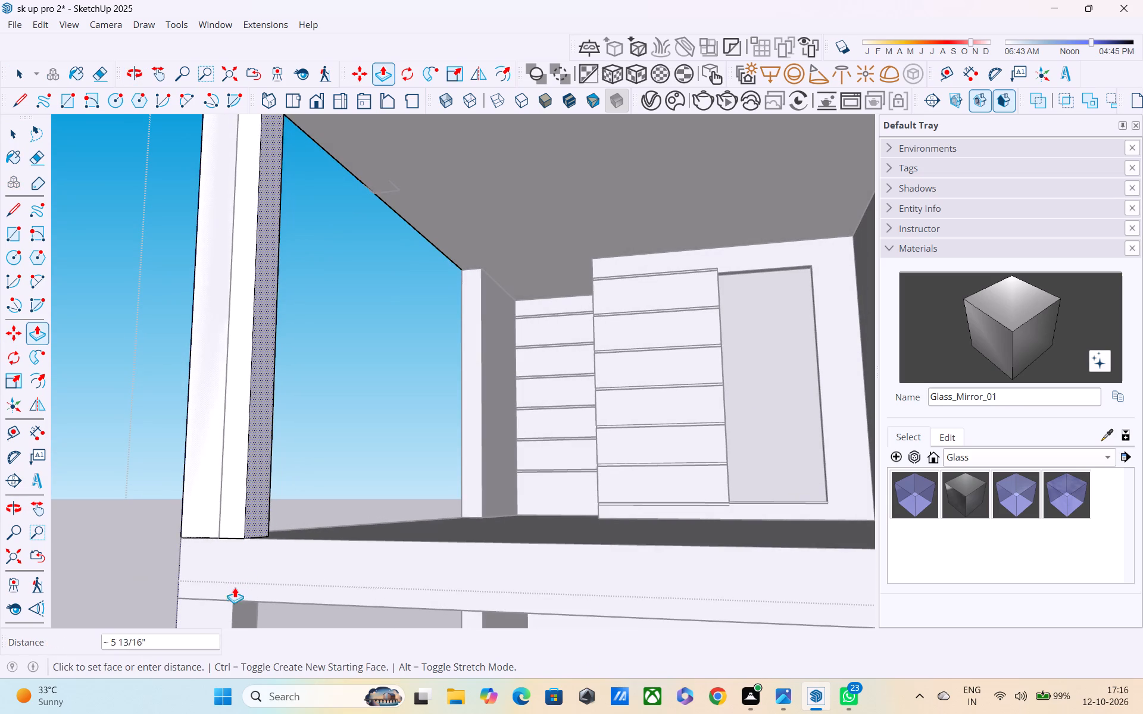
{"action": "left_click", "coordinate": [232, 600]}
Erase the vertical seam edge running down the front of the upper-floor corner column and canopy, and close the group.
{"action": "scroll", "coordinate": [238, 558], "scroll_direction": "down", "scroll_amount": 1}
{"action": "middle_click_drag", "start_coordinate": [255, 570], "coordinate": [363, 643]}
{"action": "scroll", "coordinate": [363, 643], "scroll_direction": "down", "scroll_amount": 6}
{"action": "middle_click_drag", "start_coordinate": [361, 471], "coordinate": [392, 542]}
{"action": "middle_click_drag", "start_coordinate": [392, 537], "coordinate": [371, 478]}
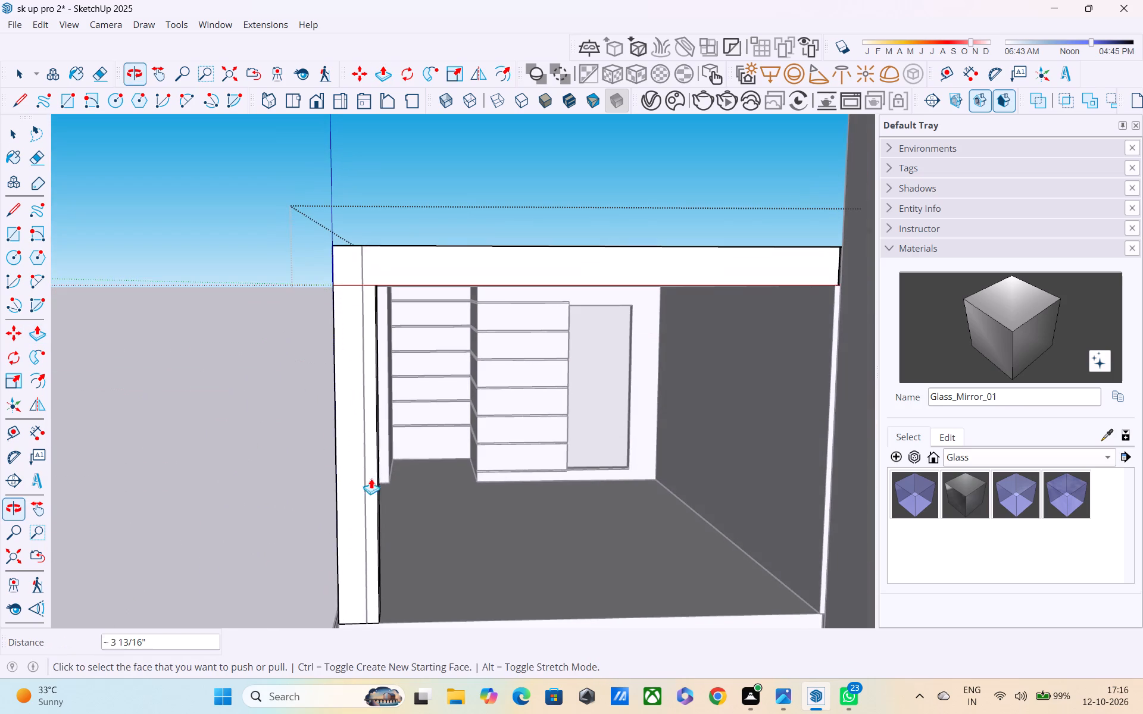
{"action": "key", "text": "Escape"}
{"action": "key", "text": "space"}
{"action": "key", "text": "space"}
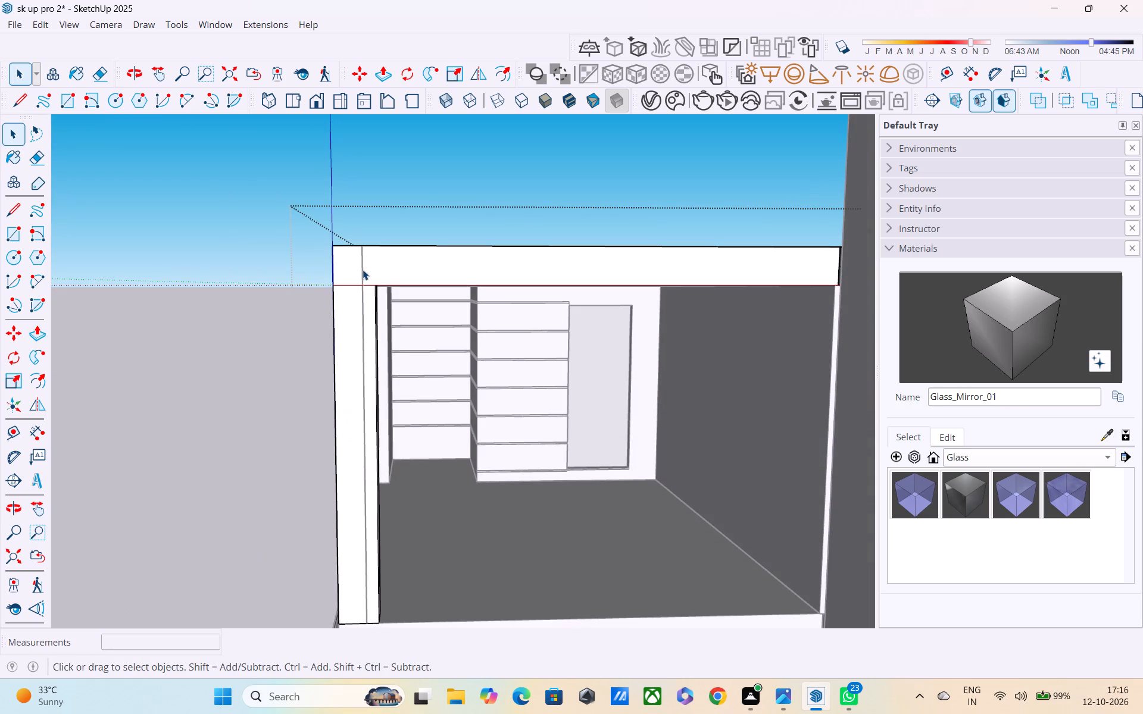
{"action": "left_click", "coordinate": [361, 266]}
{"action": "triple_click", "coordinate": [361, 268]}
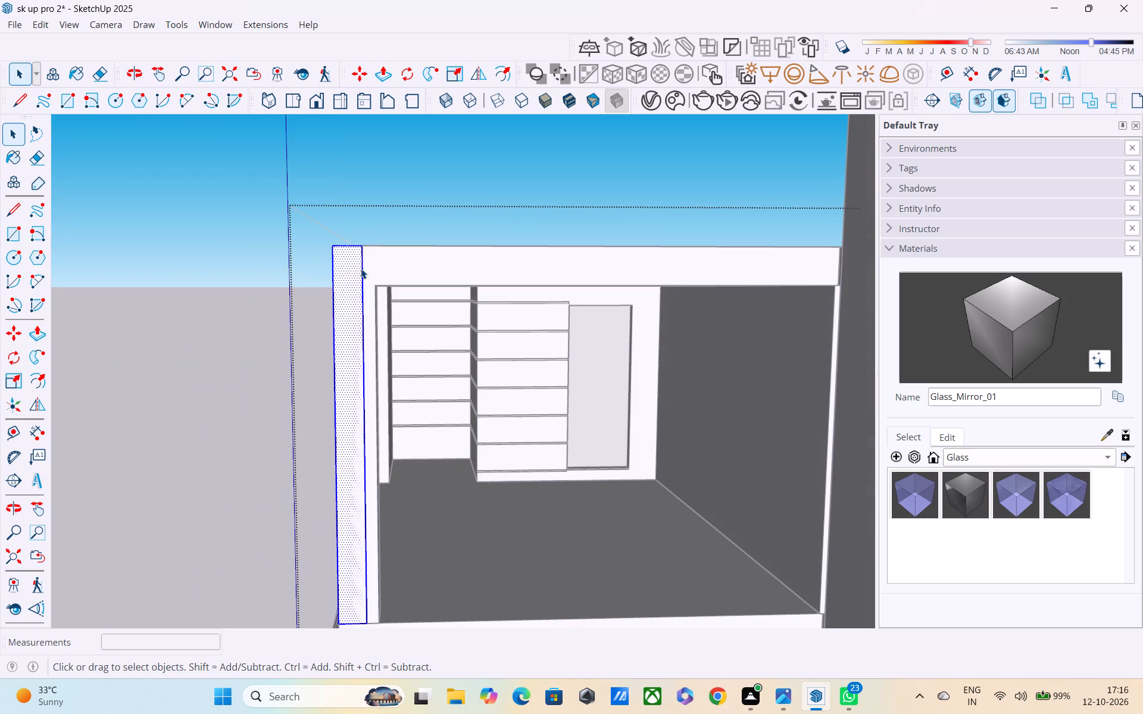
{"action": "key", "text": "Escape"}
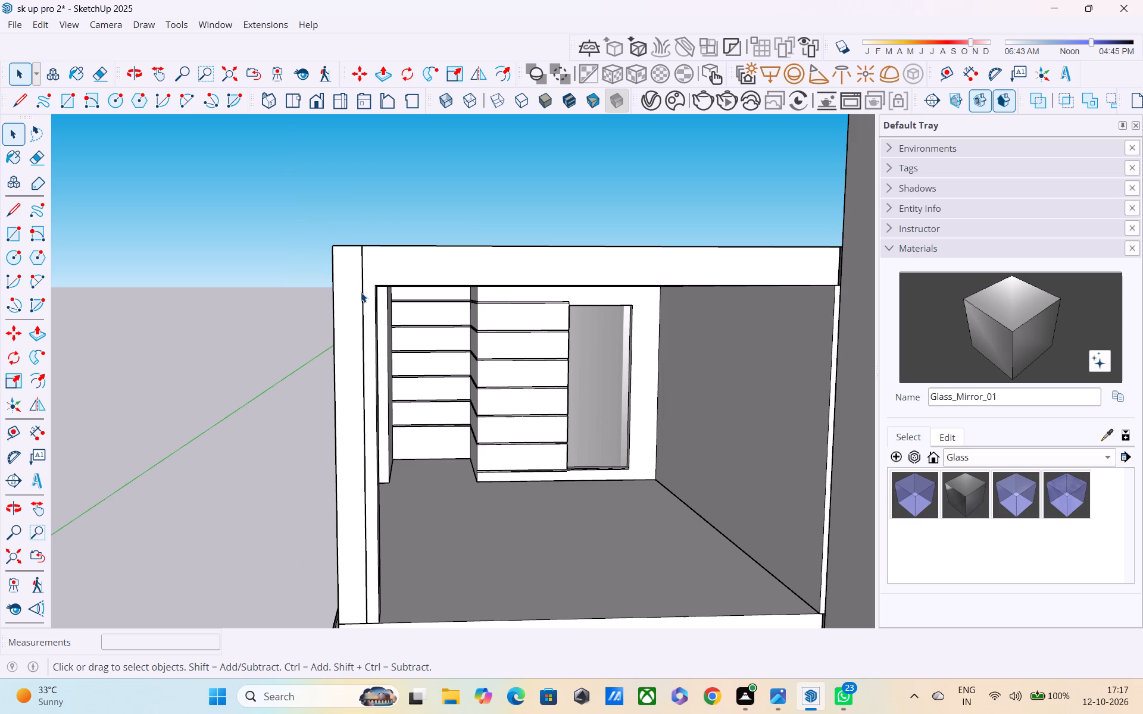
{"action": "double_click", "coordinate": [361, 292]}
{"action": "double_click", "coordinate": [361, 292]}
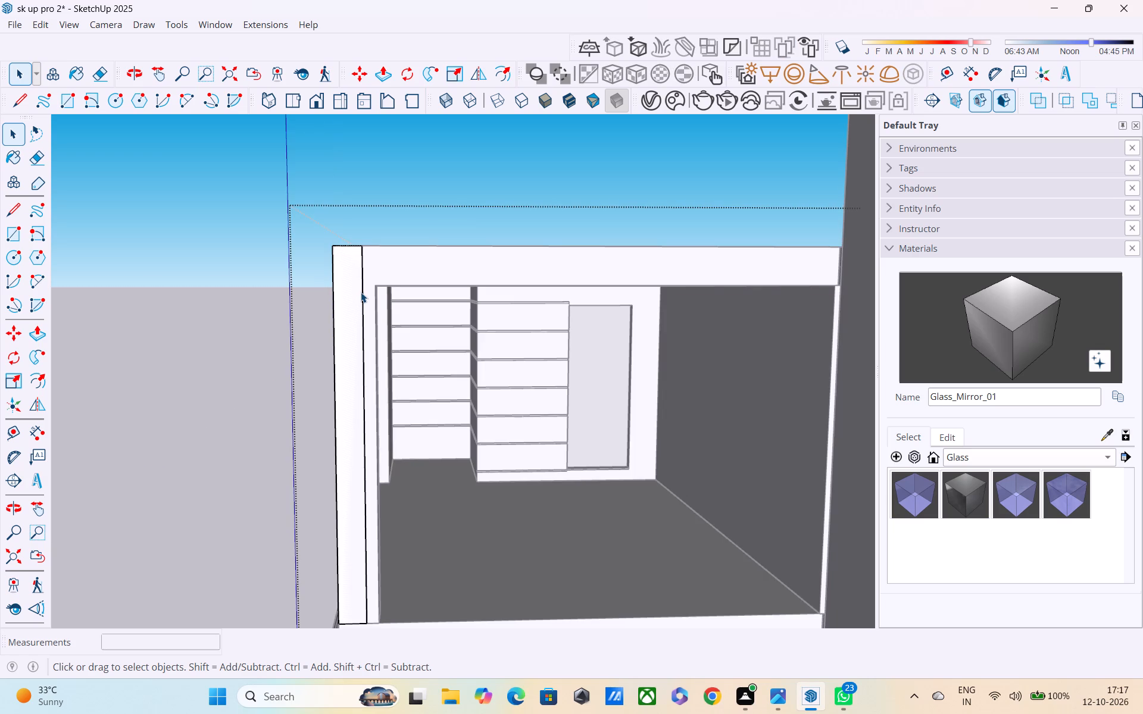
{"action": "key", "text": "e"}
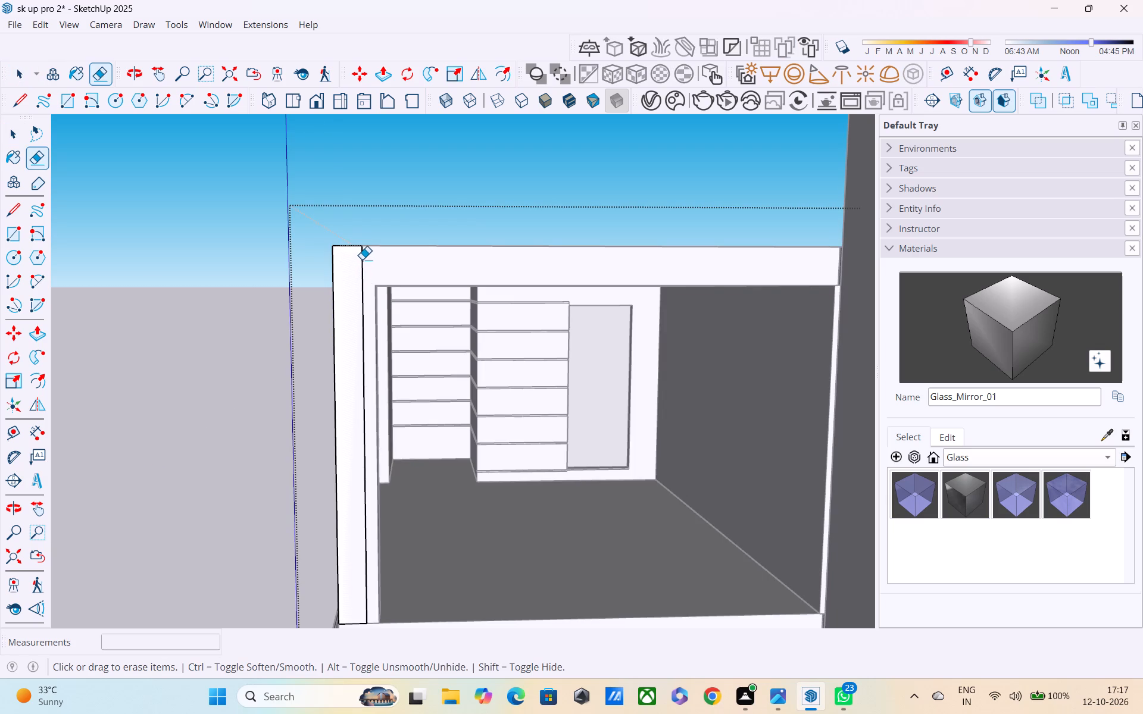
{"action": "left_click", "coordinate": [362, 259]}
{"action": "scroll", "coordinate": [364, 327], "scroll_direction": "down", "scroll_amount": 6}
{"action": "middle_click_drag", "start_coordinate": [391, 587], "coordinate": [385, 516]}
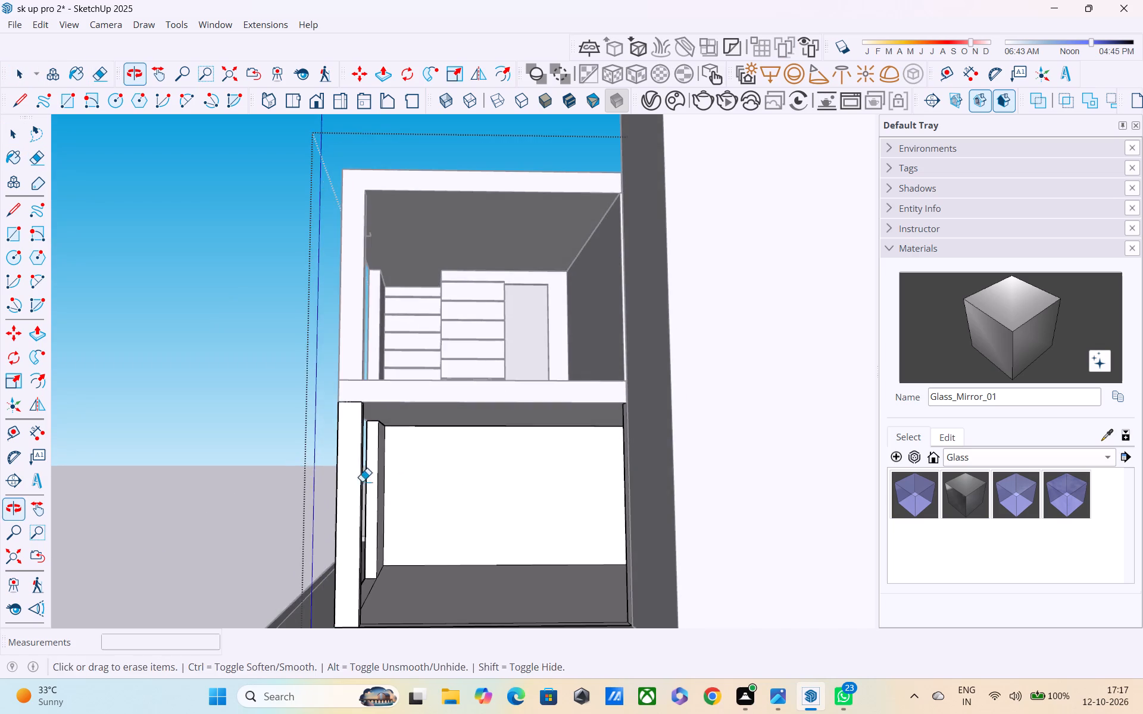
{"action": "middle_click_drag", "start_coordinate": [348, 430], "coordinate": [375, 519]}
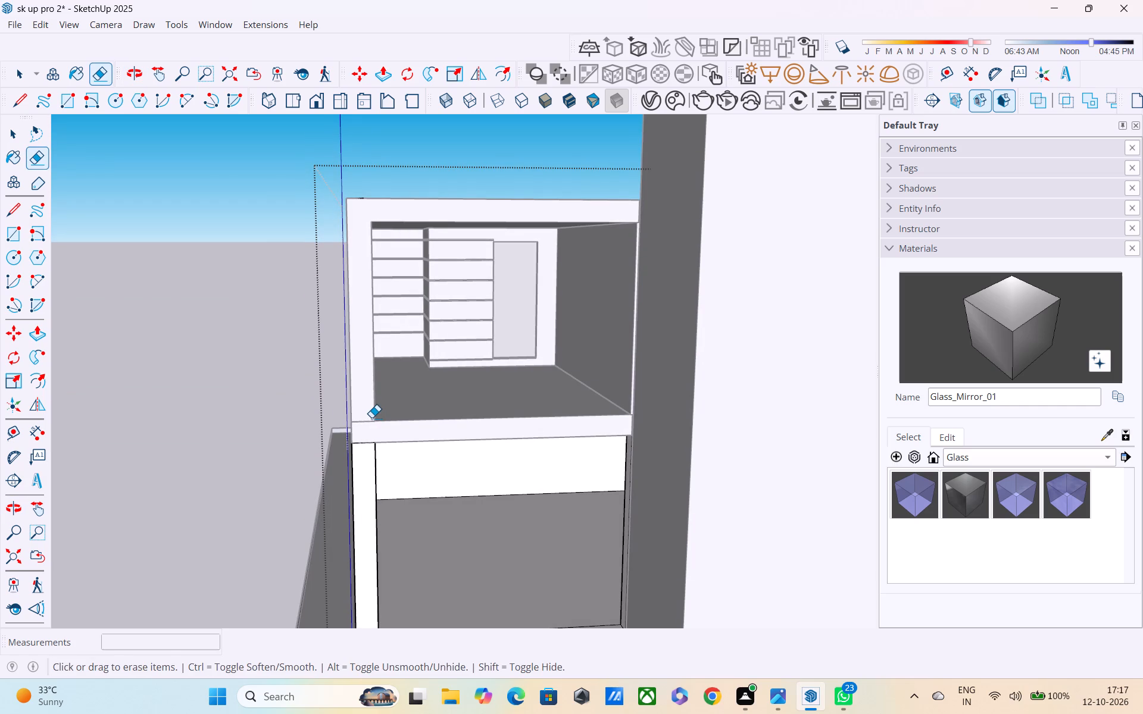
{"action": "scroll", "coordinate": [371, 418], "scroll_direction": "down", "scroll_amount": 1}
{"action": "scroll", "coordinate": [370, 475], "scroll_direction": "down", "scroll_amount": 1}
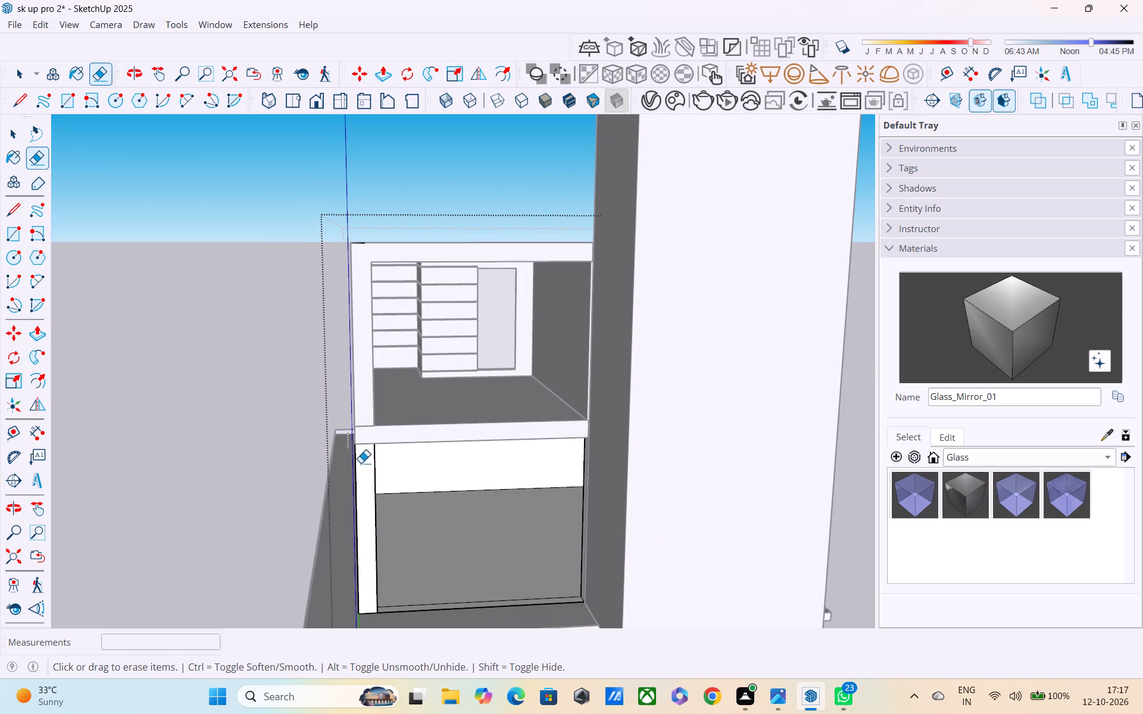
{"action": "key", "text": "Escape"}
{"action": "middle_click_drag", "start_coordinate": [467, 387], "coordinate": [489, 462]}
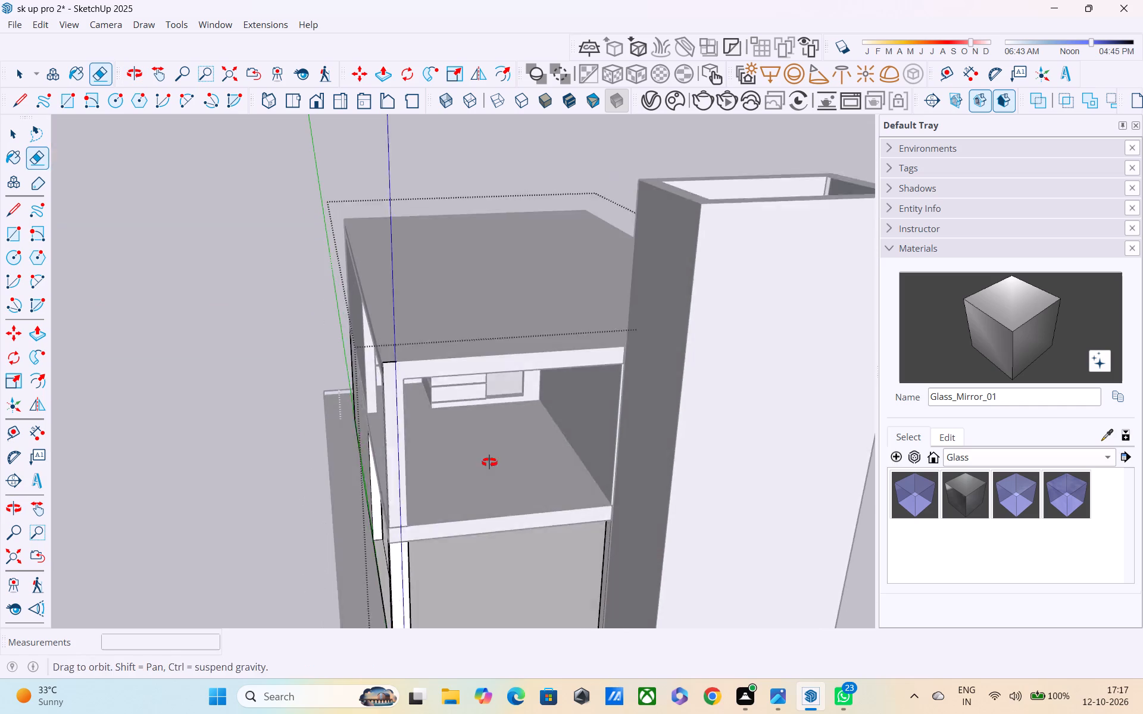
{"action": "middle_click_drag", "start_coordinate": [489, 462], "coordinate": [493, 481]}
{"action": "key", "text": "Escape"}
{"action": "left_click", "coordinate": [308, 277]}
{"action": "key", "text": "space"}
{"action": "left_click", "coordinate": [308, 277]}
{"action": "key", "text": "space"}
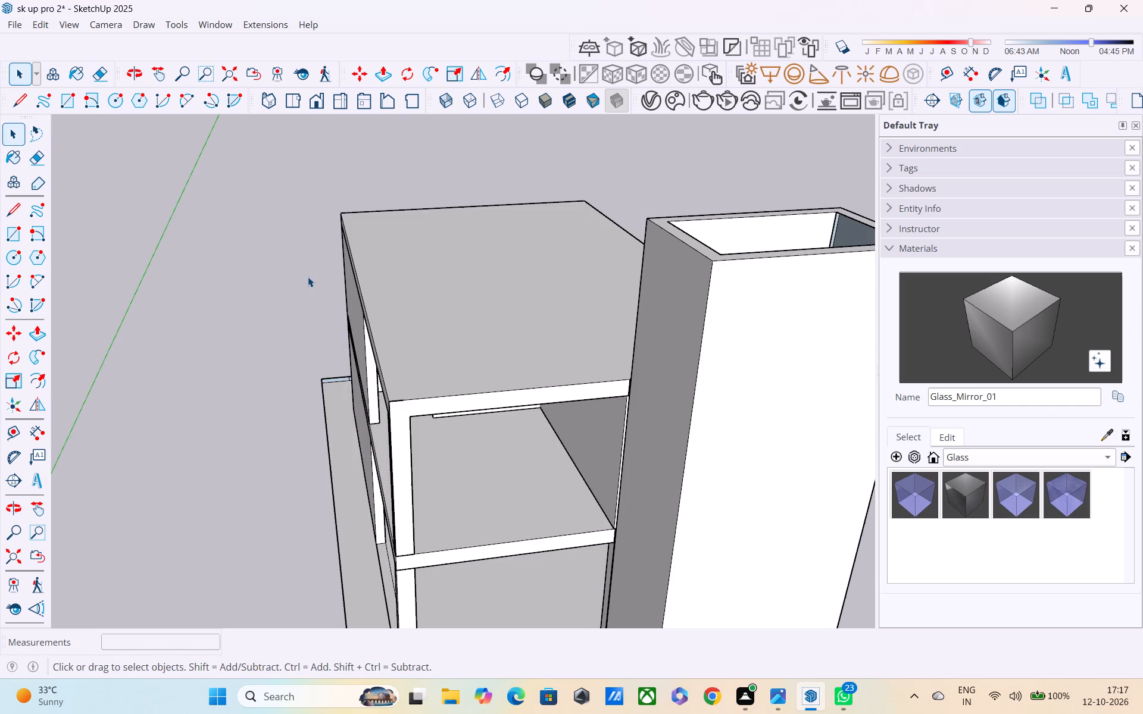
{"action": "left_click", "coordinate": [308, 277]}
Examine how the widened corner columns line up with the slab, canopy and tower from the side and front.
{"action": "middle_click_drag", "start_coordinate": [361, 318], "coordinate": [354, 267]}
{"action": "middle_click_drag", "start_coordinate": [361, 366], "coordinate": [636, 324]}
{"action": "scroll", "coordinate": [514, 345], "scroll_direction": "up", "scroll_amount": 2}
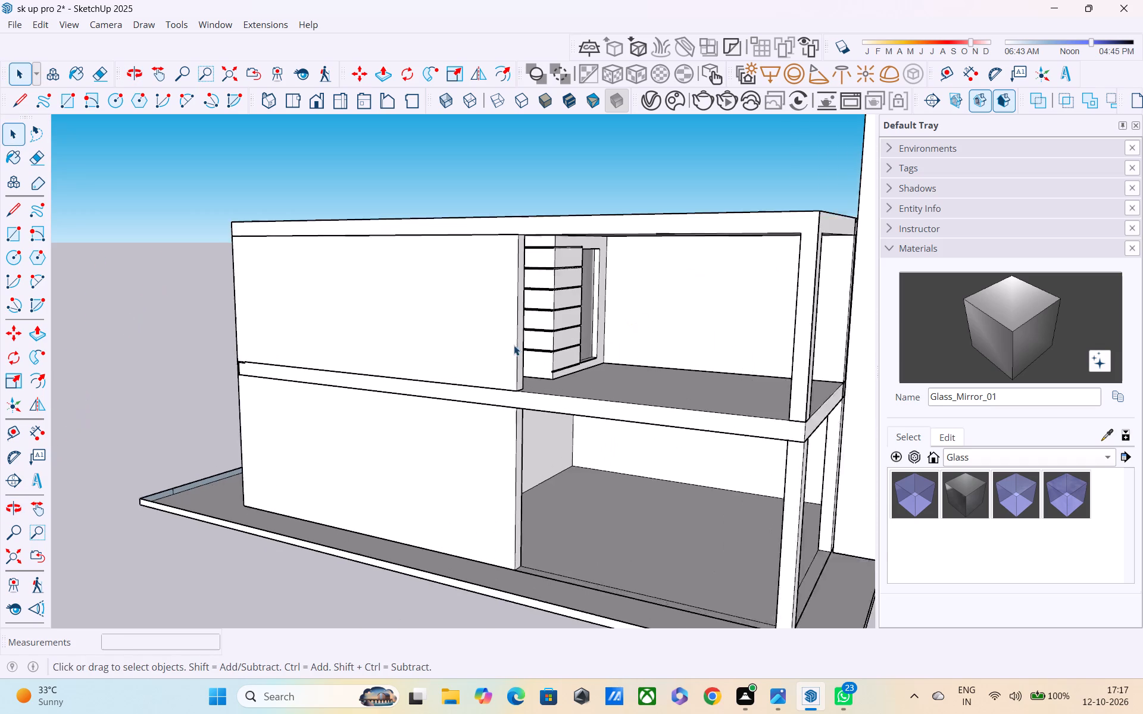
{"action": "scroll", "coordinate": [514, 345], "scroll_direction": "up", "scroll_amount": 1}
{"action": "scroll", "coordinate": [513, 346], "scroll_direction": "down", "scroll_amount": 2}
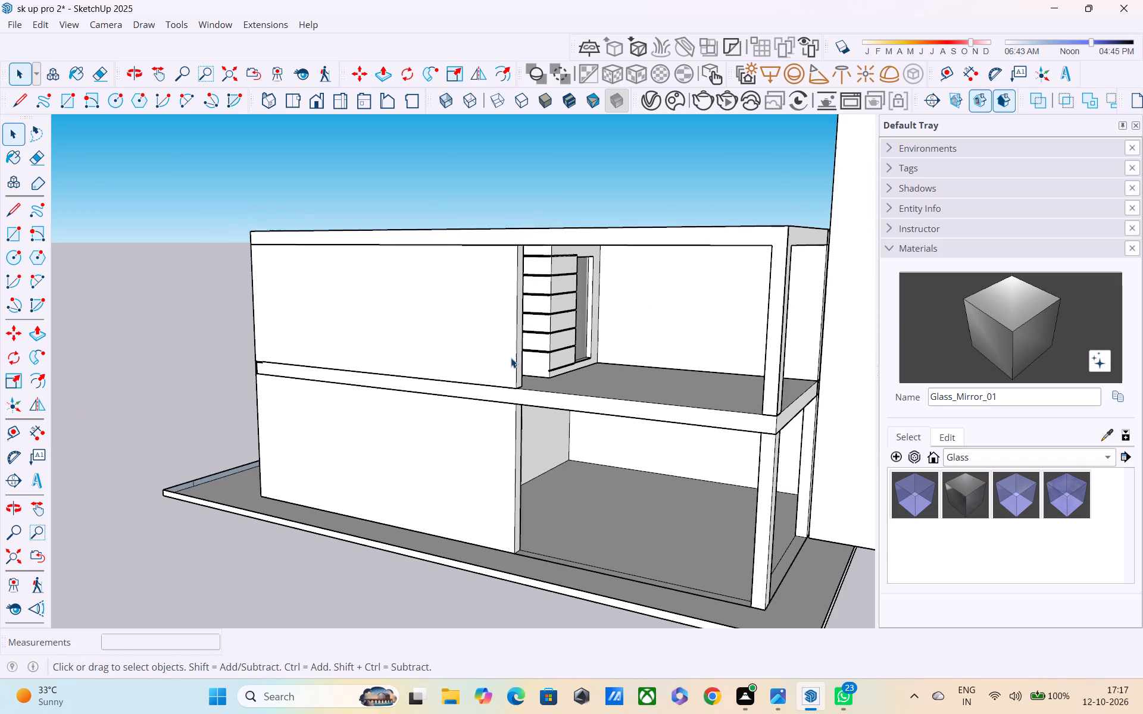
{"action": "scroll", "coordinate": [510, 379], "scroll_direction": "down", "scroll_amount": 1}
{"action": "middle_click_drag", "start_coordinate": [538, 436], "coordinate": [267, 394]}
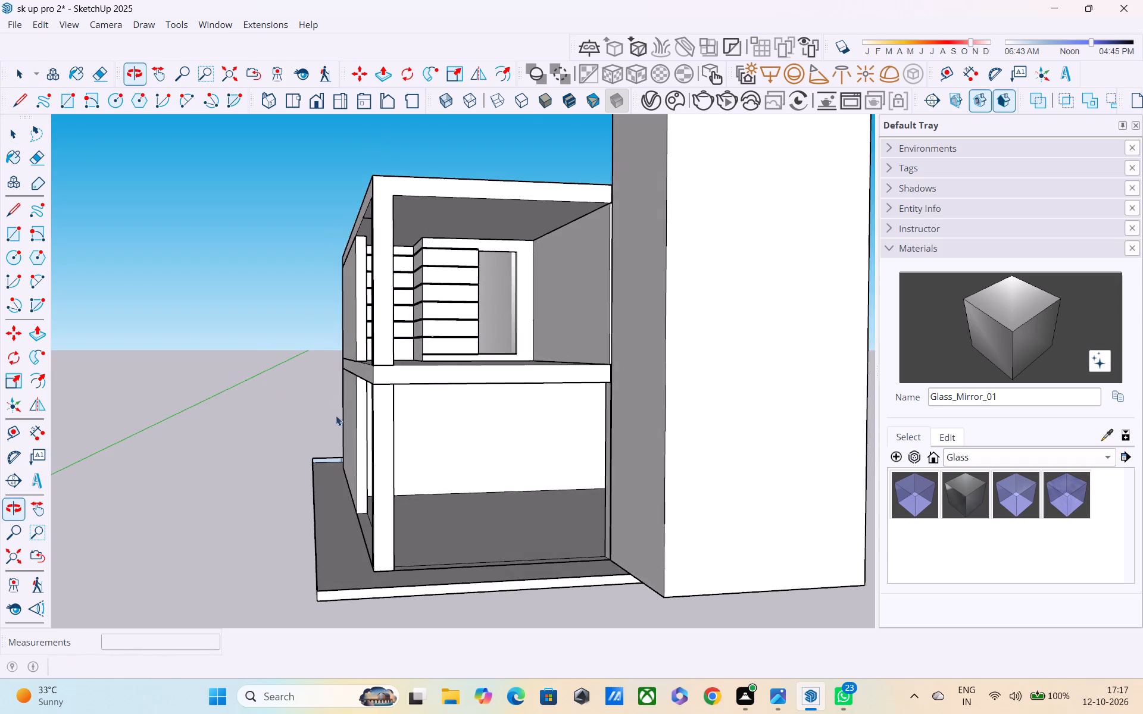
{"action": "scroll", "coordinate": [386, 430], "scroll_direction": "up", "scroll_amount": 2}
{"action": "scroll", "coordinate": [458, 427], "scroll_direction": "up", "scroll_amount": 1}
{"action": "middle_click_drag", "start_coordinate": [451, 424], "coordinate": [398, 401]}
{"action": "scroll", "coordinate": [398, 401], "scroll_direction": "up", "scroll_amount": 1}
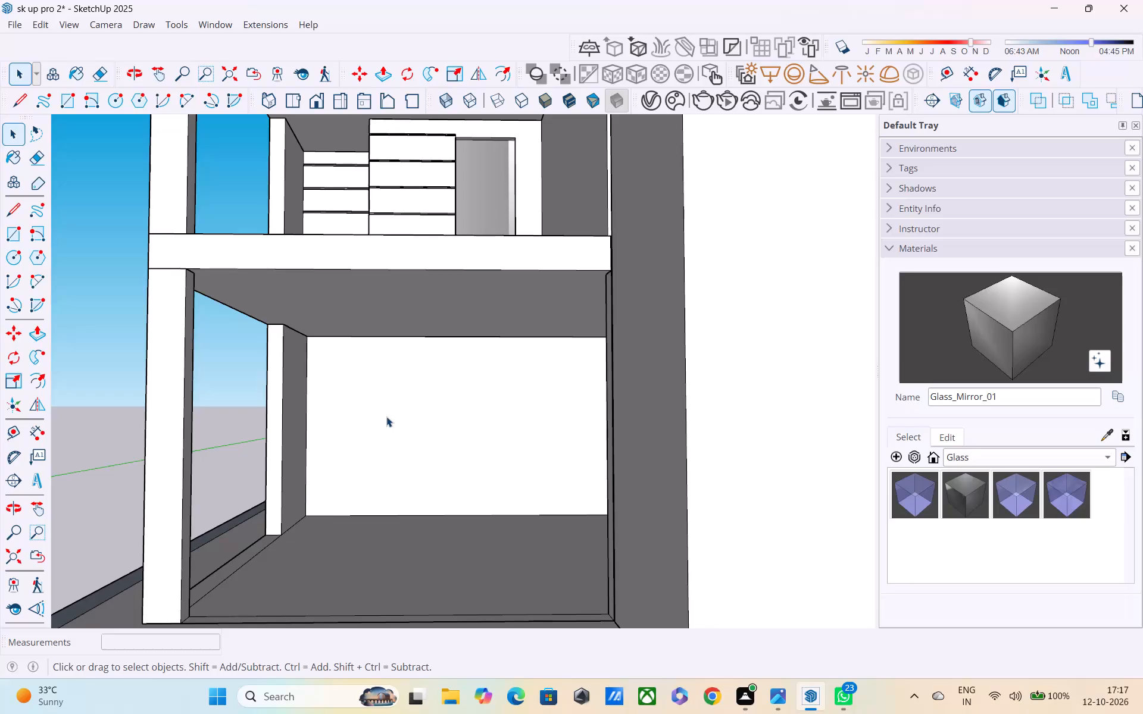
{"action": "scroll", "coordinate": [407, 465], "scroll_direction": "down", "scroll_amount": 6}
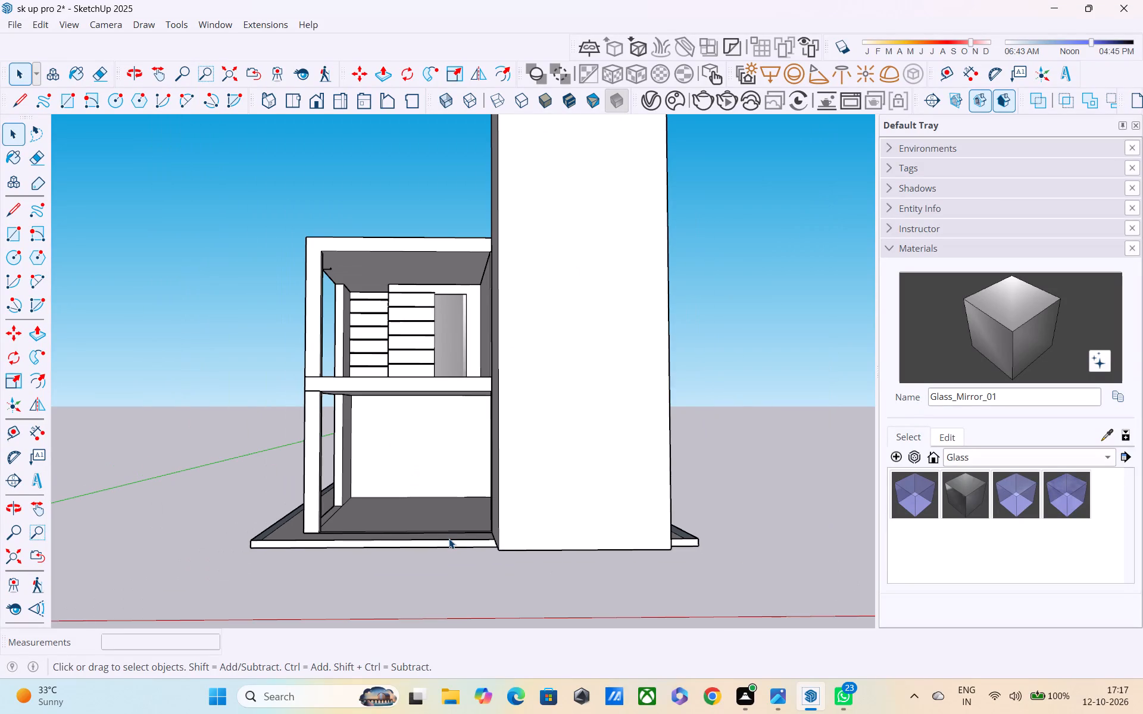
{"action": "scroll", "coordinate": [449, 538], "scroll_direction": "down", "scroll_amount": 1}
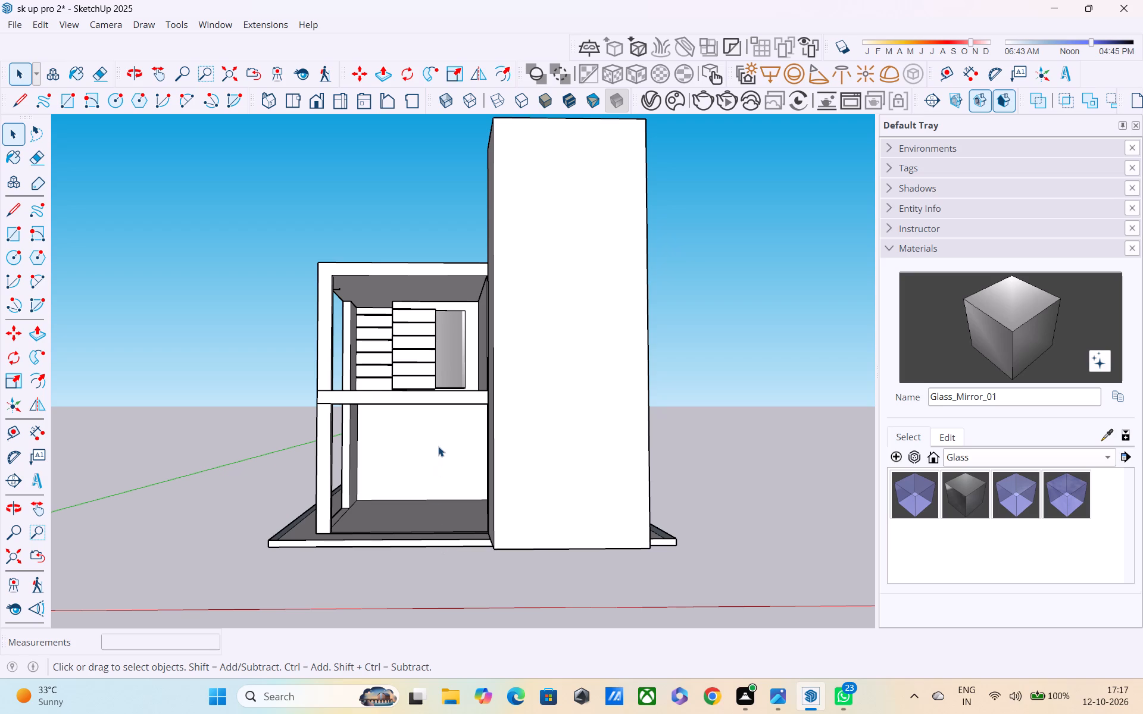
{"action": "middle_click_drag", "start_coordinate": [440, 452], "coordinate": [489, 542]}
{"action": "middle_click_drag", "start_coordinate": [477, 477], "coordinate": [611, 448]}
{"action": "scroll", "coordinate": [616, 442], "scroll_direction": "up", "scroll_amount": 1}
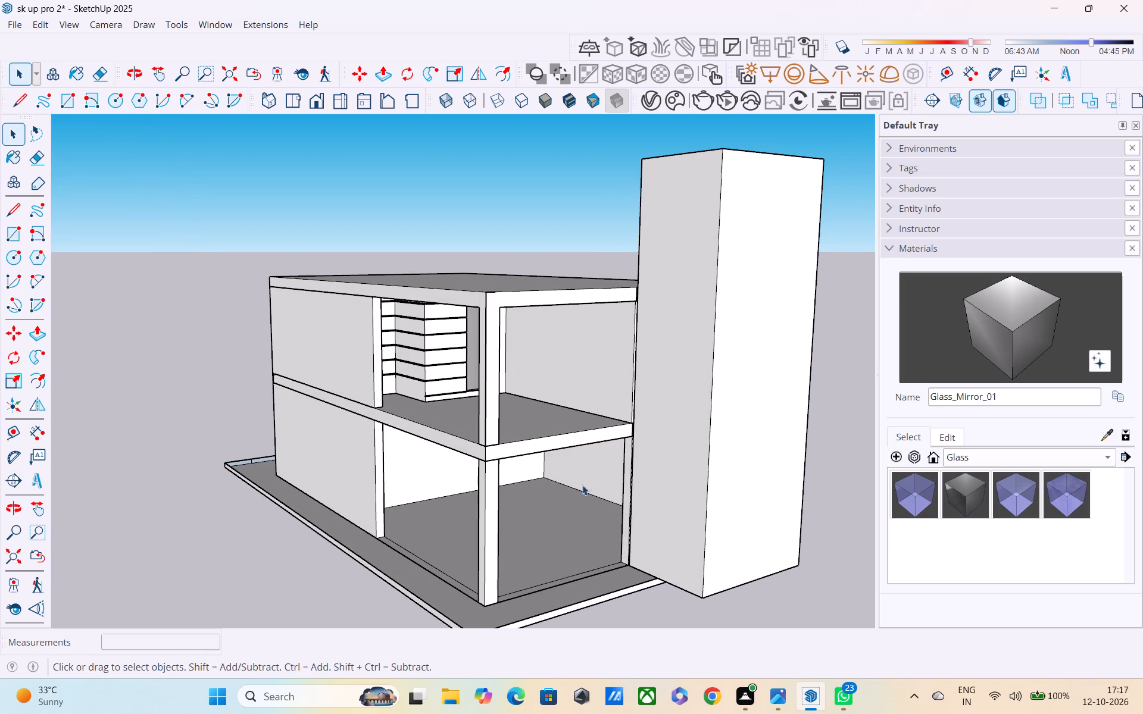
{"action": "scroll", "coordinate": [551, 509], "scroll_direction": "down", "scroll_amount": 1}
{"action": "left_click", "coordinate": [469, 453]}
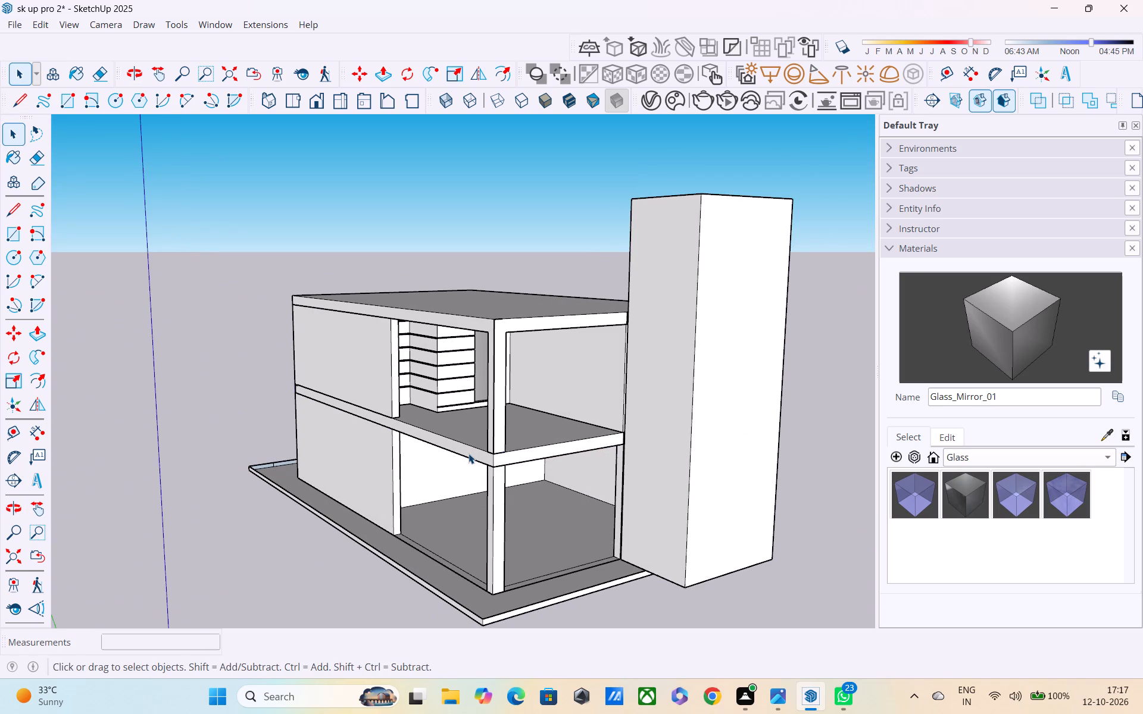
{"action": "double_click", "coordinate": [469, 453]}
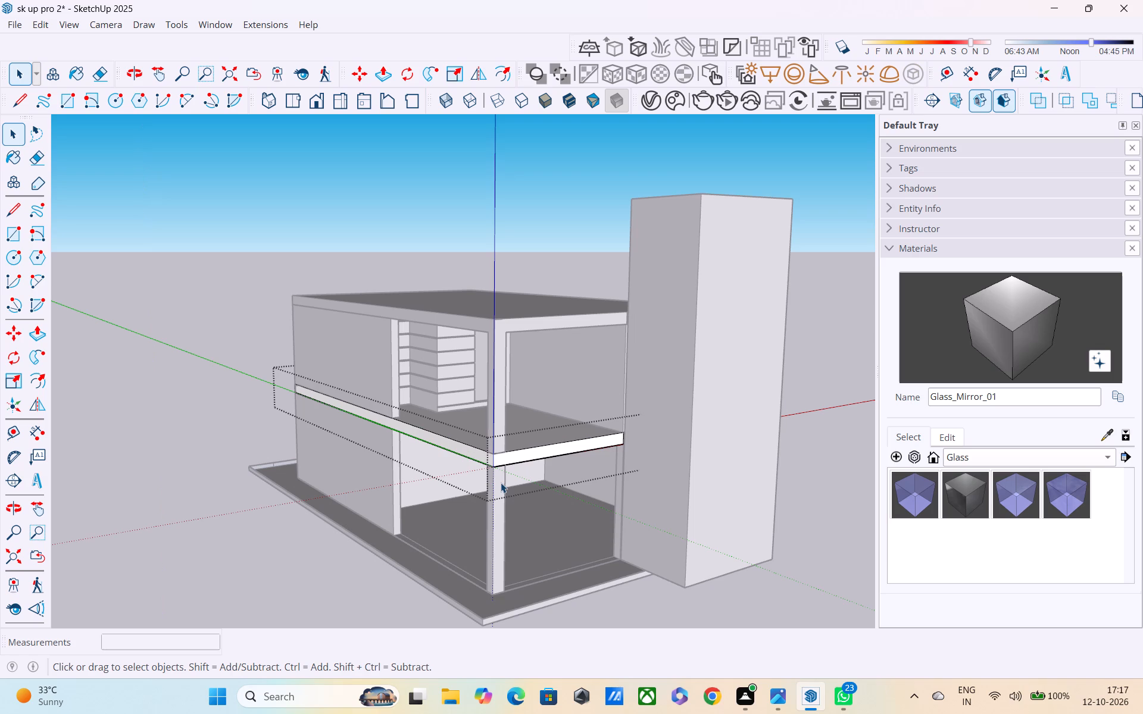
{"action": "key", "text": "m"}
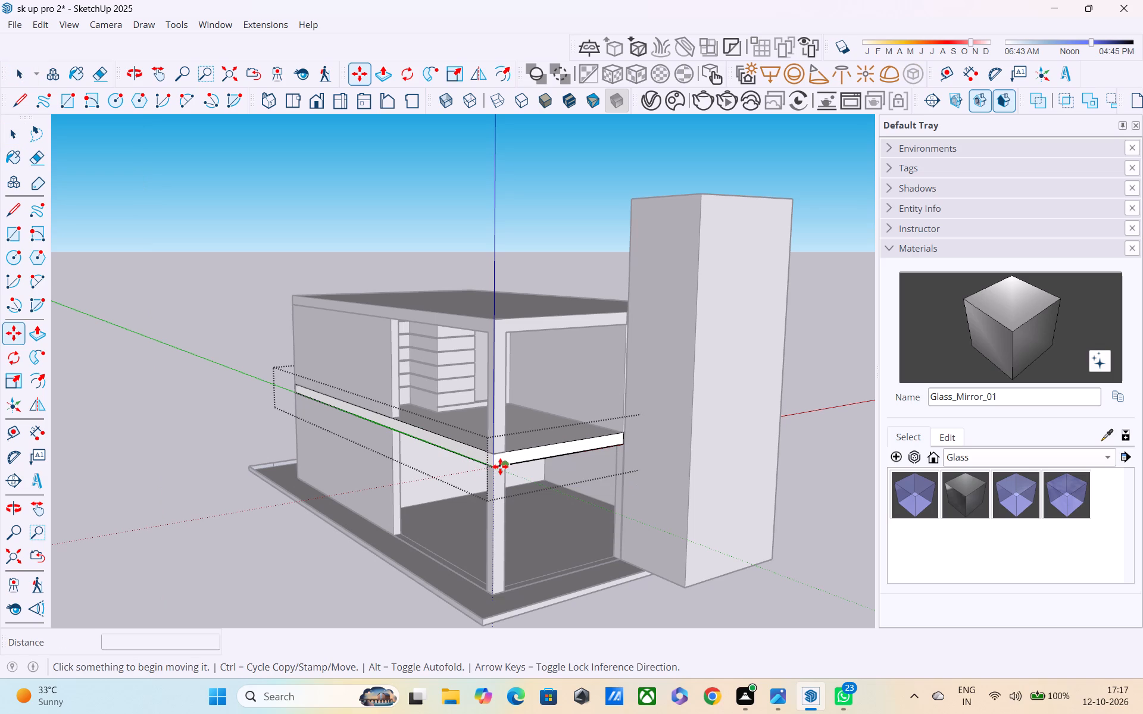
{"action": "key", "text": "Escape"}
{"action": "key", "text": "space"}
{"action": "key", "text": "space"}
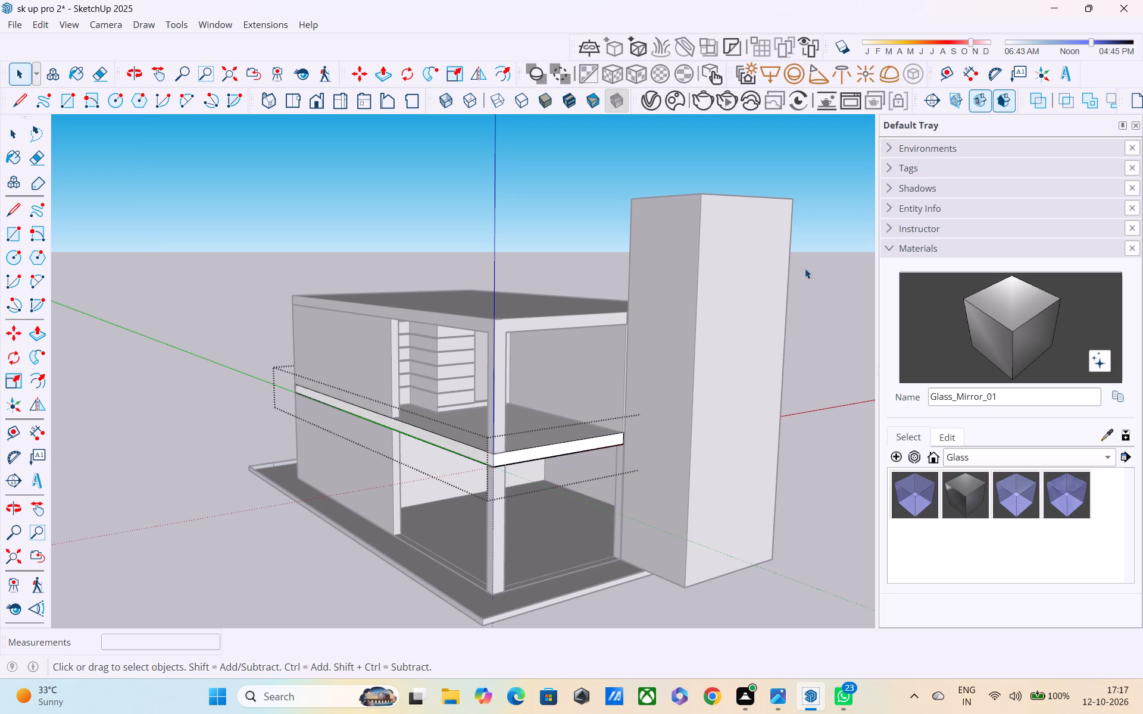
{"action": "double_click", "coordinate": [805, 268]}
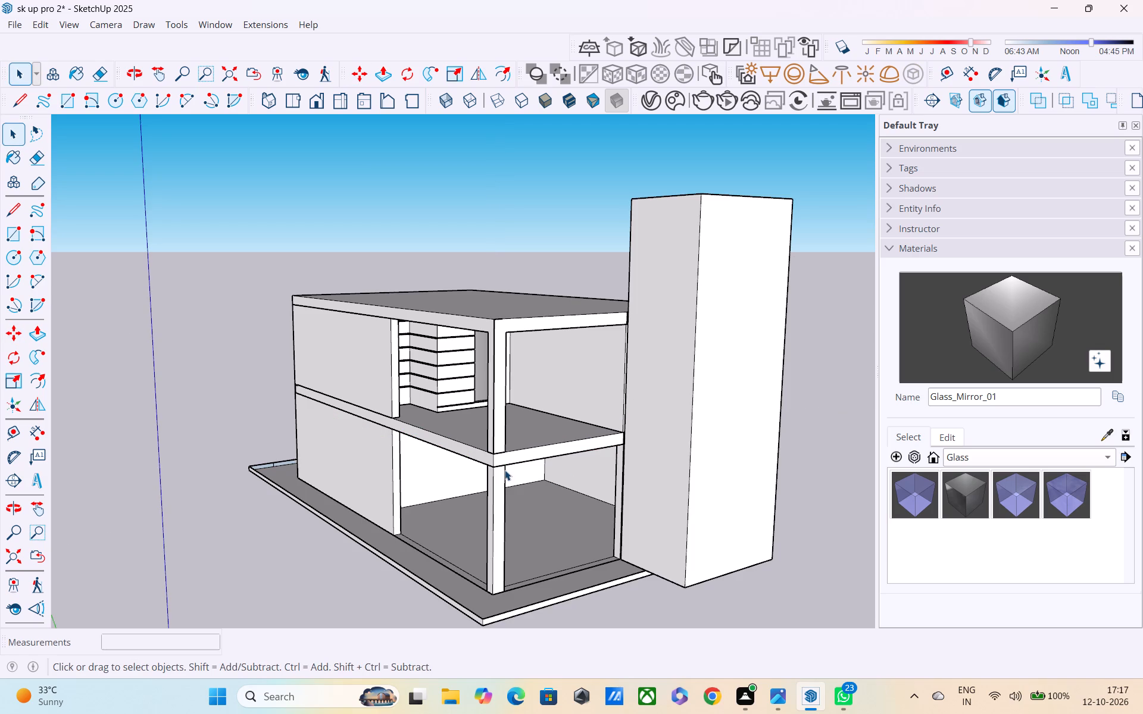
Move the ground-floor wall and column group about 7' 1 1/2" along the green axis, snapping its corner to the tower's outer bottom corner.
{"action": "key", "text": "m"}
{"action": "left_click", "coordinate": [491, 466]}
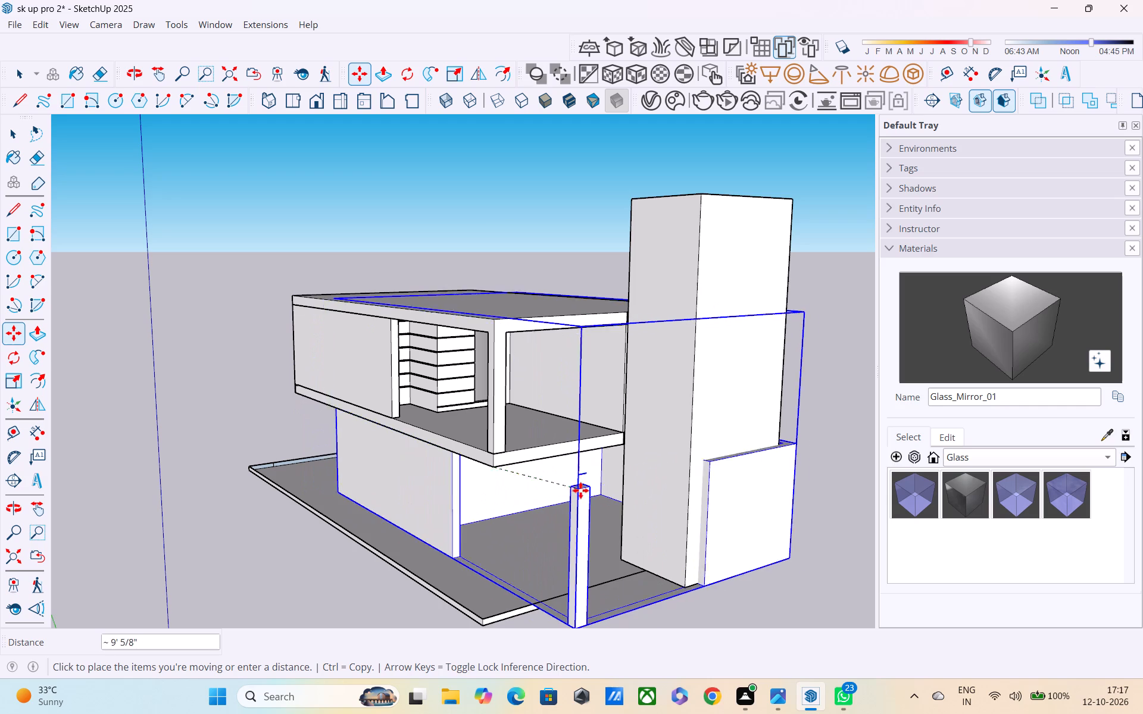
{"action": "key", "text": "Escape"}
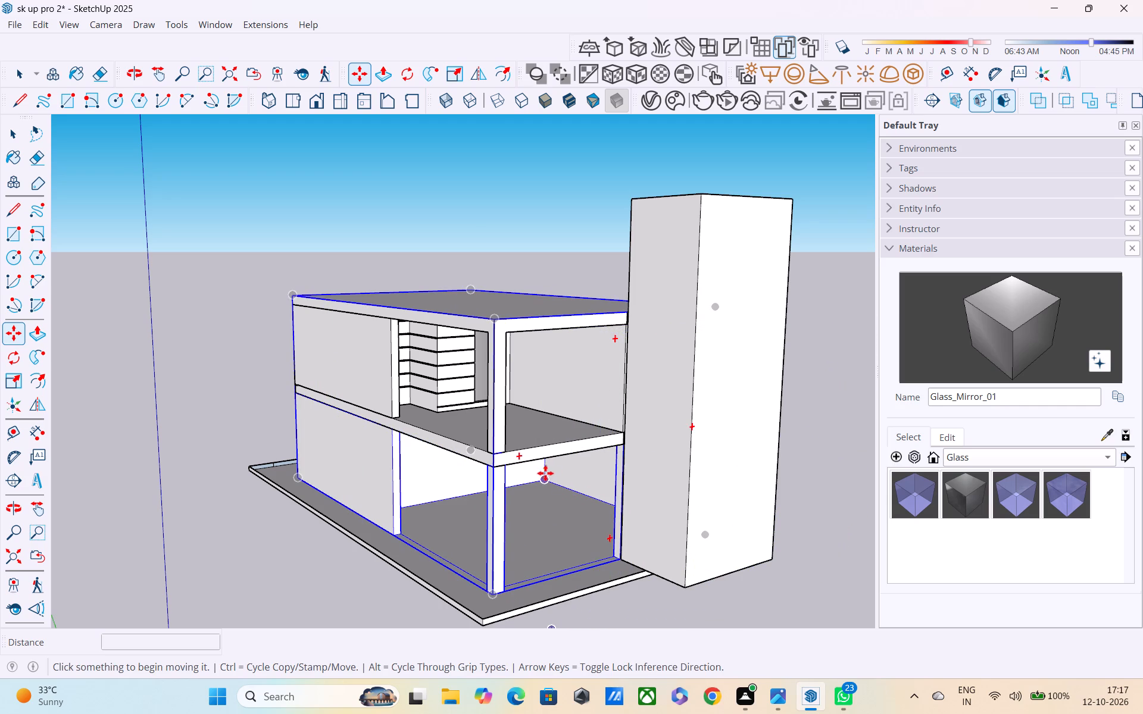
{"action": "left_click", "coordinate": [620, 555]}
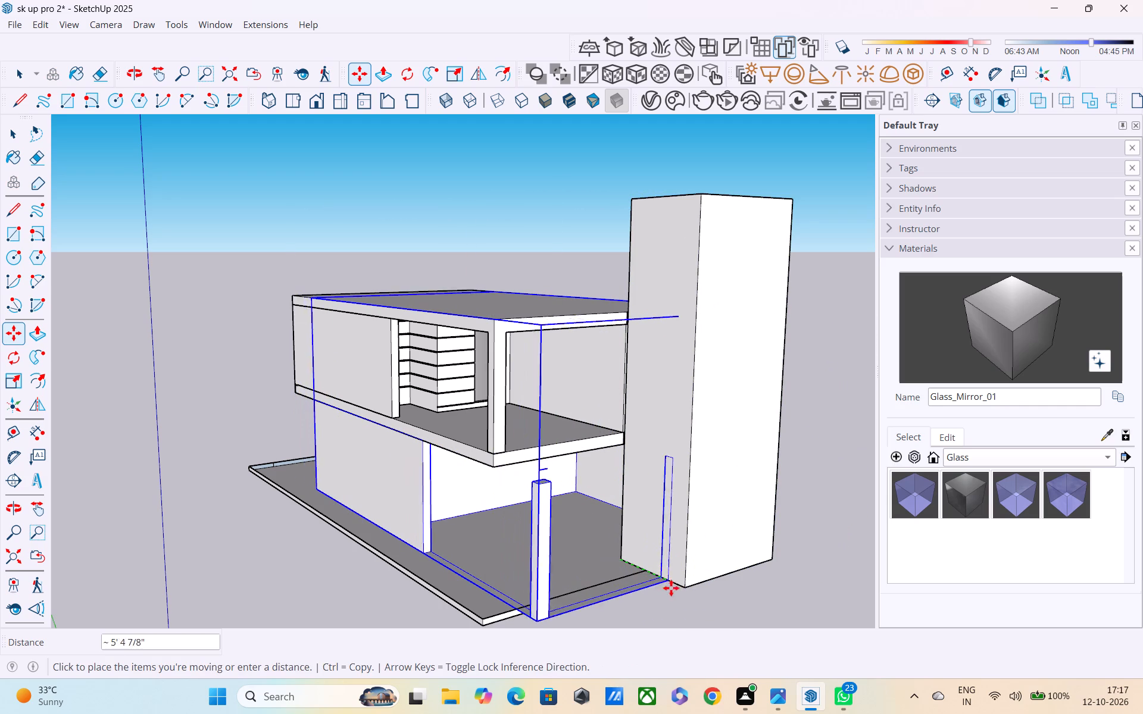
{"action": "left_click", "coordinate": [684, 585]}
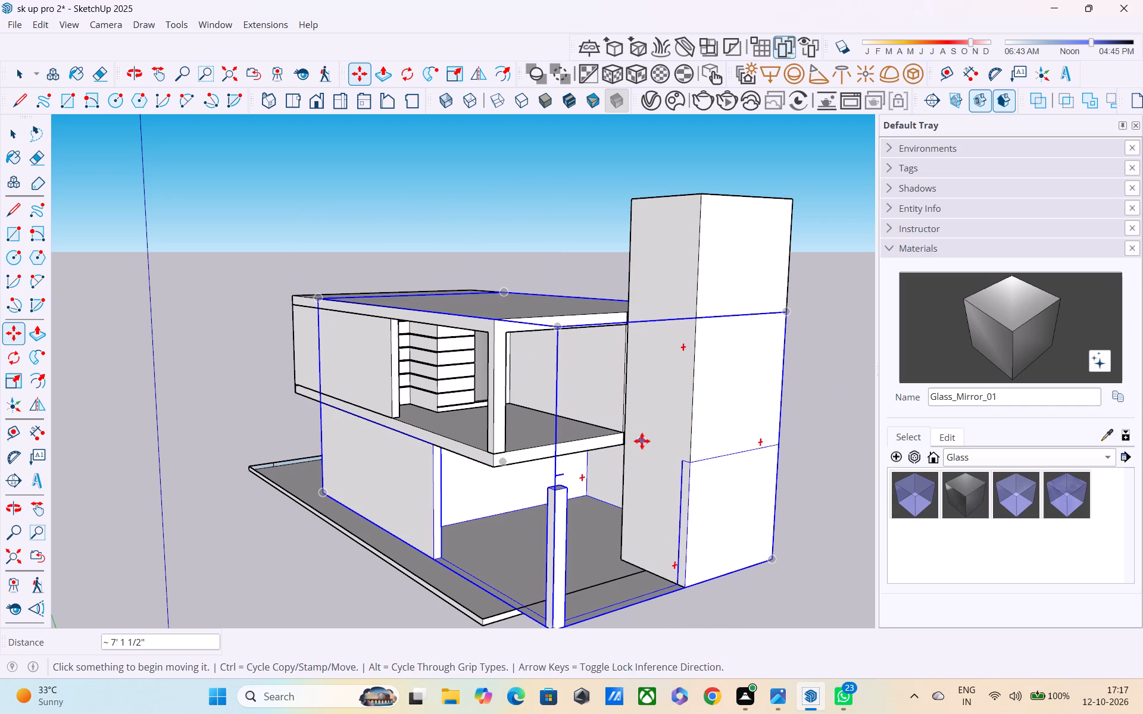
Move the roof canopy group with its upper corner column about 7' 1 1/2" along the green axis, flush with the tower's outer face.
{"action": "middle_click_drag", "start_coordinate": [642, 441], "coordinate": [399, 443]}
{"action": "middle_click_drag", "start_coordinate": [516, 432], "coordinate": [82, 452]}
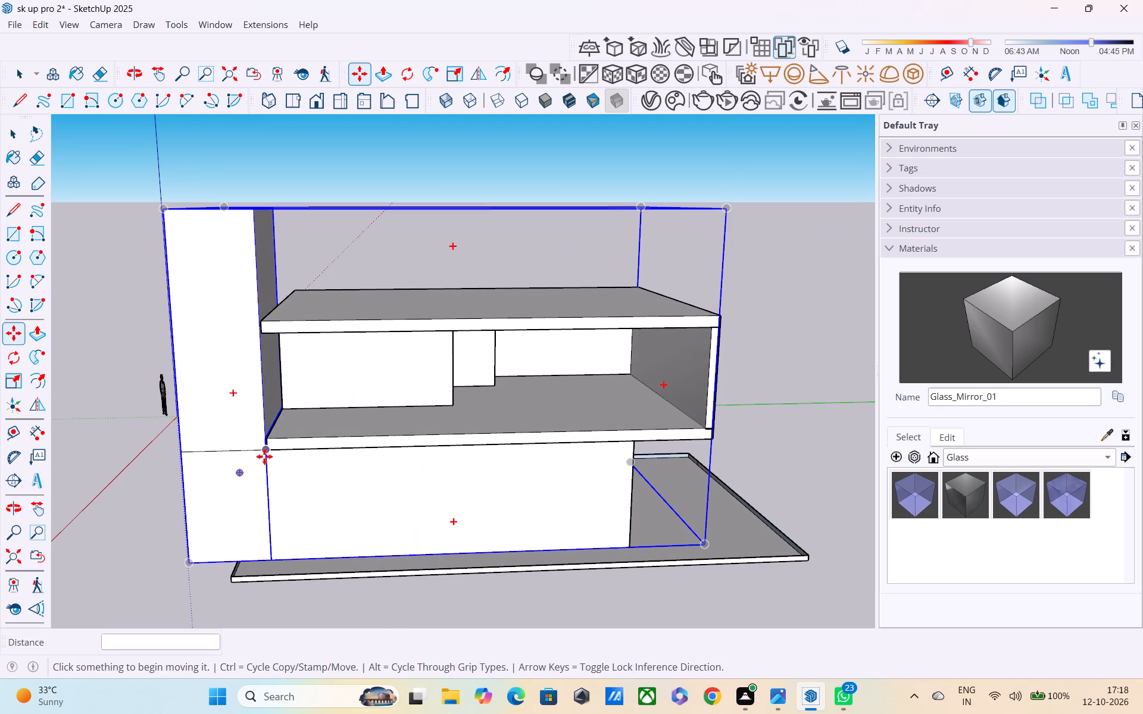
{"action": "left_click", "coordinate": [265, 449]}
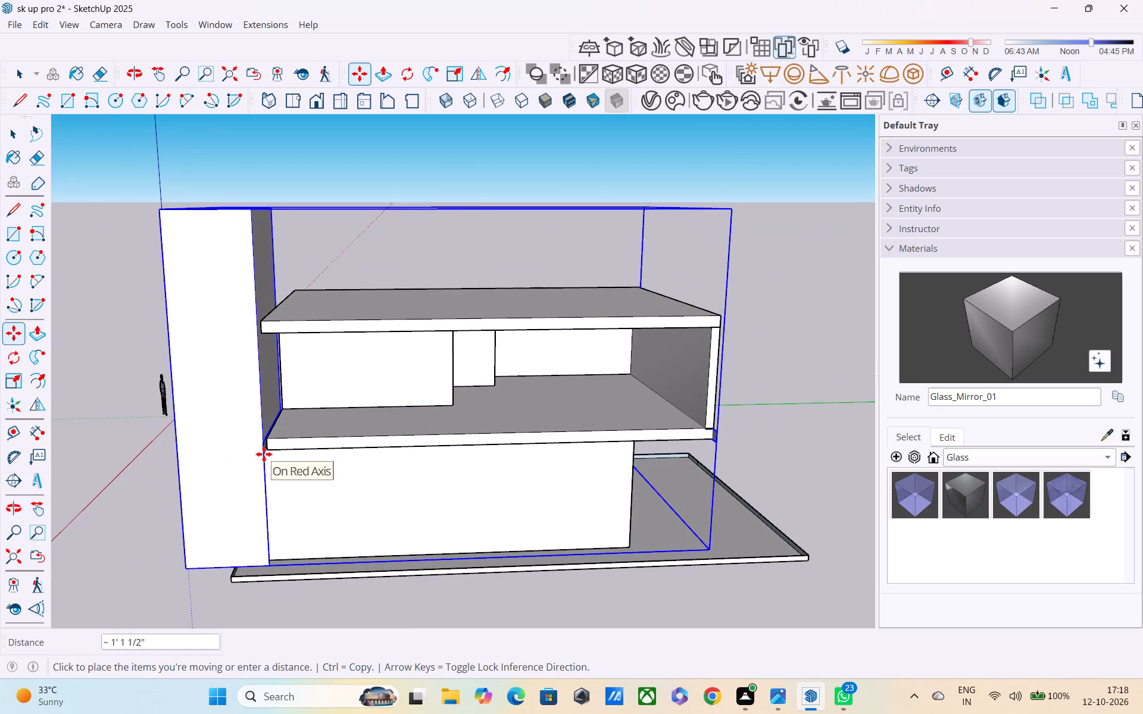
{"action": "key", "text": "Escape"}
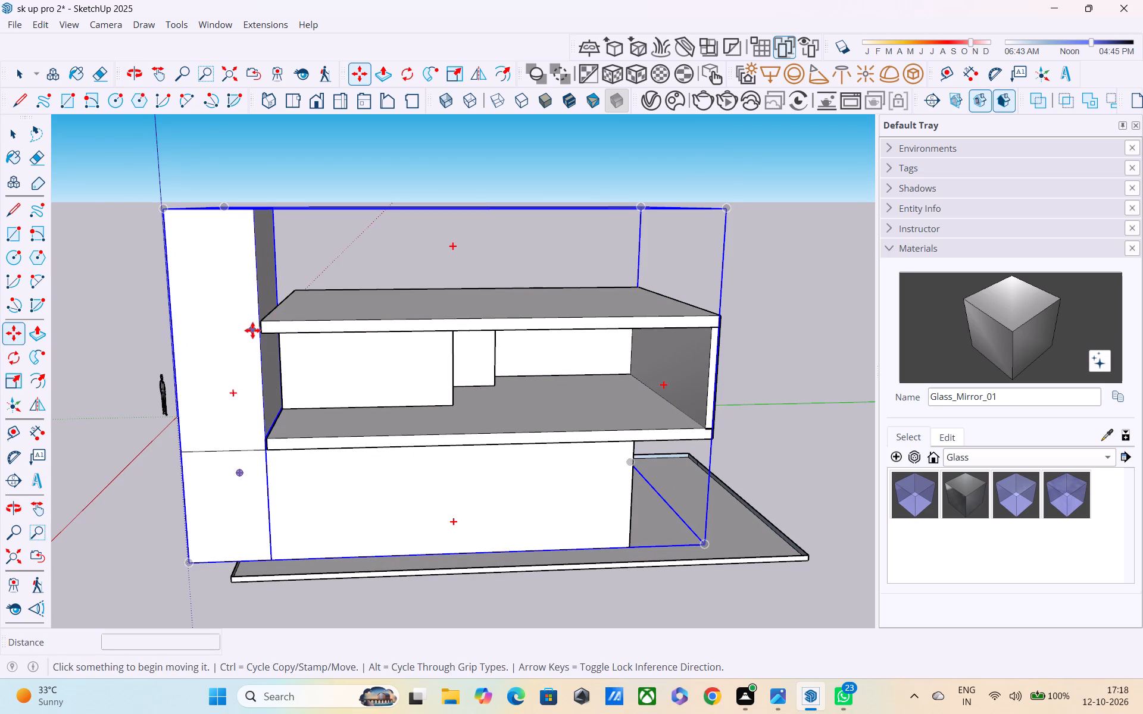
{"action": "left_click", "coordinate": [258, 330]}
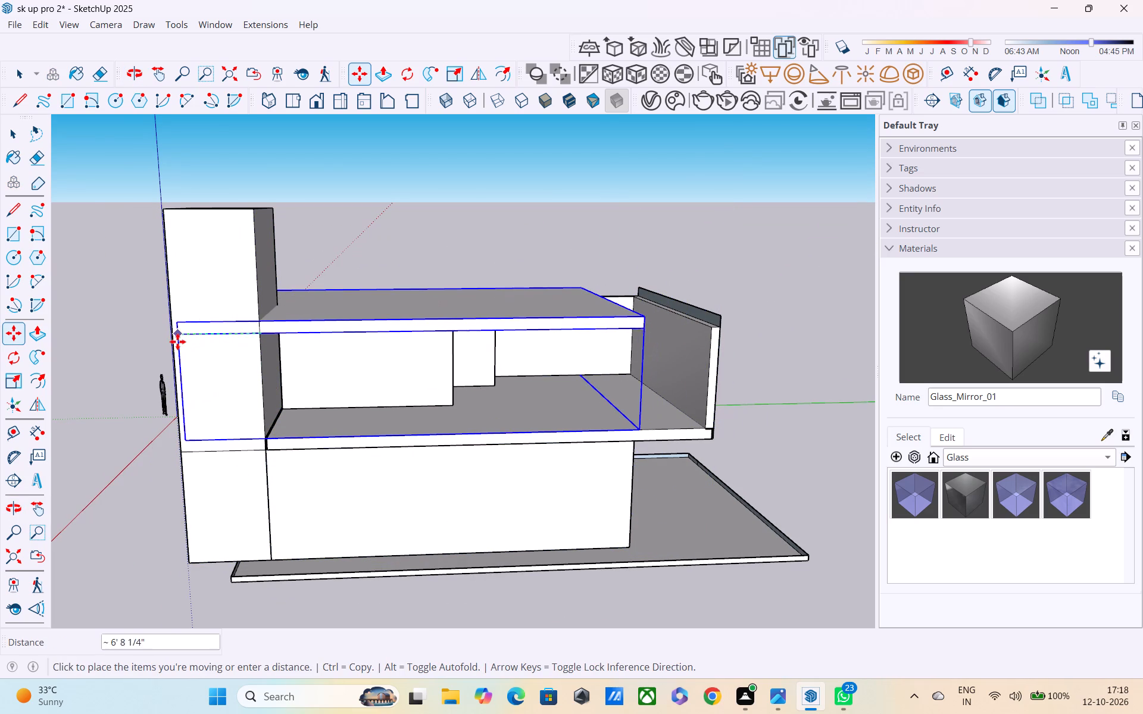
{"action": "left_click", "coordinate": [176, 340]}
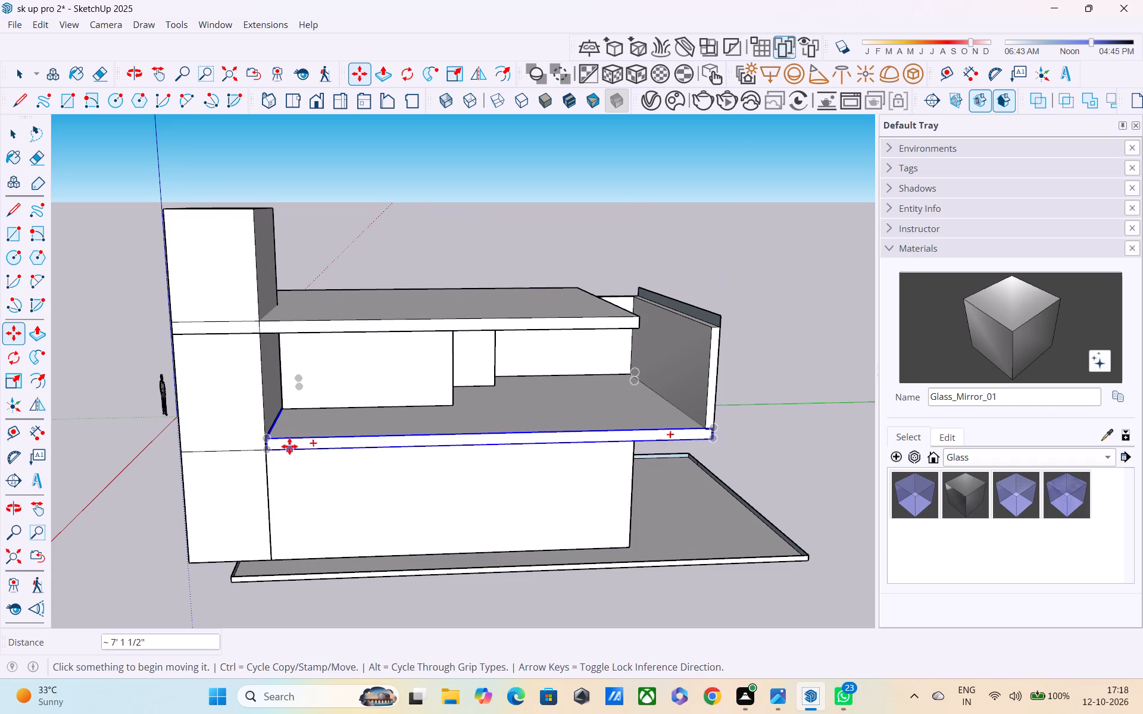
Move the middle floor slab about 7' 1 1/2" along the green axis so its corner meets the shifted corner column.
{"action": "left_click", "coordinate": [289, 446]}
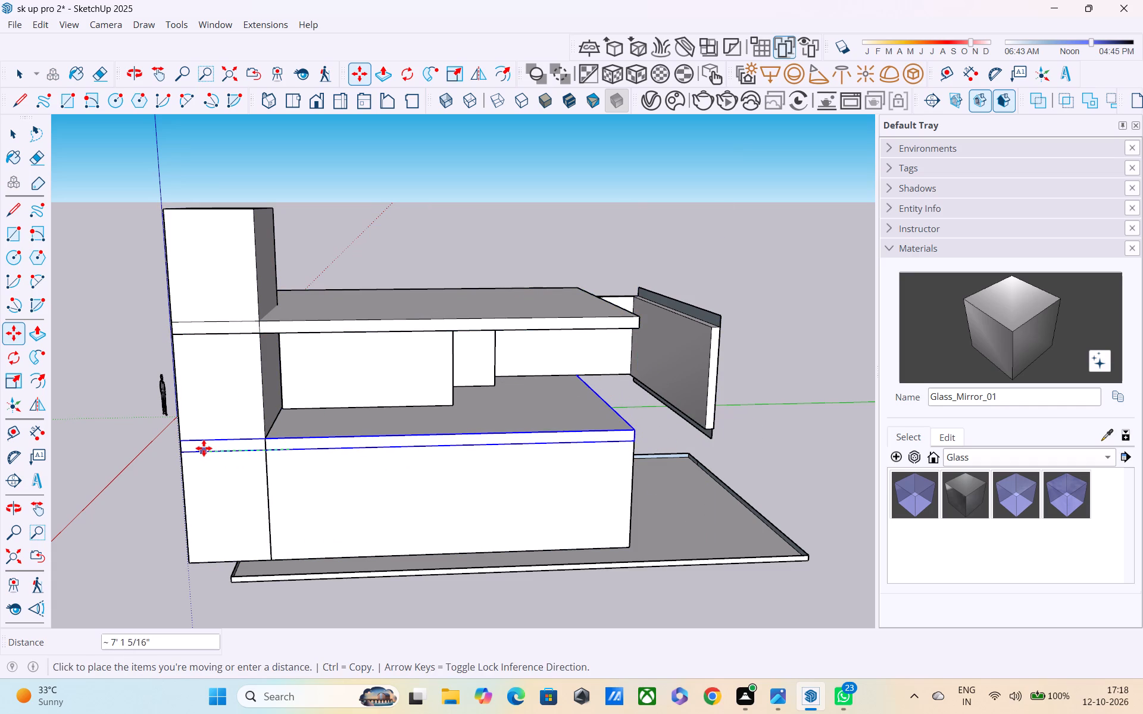
{"action": "key", "text": "Escape"}
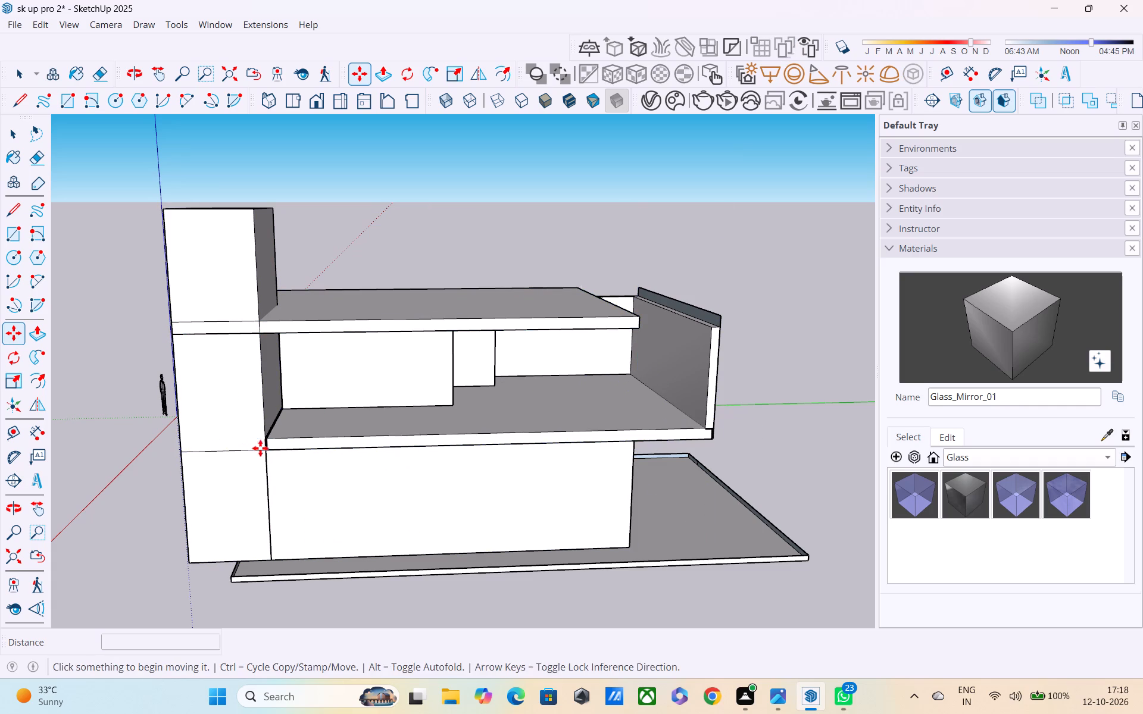
{"action": "key", "text": "space"}
{"action": "middle_click_drag", "start_coordinate": [302, 447], "coordinate": [629, 389]}
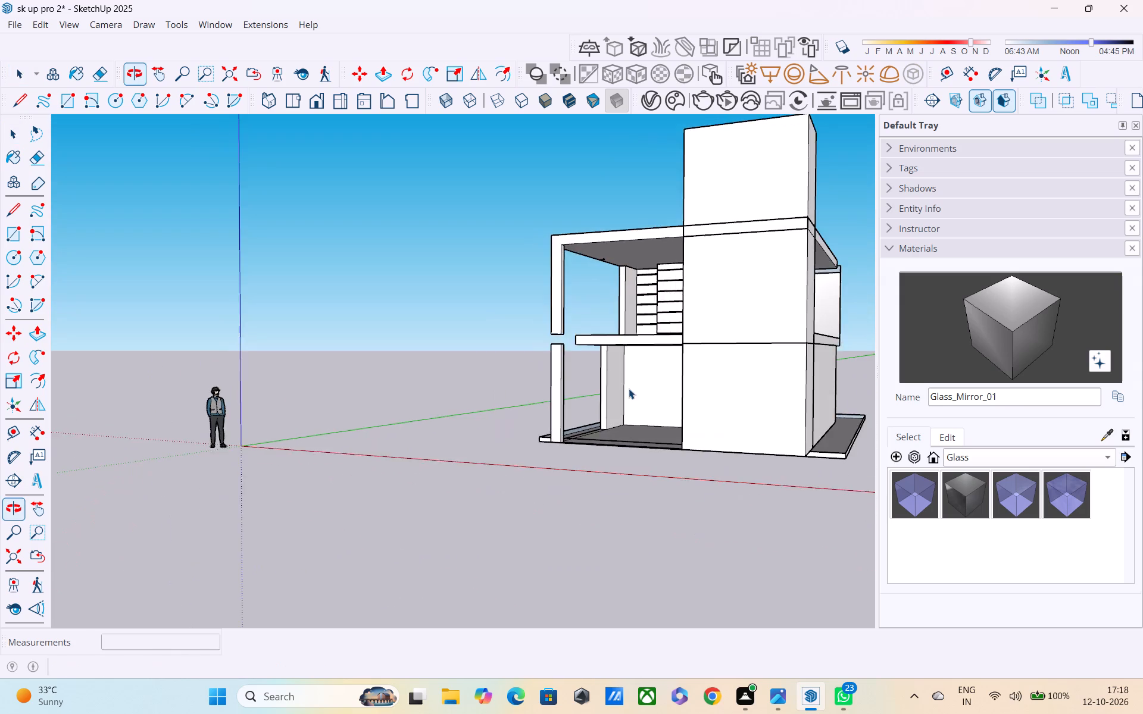
{"action": "scroll", "coordinate": [629, 389], "scroll_direction": "down", "scroll_amount": 3}
{"action": "middle_click_drag", "start_coordinate": [664, 389], "coordinate": [748, 419]}
{"action": "scroll", "coordinate": [748, 411], "scroll_direction": "up", "scroll_amount": 1}
{"action": "middle_click_drag", "start_coordinate": [739, 389], "coordinate": [756, 380]}
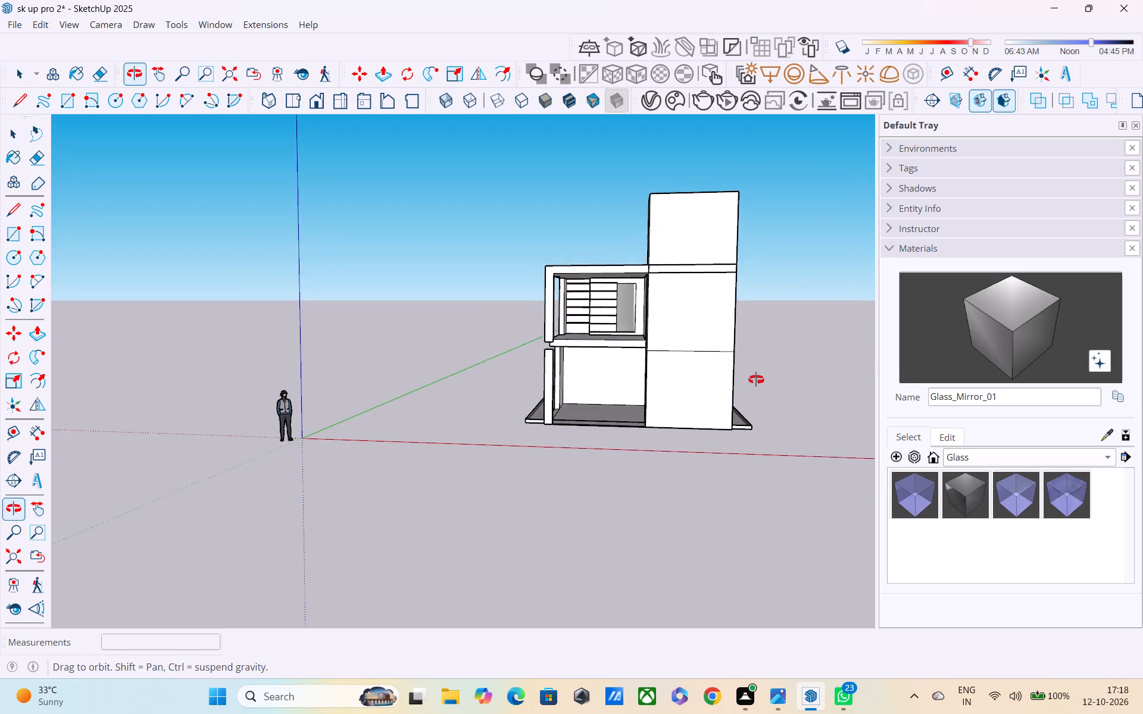
{"action": "middle_click_drag", "start_coordinate": [756, 380], "coordinate": [858, 375]}
{"action": "middle_click_drag", "start_coordinate": [472, 356], "coordinate": [689, 400]}
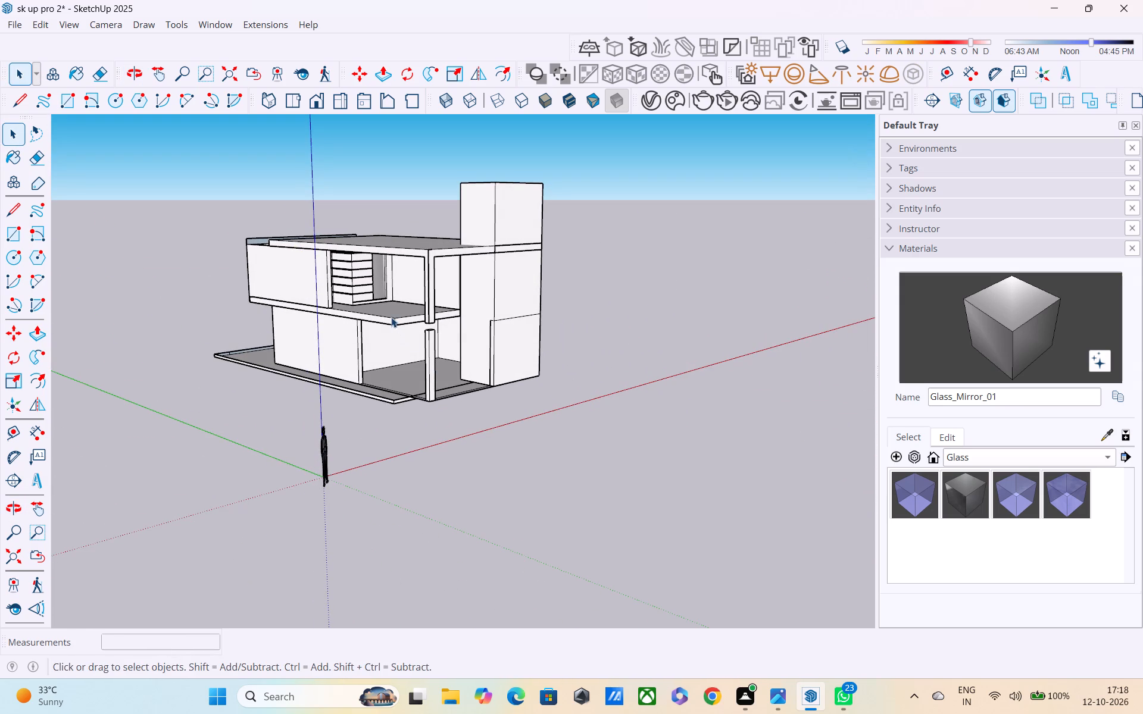
{"action": "key", "text": "m"}
{"action": "left_click", "coordinate": [391, 322]}
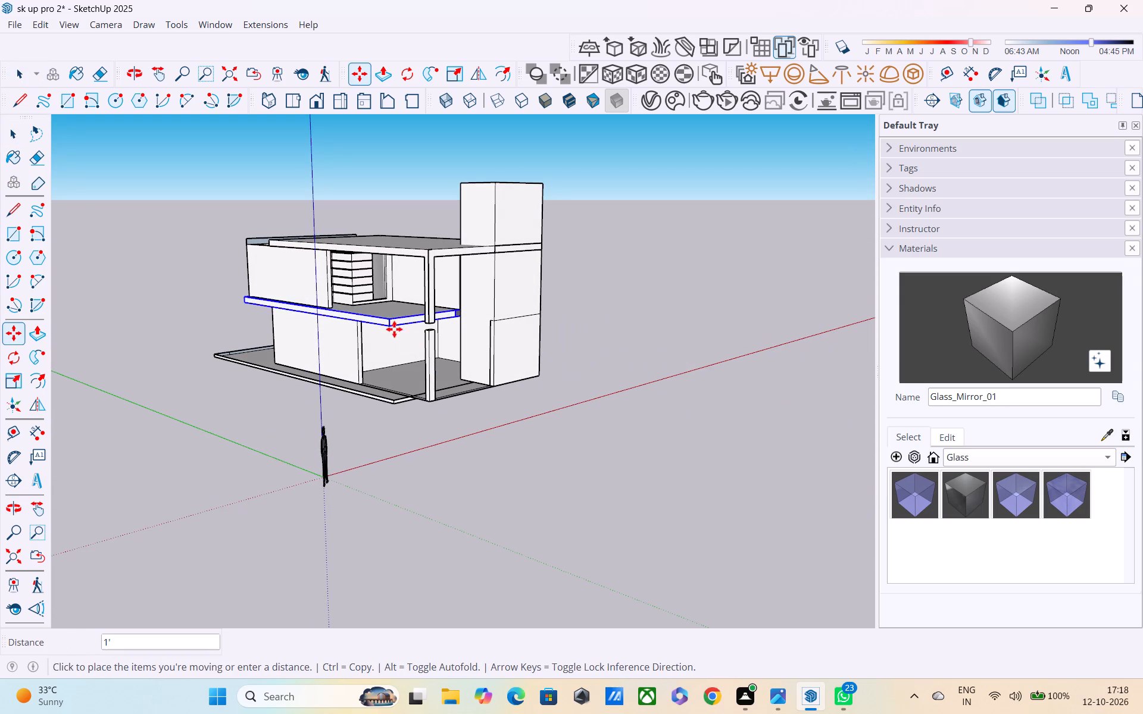
{"action": "left_click", "coordinate": [427, 330]}
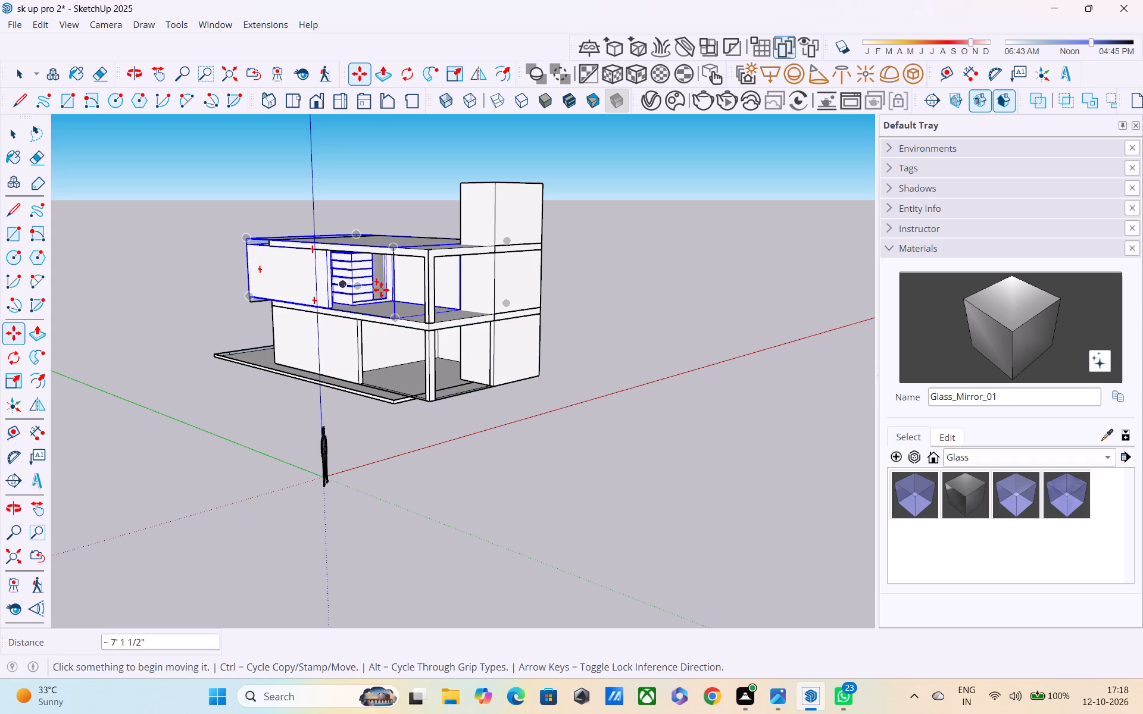
Move the upper-floor grooved wall group about 7' 2" along the green axis, lining its end up with the ground-floor wall's corner.
{"action": "left_click", "coordinate": [396, 316]}
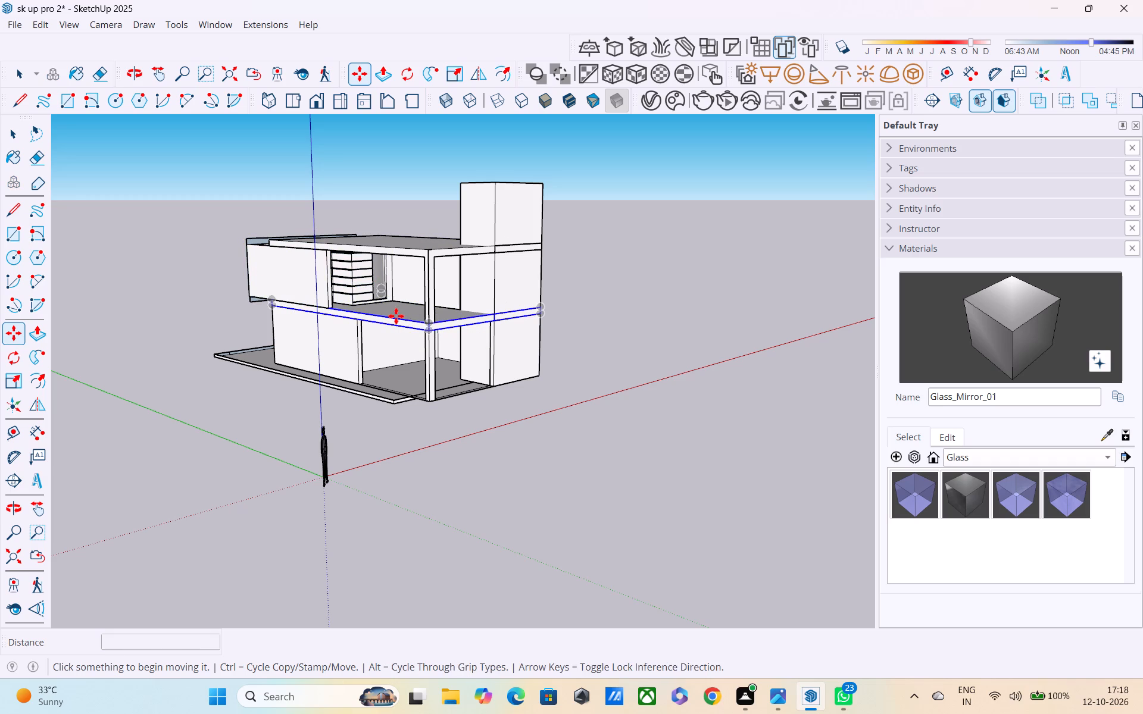
{"action": "key", "text": "Escape"}
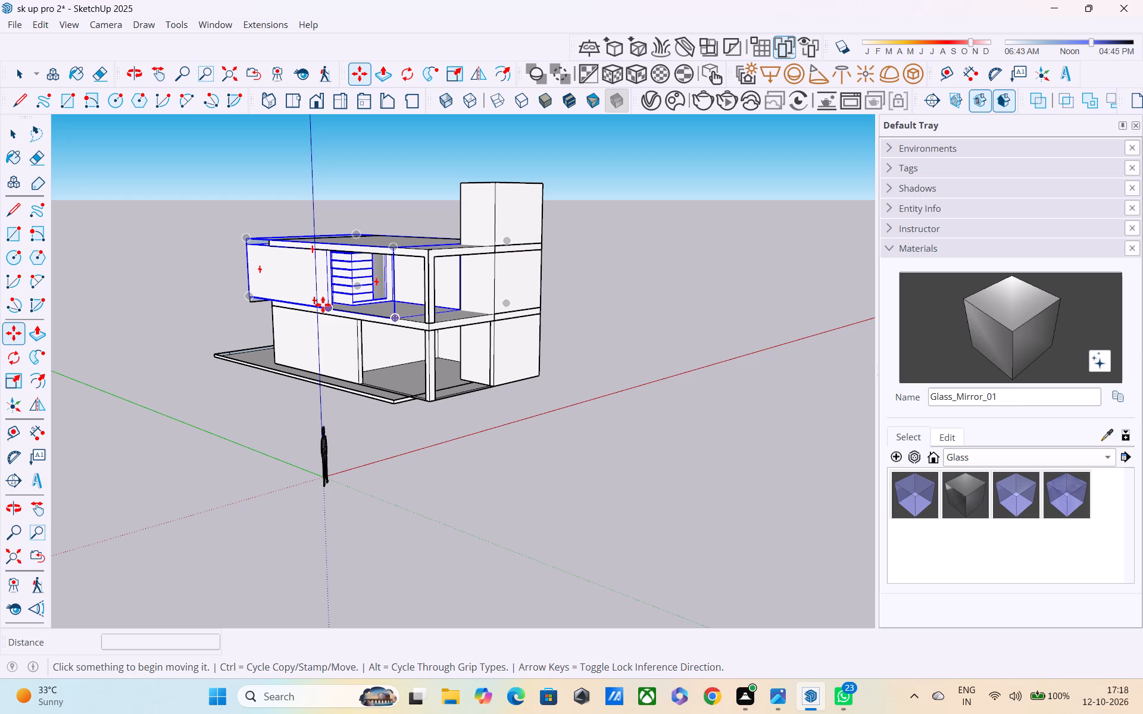
{"action": "middle_click_drag", "start_coordinate": [310, 305], "coordinate": [496, 287]}
{"action": "scroll", "coordinate": [488, 293], "scroll_direction": "down", "scroll_amount": 4}
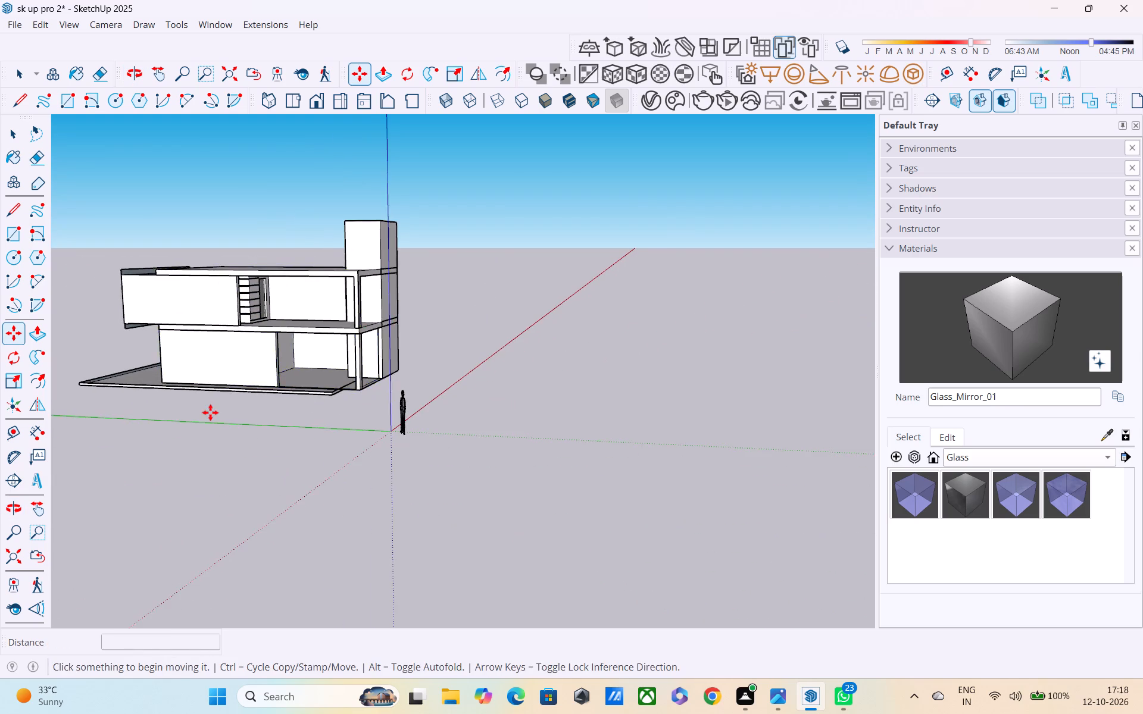
{"action": "middle_click_drag", "start_coordinate": [210, 412], "coordinate": [359, 381]}
{"action": "scroll", "coordinate": [317, 381], "scroll_direction": "down", "scroll_amount": 3}
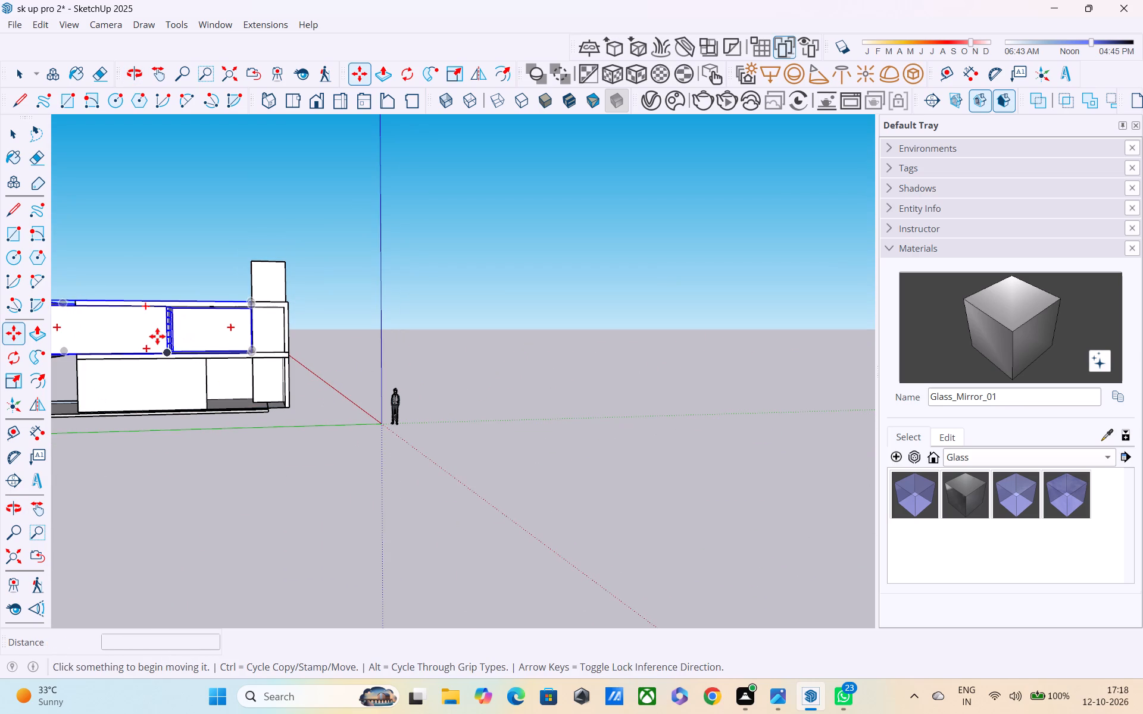
{"action": "middle_click_drag", "start_coordinate": [157, 336], "coordinate": [161, 333], "text": "ctrl"}
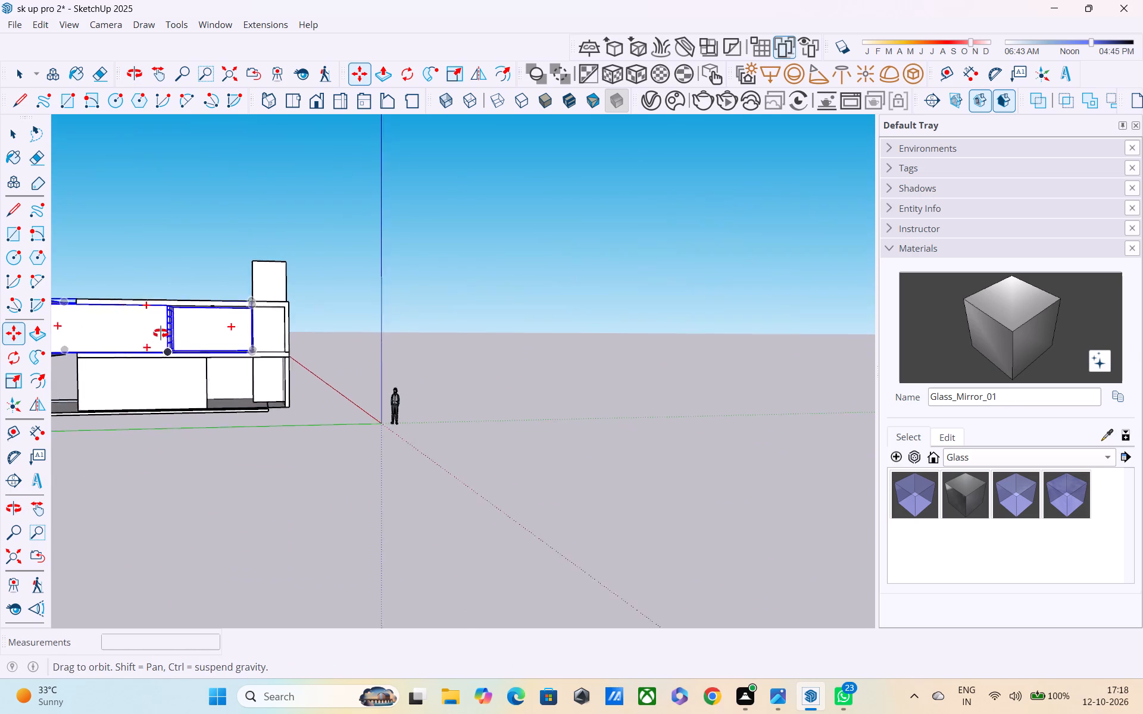
{"action": "middle_click_drag", "start_coordinate": [161, 333], "coordinate": [463, 311], "text": "ctrl"}
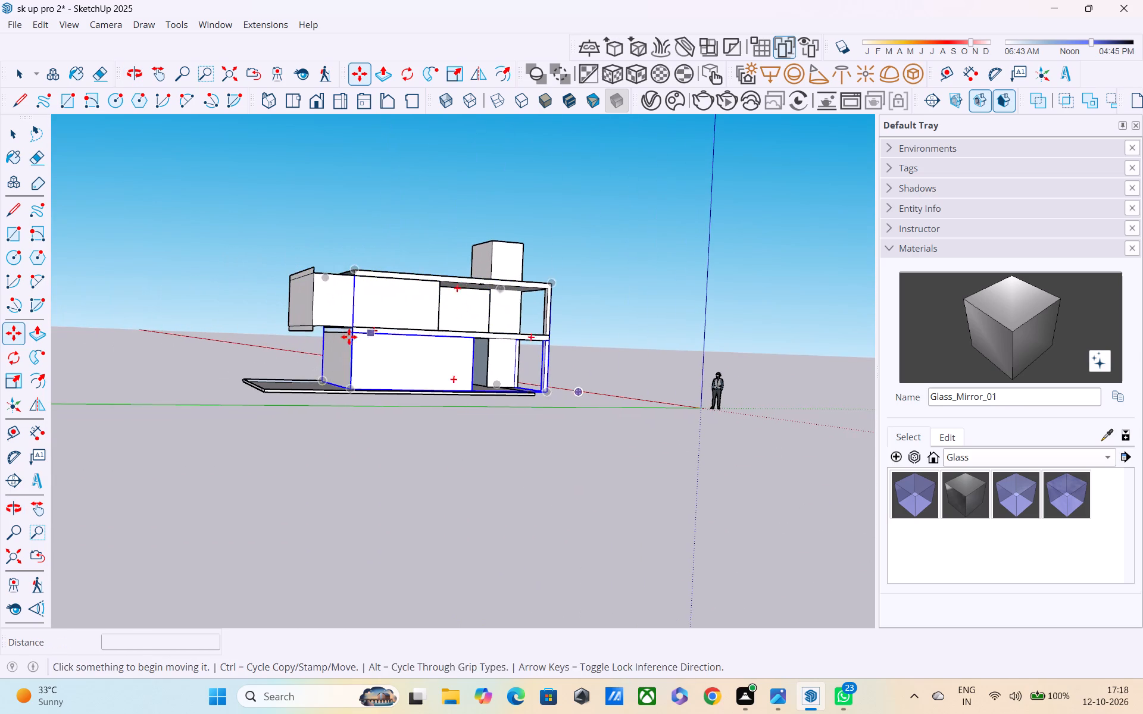
{"action": "left_click", "coordinate": [316, 325], "text": "shift"}
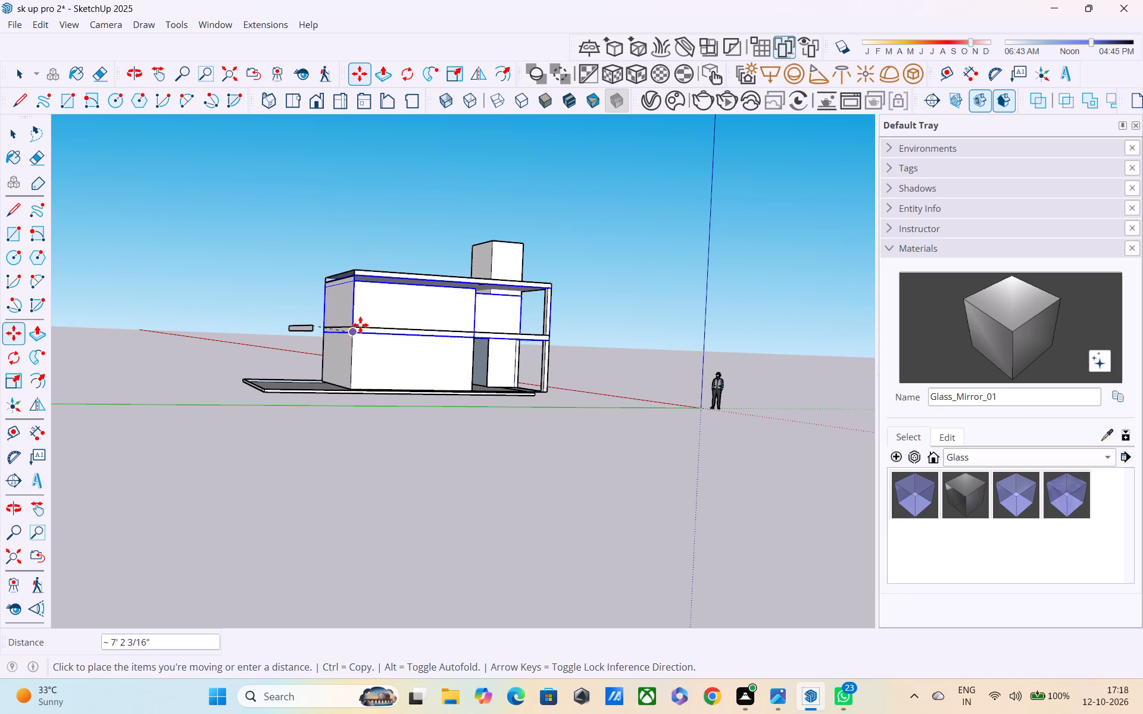
{"action": "left_click", "coordinate": [358, 325], "text": "shift"}
Examine from all sides how the shifted walls, slab and canopy line up with the tower and base.
{"action": "middle_click_drag", "start_coordinate": [360, 327], "coordinate": [403, 415], "text": "shift"}
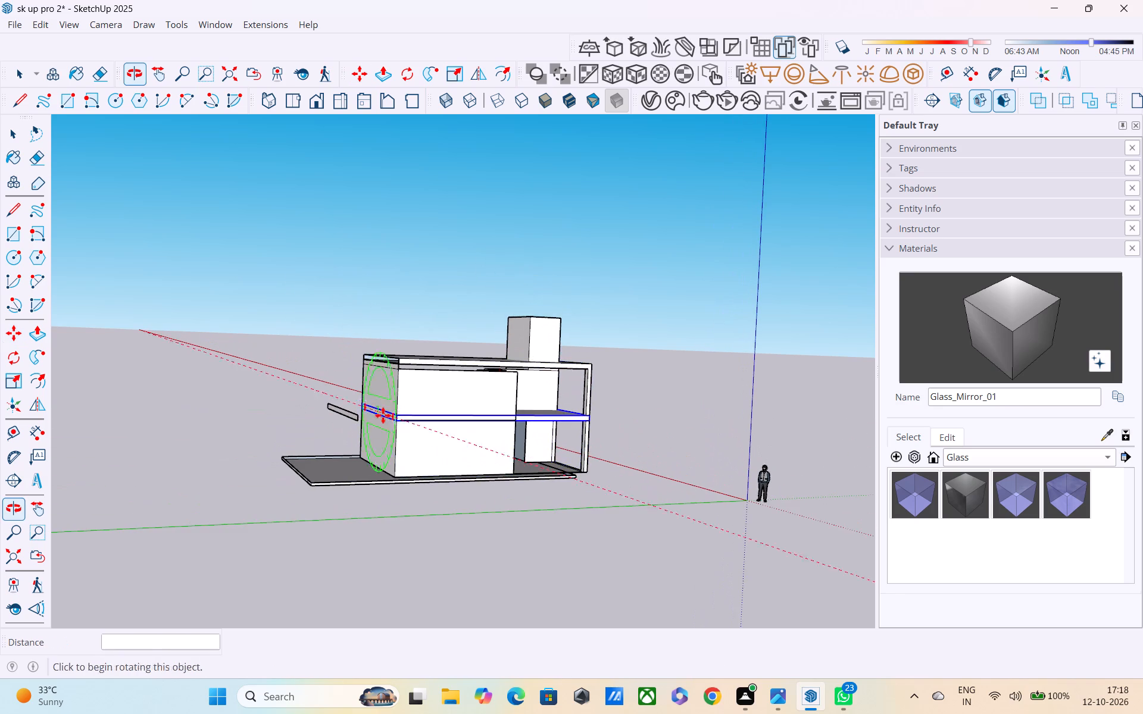
{"action": "scroll", "coordinate": [357, 405], "scroll_direction": "up", "scroll_amount": 2, "text": "shift"}
{"action": "middle_click_drag", "start_coordinate": [357, 405], "coordinate": [146, 511], "text": "shift"}
{"action": "scroll", "coordinate": [145, 509], "scroll_direction": "up", "scroll_amount": 1, "text": "shift"}
{"action": "scroll", "coordinate": [277, 468], "scroll_direction": "down", "scroll_amount": 3, "text": "shift"}
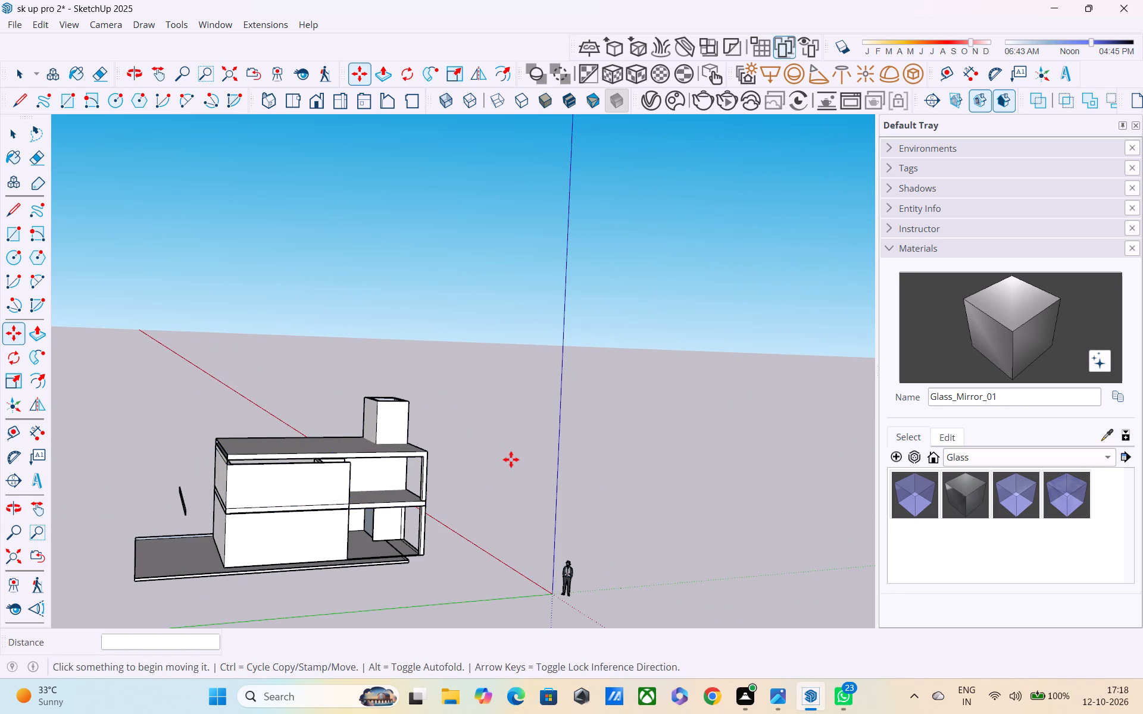
{"action": "middle_click_drag", "start_coordinate": [511, 459], "coordinate": [184, 480]}
{"action": "middle_click_drag", "start_coordinate": [466, 477], "coordinate": [231, 440]}
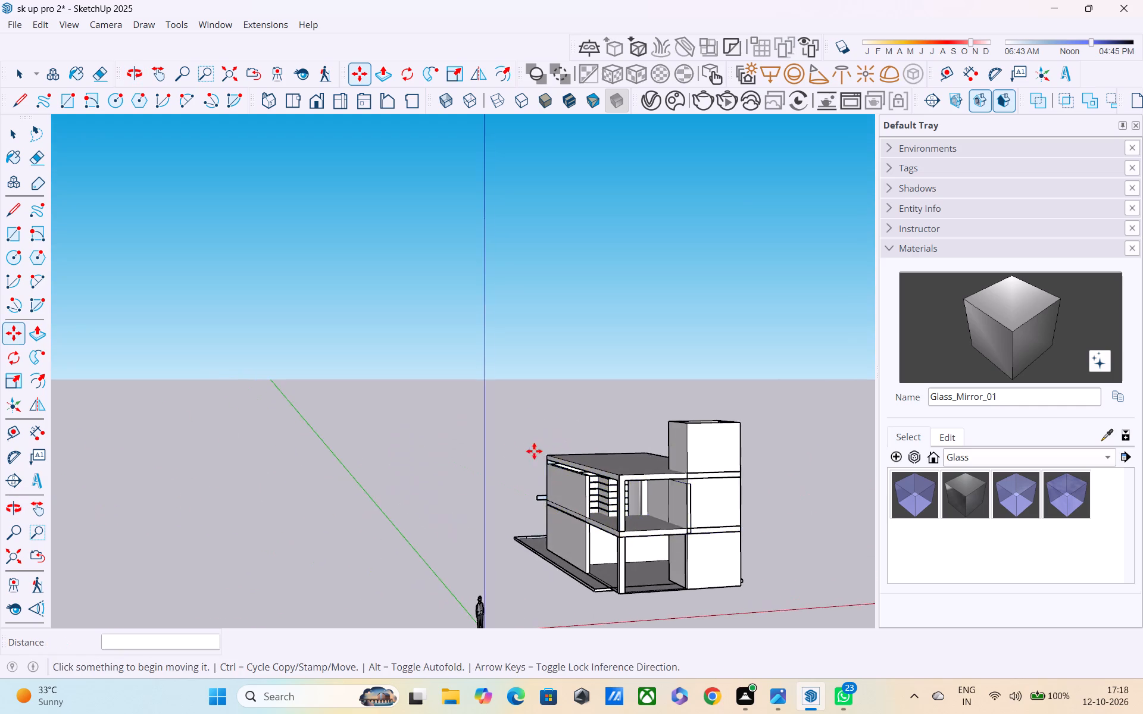
{"action": "scroll", "coordinate": [534, 451], "scroll_direction": "down", "scroll_amount": 4}
{"action": "middle_click_drag", "start_coordinate": [635, 477], "coordinate": [434, 472]}
{"action": "scroll", "coordinate": [441, 474], "scroll_direction": "down", "scroll_amount": 5}
{"action": "middle_click_drag", "start_coordinate": [625, 516], "coordinate": [620, 494]}
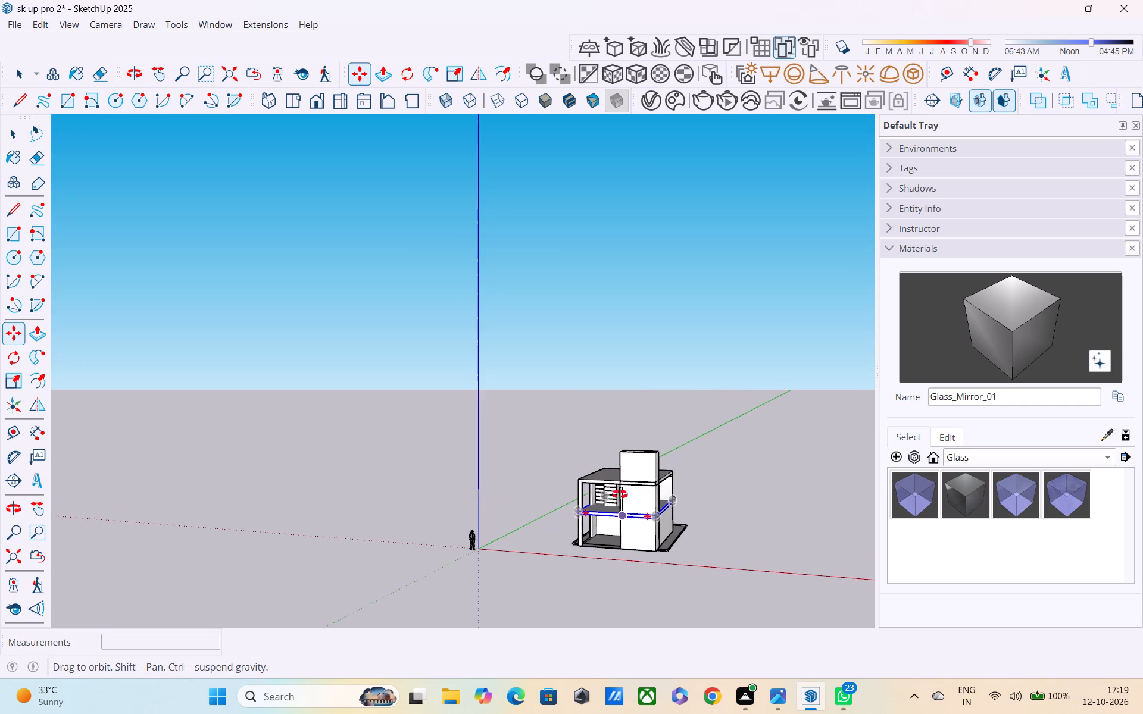
{"action": "middle_click_drag", "start_coordinate": [620, 494], "coordinate": [612, 447]}
{"action": "middle_click_drag", "start_coordinate": [631, 488], "coordinate": [654, 563]}
{"action": "scroll", "coordinate": [654, 563], "scroll_direction": "up", "scroll_amount": 1}
{"action": "key", "text": "Escape"}
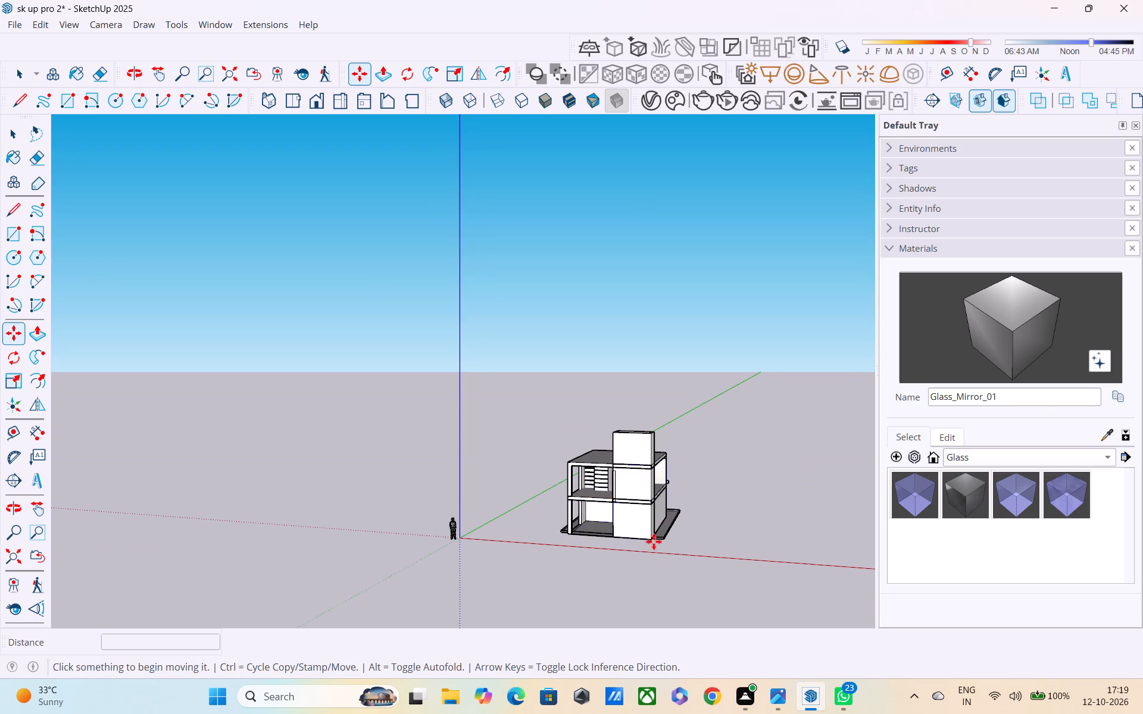
{"action": "middle_click_drag", "start_coordinate": [647, 533], "coordinate": [580, 447]}
{"action": "scroll", "coordinate": [608, 472], "scroll_direction": "down", "scroll_amount": 5}
{"action": "key", "text": "space"}
{"action": "middle_click_drag", "start_coordinate": [737, 475], "coordinate": [736, 515]}
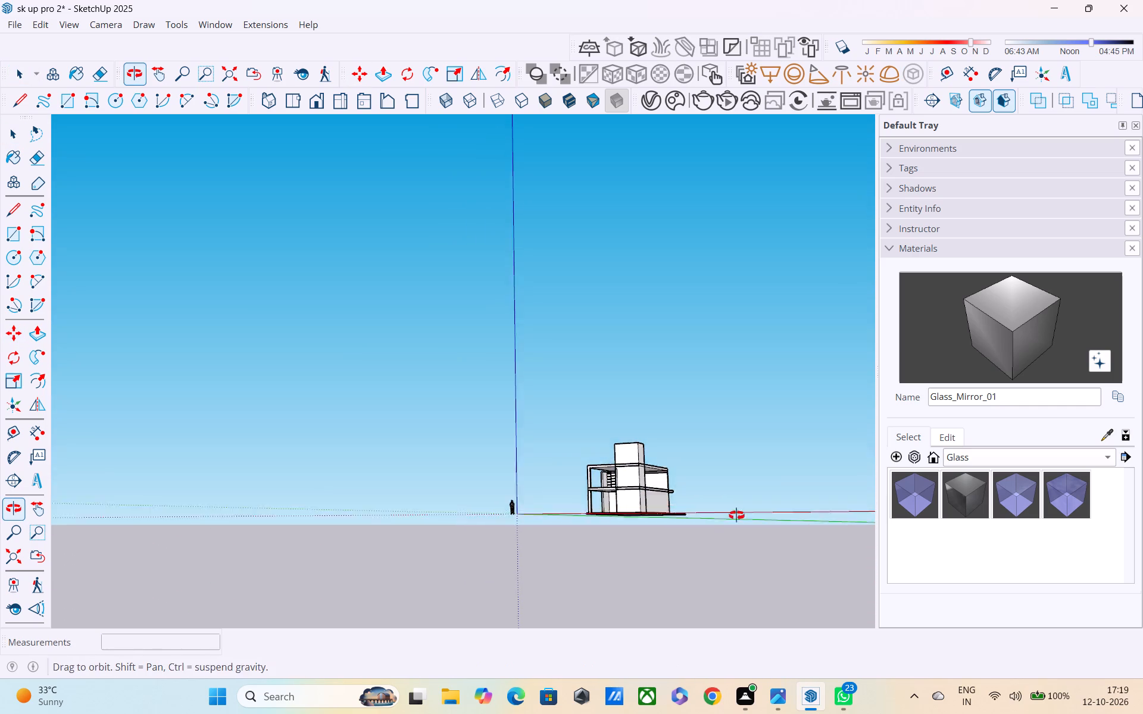
{"action": "middle_click_drag", "start_coordinate": [736, 515], "coordinate": [580, 553]}
{"action": "scroll", "coordinate": [580, 553], "scroll_direction": "up", "scroll_amount": 1}
{"action": "scroll", "coordinate": [646, 502], "scroll_direction": "up", "scroll_amount": 5}
{"action": "middle_click_drag", "start_coordinate": [657, 500], "coordinate": [597, 486]}
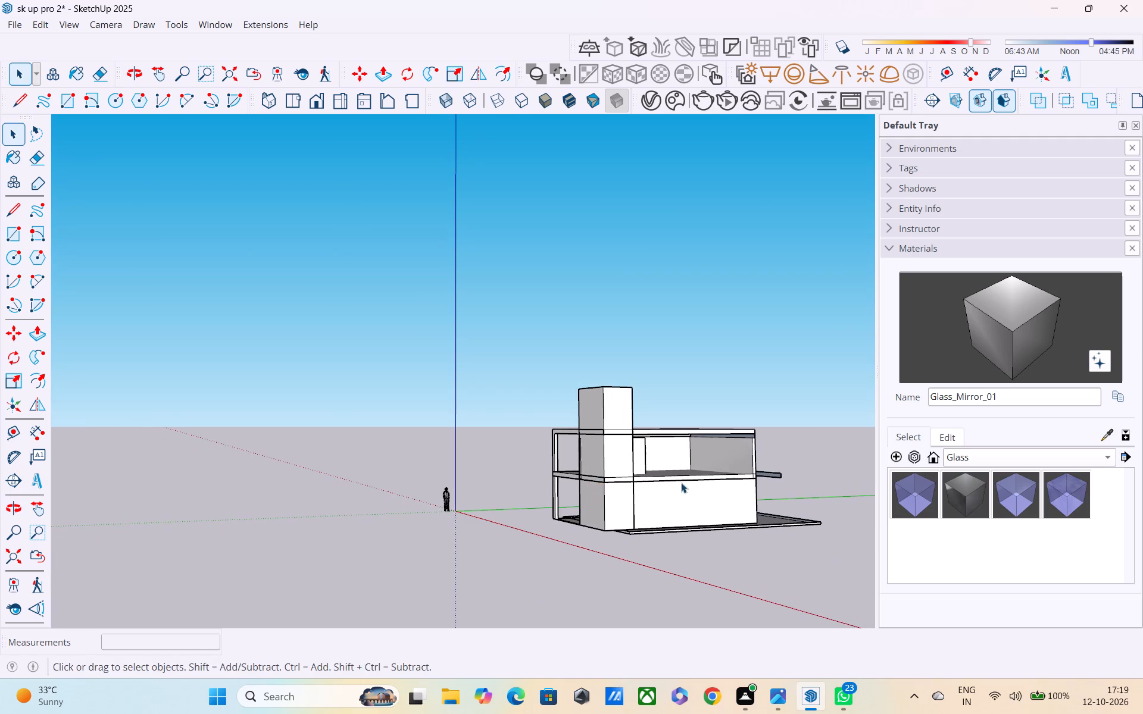
Examine the building from several sides, closing in on the junction where the roof canopy meets the tower.
{"action": "scroll", "coordinate": [732, 467], "scroll_direction": "down", "scroll_amount": 3}
{"action": "middle_click_drag", "start_coordinate": [743, 503], "coordinate": [585, 546]}
{"action": "scroll", "coordinate": [585, 546], "scroll_direction": "up", "scroll_amount": 1}
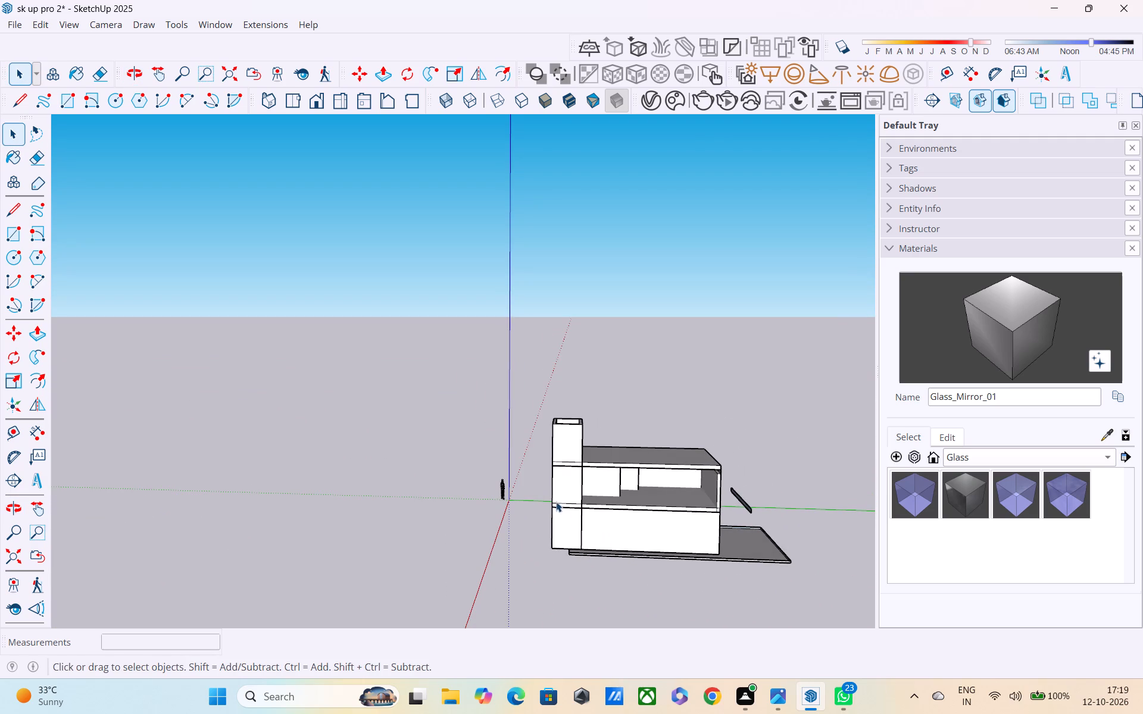
{"action": "key", "text": "Escape"}
{"action": "middle_click_drag", "start_coordinate": [552, 500], "coordinate": [782, 460]}
{"action": "scroll", "coordinate": [657, 453], "scroll_direction": "up", "scroll_amount": 3}
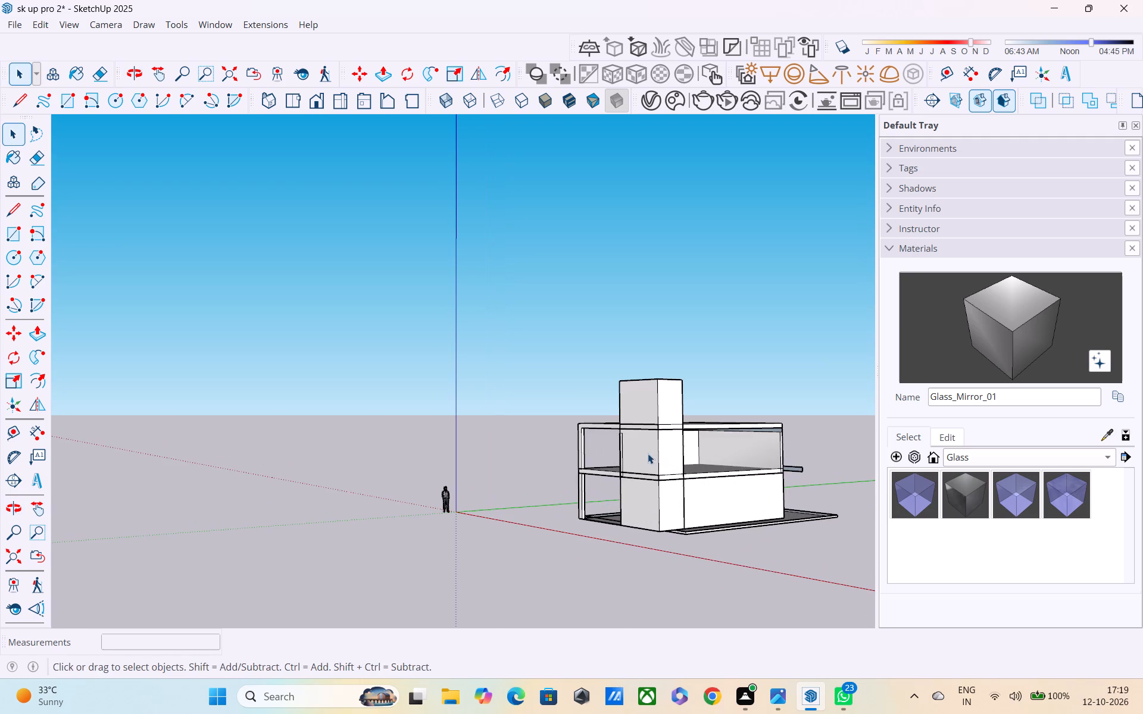
{"action": "scroll", "coordinate": [635, 472], "scroll_direction": "up", "scroll_amount": 1}
{"action": "middle_click_drag", "start_coordinate": [635, 472], "coordinate": [713, 480], "text": "shift"}
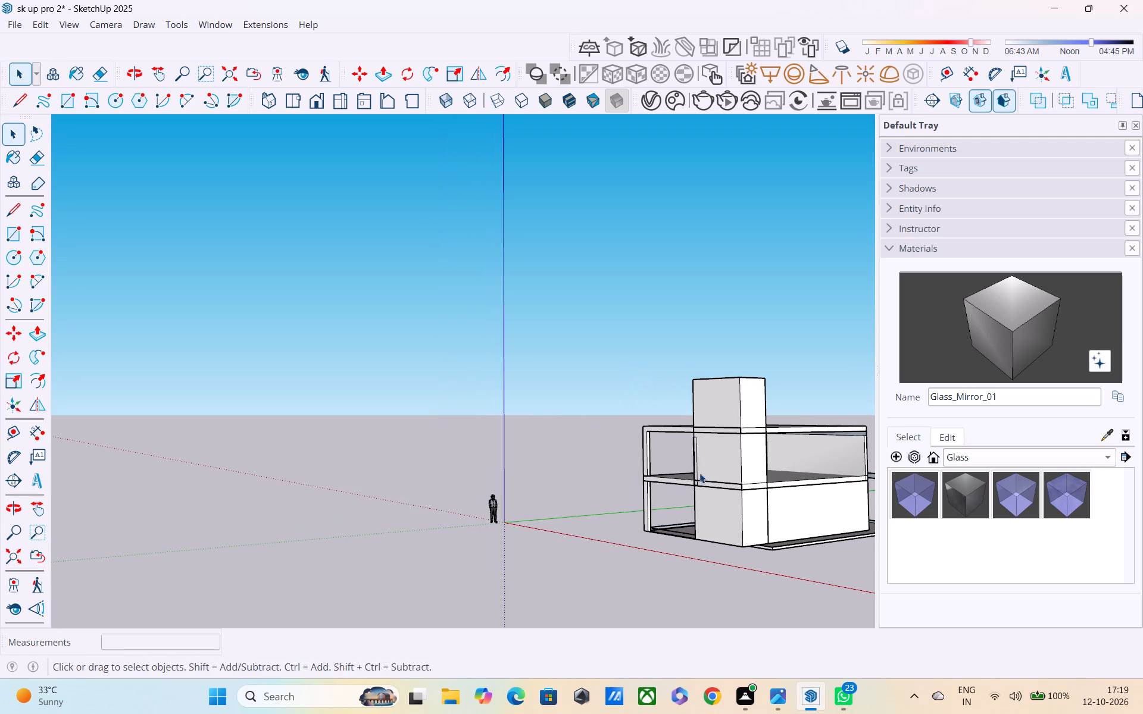
{"action": "middle_click_drag", "start_coordinate": [686, 471], "coordinate": [729, 472]}
{"action": "scroll", "coordinate": [723, 471], "scroll_direction": "up", "scroll_amount": 1, "text": "shift"}
{"action": "middle_click_drag", "start_coordinate": [499, 494], "coordinate": [545, 497], "text": "ctrl"}
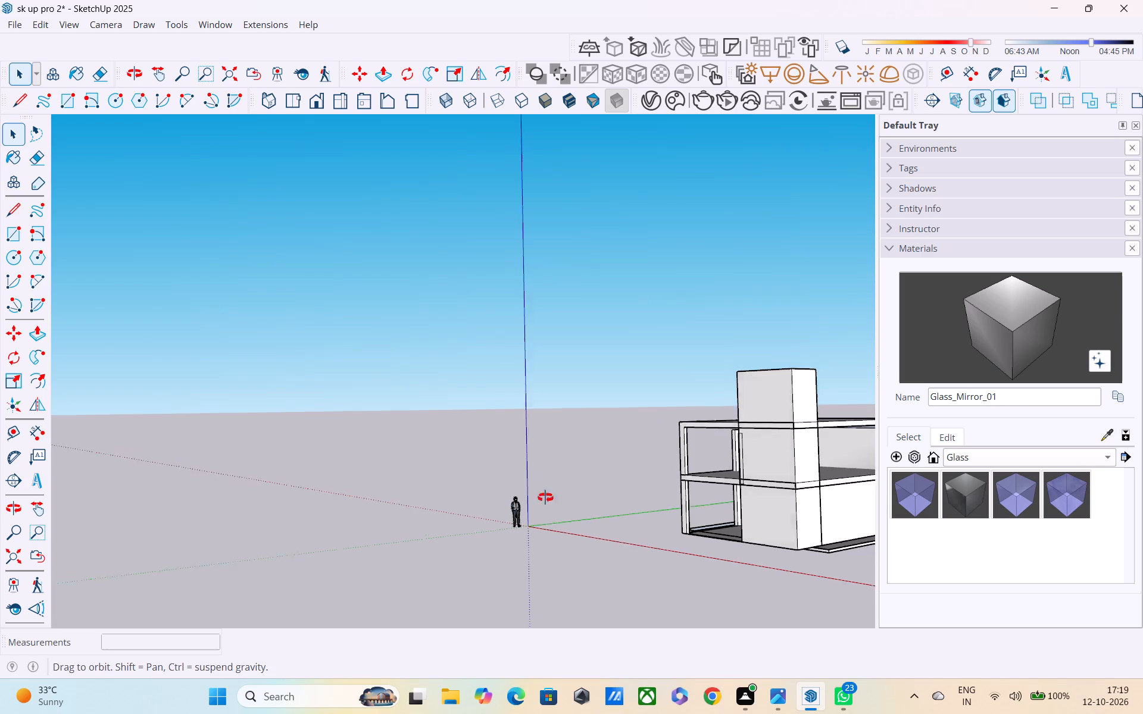
{"action": "middle_click_drag", "start_coordinate": [545, 497], "coordinate": [767, 434], "text": "ctrl"}
{"action": "middle_click_drag", "start_coordinate": [744, 397], "coordinate": [531, 468], "text": "shift"}
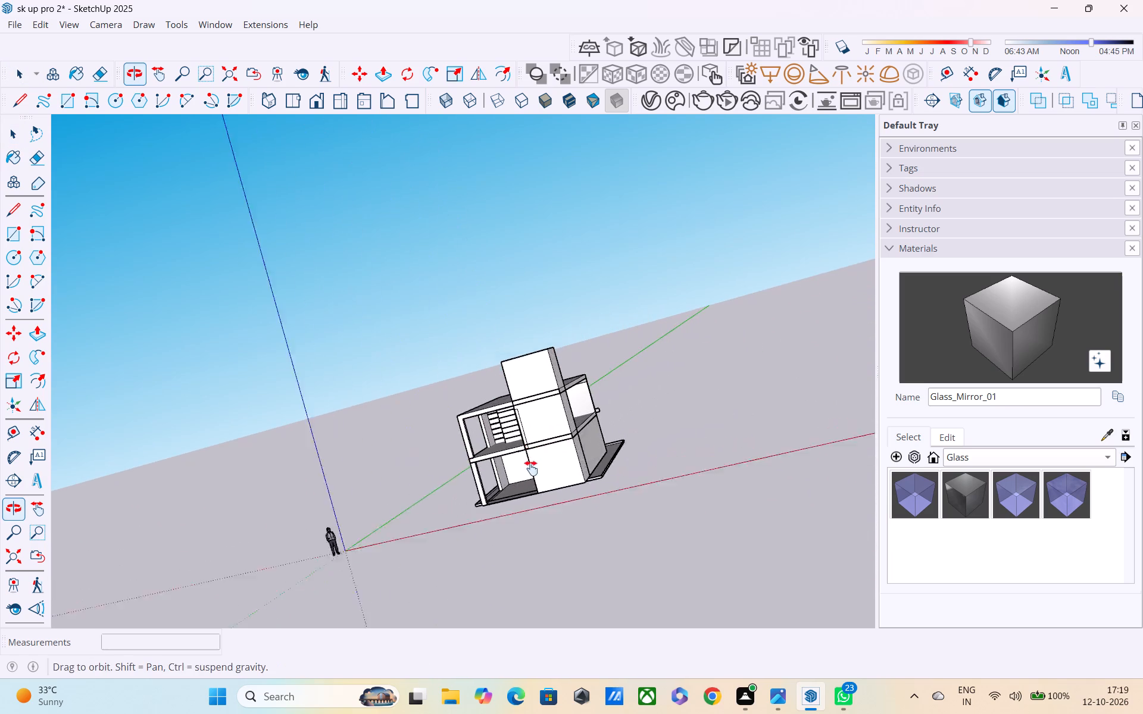
{"action": "middle_click_drag", "start_coordinate": [531, 468], "coordinate": [529, 472], "text": "shift"}
{"action": "middle_click_drag", "start_coordinate": [529, 472], "coordinate": [655, 470]}
{"action": "scroll", "coordinate": [545, 474], "scroll_direction": "up", "scroll_amount": 4}
{"action": "scroll", "coordinate": [436, 479], "scroll_direction": "up", "scroll_amount": 4}
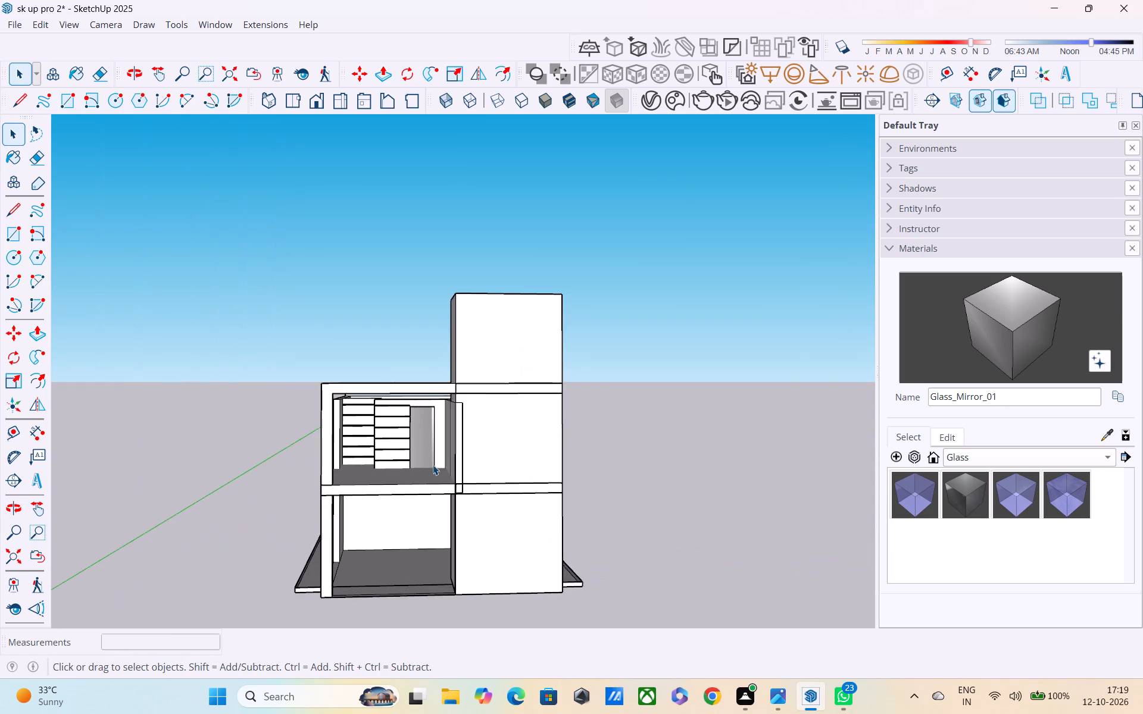
{"action": "scroll", "coordinate": [432, 461], "scroll_direction": "up", "scroll_amount": 3}
{"action": "scroll", "coordinate": [432, 461], "scroll_direction": "down", "scroll_amount": 2}
{"action": "middle_click_drag", "start_coordinate": [445, 441], "coordinate": [455, 470]}
{"action": "scroll", "coordinate": [465, 434], "scroll_direction": "up", "scroll_amount": 10}
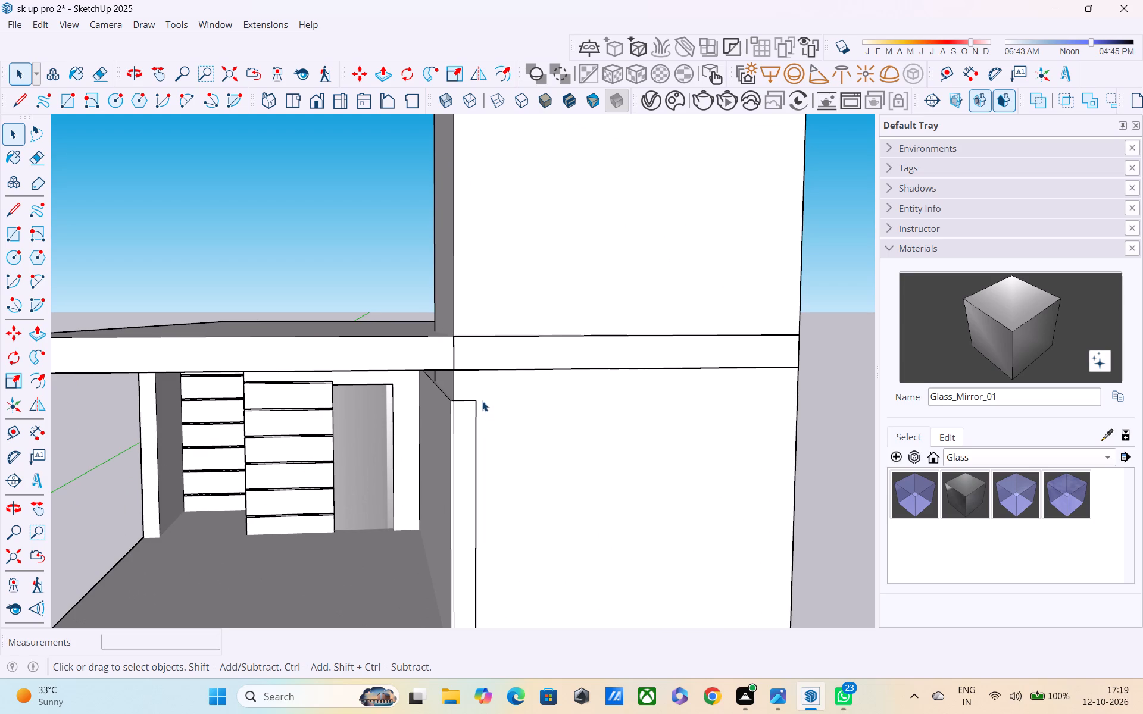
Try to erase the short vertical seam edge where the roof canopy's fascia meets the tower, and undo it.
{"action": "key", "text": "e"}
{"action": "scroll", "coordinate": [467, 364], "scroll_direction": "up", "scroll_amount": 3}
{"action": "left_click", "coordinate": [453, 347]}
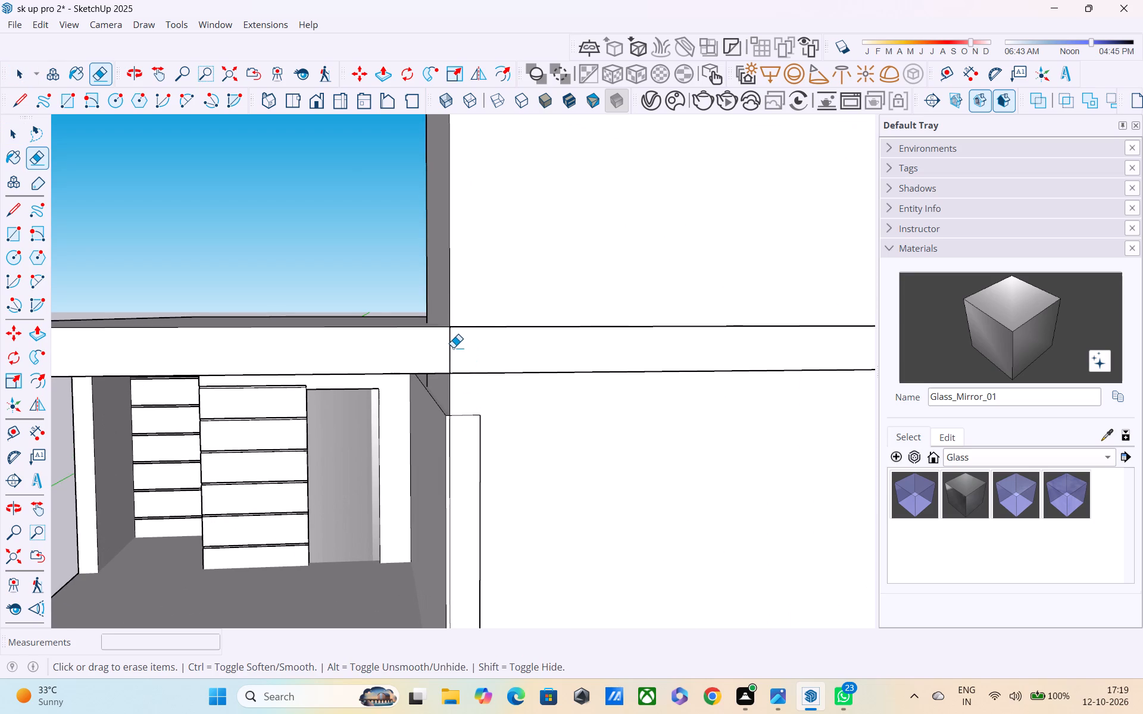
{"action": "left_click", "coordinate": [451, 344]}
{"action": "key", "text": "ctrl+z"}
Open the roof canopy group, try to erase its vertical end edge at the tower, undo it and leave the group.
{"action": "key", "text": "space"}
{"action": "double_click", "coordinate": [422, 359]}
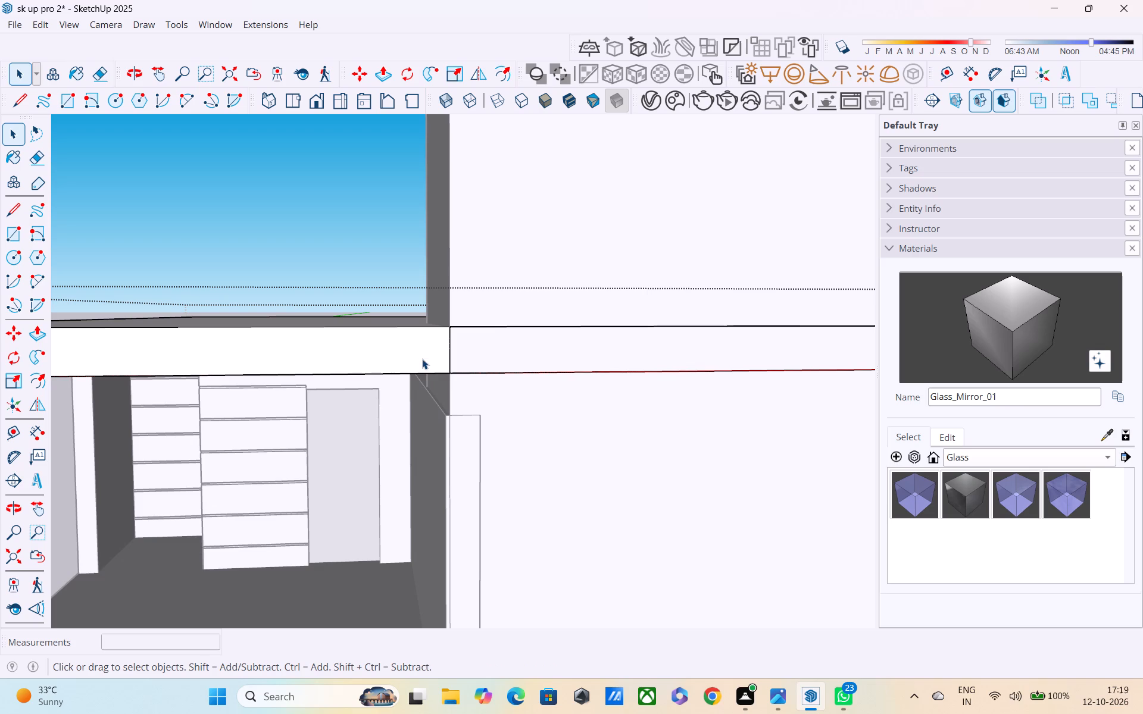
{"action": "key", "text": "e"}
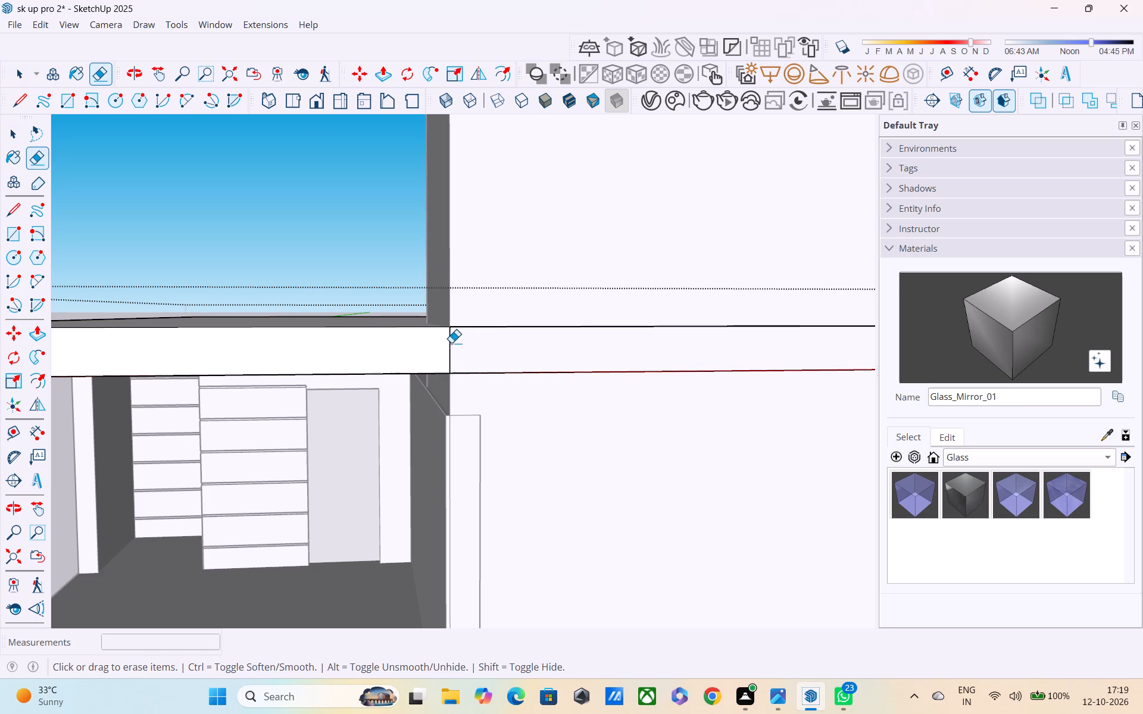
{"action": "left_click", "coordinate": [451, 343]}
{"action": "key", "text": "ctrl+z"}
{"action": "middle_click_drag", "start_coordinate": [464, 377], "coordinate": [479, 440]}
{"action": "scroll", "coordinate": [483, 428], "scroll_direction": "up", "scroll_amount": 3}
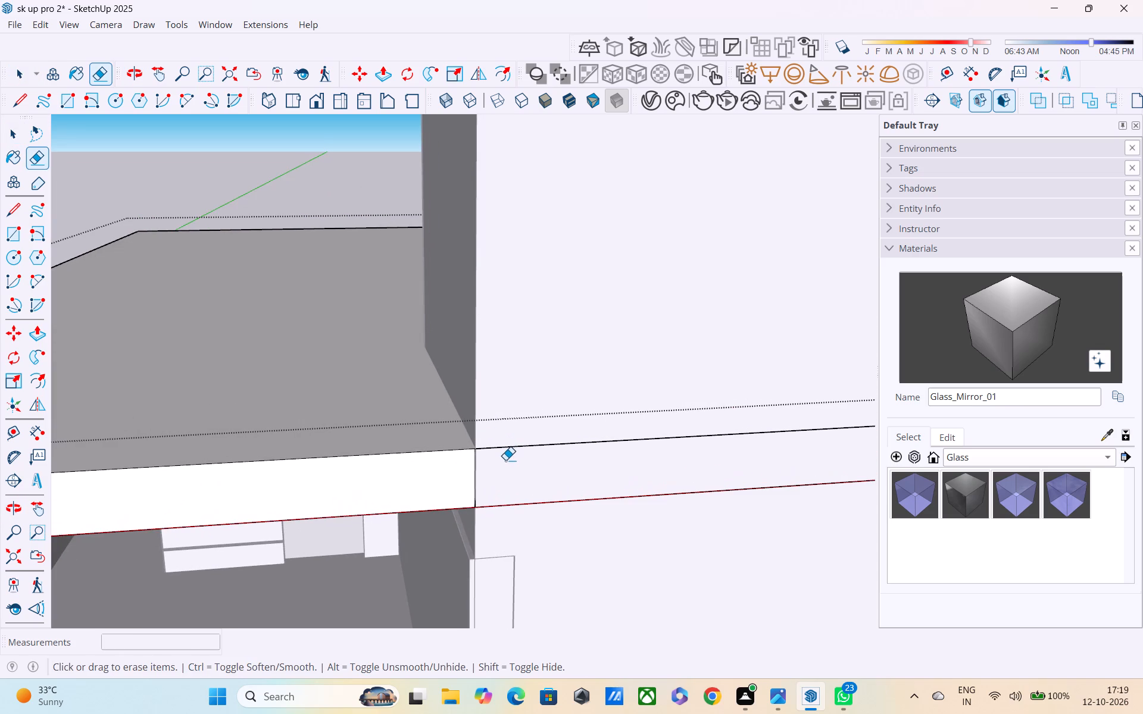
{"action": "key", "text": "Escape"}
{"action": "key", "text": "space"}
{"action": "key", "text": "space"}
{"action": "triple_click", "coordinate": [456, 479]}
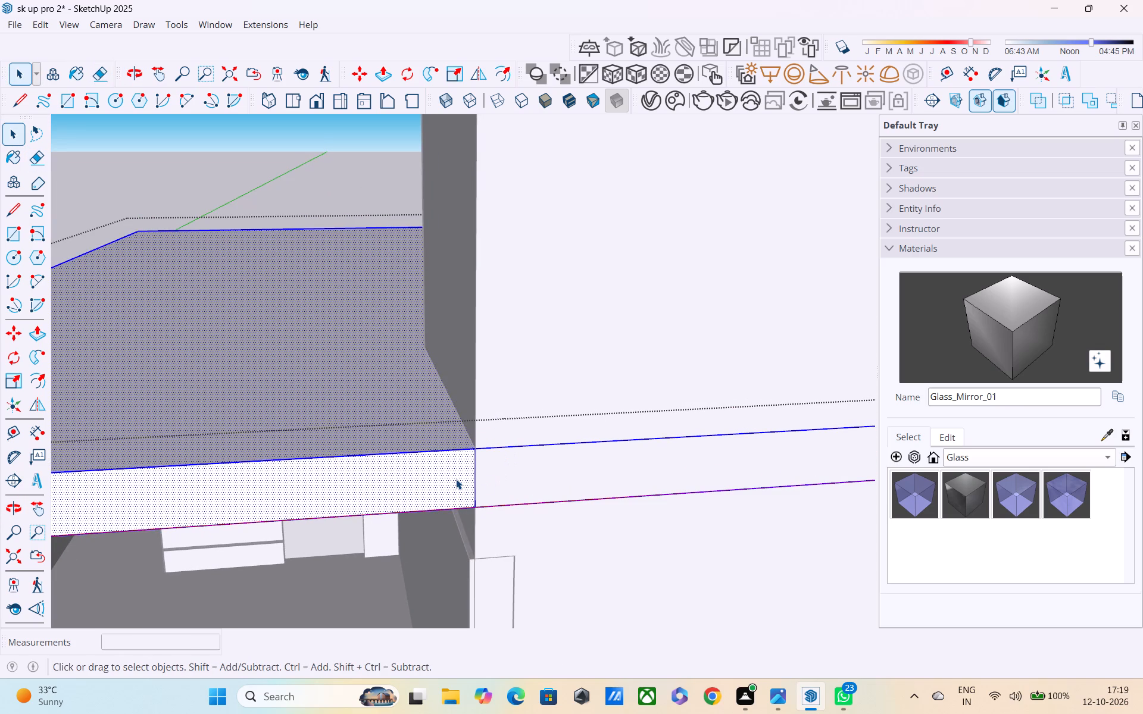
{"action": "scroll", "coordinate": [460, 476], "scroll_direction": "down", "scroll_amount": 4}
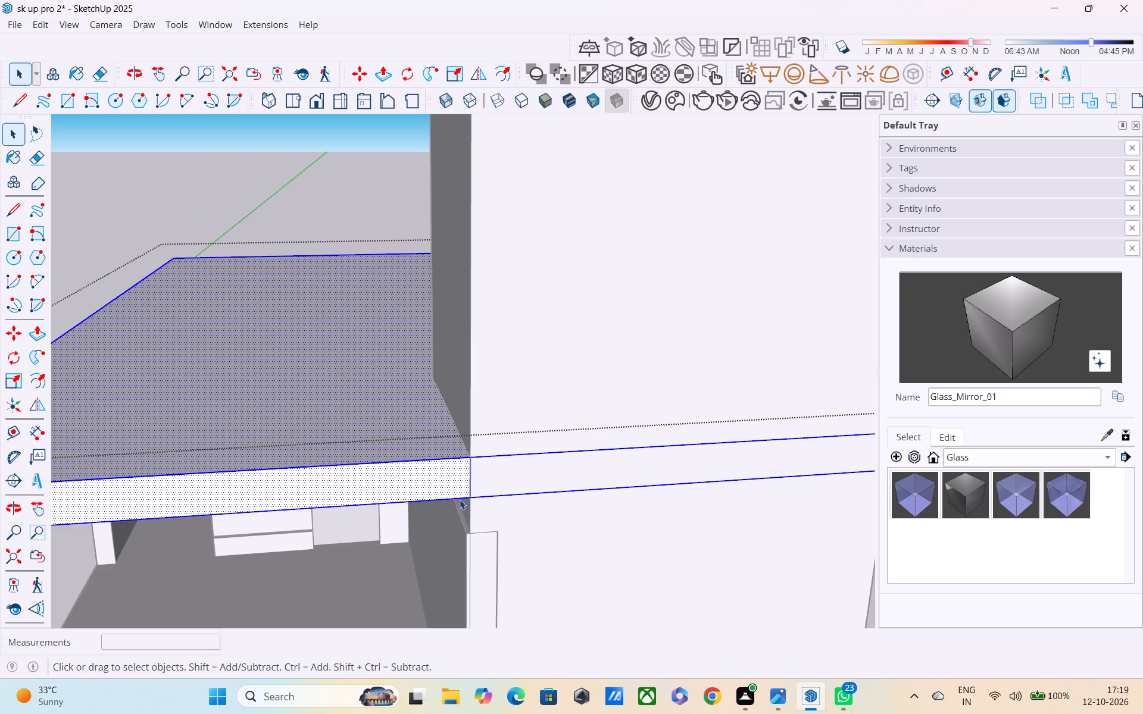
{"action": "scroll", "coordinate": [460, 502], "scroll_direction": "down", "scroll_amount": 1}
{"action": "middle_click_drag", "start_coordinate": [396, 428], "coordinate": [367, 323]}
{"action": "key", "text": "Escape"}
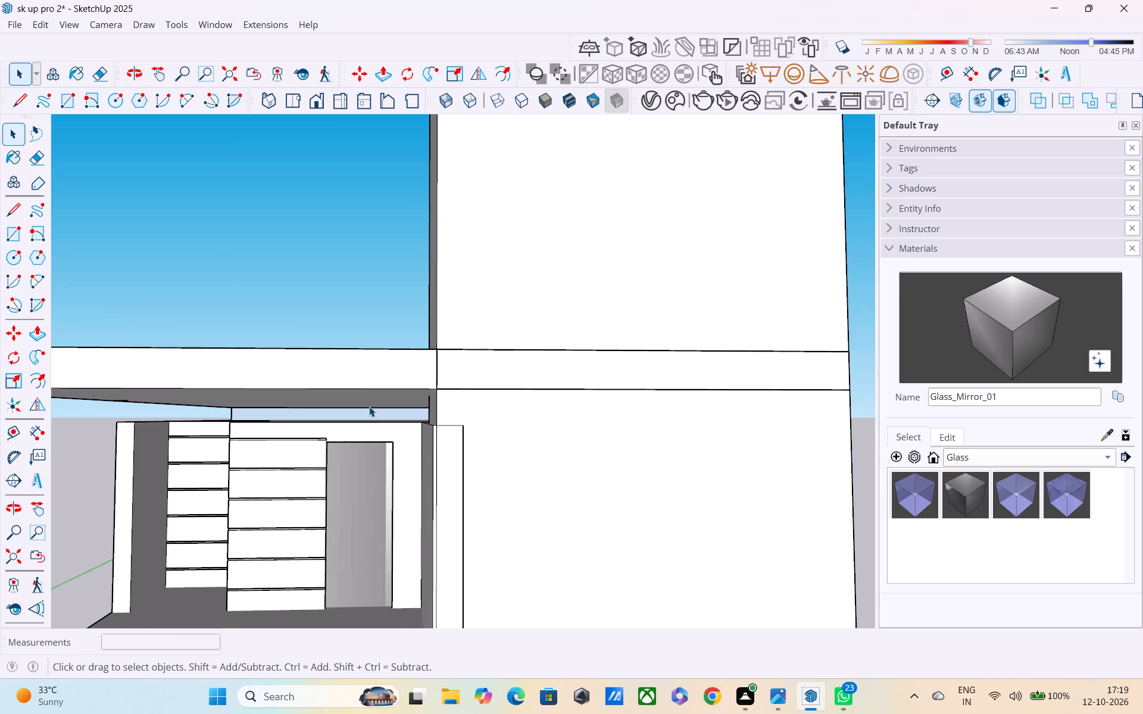
Inside the upper-floor grooved wall group, delete the narrow wall-end face and its edges overlapping the tower's face.
{"action": "scroll", "coordinate": [476, 449], "scroll_direction": "up", "scroll_amount": 2}
{"action": "middle_click_drag", "start_coordinate": [480, 454], "coordinate": [513, 443]}
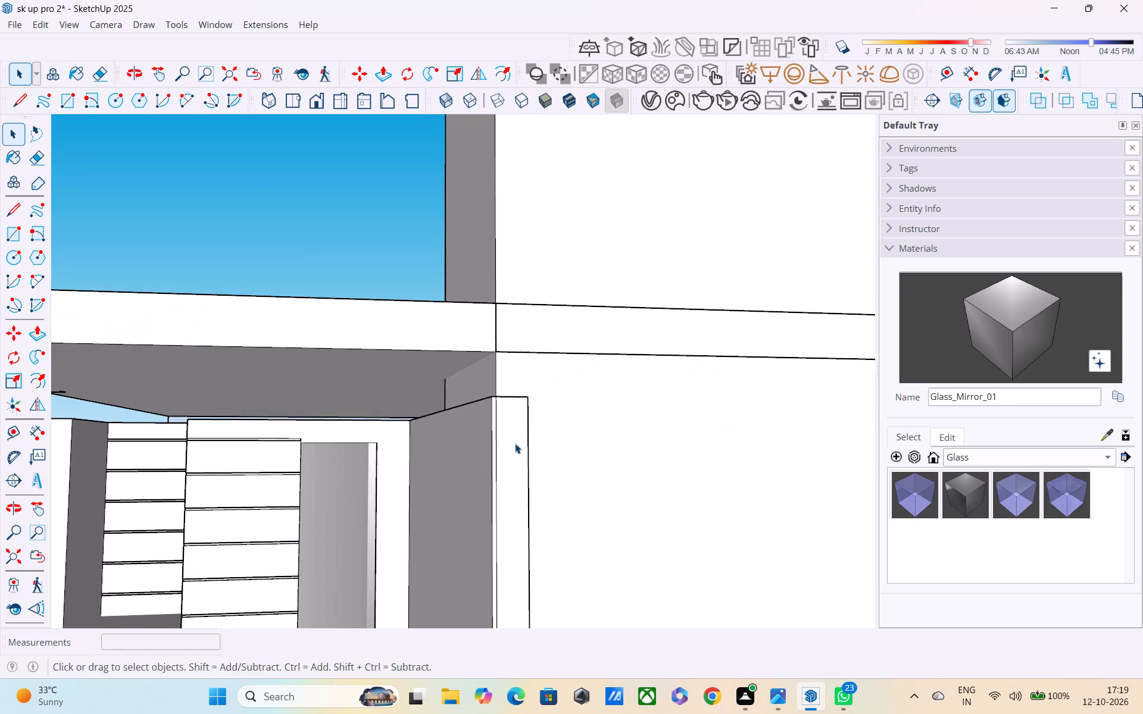
{"action": "scroll", "coordinate": [515, 443], "scroll_direction": "down", "scroll_amount": 2}
{"action": "middle_click_drag", "start_coordinate": [513, 443], "coordinate": [427, 465]}
{"action": "scroll", "coordinate": [426, 464], "scroll_direction": "up", "scroll_amount": 1}
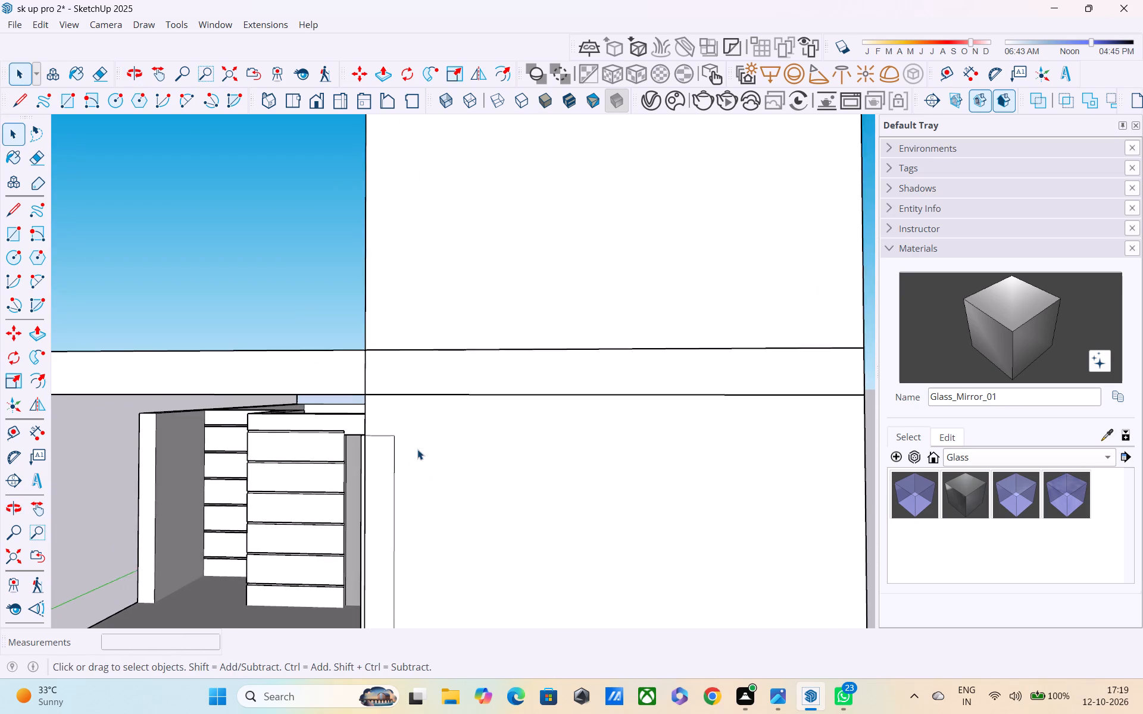
{"action": "scroll", "coordinate": [417, 449], "scroll_direction": "up", "scroll_amount": 1}
{"action": "left_click", "coordinate": [387, 453]}
{"action": "double_click", "coordinate": [385, 453]}
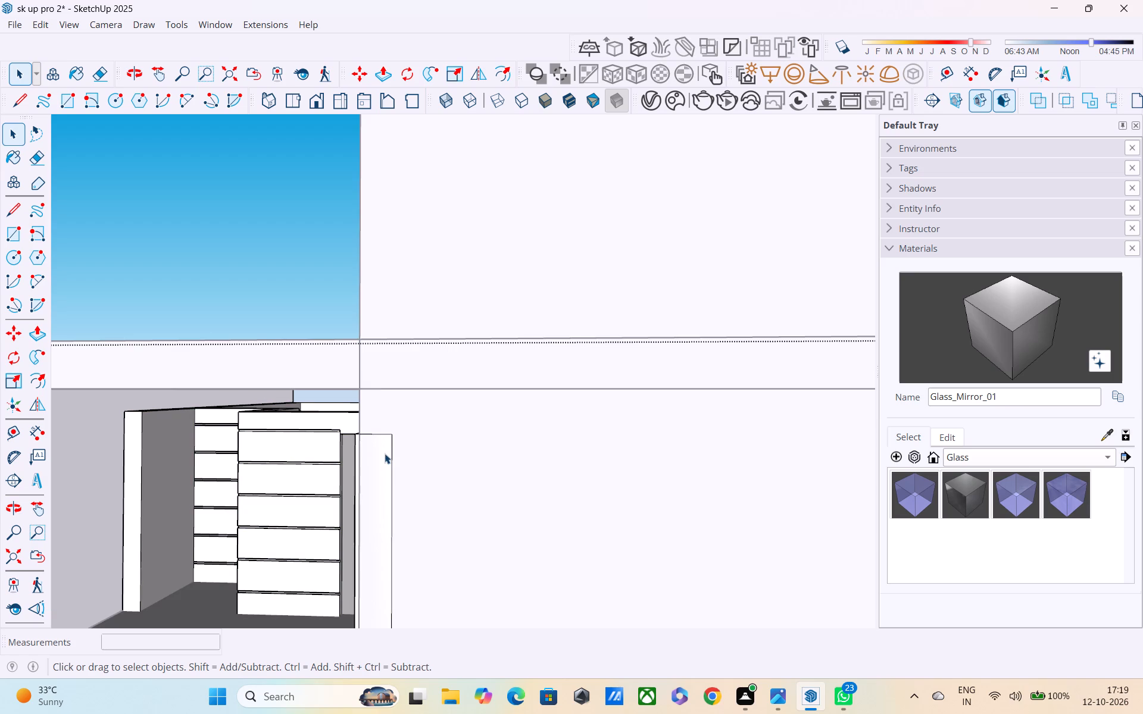
{"action": "left_click_drag", "start_coordinate": [358, 466], "coordinate": [445, 475]}
{"action": "double_click", "coordinate": [379, 464]}
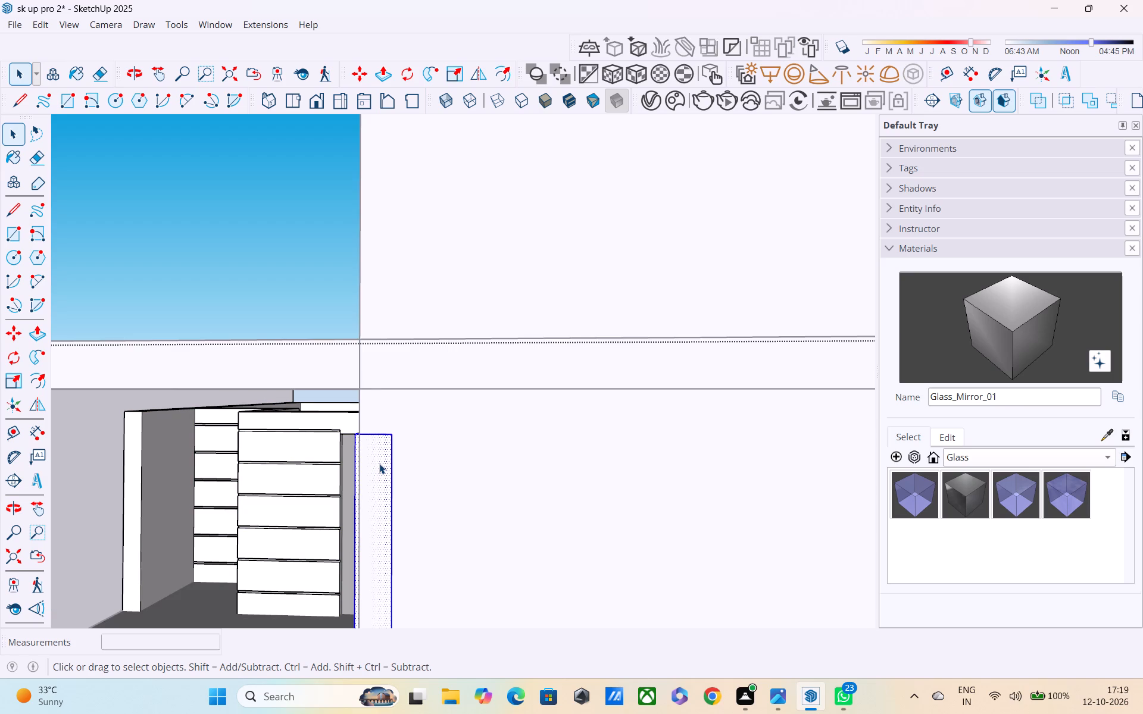
{"action": "key", "text": "Delete"}
Draw a vertical rectangle of about 8' by 8' 9" from the door wall's top corner to the tower's bottom corner at slab level.
{"action": "middle_click_drag", "start_coordinate": [377, 462], "coordinate": [522, 486]}
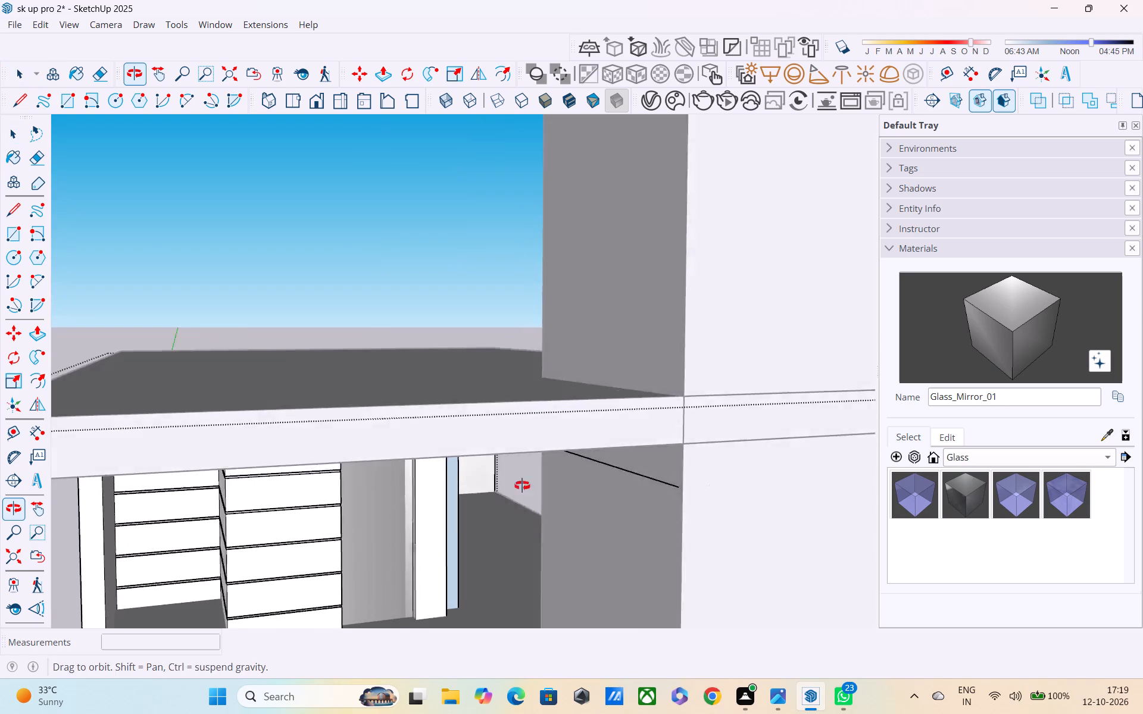
{"action": "middle_click_drag", "start_coordinate": [522, 486], "coordinate": [561, 468]}
{"action": "scroll", "coordinate": [562, 455], "scroll_direction": "down", "scroll_amount": 4}
{"action": "middle_click_drag", "start_coordinate": [552, 463], "coordinate": [762, 462]}
{"action": "scroll", "coordinate": [762, 461], "scroll_direction": "up", "scroll_amount": 3}
{"action": "scroll", "coordinate": [594, 453], "scroll_direction": "up", "scroll_amount": 2}
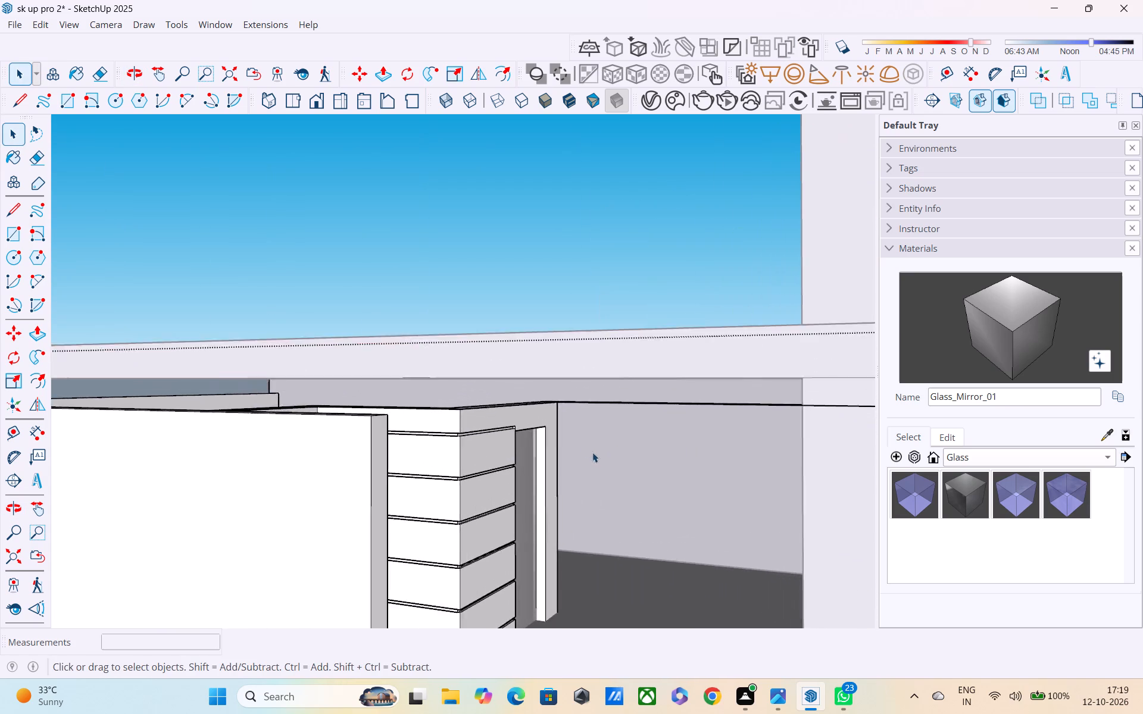
{"action": "scroll", "coordinate": [592, 452], "scroll_direction": "up", "scroll_amount": 2}
{"action": "middle_click_drag", "start_coordinate": [563, 435], "coordinate": [438, 431]}
{"action": "scroll", "coordinate": [554, 430], "scroll_direction": "up", "scroll_amount": 1}
{"action": "scroll", "coordinate": [440, 431], "scroll_direction": "up", "scroll_amount": 3}
{"action": "middle_click_drag", "start_coordinate": [457, 430], "coordinate": [461, 413]}
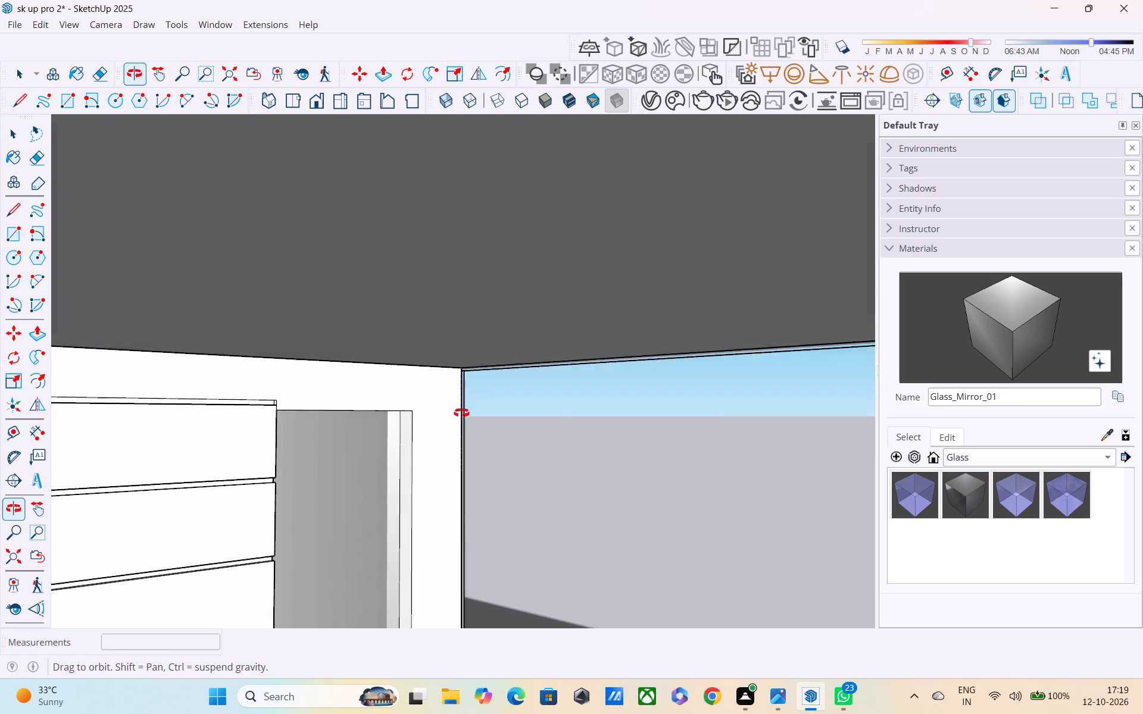
{"action": "middle_click_drag", "start_coordinate": [461, 413], "coordinate": [463, 402]}
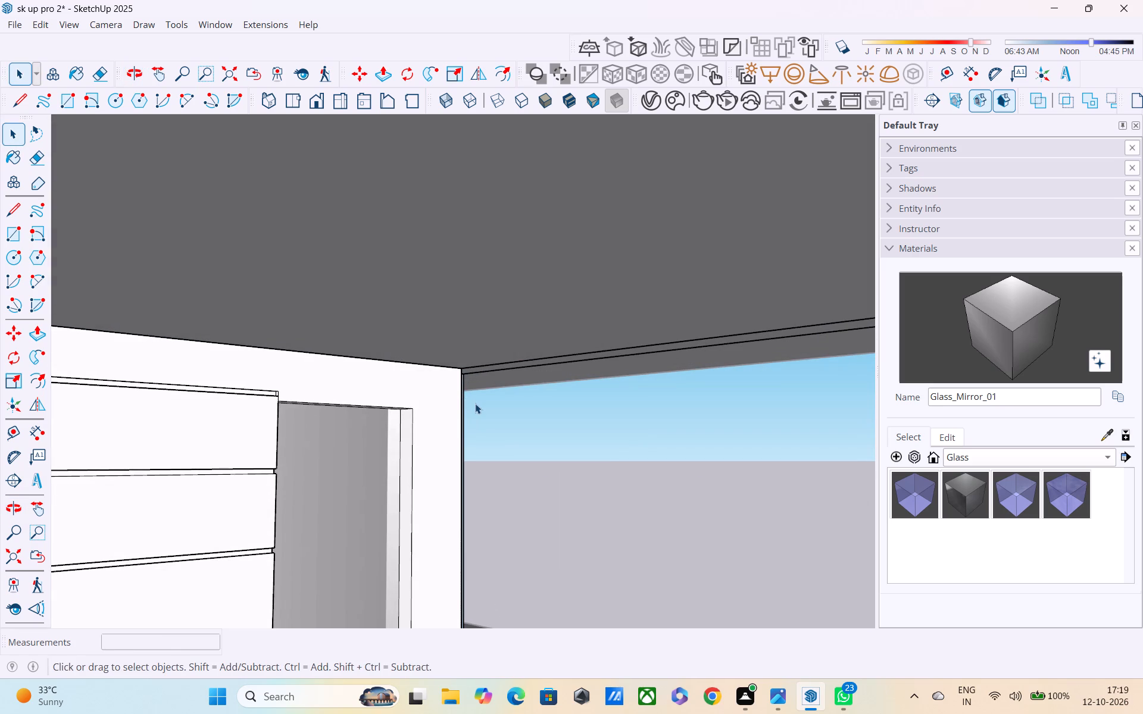
{"action": "key", "text": "r"}
{"action": "left_click", "coordinate": [467, 365]}
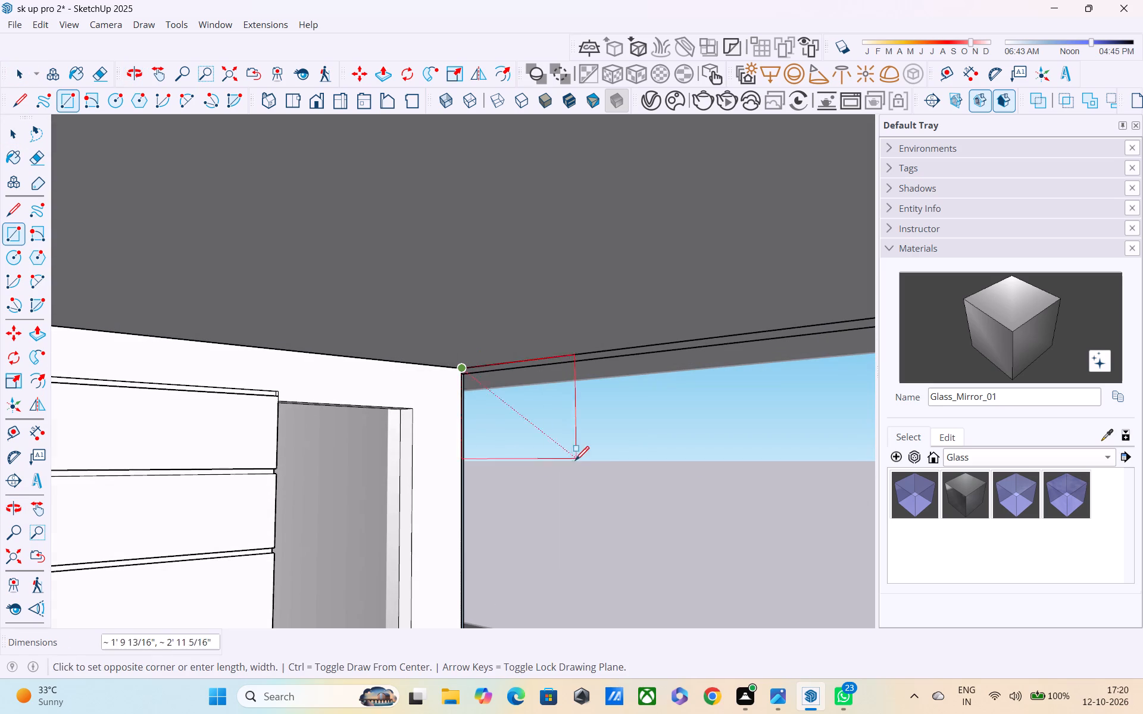
{"action": "scroll", "coordinate": [575, 462], "scroll_direction": "down", "scroll_amount": 3}
{"action": "middle_click_drag", "start_coordinate": [643, 517], "coordinate": [582, 504]}
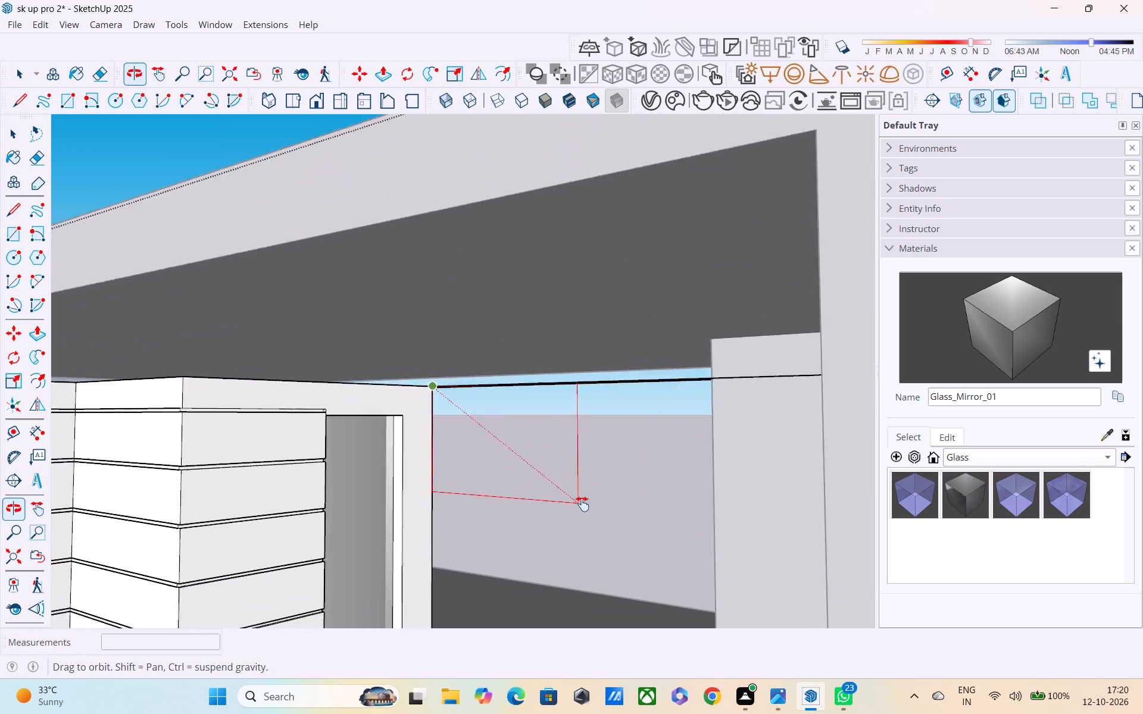
{"action": "middle_click_drag", "start_coordinate": [582, 504], "coordinate": [555, 501]}
{"action": "middle_click_drag", "start_coordinate": [555, 501], "coordinate": [705, 518]}
{"action": "scroll", "coordinate": [705, 518], "scroll_direction": "up", "scroll_amount": 1}
{"action": "scroll", "coordinate": [705, 513], "scroll_direction": "down", "scroll_amount": 3}
{"action": "scroll", "coordinate": [783, 484], "scroll_direction": "down", "scroll_amount": 1}
{"action": "middle_click_drag", "start_coordinate": [783, 484], "coordinate": [639, 453]}
{"action": "scroll", "coordinate": [645, 456], "scroll_direction": "down", "scroll_amount": 6}
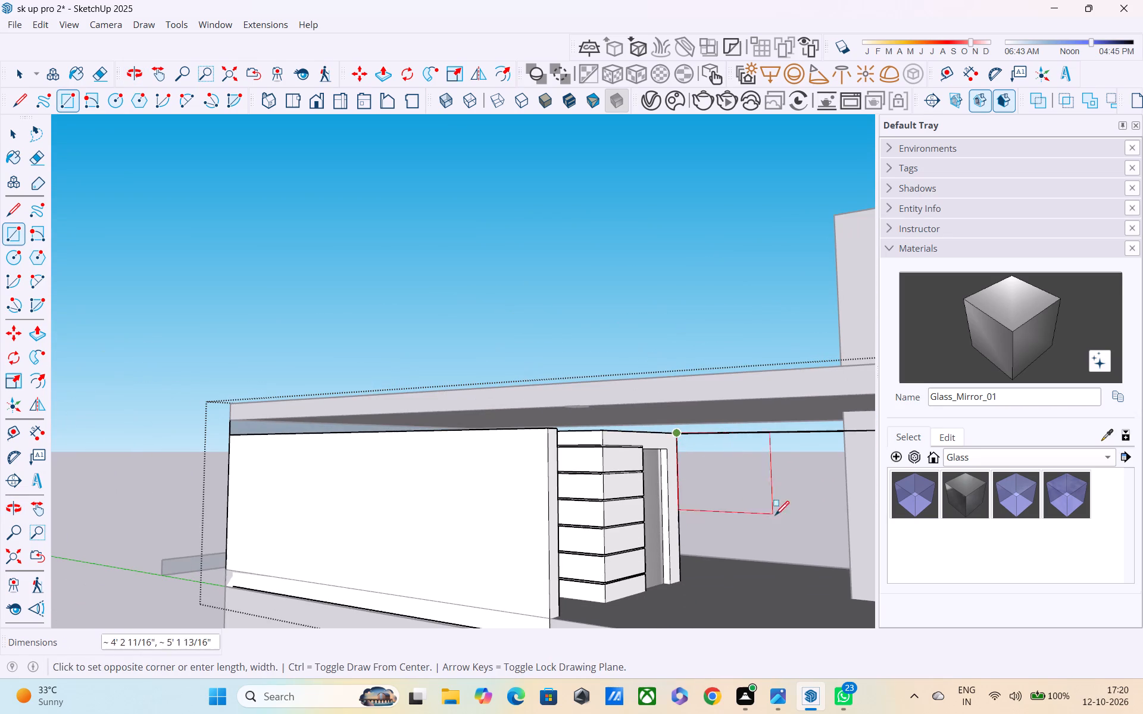
{"action": "middle_click_drag", "start_coordinate": [834, 574], "coordinate": [660, 549], "text": "shift"}
{"action": "middle_click_drag", "start_coordinate": [648, 544], "coordinate": [820, 542]}
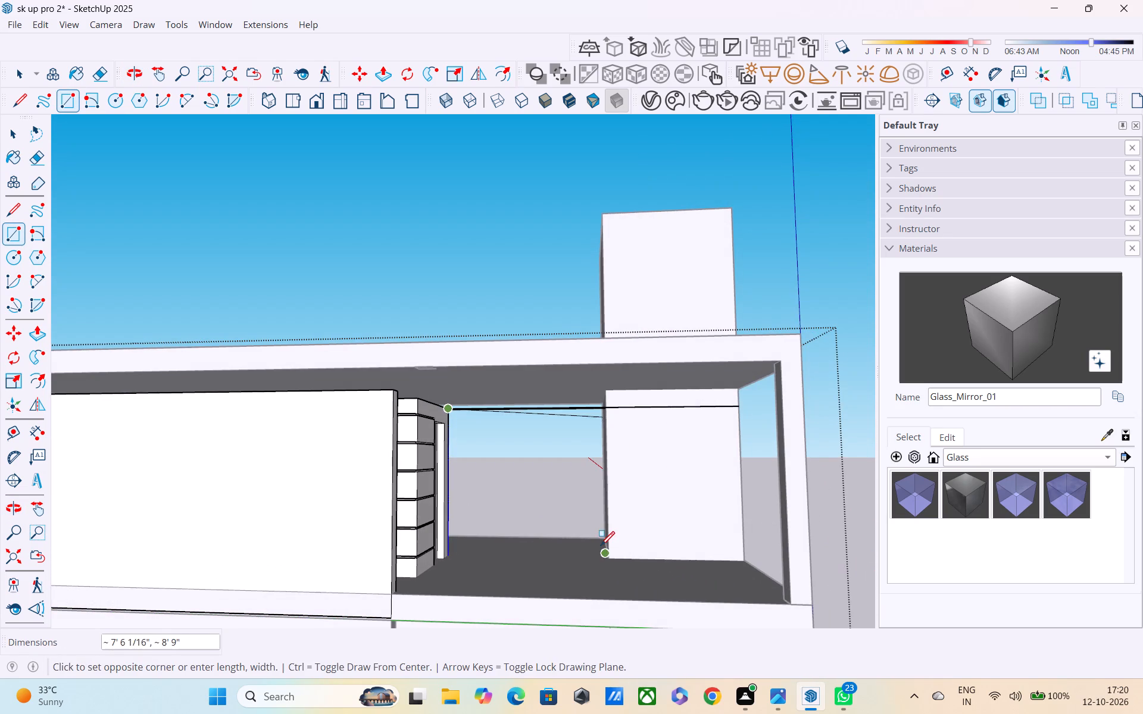
{"action": "middle_click_drag", "start_coordinate": [607, 560], "coordinate": [612, 588]}
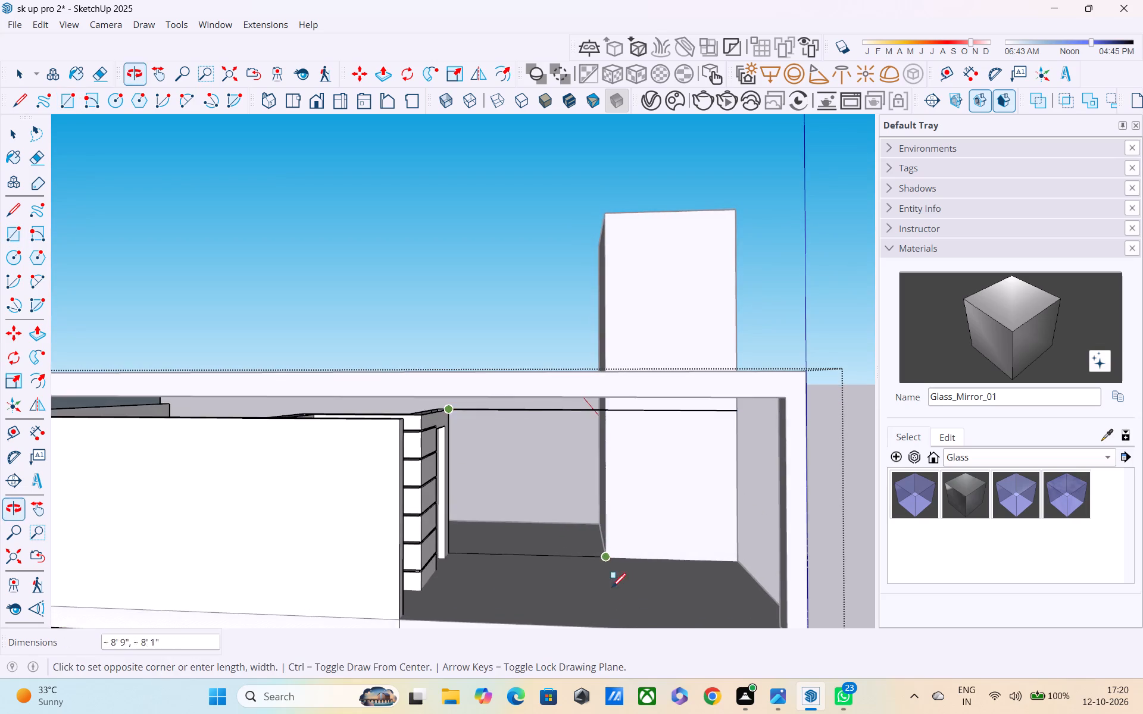
{"action": "scroll", "coordinate": [608, 565], "scroll_direction": "up", "scroll_amount": 13}
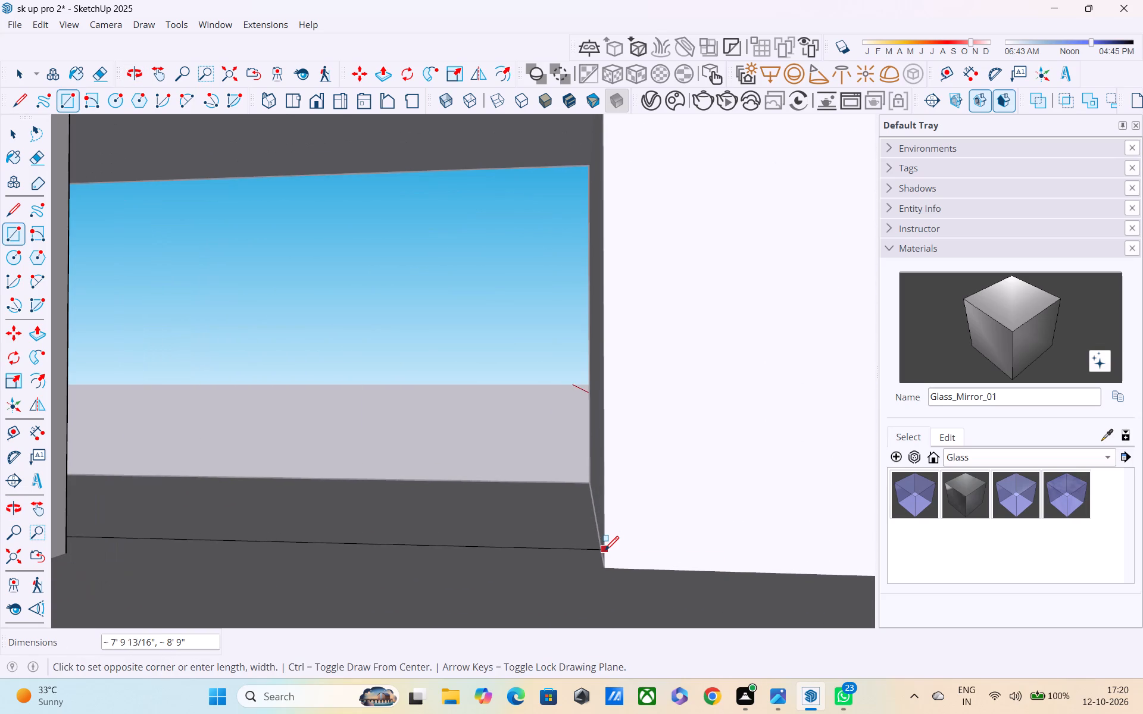
{"action": "left_click", "coordinate": [605, 564]}
Examine the new side wall face and its joints with the door wall, roof canopy and tower from several angles.
{"action": "scroll", "coordinate": [599, 555], "scroll_direction": "down", "scroll_amount": 10}
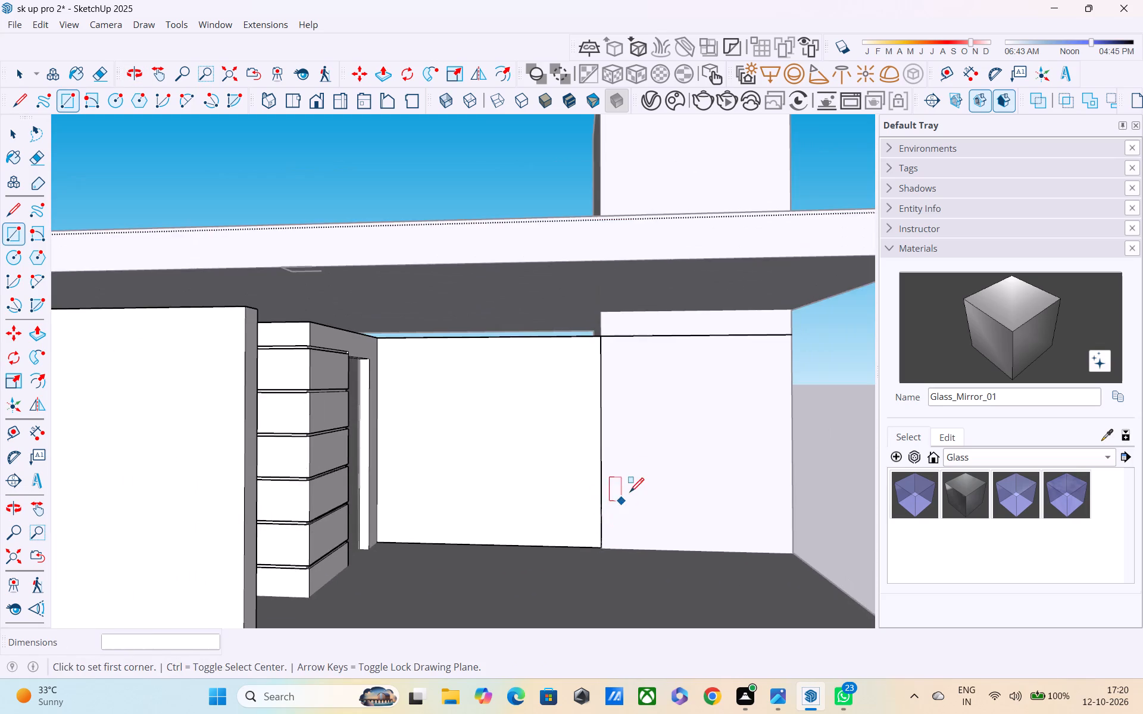
{"action": "middle_click_drag", "start_coordinate": [644, 481], "coordinate": [249, 514]}
{"action": "middle_click_drag", "start_coordinate": [439, 437], "coordinate": [484, 522]}
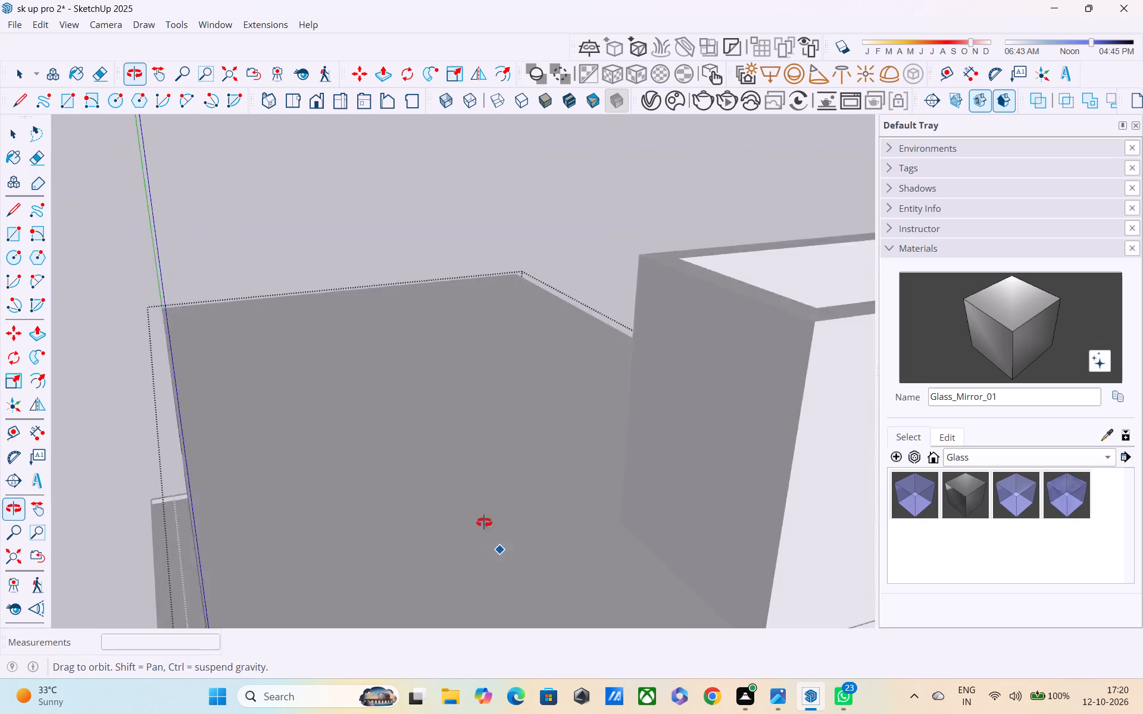
{"action": "middle_click_drag", "start_coordinate": [484, 522], "coordinate": [476, 419]}
{"action": "middle_click_drag", "start_coordinate": [505, 443], "coordinate": [507, 458]}
{"action": "scroll", "coordinate": [507, 458], "scroll_direction": "up", "scroll_amount": 5}
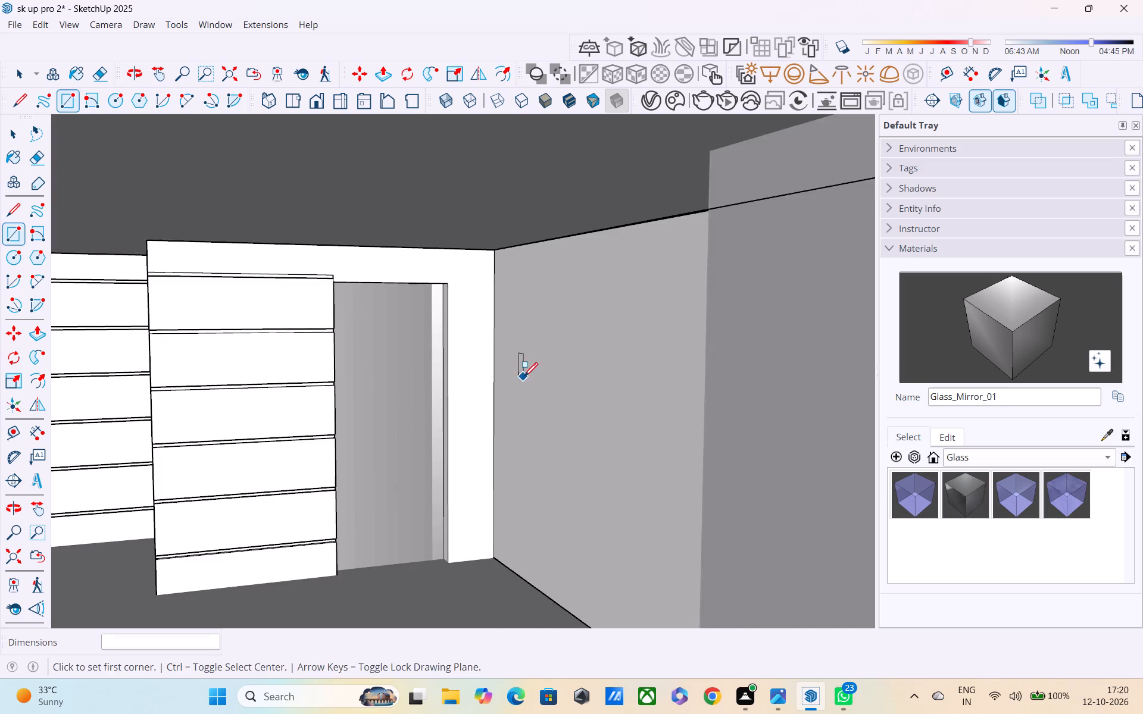
{"action": "middle_click_drag", "start_coordinate": [526, 387], "coordinate": [531, 403]}
{"action": "scroll", "coordinate": [531, 403], "scroll_direction": "up", "scroll_amount": 3}
{"action": "middle_click_drag", "start_coordinate": [531, 401], "coordinate": [534, 436]}
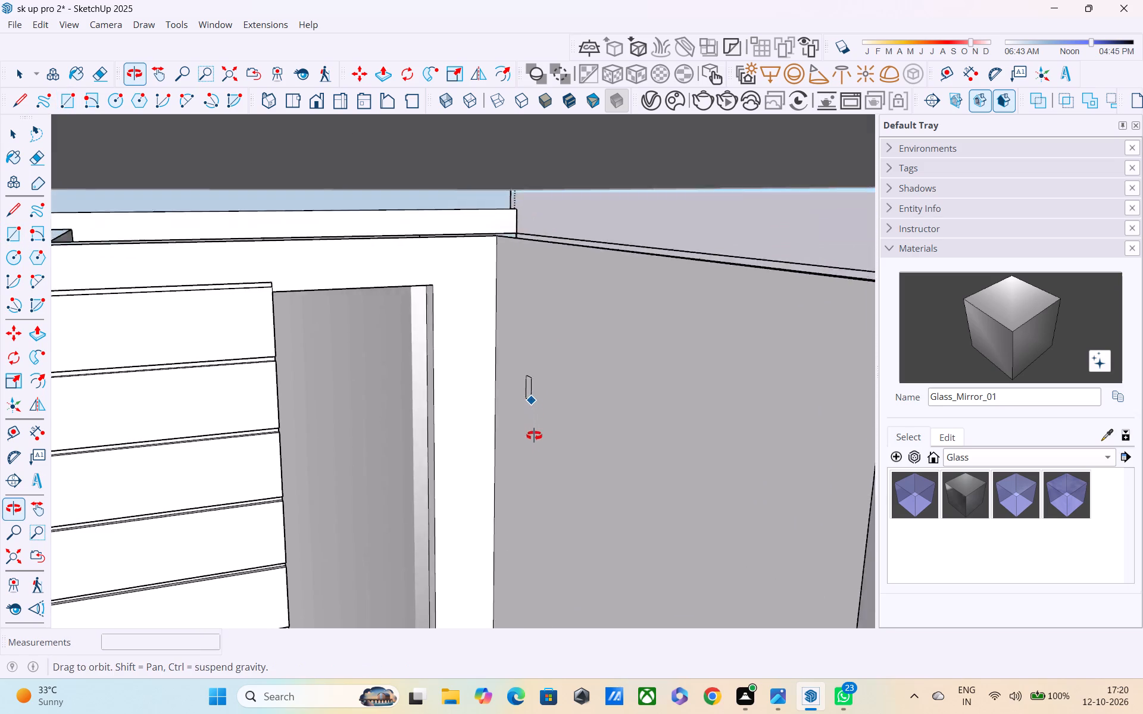
{"action": "middle_click_drag", "start_coordinate": [534, 436], "coordinate": [535, 412]}
{"action": "scroll", "coordinate": [535, 412], "scroll_direction": "up", "scroll_amount": 4}
{"action": "middle_click_drag", "start_coordinate": [532, 404], "coordinate": [532, 435]}
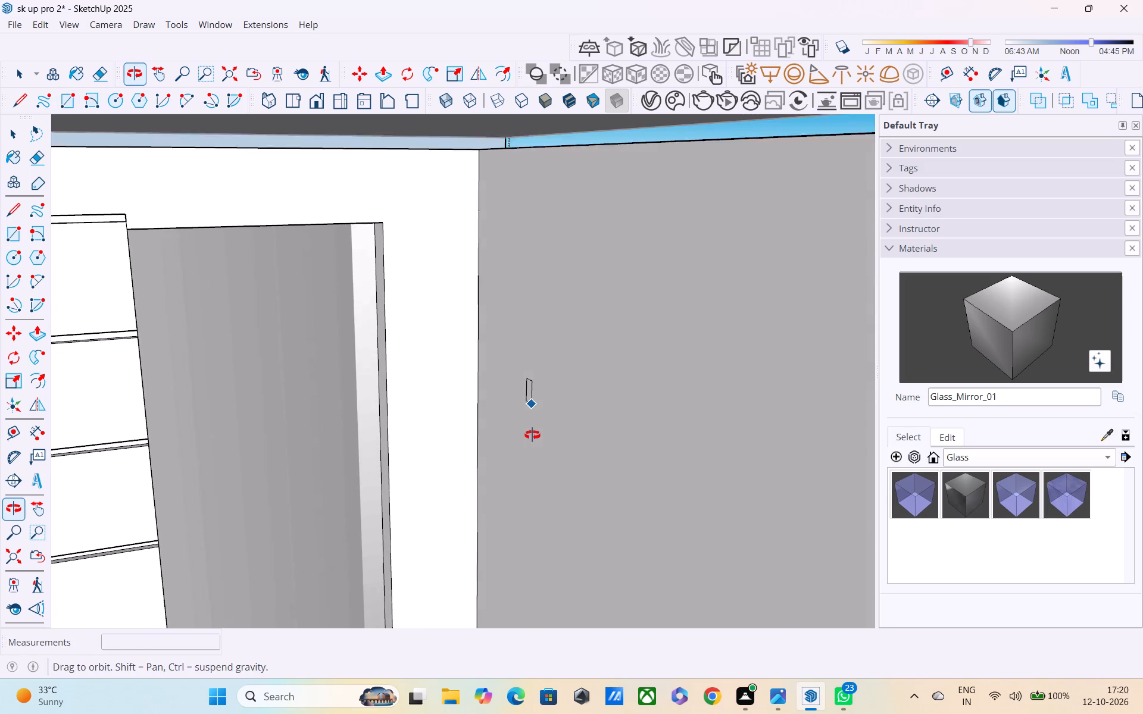
{"action": "middle_click_drag", "start_coordinate": [532, 435], "coordinate": [532, 436]}
{"action": "scroll", "coordinate": [532, 436], "scroll_direction": "down", "scroll_amount": 2}
{"action": "middle_click_drag", "start_coordinate": [532, 399], "coordinate": [533, 399]}
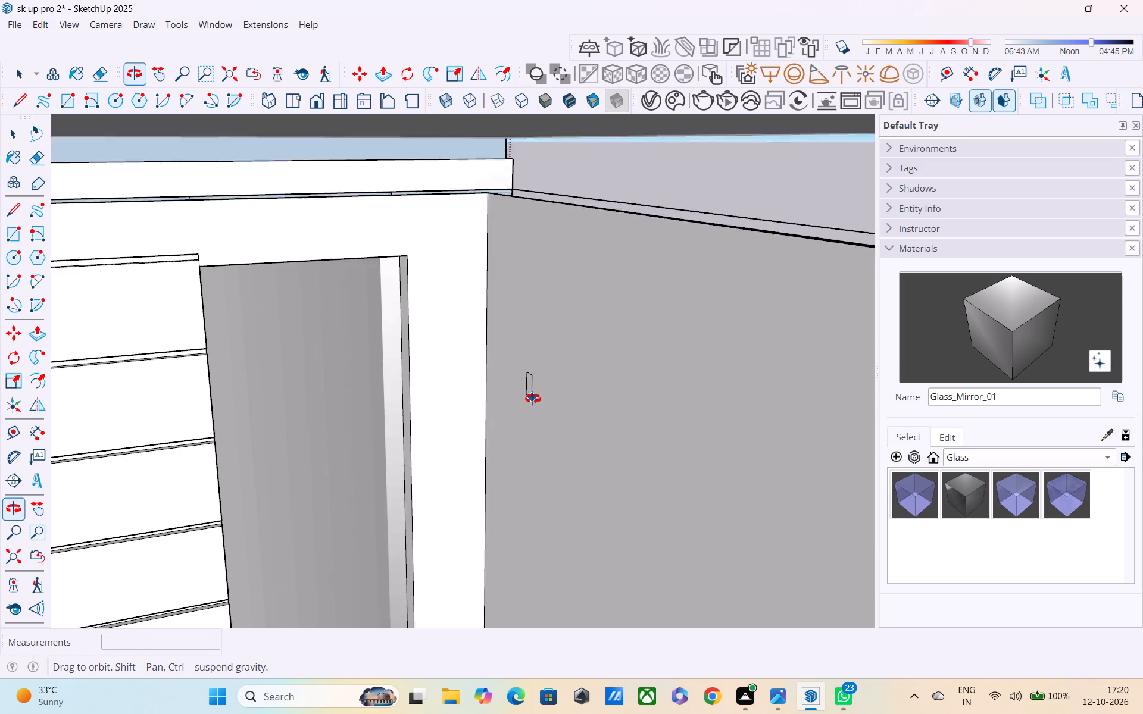
{"action": "middle_click_drag", "start_coordinate": [533, 399], "coordinate": [533, 388]}
{"action": "key", "text": "Escape"}
{"action": "scroll", "coordinate": [533, 386], "scroll_direction": "down", "scroll_amount": 13}
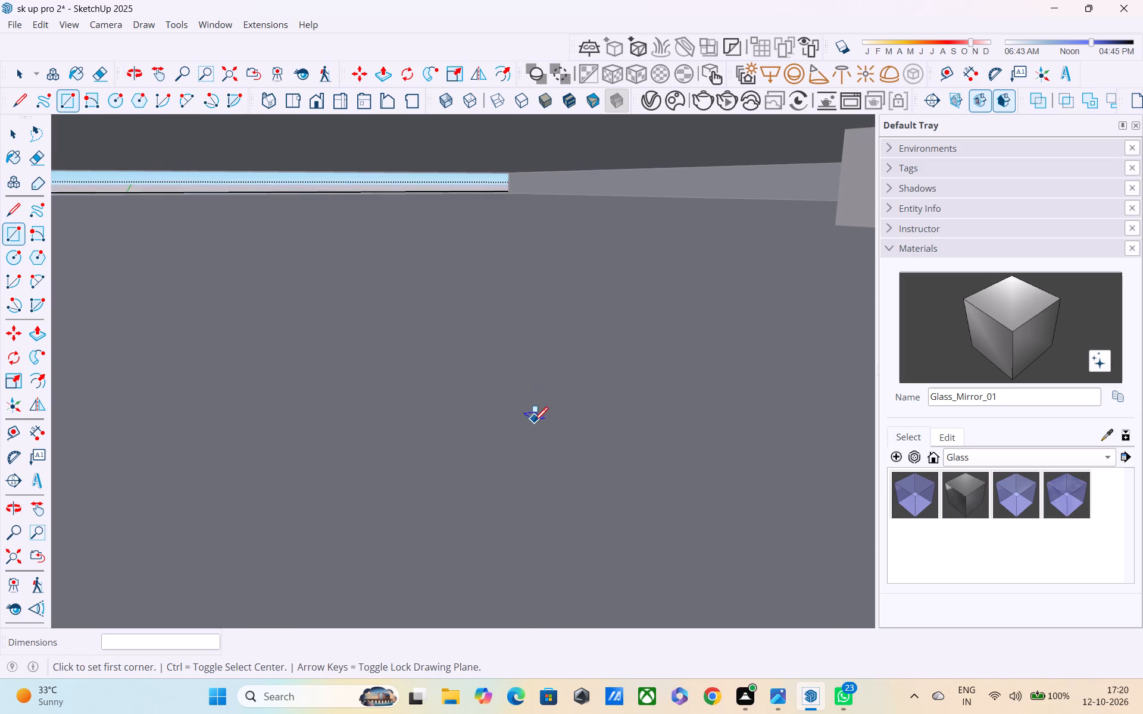
{"action": "scroll", "coordinate": [534, 422], "scroll_direction": "down", "scroll_amount": 16}
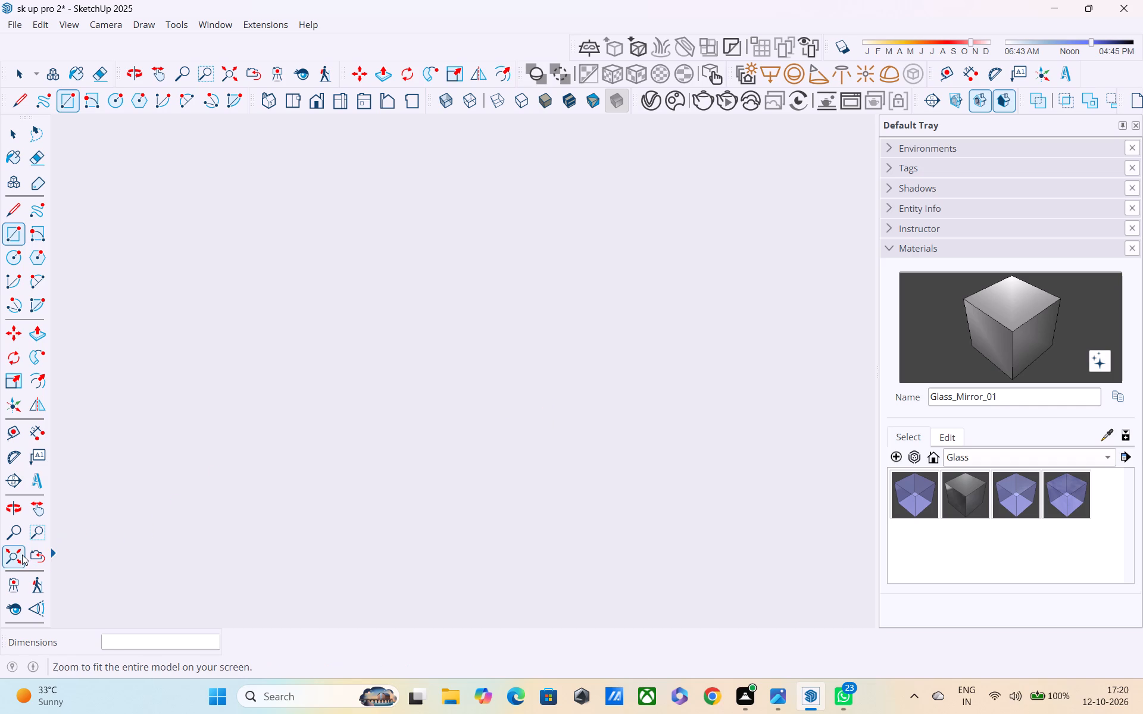
Leave the open group and move the upper-floor roof-and-wall group up so its bottom corner sits on the slab's top corner.
{"action": "left_click", "coordinate": [22, 555]}
{"action": "scroll", "coordinate": [115, 522], "scroll_direction": "down", "scroll_amount": 3}
{"action": "middle_click_drag", "start_coordinate": [375, 418], "coordinate": [412, 366]}
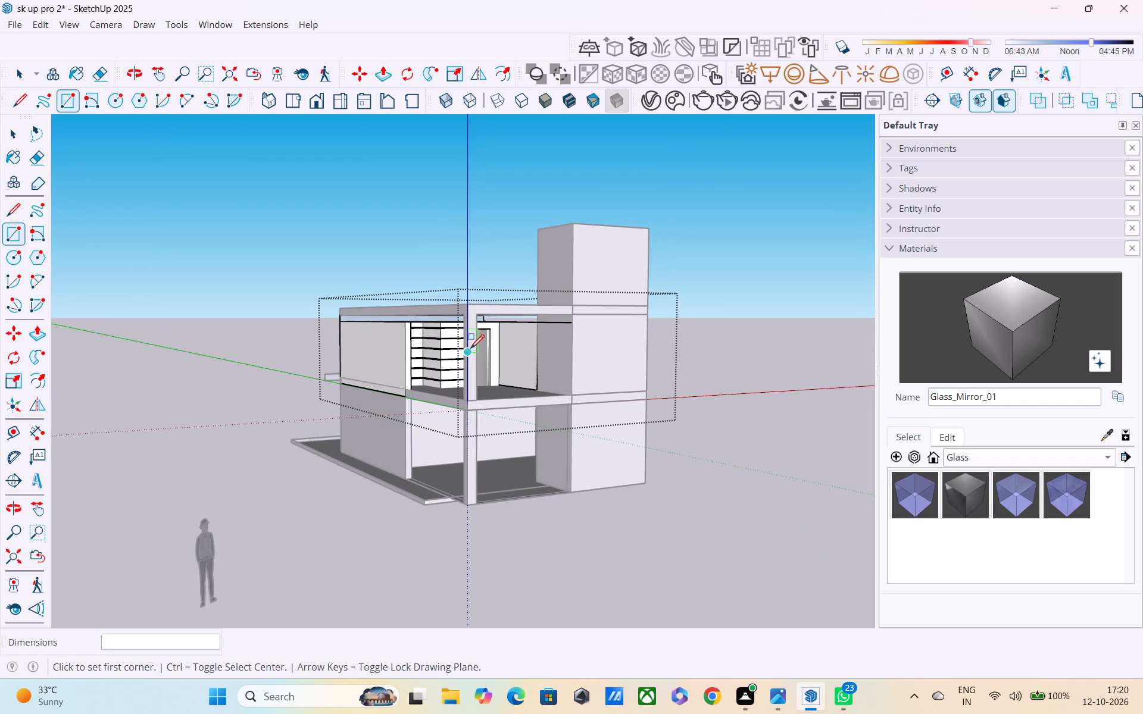
{"action": "scroll", "coordinate": [469, 338], "scroll_direction": "up", "scroll_amount": 4}
{"action": "middle_click_drag", "start_coordinate": [432, 349], "coordinate": [436, 398]}
{"action": "scroll", "coordinate": [389, 378], "scroll_direction": "up", "scroll_amount": 4}
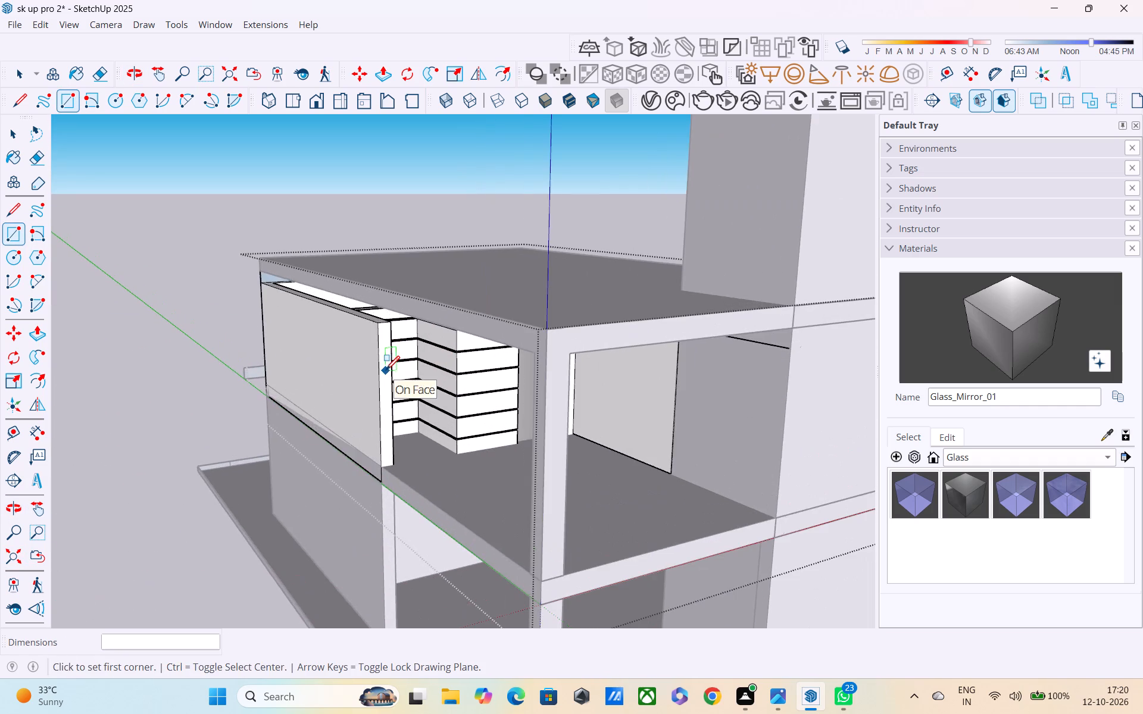
{"action": "middle_click_drag", "start_coordinate": [386, 371], "coordinate": [453, 328]}
{"action": "scroll", "coordinate": [454, 346], "scroll_direction": "up", "scroll_amount": 3}
{"action": "middle_click_drag", "start_coordinate": [445, 350], "coordinate": [478, 410]}
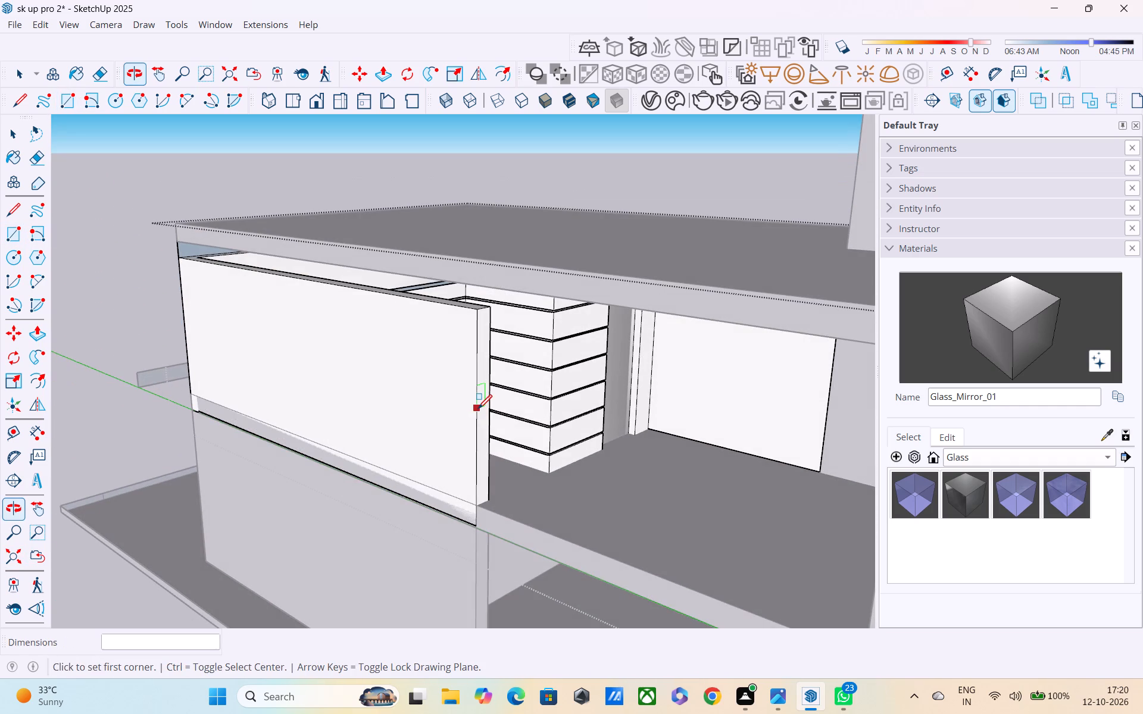
{"action": "key", "text": "Escape"}
{"action": "key", "text": "space"}
{"action": "key", "text": "space"}
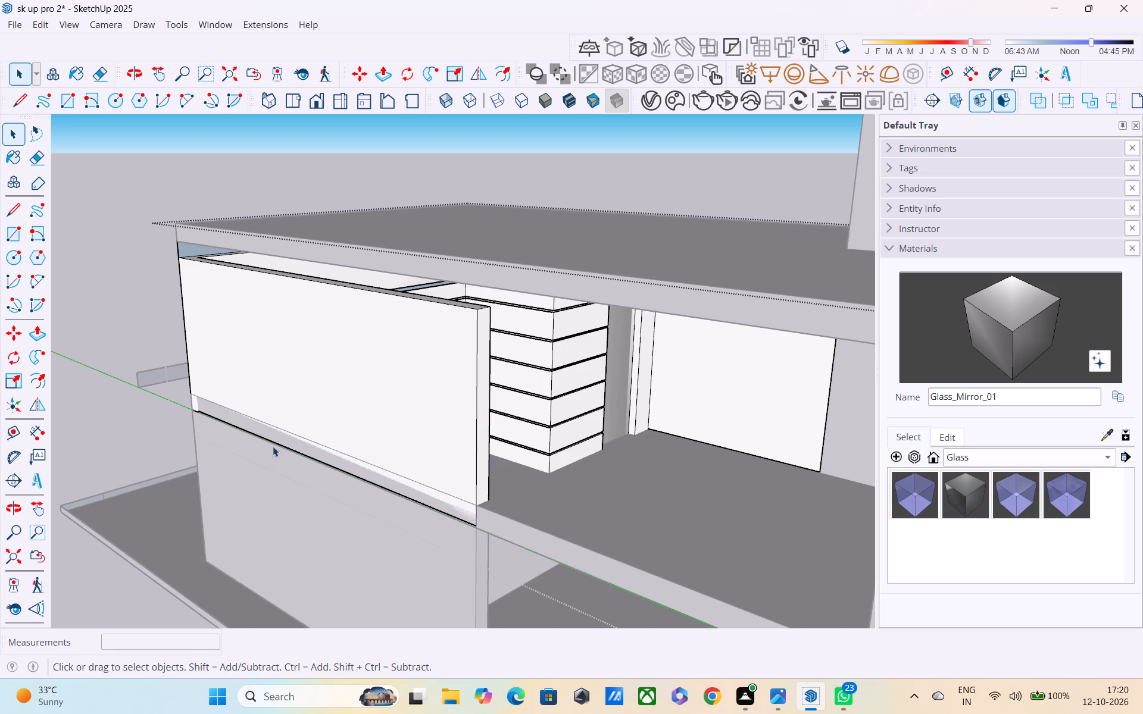
{"action": "scroll", "coordinate": [260, 430], "scroll_direction": "down", "scroll_amount": 2}
{"action": "middle_click_drag", "start_coordinate": [263, 436], "coordinate": [405, 330]}
{"action": "left_click", "coordinate": [147, 316]}
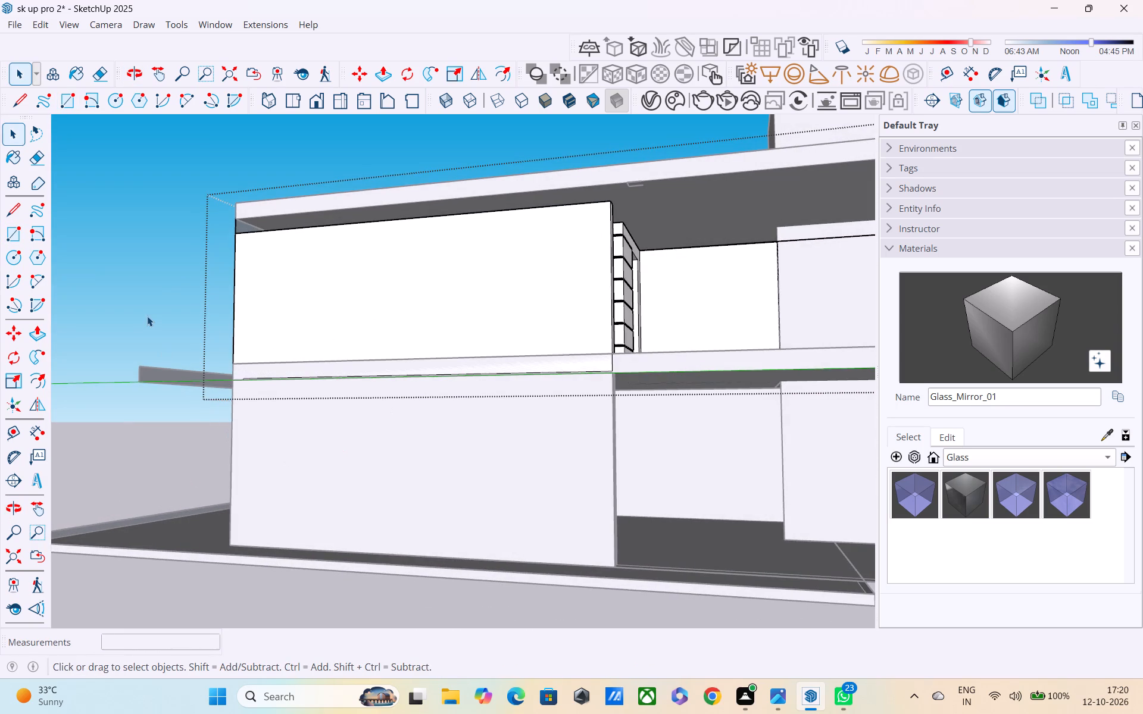
{"action": "middle_click_drag", "start_coordinate": [345, 350], "coordinate": [385, 433]}
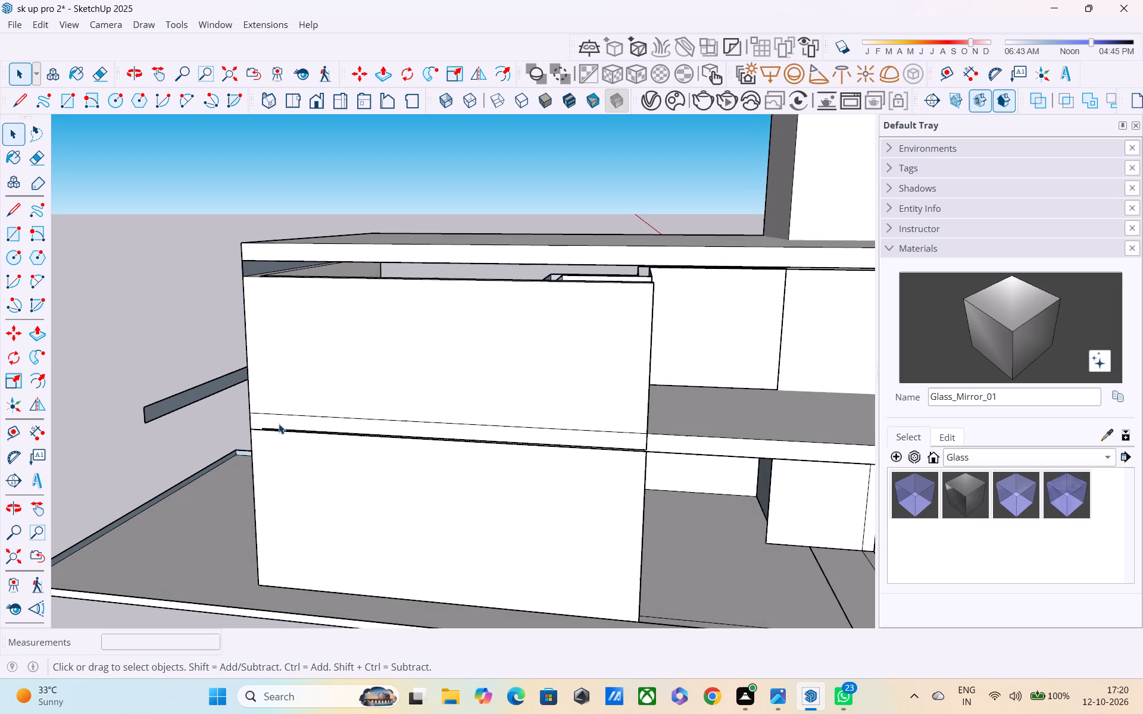
{"action": "key", "text": "m"}
{"action": "left_click", "coordinate": [254, 427]}
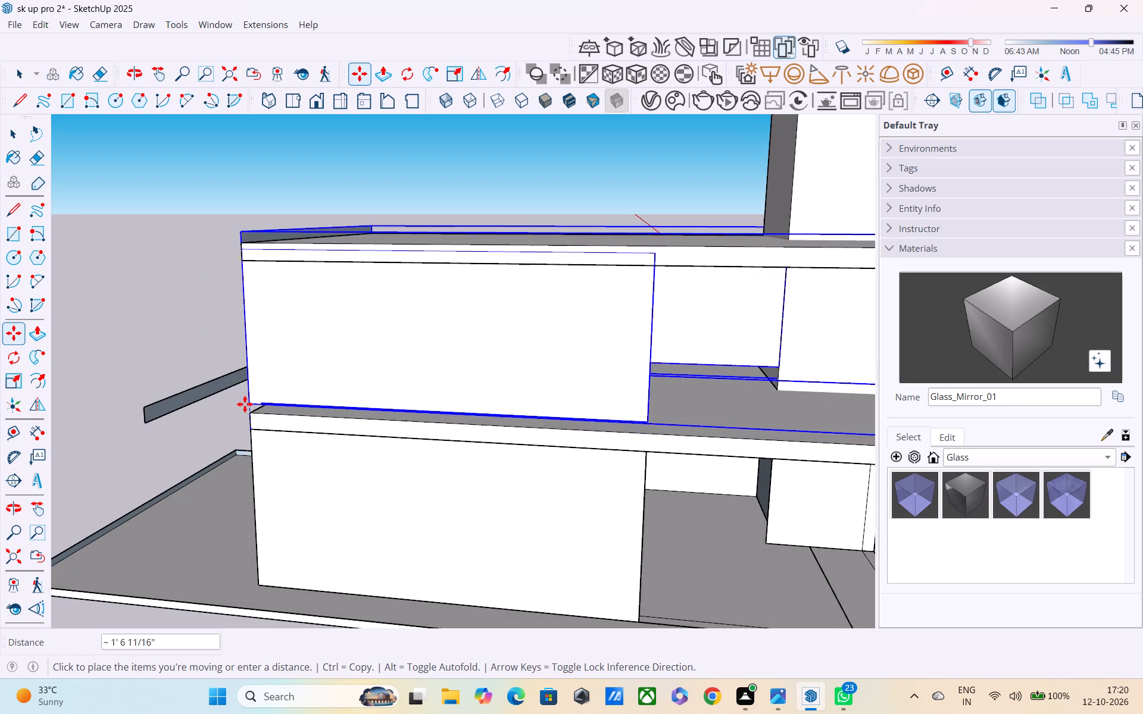
{"action": "left_click", "coordinate": [245, 411]}
Examine the raised upper floor from outside and the base of the side wall between the door wall and the tower.
{"action": "middle_click_drag", "start_coordinate": [479, 412], "coordinate": [470, 409]}
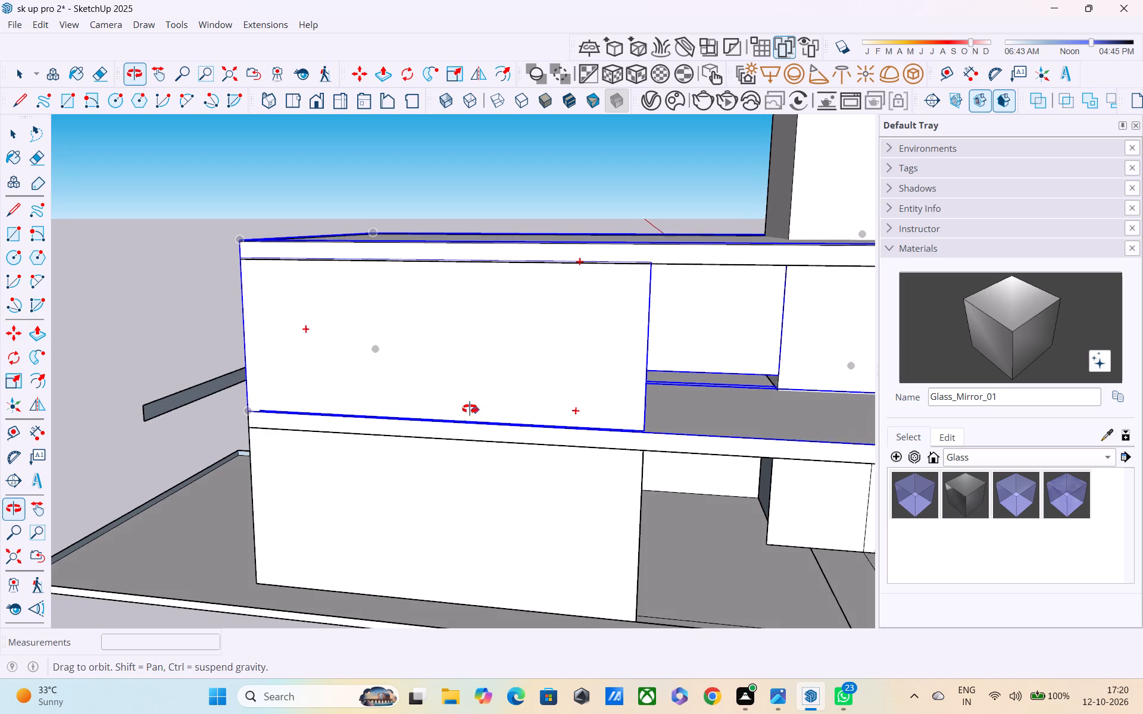
{"action": "middle_click_drag", "start_coordinate": [470, 409], "coordinate": [199, 409]}
{"action": "scroll", "coordinate": [363, 406], "scroll_direction": "down", "scroll_amount": 1}
{"action": "middle_click_drag", "start_coordinate": [479, 391], "coordinate": [495, 322]}
{"action": "scroll", "coordinate": [529, 343], "scroll_direction": "up", "scroll_amount": 2}
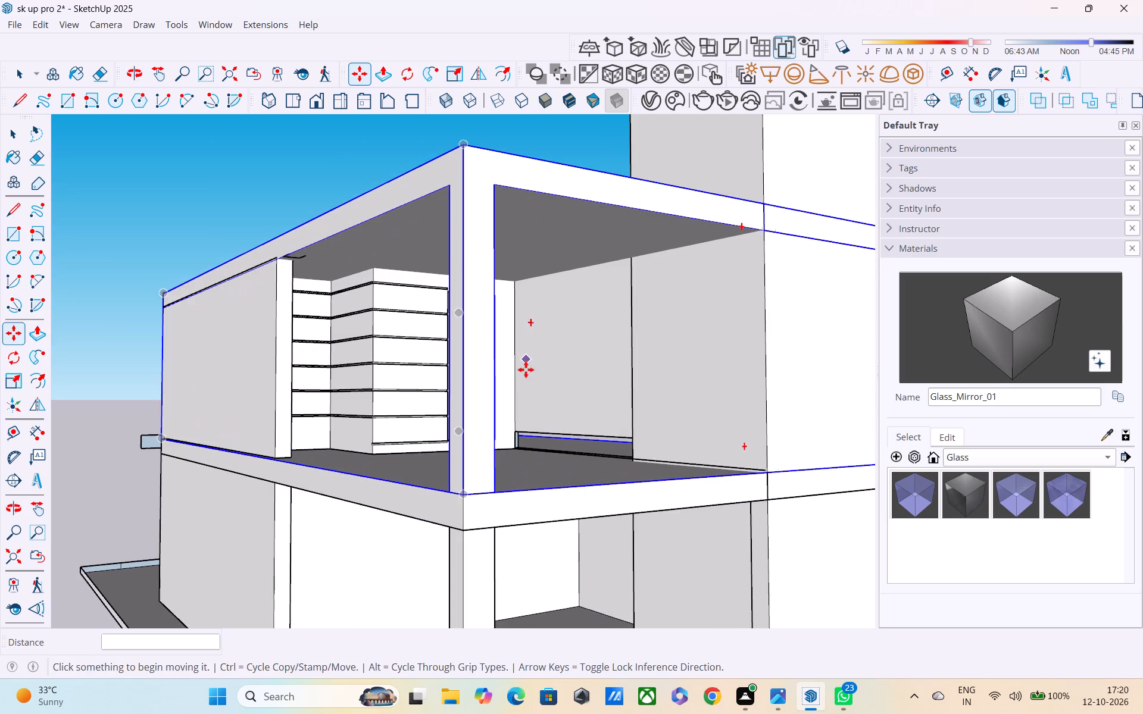
{"action": "middle_click_drag", "start_coordinate": [525, 378], "coordinate": [488, 388]}
{"action": "scroll", "coordinate": [533, 422], "scroll_direction": "up", "scroll_amount": 6}
{"action": "middle_click_drag", "start_coordinate": [524, 461], "coordinate": [510, 431]}
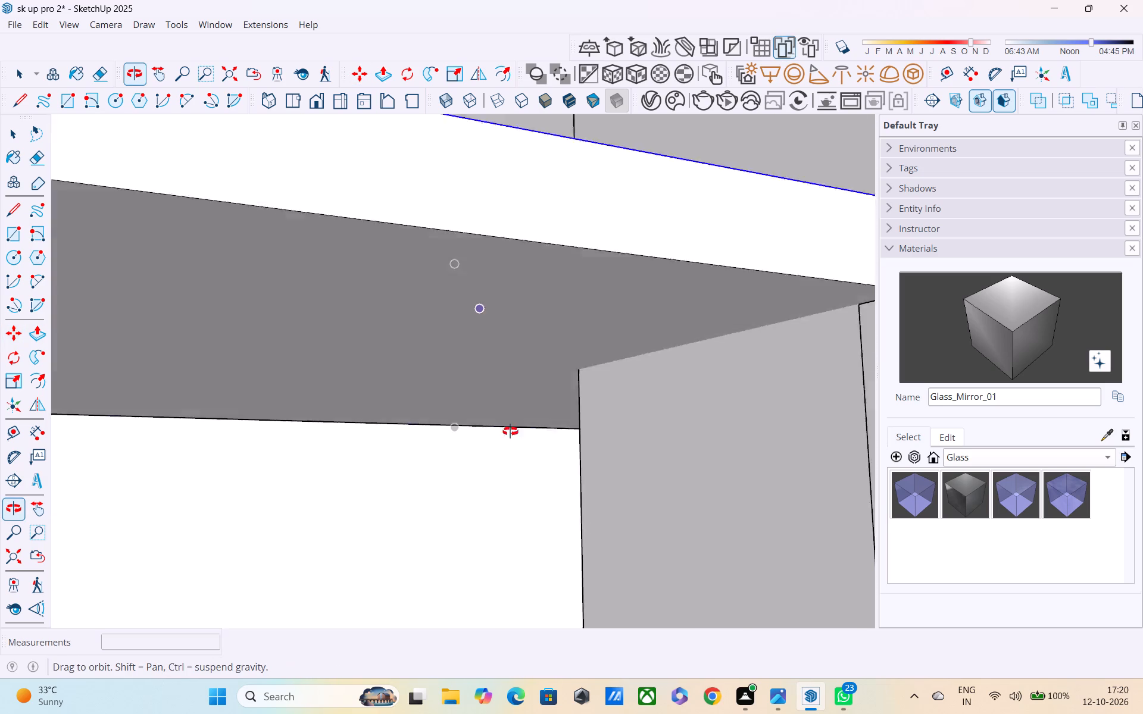
{"action": "middle_click_drag", "start_coordinate": [510, 431], "coordinate": [510, 456]}
{"action": "scroll", "coordinate": [507, 456], "scroll_direction": "up", "scroll_amount": 6}
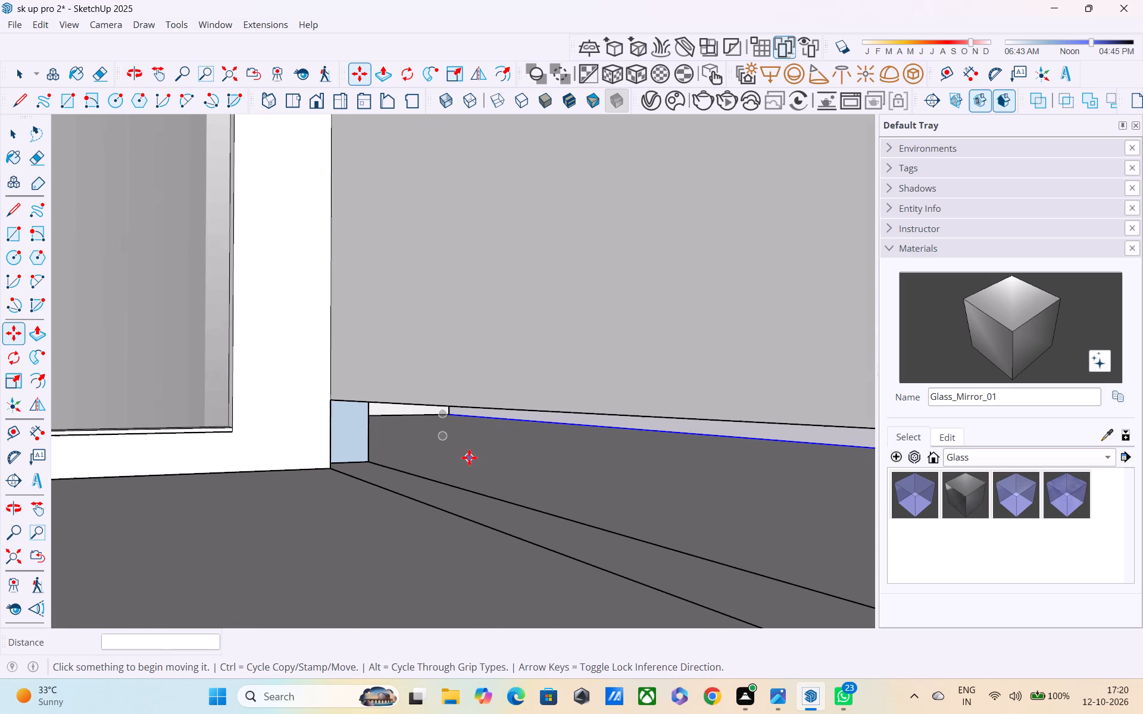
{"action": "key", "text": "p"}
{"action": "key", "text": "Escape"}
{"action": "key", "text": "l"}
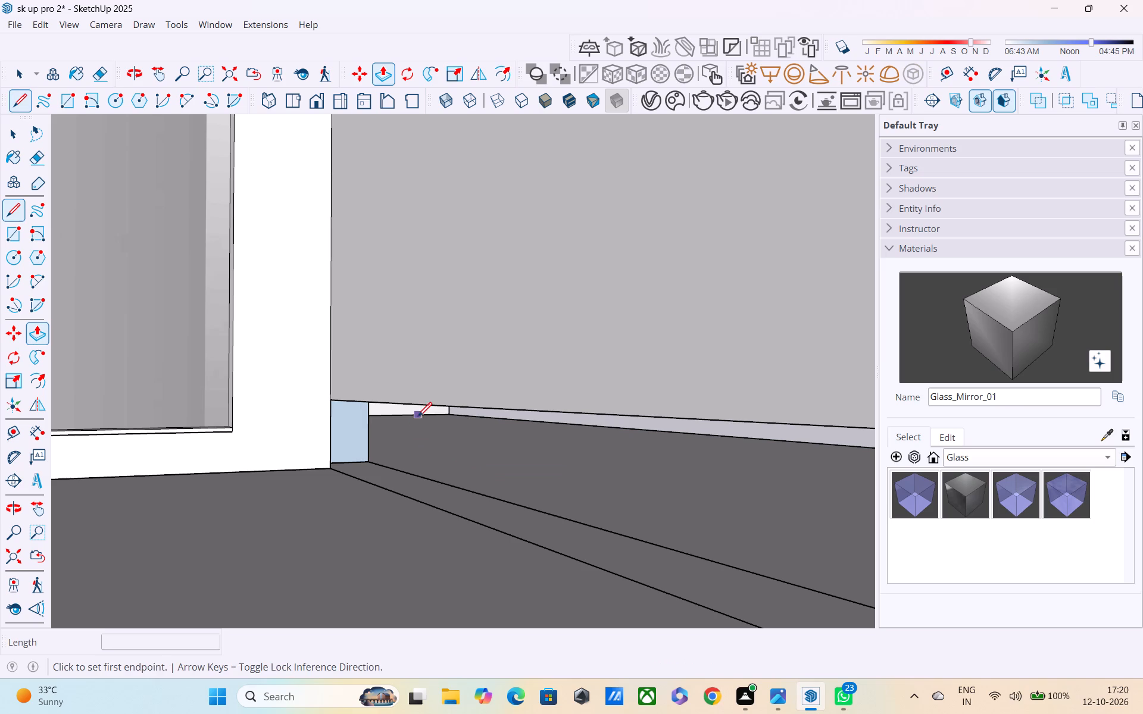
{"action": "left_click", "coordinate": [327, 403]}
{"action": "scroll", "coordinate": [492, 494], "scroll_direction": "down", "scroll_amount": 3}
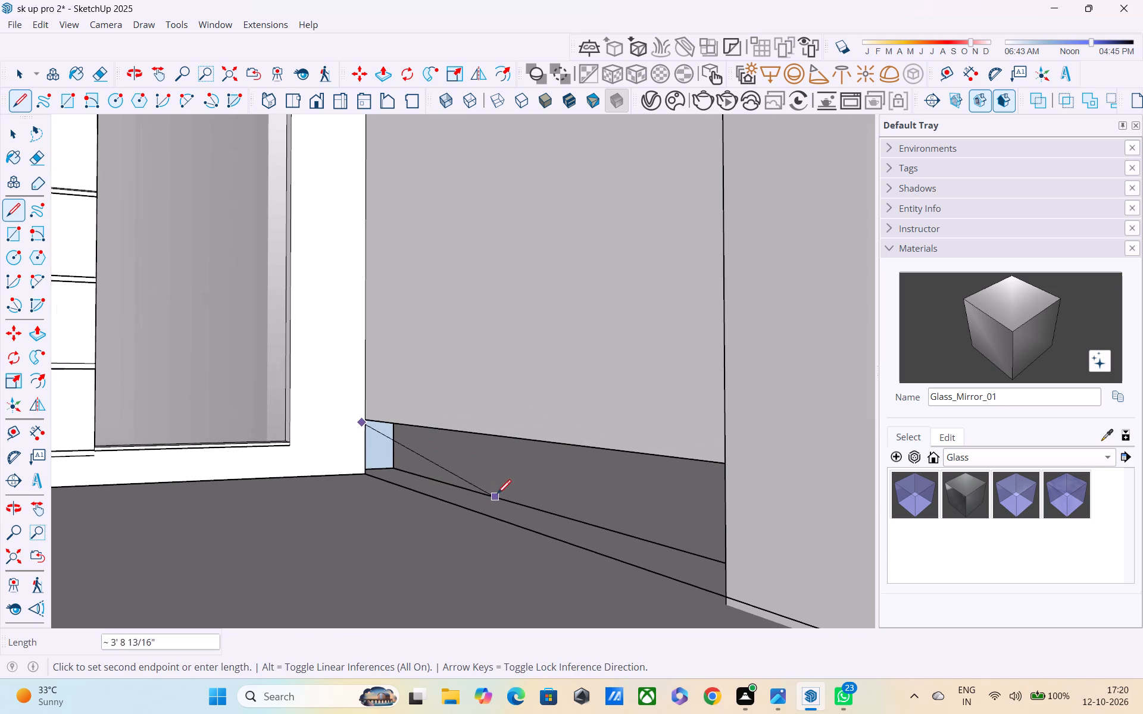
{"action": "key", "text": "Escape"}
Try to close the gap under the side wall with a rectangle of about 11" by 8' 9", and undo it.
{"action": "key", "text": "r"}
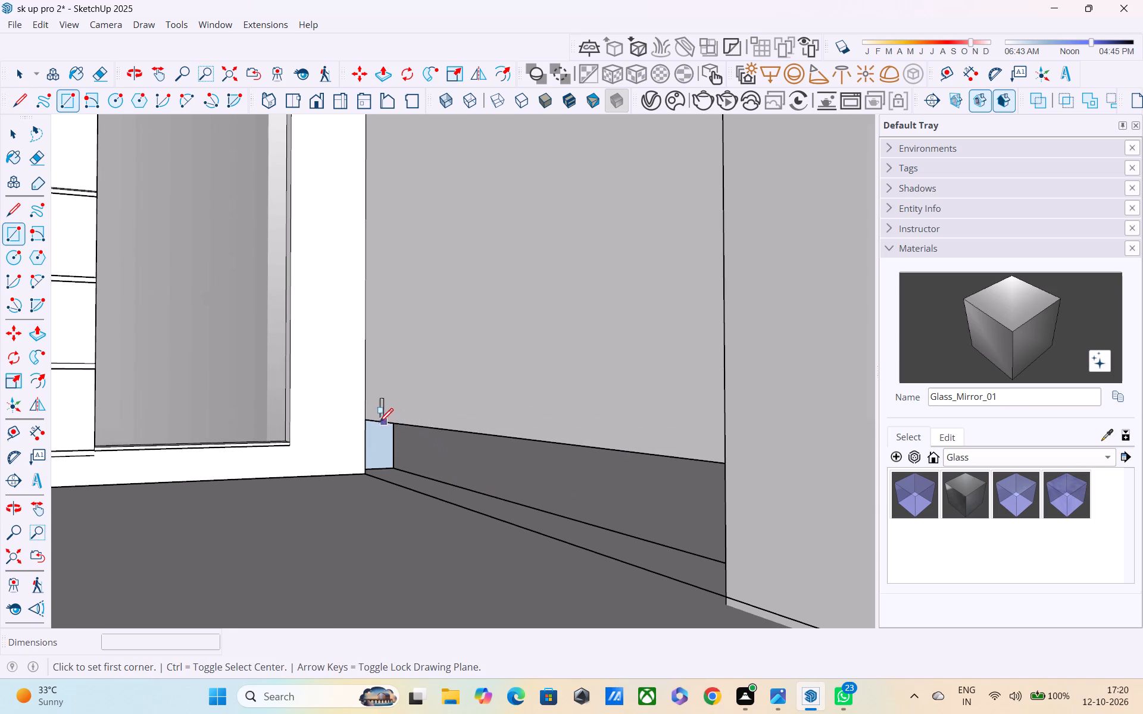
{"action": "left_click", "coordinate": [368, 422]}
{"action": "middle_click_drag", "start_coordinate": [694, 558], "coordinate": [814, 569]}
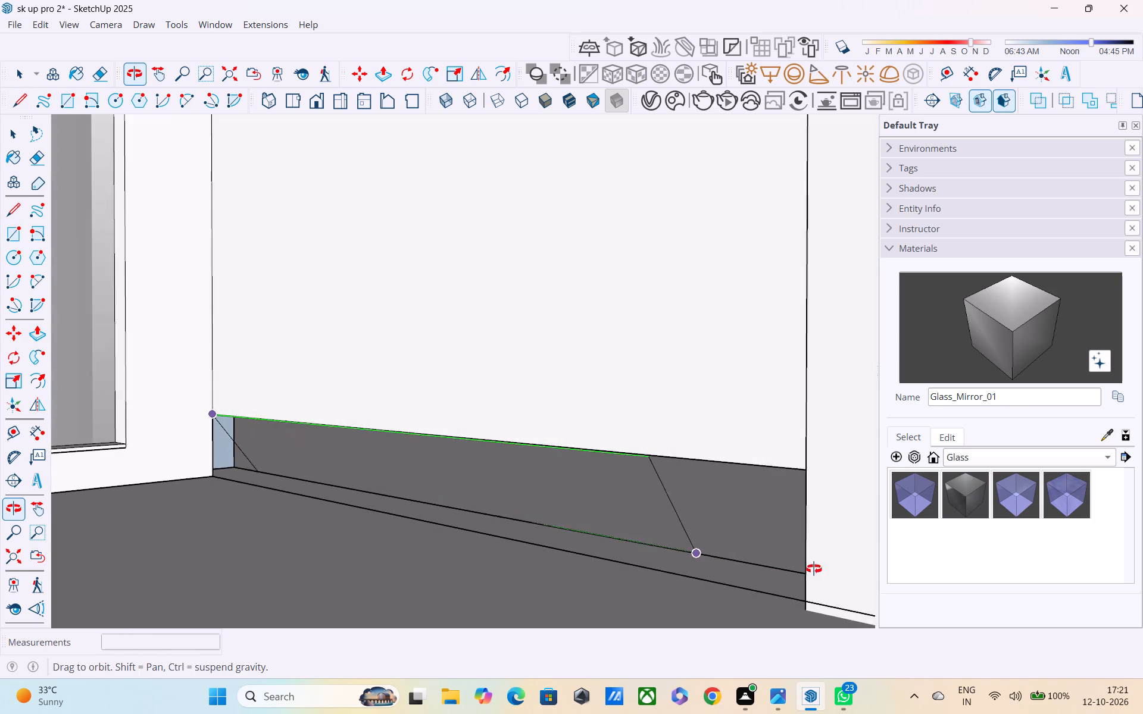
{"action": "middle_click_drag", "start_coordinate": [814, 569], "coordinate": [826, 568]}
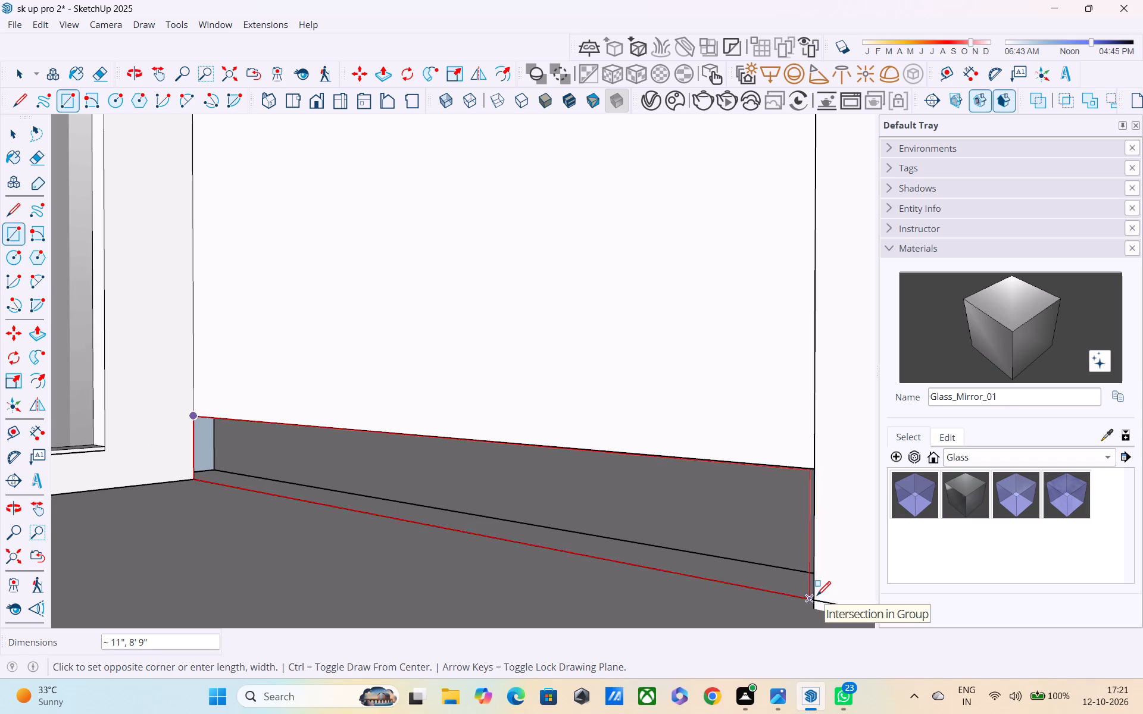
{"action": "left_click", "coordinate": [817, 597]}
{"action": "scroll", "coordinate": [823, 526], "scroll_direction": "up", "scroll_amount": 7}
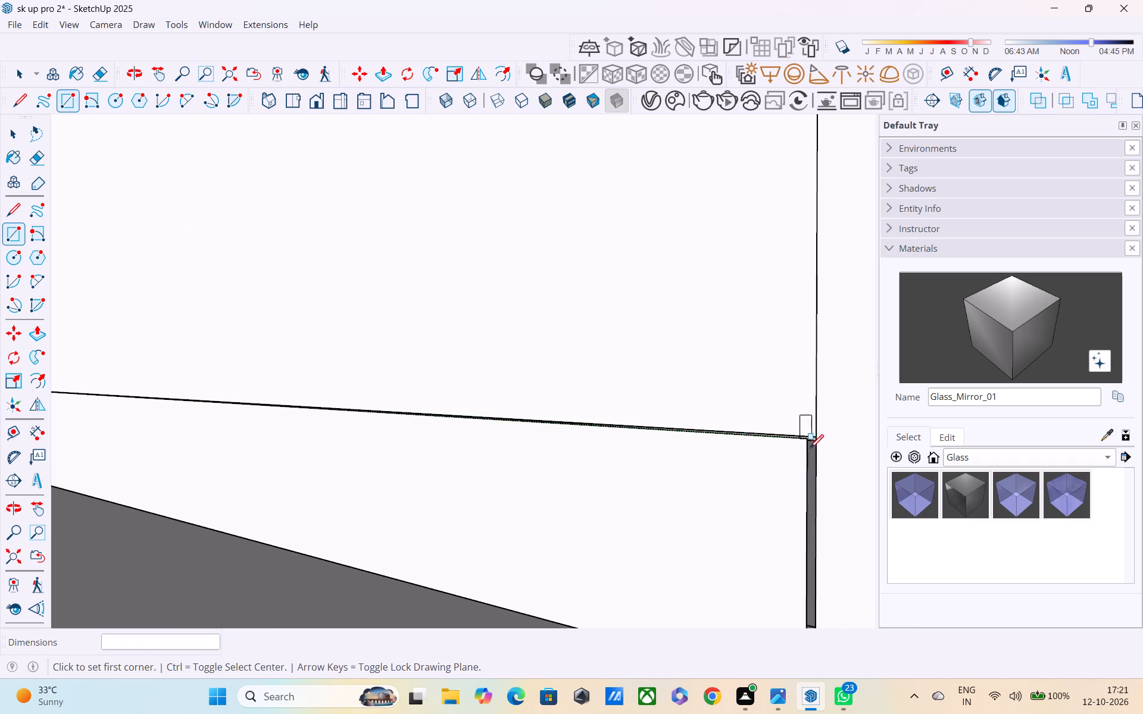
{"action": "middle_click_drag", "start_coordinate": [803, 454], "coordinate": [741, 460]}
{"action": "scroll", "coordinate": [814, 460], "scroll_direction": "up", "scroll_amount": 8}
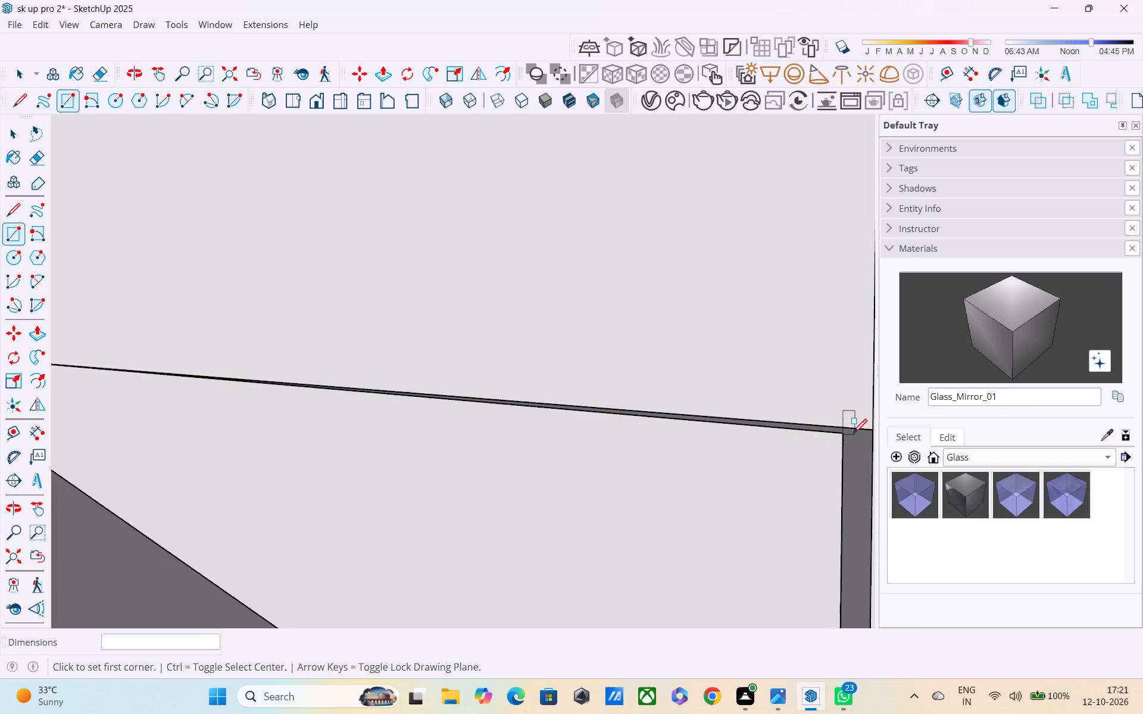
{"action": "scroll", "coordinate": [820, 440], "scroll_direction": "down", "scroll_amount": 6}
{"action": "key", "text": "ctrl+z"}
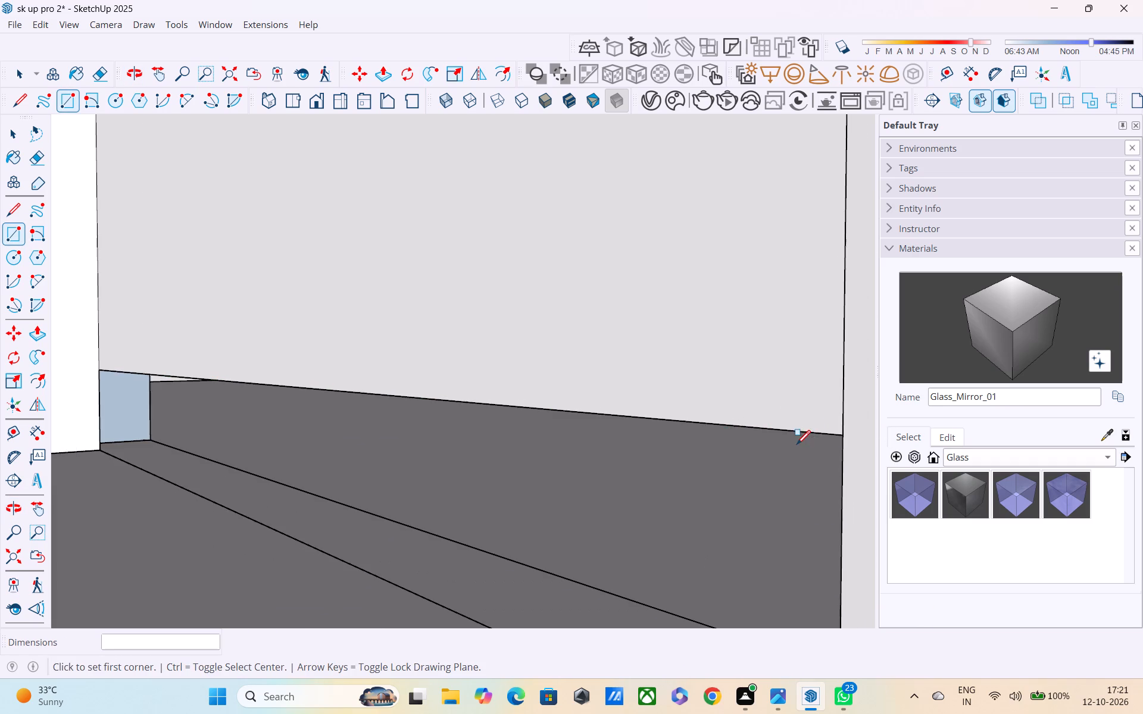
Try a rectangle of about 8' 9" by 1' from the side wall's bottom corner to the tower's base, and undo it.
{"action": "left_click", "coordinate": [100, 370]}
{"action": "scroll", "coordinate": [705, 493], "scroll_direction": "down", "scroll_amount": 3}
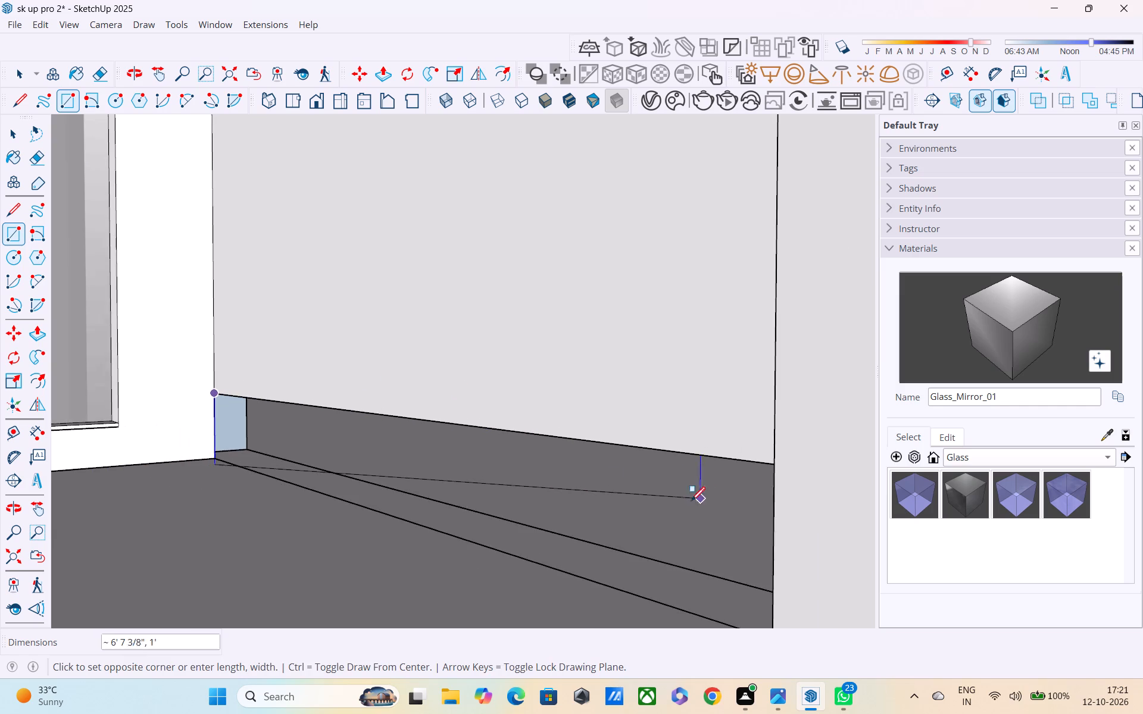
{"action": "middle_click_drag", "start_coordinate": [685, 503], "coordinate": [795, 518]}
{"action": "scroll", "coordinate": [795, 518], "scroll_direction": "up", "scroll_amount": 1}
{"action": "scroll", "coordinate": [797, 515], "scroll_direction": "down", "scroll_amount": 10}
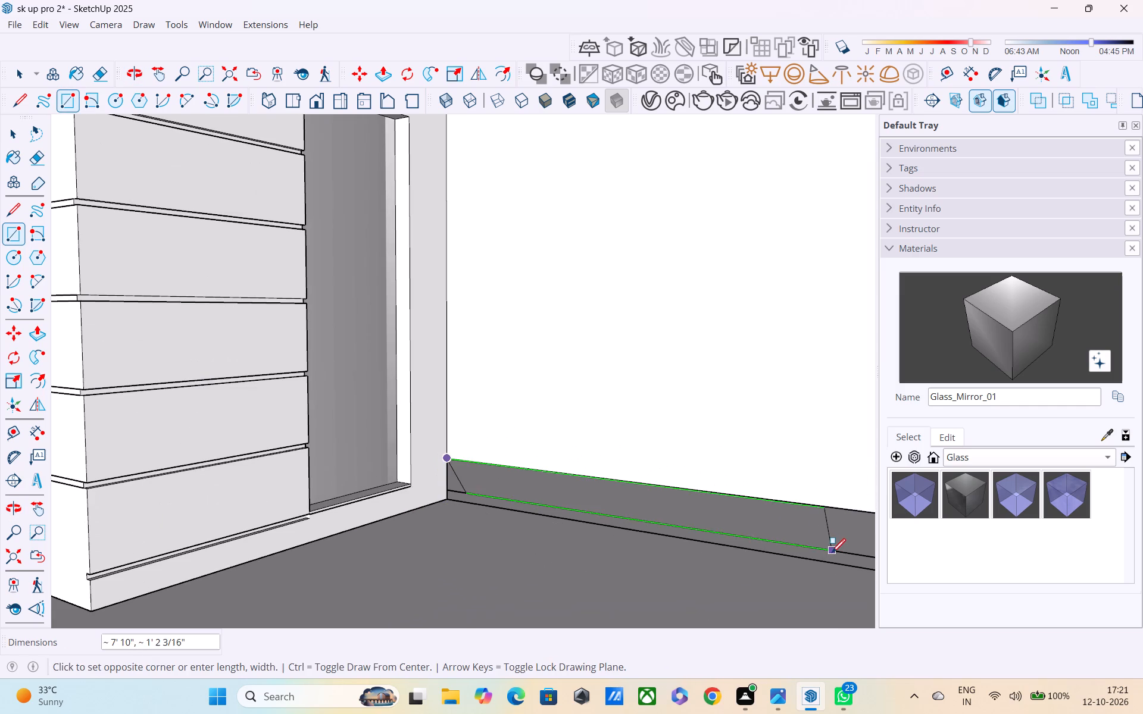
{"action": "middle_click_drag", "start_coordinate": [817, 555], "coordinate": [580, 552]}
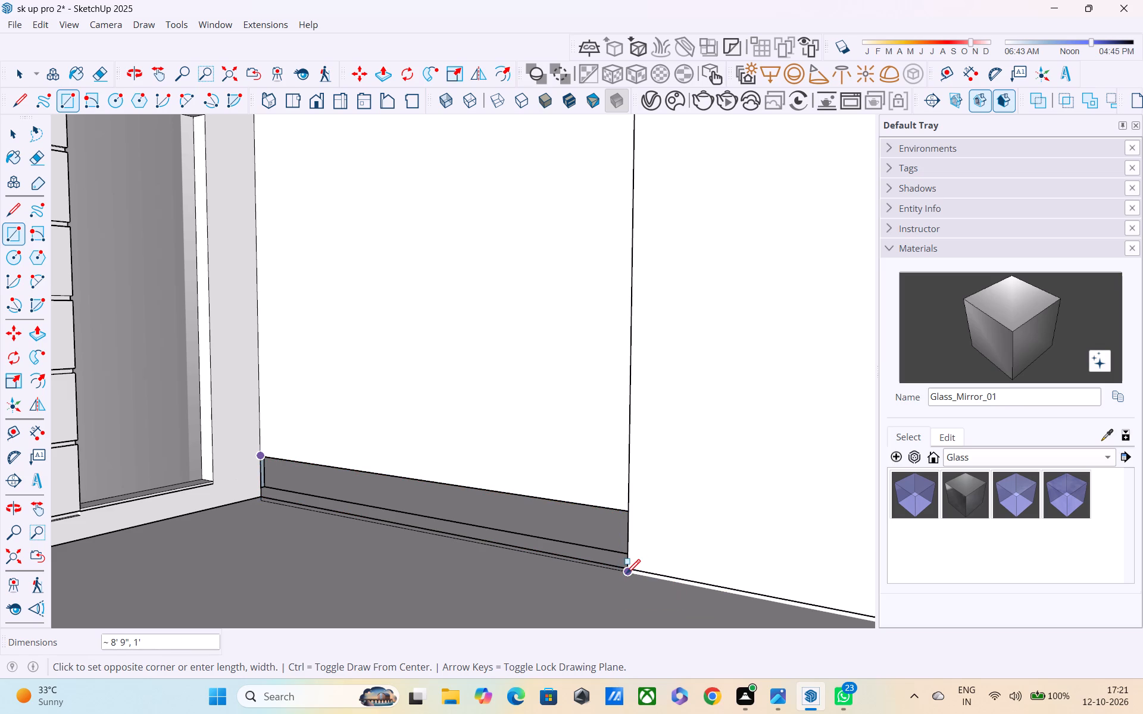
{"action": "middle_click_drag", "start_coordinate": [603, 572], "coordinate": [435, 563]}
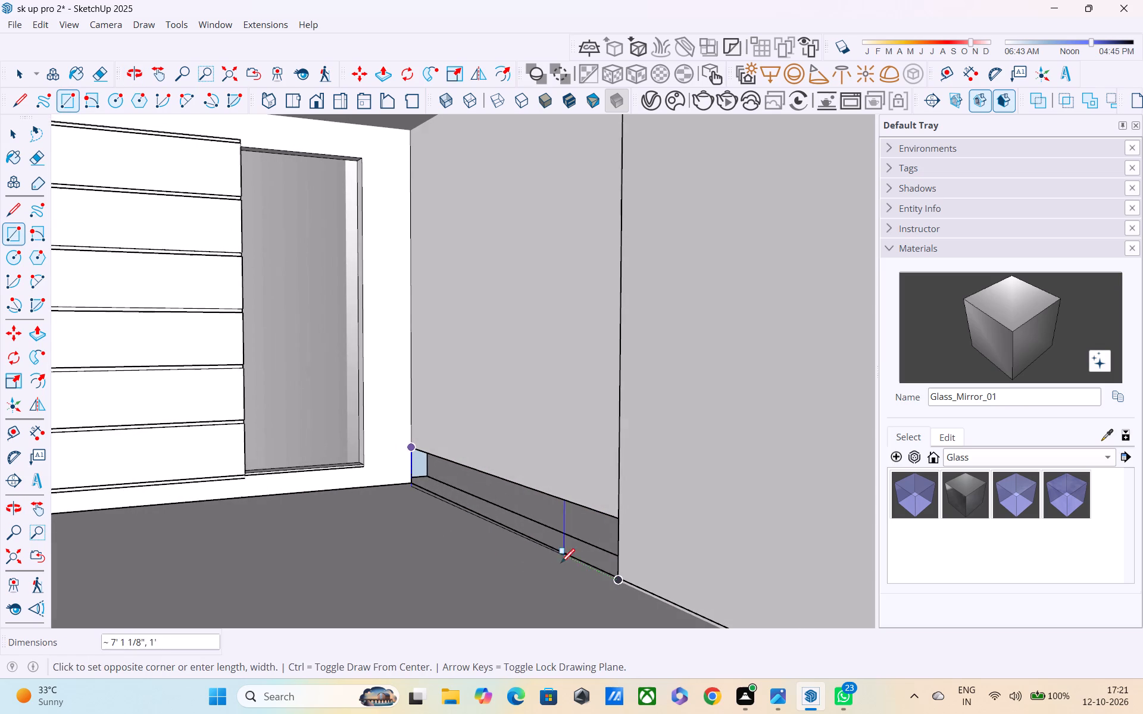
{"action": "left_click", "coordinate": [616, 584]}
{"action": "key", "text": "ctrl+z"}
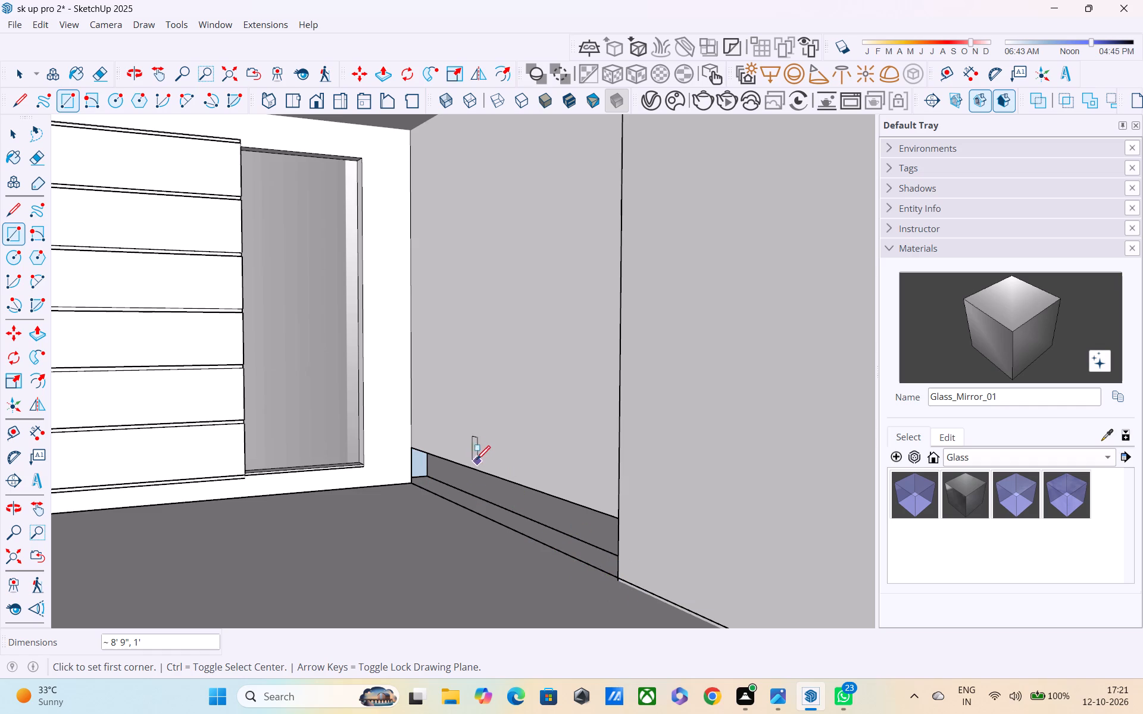
Draw a vertical rectangle of about 8' 9" by 1' filling the gap from the side wall's bottom corner to the tower's base corner.
{"action": "left_click", "coordinate": [418, 451]}
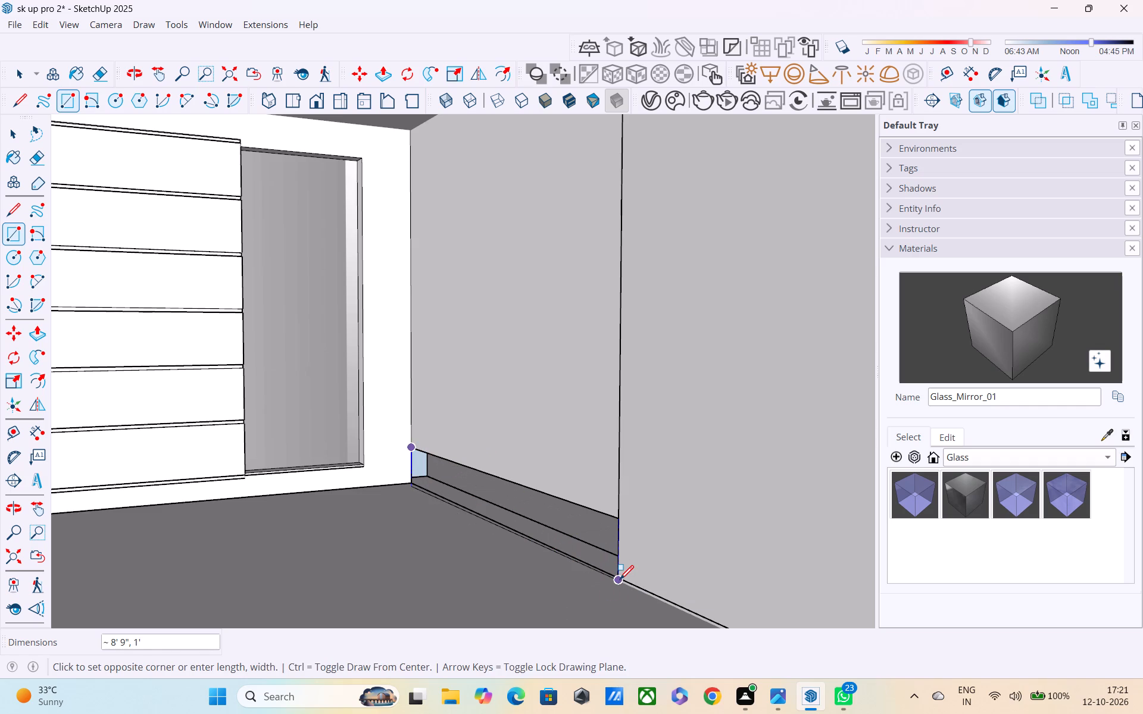
{"action": "left_click", "coordinate": [618, 583]}
{"action": "middle_click_drag", "start_coordinate": [518, 575], "coordinate": [376, 522]}
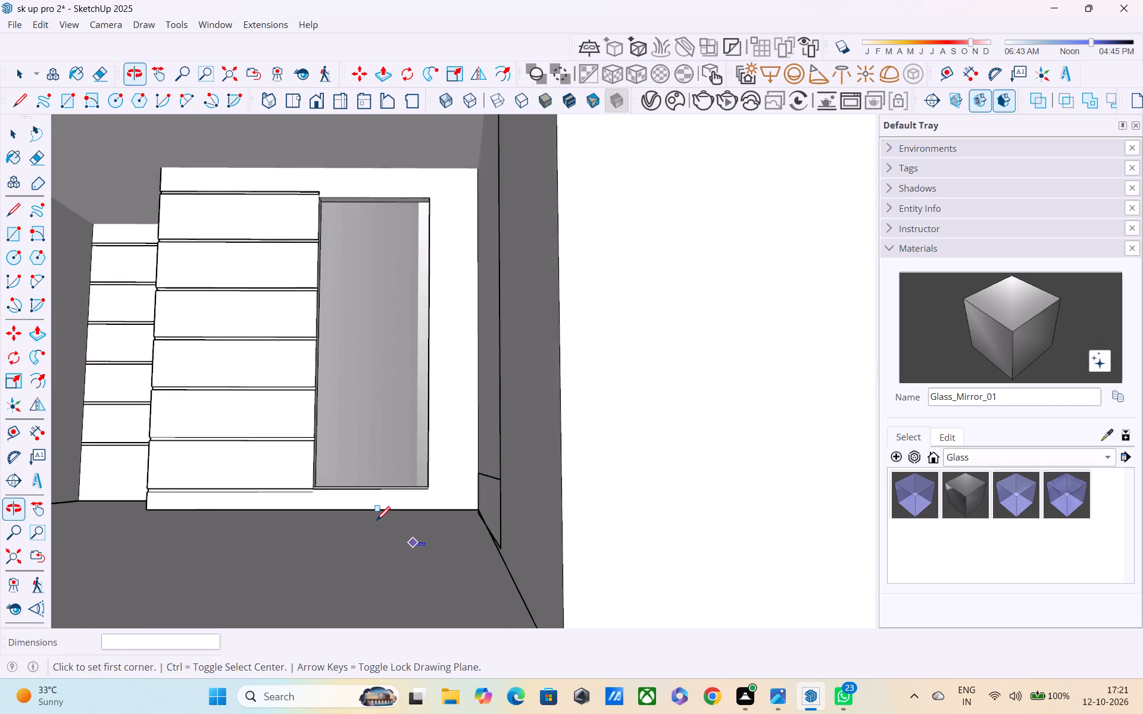
{"action": "middle_click_drag", "start_coordinate": [396, 550], "coordinate": [430, 590]}
{"action": "key", "text": "Escape"}
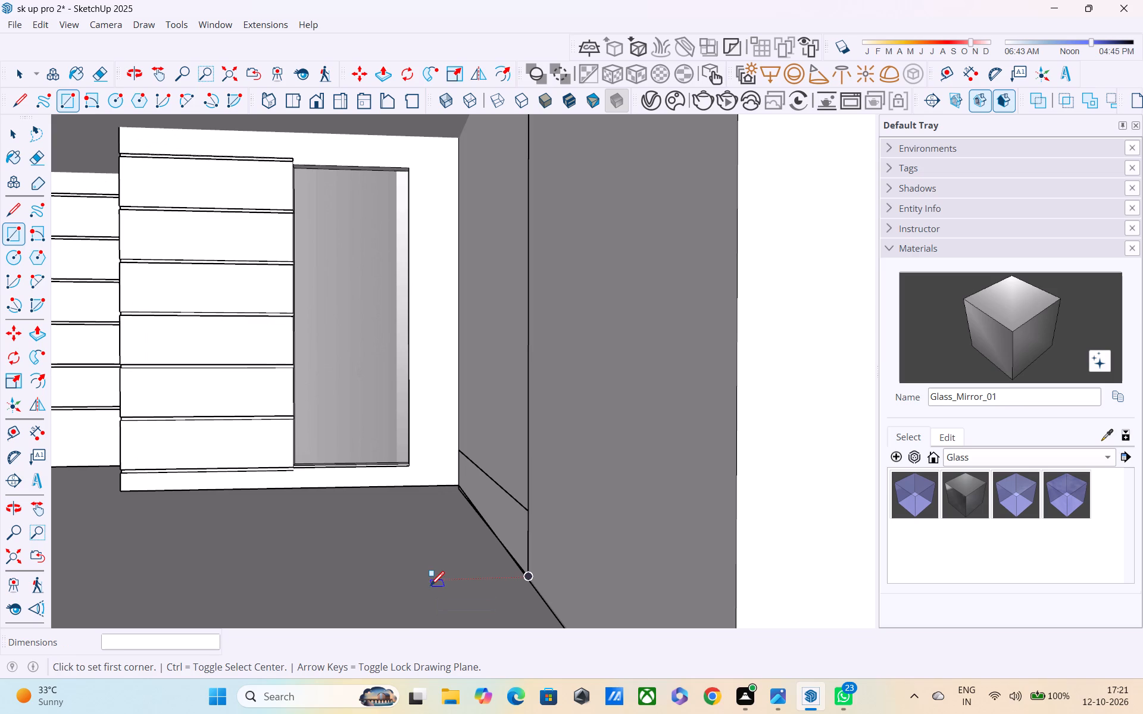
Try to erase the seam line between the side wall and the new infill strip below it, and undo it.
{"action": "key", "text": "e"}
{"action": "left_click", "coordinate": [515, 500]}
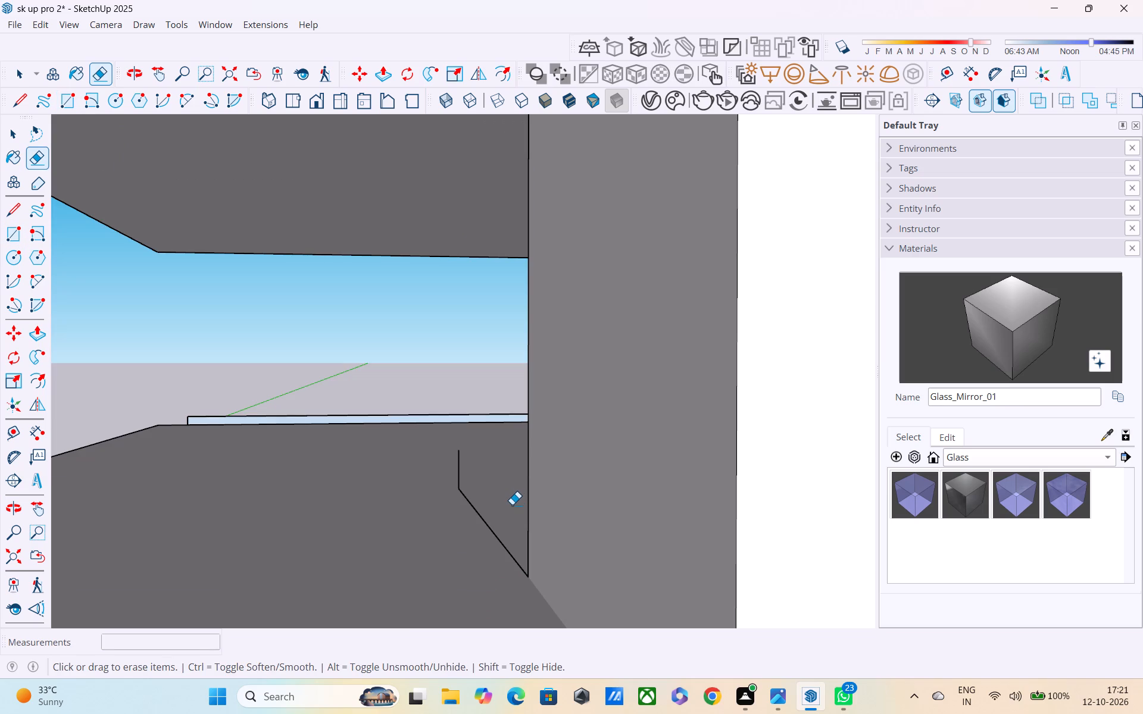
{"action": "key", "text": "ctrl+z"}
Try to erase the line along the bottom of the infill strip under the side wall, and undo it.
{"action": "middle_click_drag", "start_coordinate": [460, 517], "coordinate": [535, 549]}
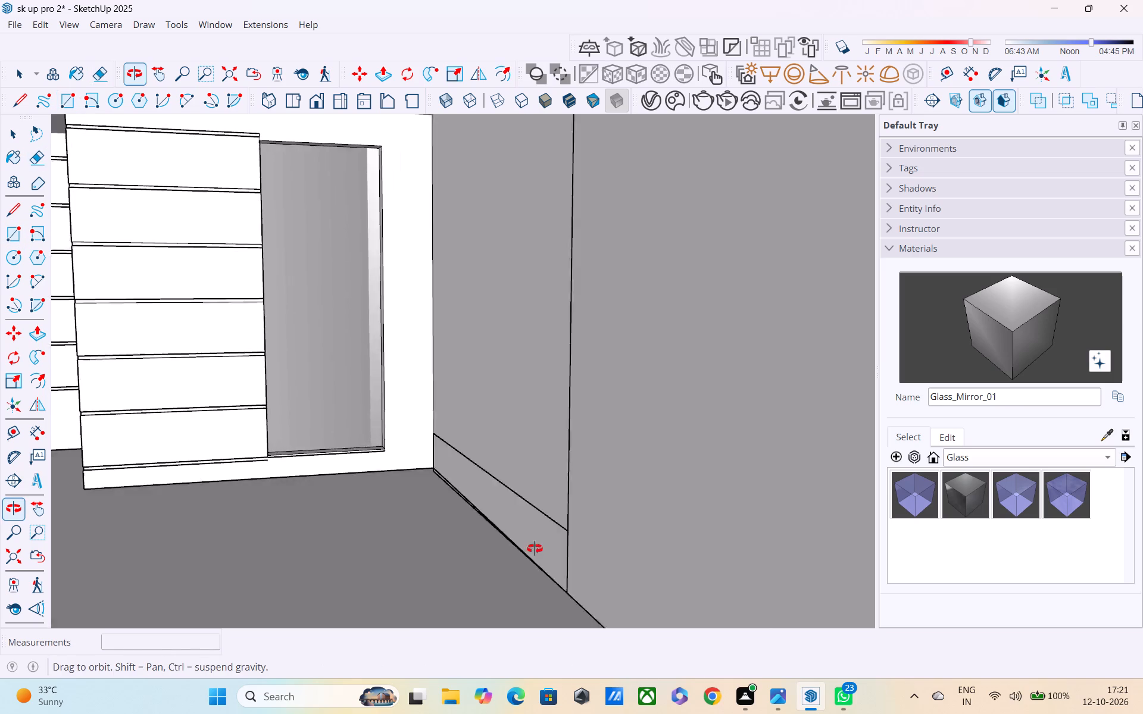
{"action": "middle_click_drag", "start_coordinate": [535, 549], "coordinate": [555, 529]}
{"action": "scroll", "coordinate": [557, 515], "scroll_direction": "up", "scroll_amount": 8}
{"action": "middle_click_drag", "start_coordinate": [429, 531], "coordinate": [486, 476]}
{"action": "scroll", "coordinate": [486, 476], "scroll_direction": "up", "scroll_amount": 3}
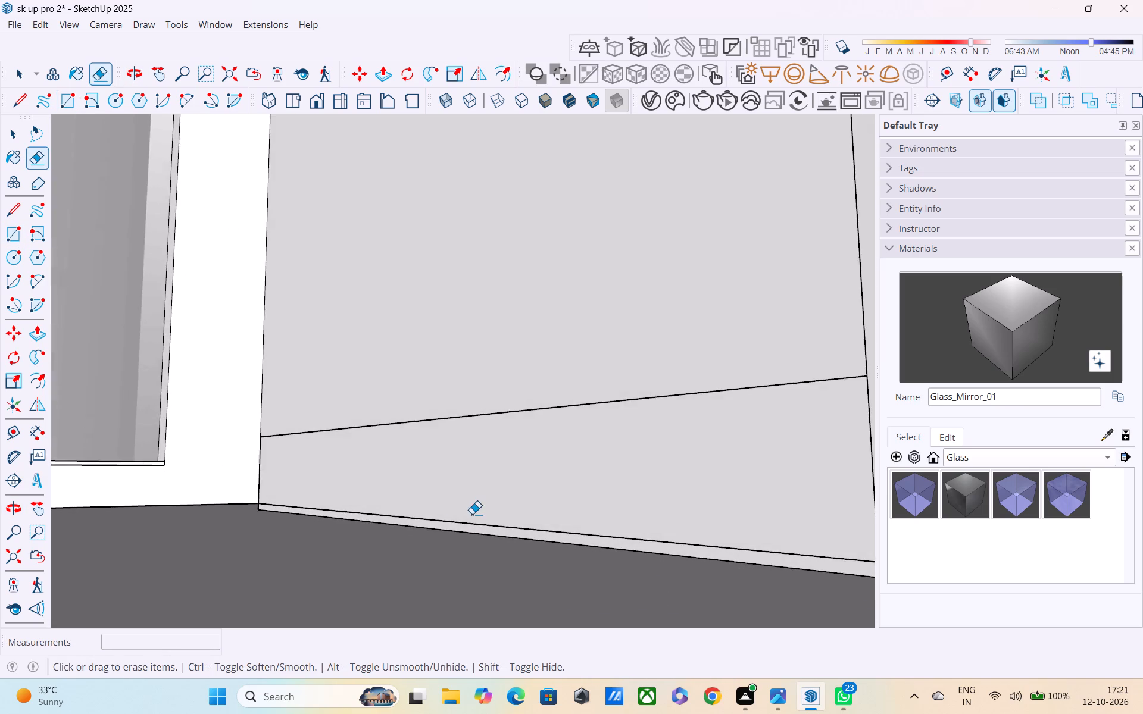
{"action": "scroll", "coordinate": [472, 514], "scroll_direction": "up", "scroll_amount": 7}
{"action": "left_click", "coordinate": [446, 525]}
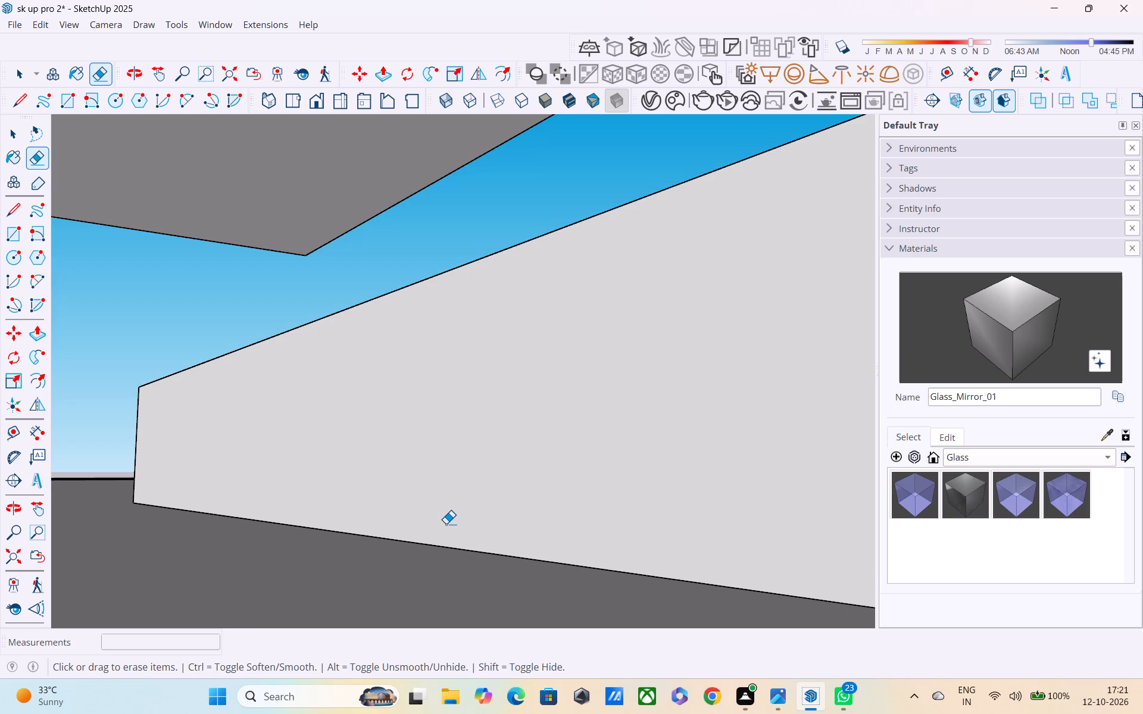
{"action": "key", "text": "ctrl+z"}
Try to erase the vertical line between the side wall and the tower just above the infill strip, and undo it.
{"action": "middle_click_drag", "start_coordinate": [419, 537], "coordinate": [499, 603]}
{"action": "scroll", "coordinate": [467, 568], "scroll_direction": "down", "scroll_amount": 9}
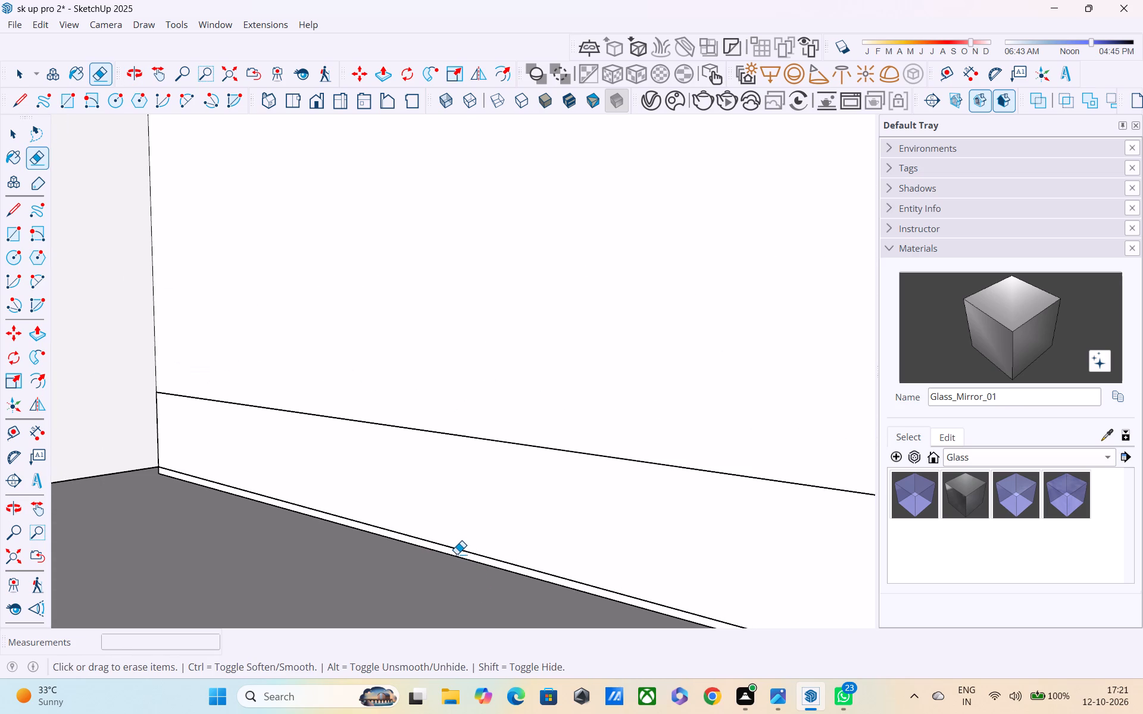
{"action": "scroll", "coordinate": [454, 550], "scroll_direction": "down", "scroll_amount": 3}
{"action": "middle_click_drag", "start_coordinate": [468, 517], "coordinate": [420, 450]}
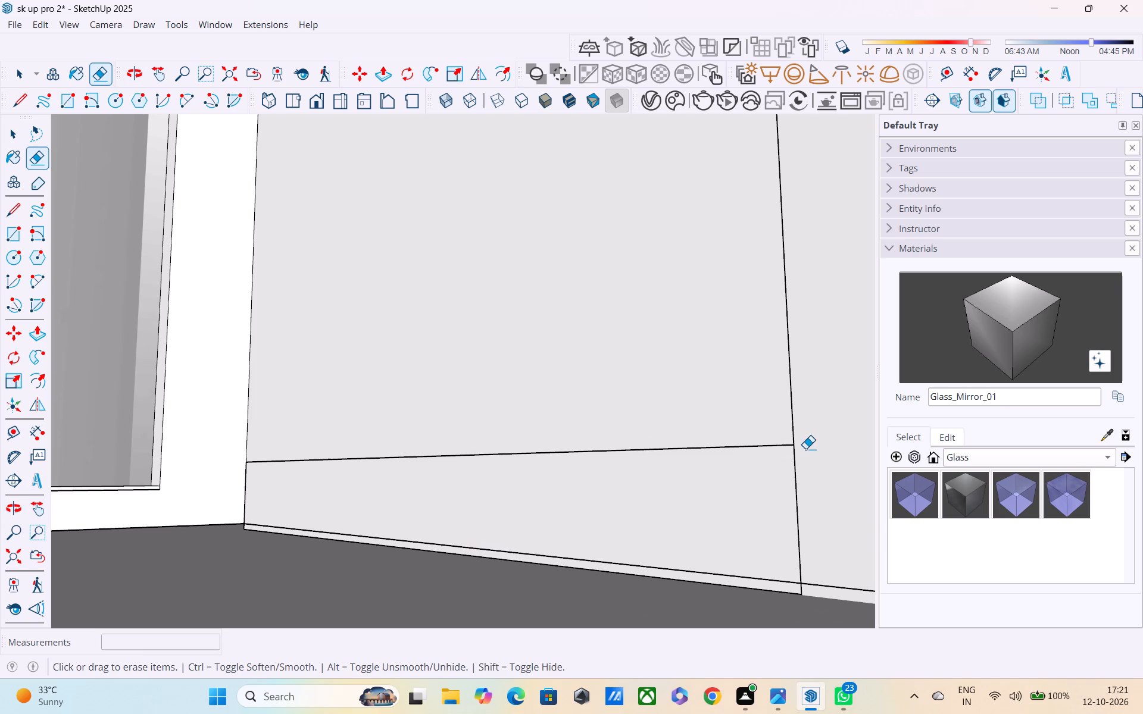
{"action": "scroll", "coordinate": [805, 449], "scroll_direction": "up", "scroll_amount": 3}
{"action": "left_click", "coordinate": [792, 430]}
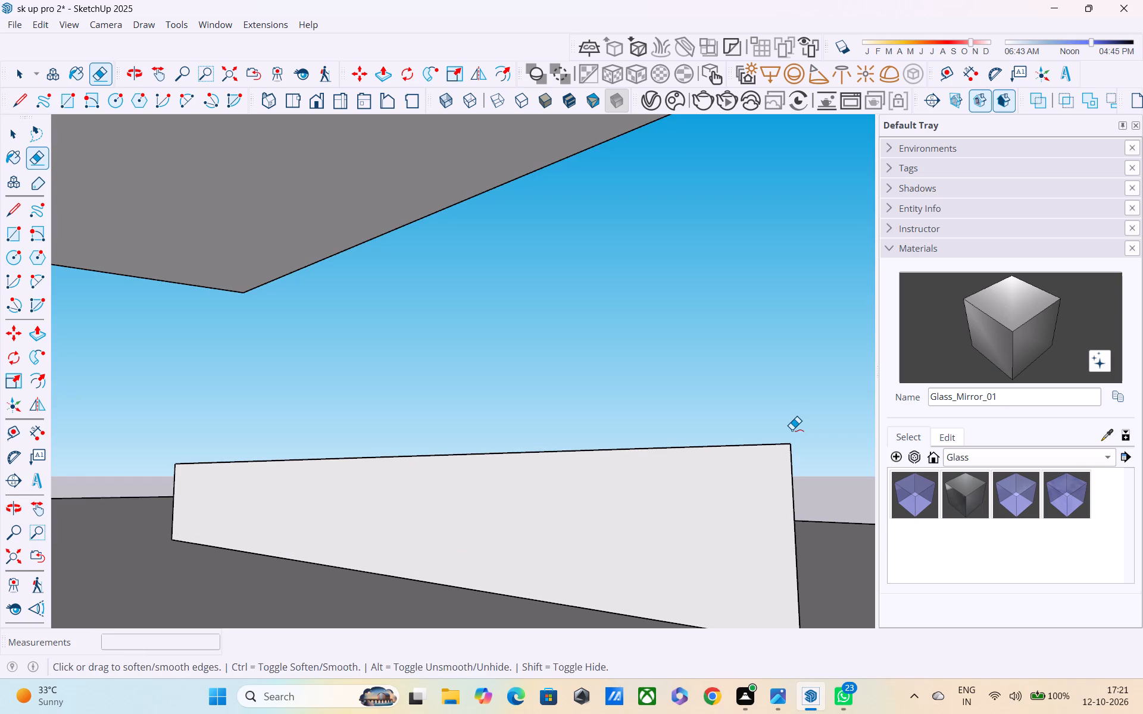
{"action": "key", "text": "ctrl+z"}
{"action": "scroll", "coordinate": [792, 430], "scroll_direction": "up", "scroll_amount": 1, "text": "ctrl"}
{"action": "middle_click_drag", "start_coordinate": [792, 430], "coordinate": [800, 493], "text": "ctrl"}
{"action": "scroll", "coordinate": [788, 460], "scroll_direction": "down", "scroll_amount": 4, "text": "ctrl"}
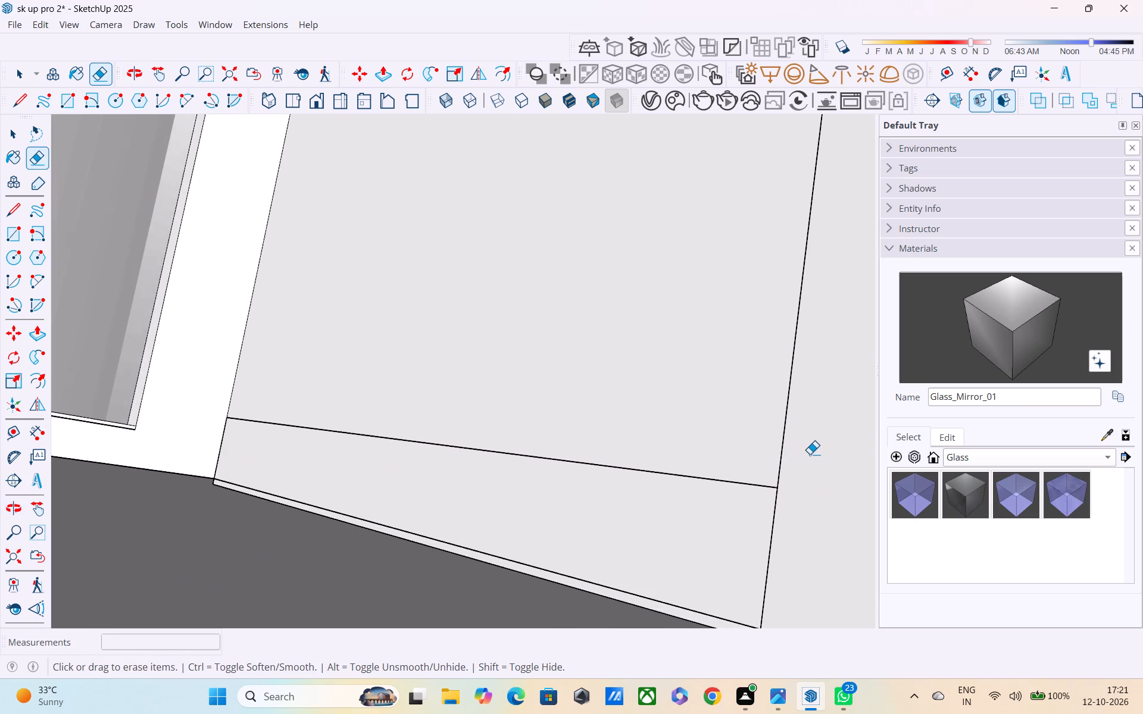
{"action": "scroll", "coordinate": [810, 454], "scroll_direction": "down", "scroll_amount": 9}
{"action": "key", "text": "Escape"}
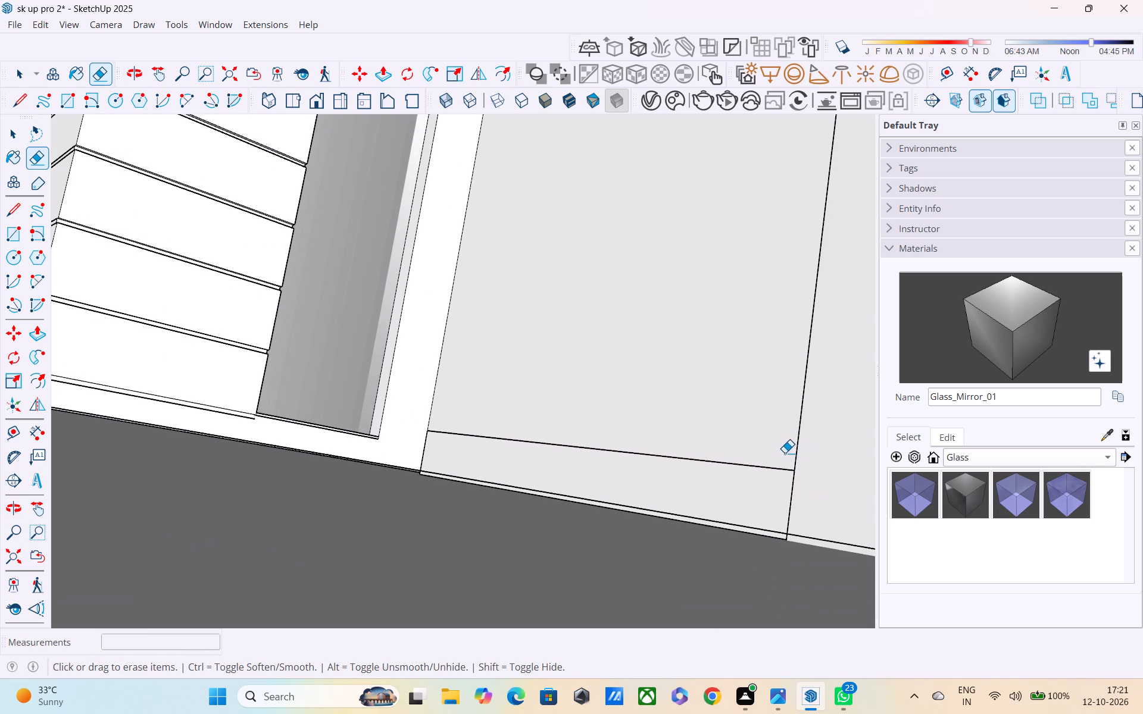
Examine the whole building from outside, comparing both floors, the intermediate slab and the tower.
{"action": "scroll", "coordinate": [785, 453], "scroll_direction": "down", "scroll_amount": 19}
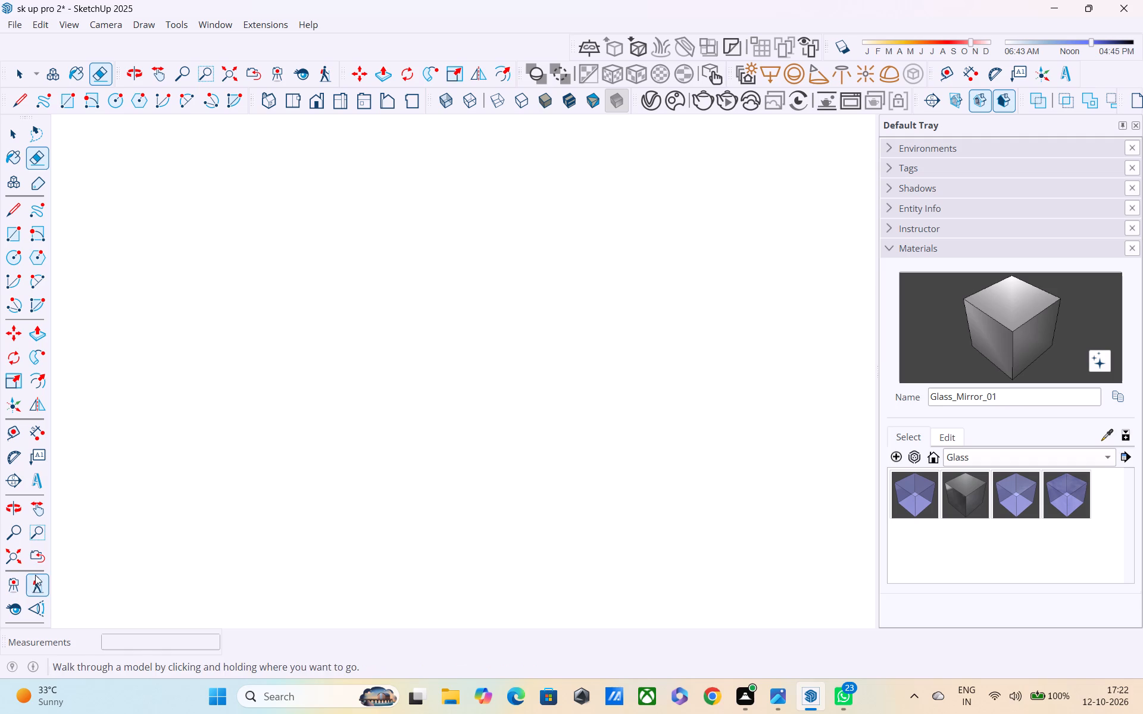
{"action": "left_click", "coordinate": [15, 560]}
{"action": "scroll", "coordinate": [19, 560], "scroll_direction": "down", "scroll_amount": 3}
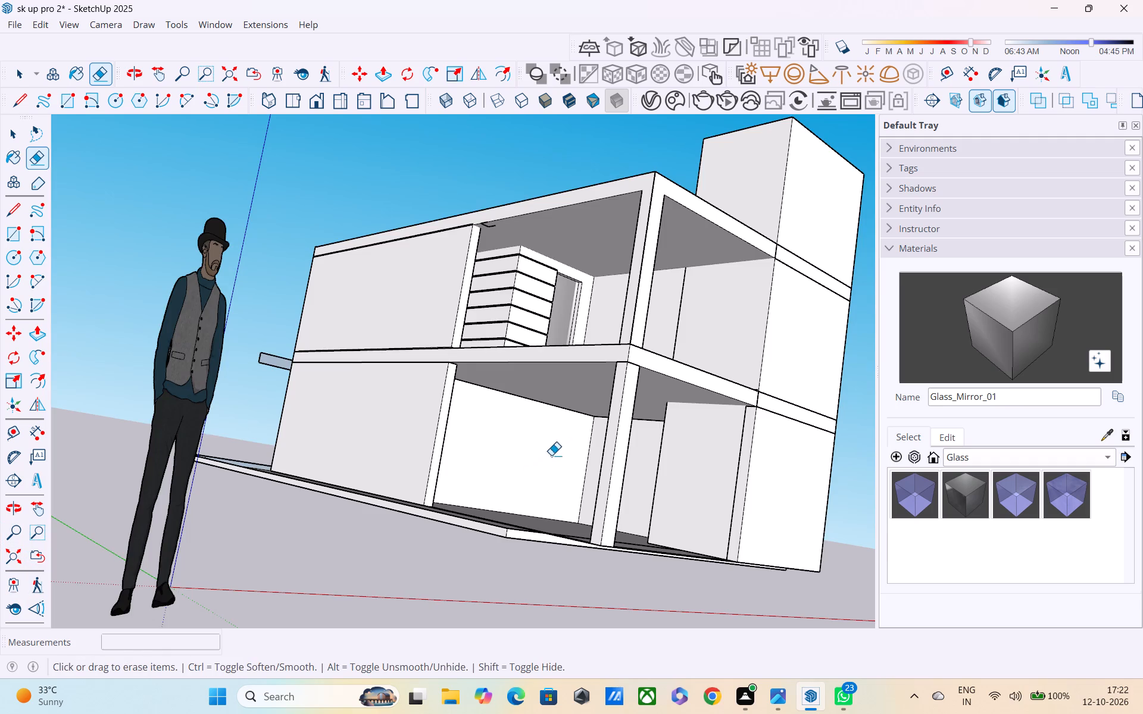
{"action": "scroll", "coordinate": [571, 446], "scroll_direction": "down", "scroll_amount": 1}
{"action": "middle_click_drag", "start_coordinate": [660, 434], "coordinate": [460, 475]}
{"action": "scroll", "coordinate": [461, 475], "scroll_direction": "up", "scroll_amount": 1}
{"action": "scroll", "coordinate": [495, 459], "scroll_direction": "down", "scroll_amount": 5}
{"action": "middle_click_drag", "start_coordinate": [563, 472], "coordinate": [523, 453], "text": "shift"}
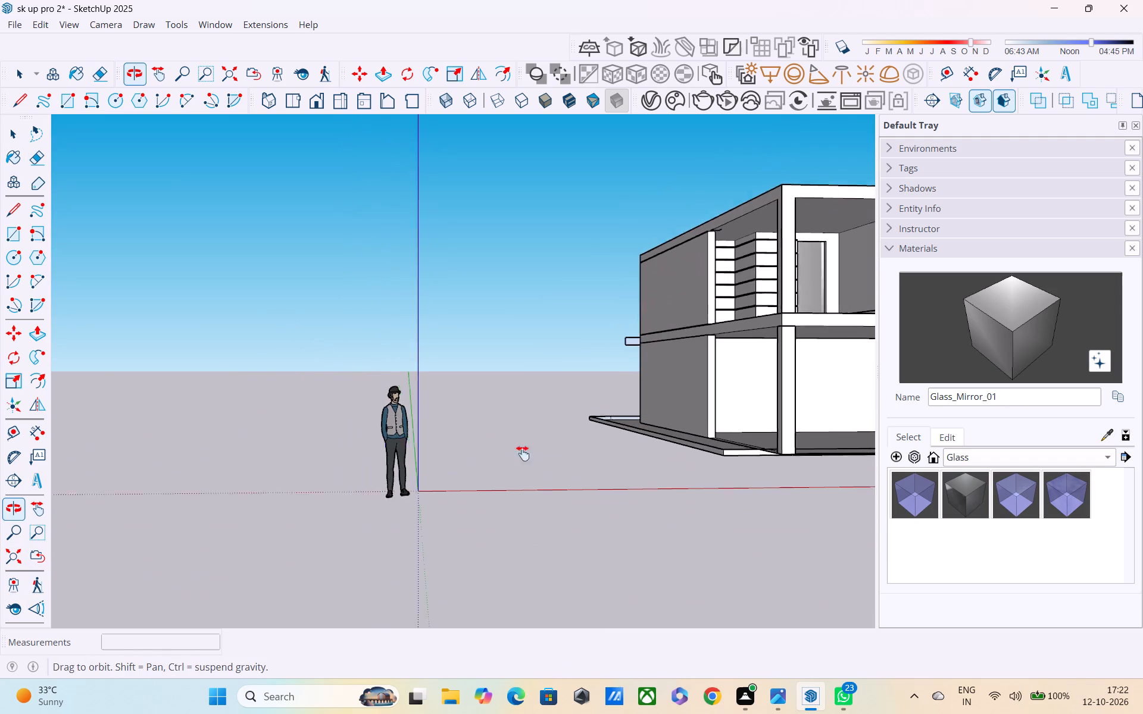
{"action": "middle_click_drag", "start_coordinate": [523, 453], "coordinate": [331, 499], "text": "shift"}
{"action": "middle_click_drag", "start_coordinate": [817, 360], "coordinate": [665, 385]}
{"action": "scroll", "coordinate": [680, 382], "scroll_direction": "down", "scroll_amount": 4}
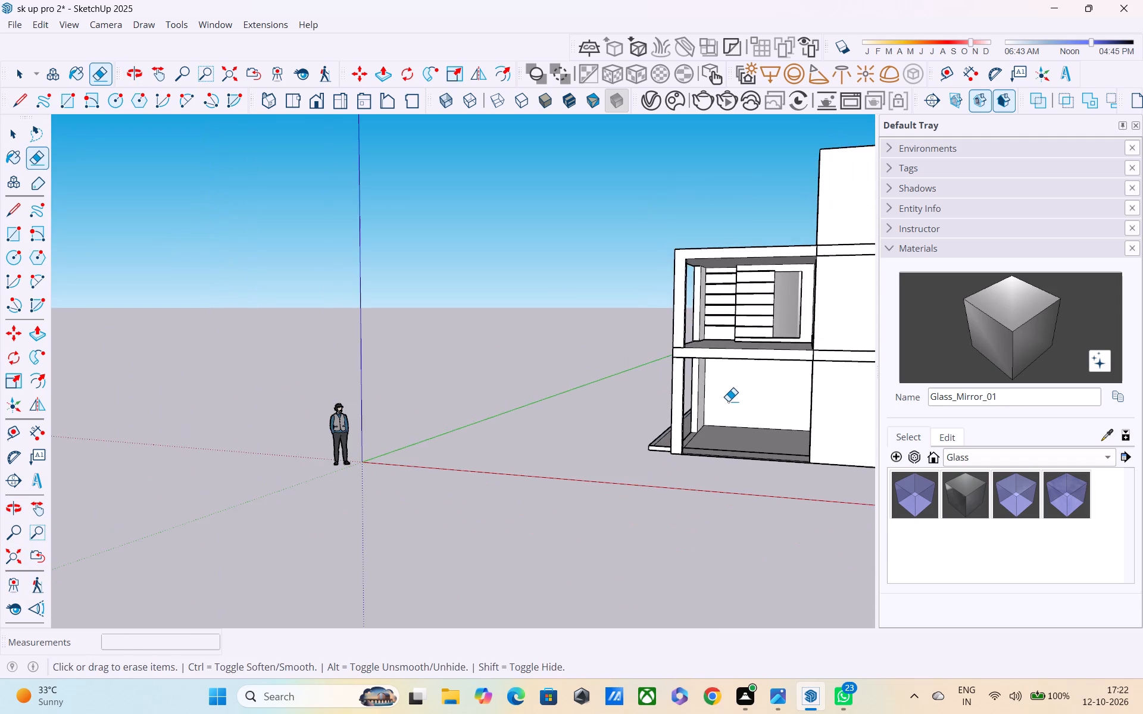
{"action": "middle_click_drag", "start_coordinate": [729, 400], "coordinate": [651, 353], "text": "shift"}
{"action": "scroll", "coordinate": [651, 353], "scroll_direction": "up", "scroll_amount": 1, "text": "shift"}
{"action": "scroll", "coordinate": [651, 353], "scroll_direction": "down", "scroll_amount": 4, "text": "shift"}
{"action": "scroll", "coordinate": [656, 373], "scroll_direction": "down", "scroll_amount": 3}
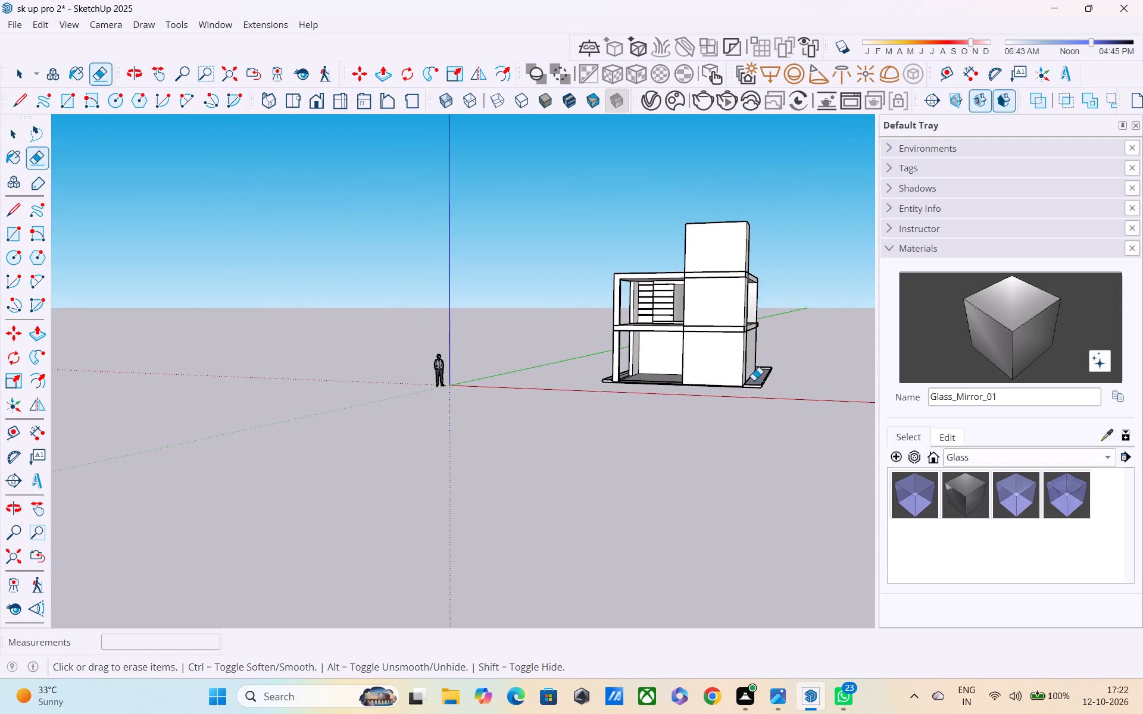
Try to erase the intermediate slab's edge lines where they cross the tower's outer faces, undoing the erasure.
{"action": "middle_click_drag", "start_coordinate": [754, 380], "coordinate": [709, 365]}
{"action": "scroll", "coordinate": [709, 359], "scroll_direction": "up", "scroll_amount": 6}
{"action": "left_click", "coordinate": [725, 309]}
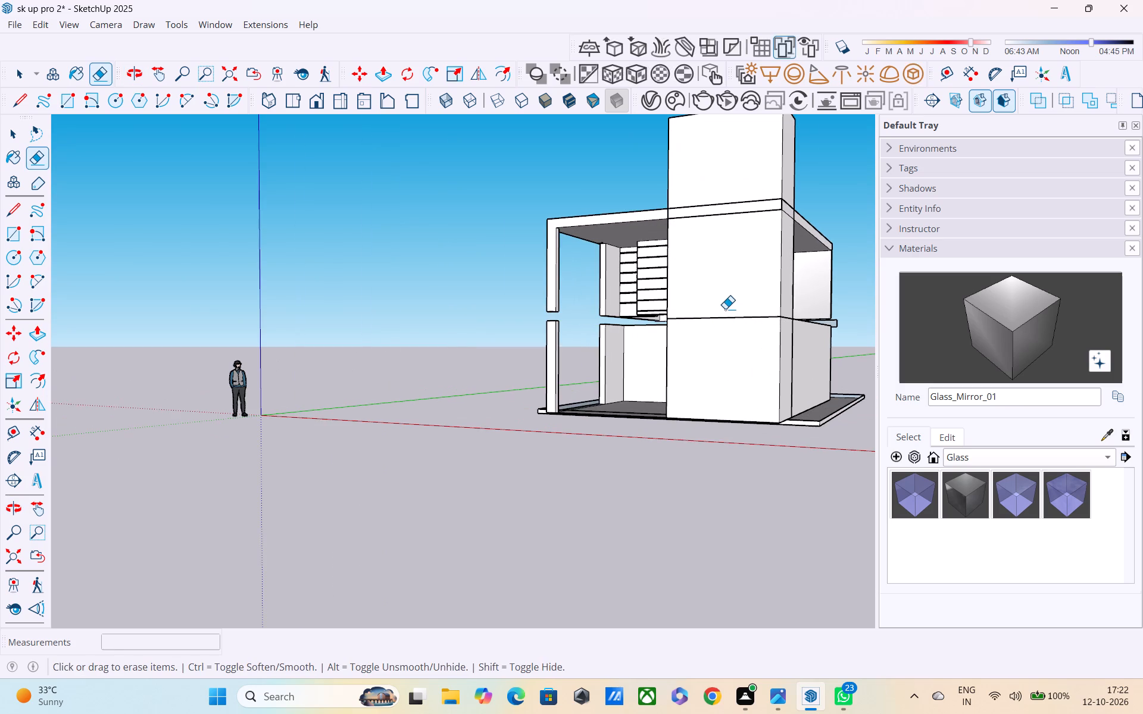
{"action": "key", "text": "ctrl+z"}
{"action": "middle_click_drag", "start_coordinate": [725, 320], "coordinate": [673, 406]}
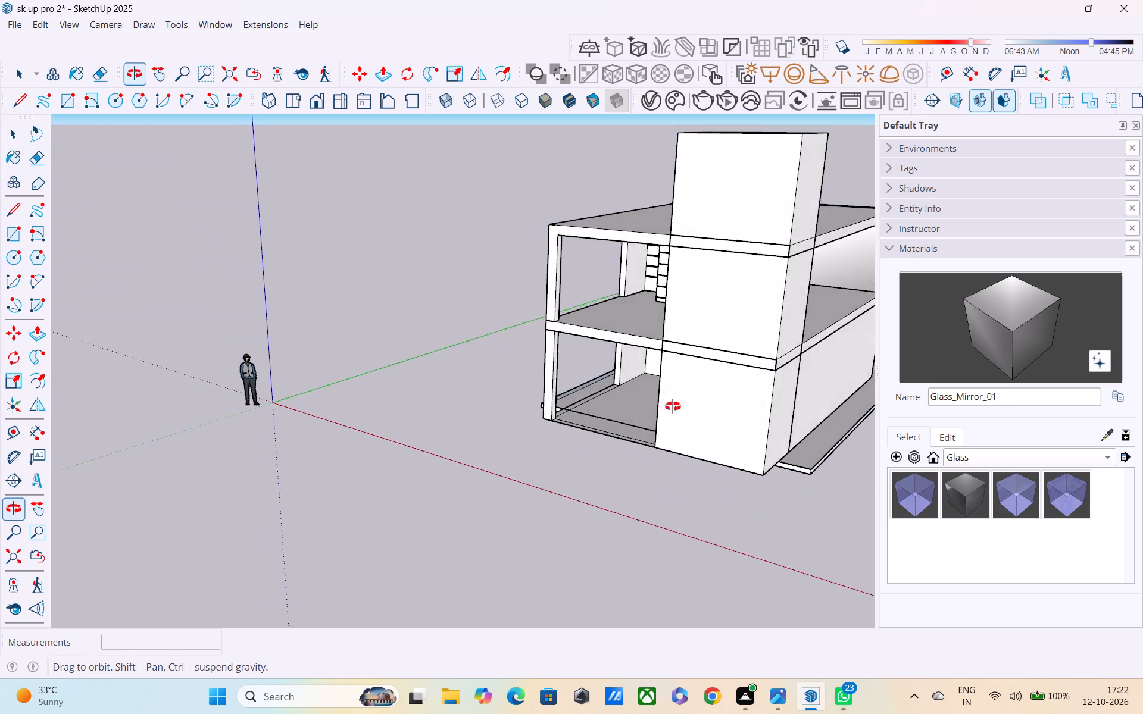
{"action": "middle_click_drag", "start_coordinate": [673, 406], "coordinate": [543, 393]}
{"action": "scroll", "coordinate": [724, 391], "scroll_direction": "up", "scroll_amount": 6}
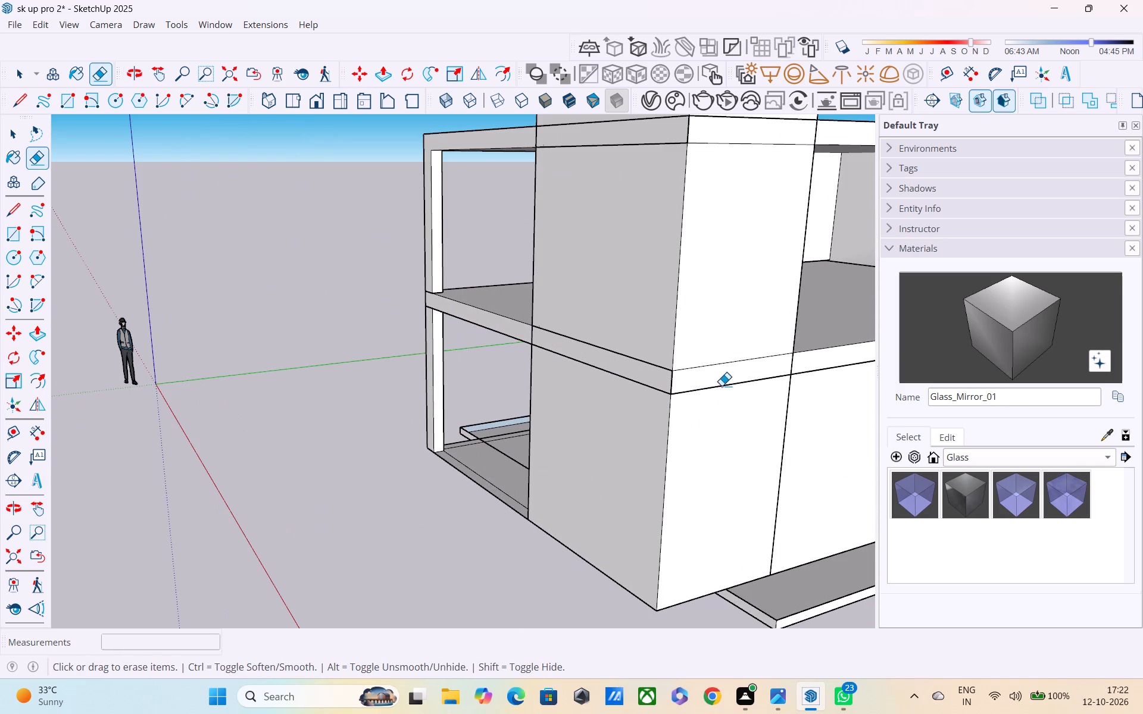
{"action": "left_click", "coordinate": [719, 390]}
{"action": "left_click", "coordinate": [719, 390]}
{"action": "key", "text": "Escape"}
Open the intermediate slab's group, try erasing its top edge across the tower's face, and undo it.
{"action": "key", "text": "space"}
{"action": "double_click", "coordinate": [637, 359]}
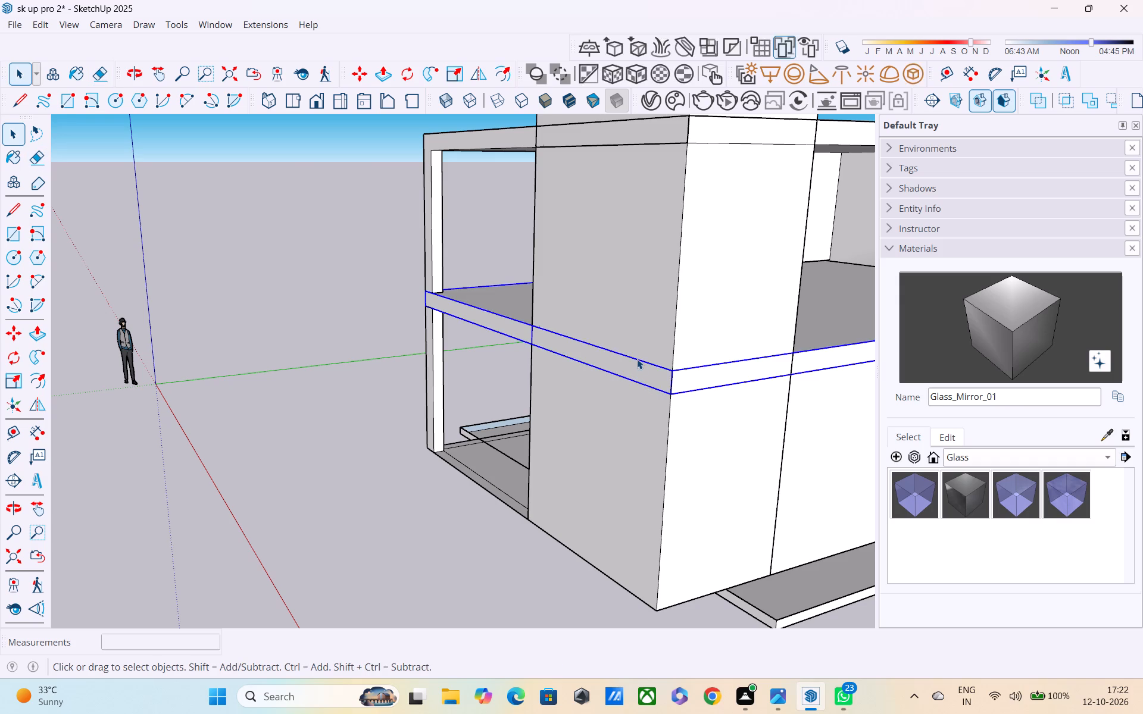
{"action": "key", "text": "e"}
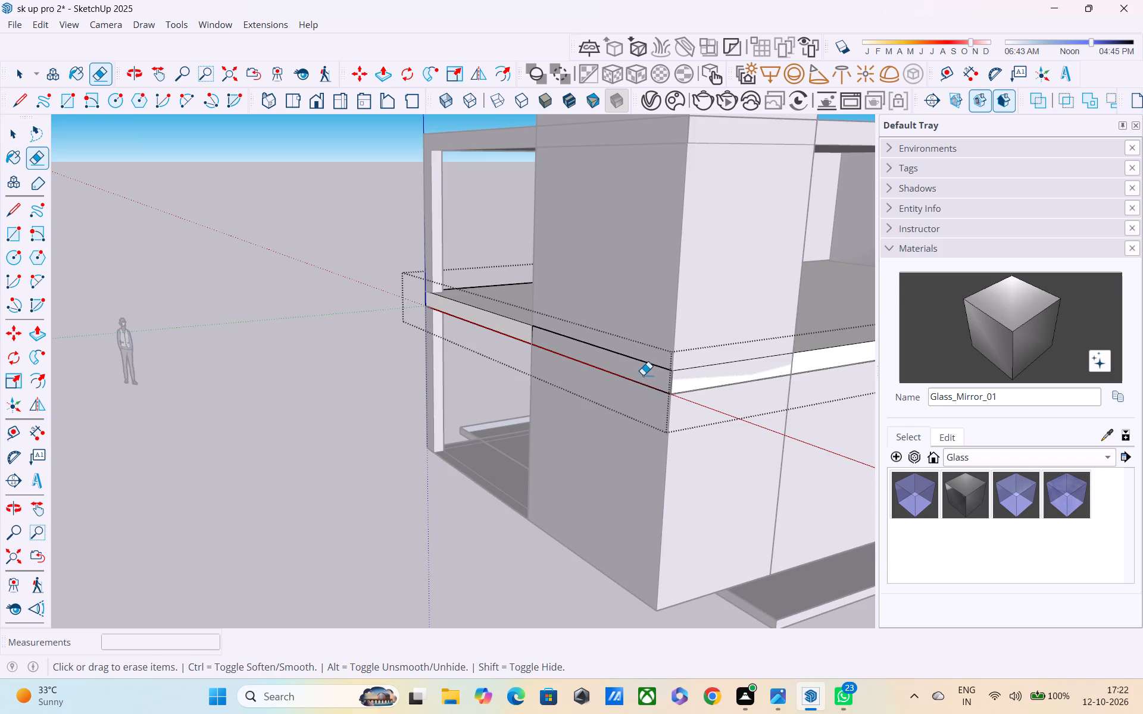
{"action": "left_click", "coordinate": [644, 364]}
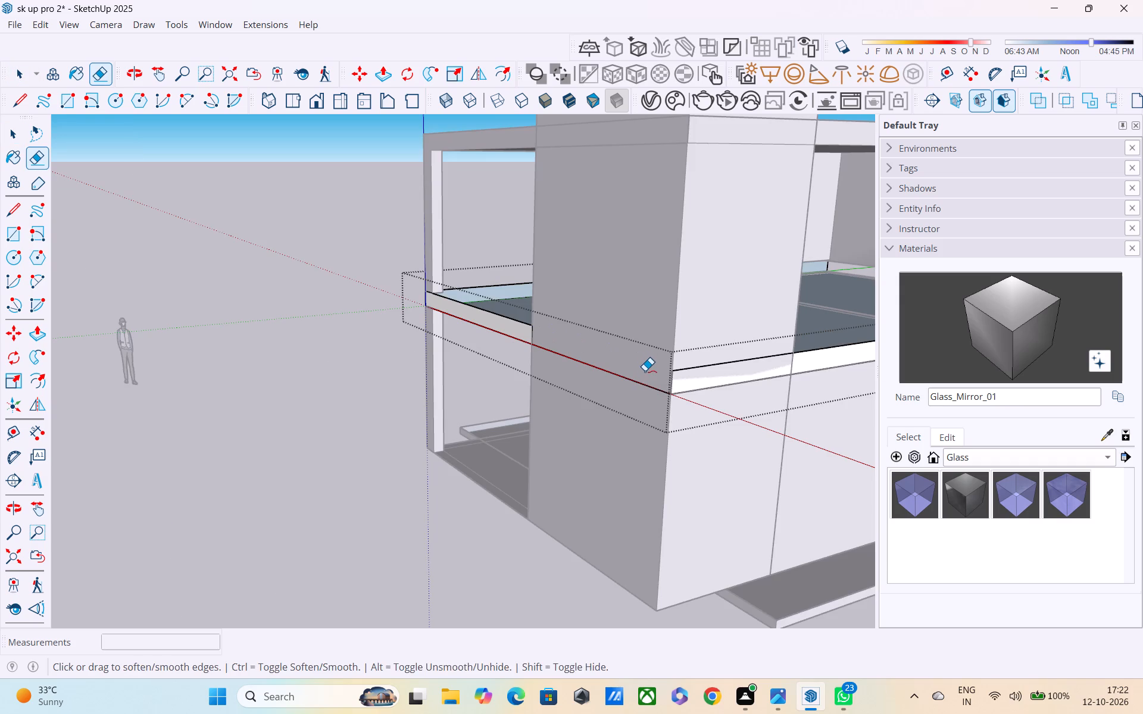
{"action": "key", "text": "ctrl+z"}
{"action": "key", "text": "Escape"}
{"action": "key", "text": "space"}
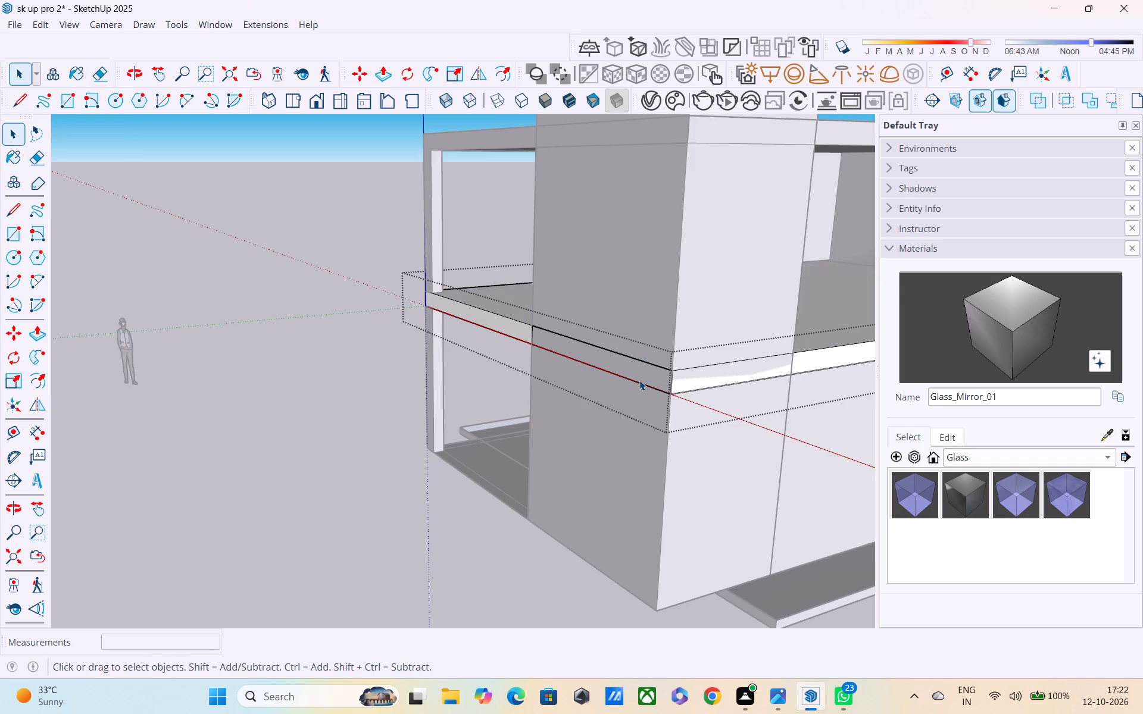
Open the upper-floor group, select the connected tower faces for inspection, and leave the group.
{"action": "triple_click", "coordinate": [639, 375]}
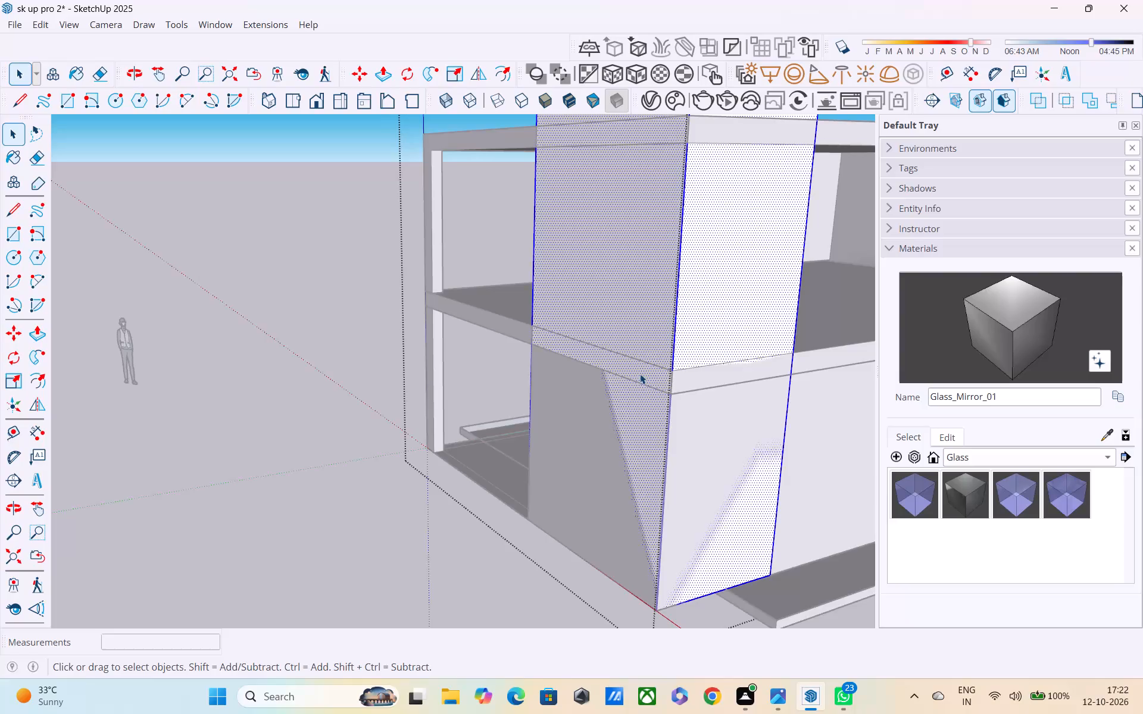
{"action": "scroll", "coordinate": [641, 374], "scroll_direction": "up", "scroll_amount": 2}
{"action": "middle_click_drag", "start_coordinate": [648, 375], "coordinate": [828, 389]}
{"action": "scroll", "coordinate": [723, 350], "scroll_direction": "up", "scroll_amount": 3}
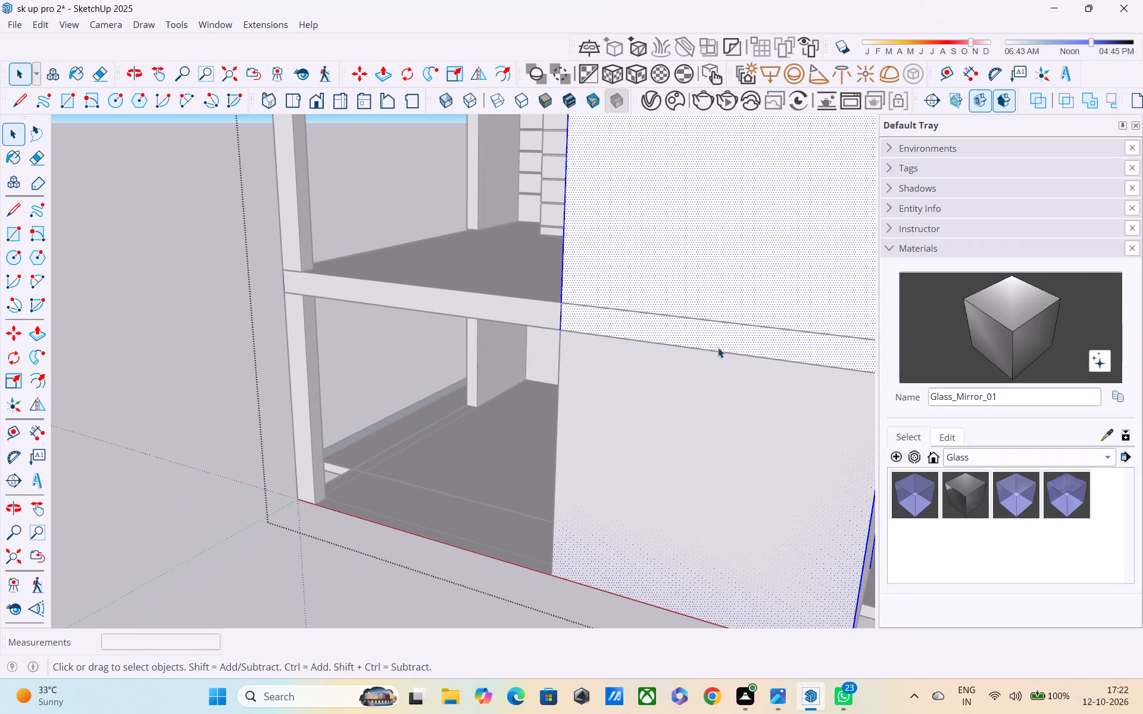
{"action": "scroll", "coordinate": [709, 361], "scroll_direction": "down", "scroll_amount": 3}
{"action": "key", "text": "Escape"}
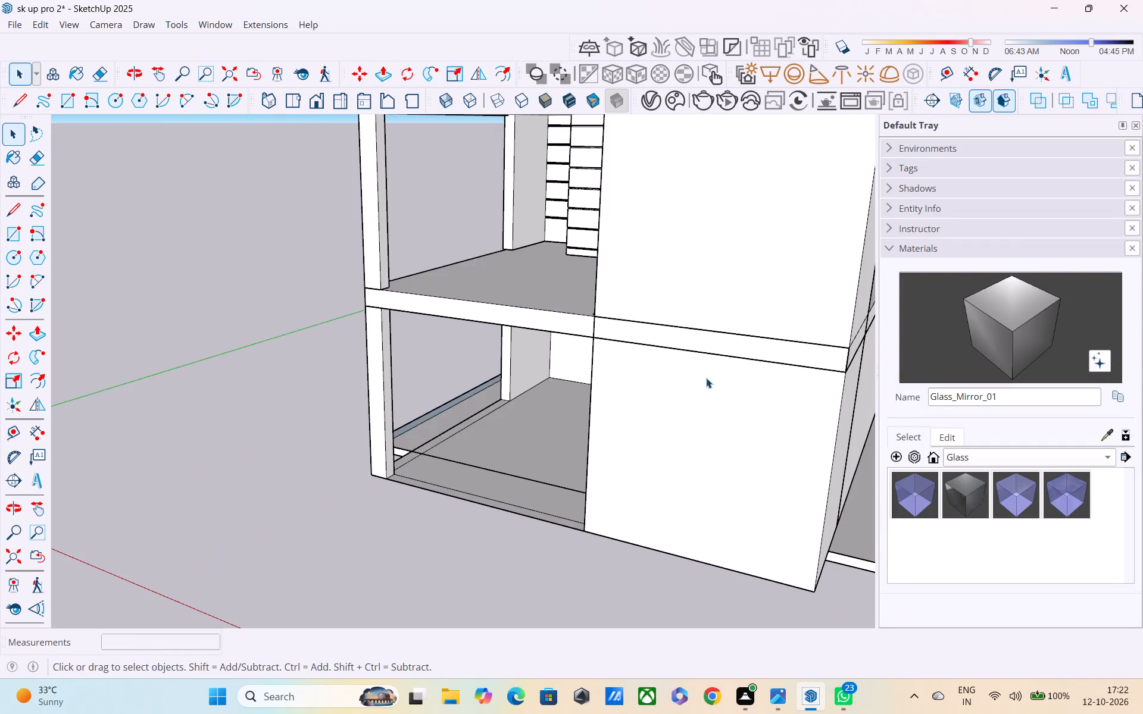
Examine the building's front and sides around the slab band and the tower.
{"action": "scroll", "coordinate": [706, 380], "scroll_direction": "down", "scroll_amount": 3}
{"action": "middle_click_drag", "start_coordinate": [705, 386], "coordinate": [726, 317]}
{"action": "scroll", "coordinate": [726, 317], "scroll_direction": "up", "scroll_amount": 1}
{"action": "scroll", "coordinate": [726, 317], "scroll_direction": "down", "scroll_amount": 8}
{"action": "scroll", "coordinate": [728, 327], "scroll_direction": "up", "scroll_amount": 1}
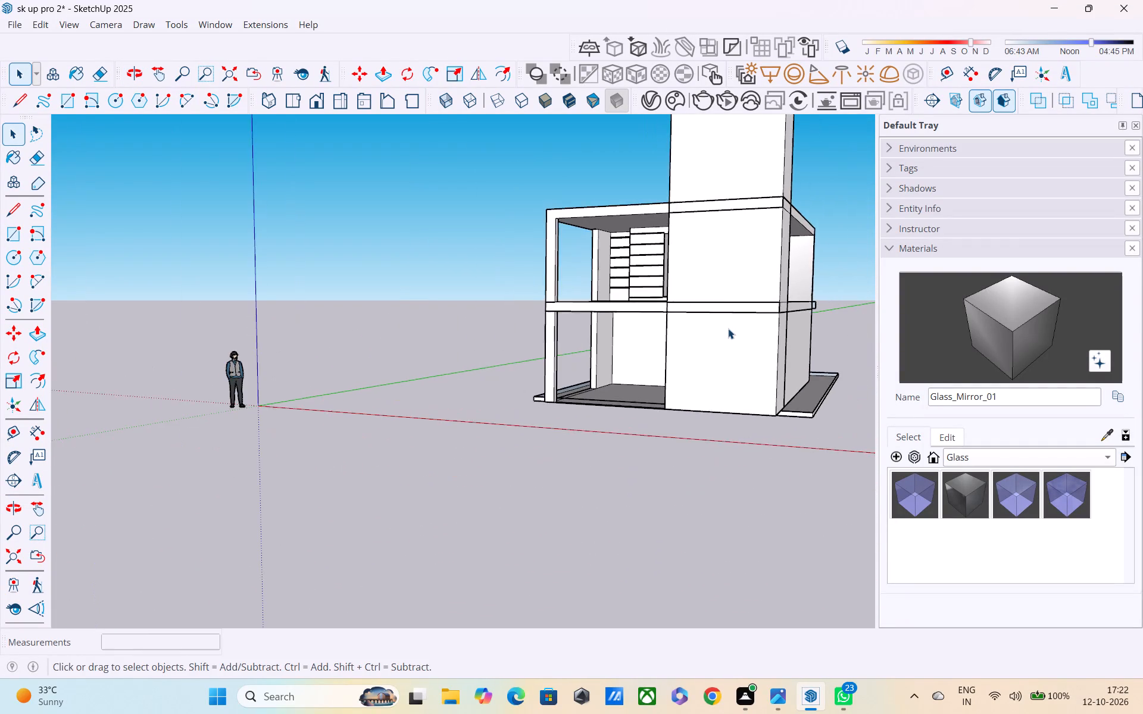
{"action": "middle_click_drag", "start_coordinate": [728, 332], "coordinate": [845, 427]}
{"action": "scroll", "coordinate": [804, 350], "scroll_direction": "down", "scroll_amount": 4}
{"action": "scroll", "coordinate": [803, 350], "scroll_direction": "up", "scroll_amount": 1}
{"action": "middle_click_drag", "start_coordinate": [666, 334], "coordinate": [777, 279]}
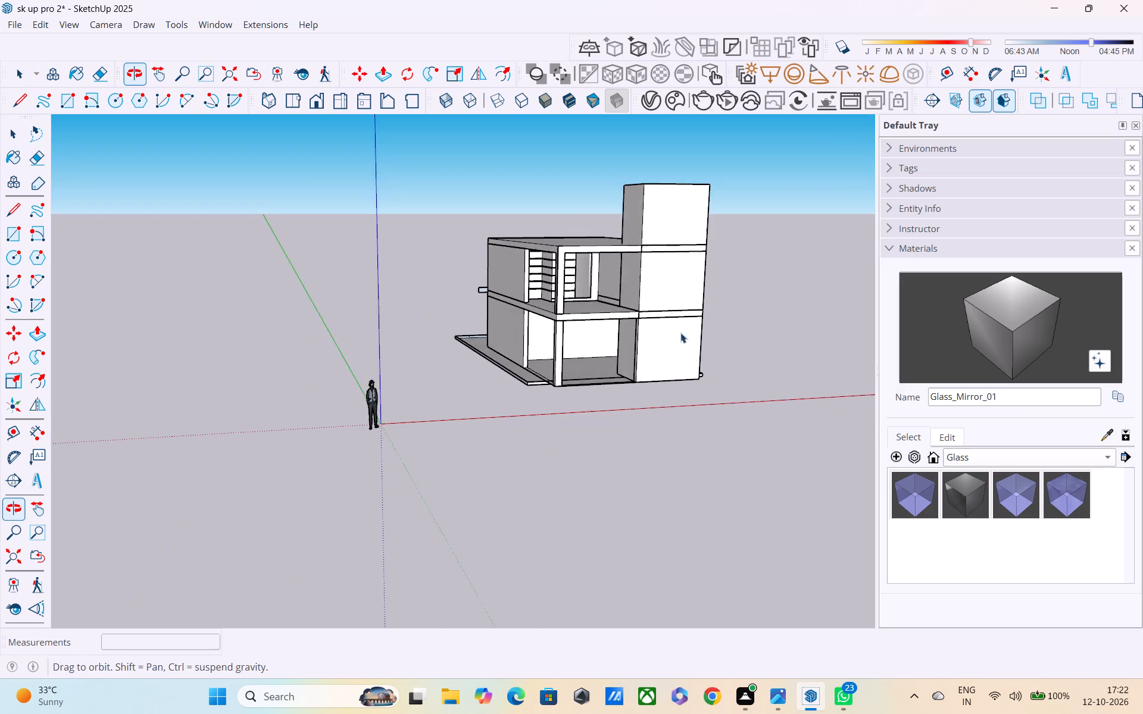
{"action": "scroll", "coordinate": [651, 338], "scroll_direction": "up", "scroll_amount": 2}
{"action": "scroll", "coordinate": [583, 329], "scroll_direction": "up", "scroll_amount": 1}
{"action": "middle_click_drag", "start_coordinate": [590, 328], "coordinate": [685, 337]}
{"action": "scroll", "coordinate": [685, 337], "scroll_direction": "up", "scroll_amount": 1}
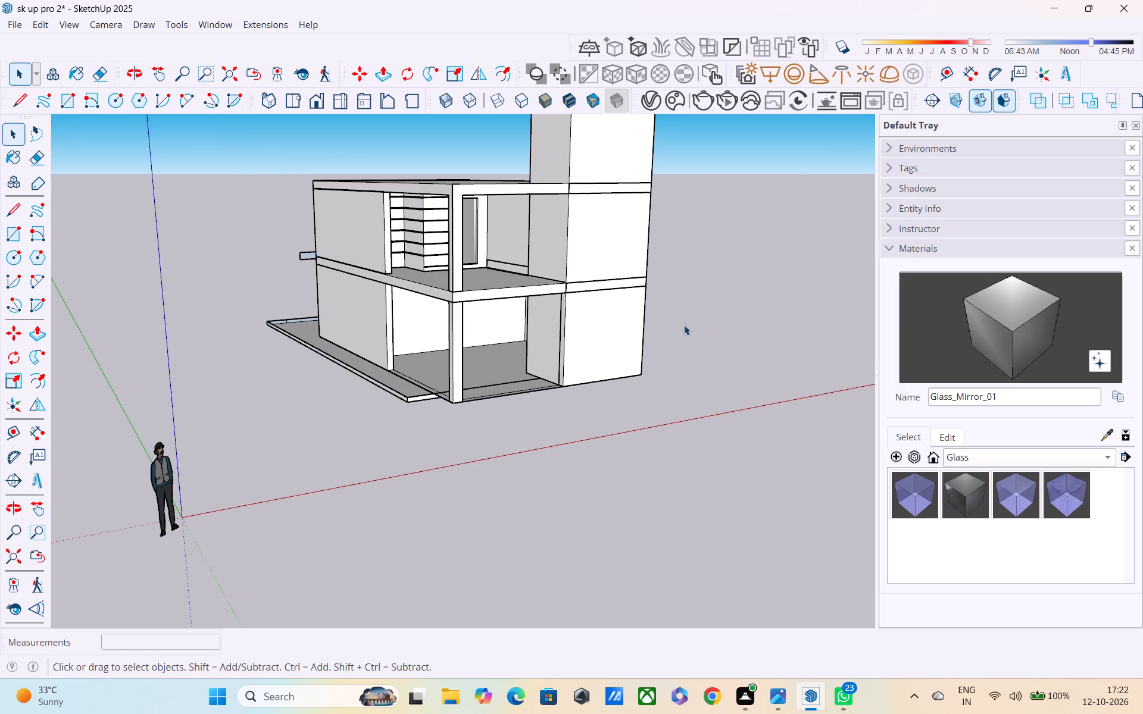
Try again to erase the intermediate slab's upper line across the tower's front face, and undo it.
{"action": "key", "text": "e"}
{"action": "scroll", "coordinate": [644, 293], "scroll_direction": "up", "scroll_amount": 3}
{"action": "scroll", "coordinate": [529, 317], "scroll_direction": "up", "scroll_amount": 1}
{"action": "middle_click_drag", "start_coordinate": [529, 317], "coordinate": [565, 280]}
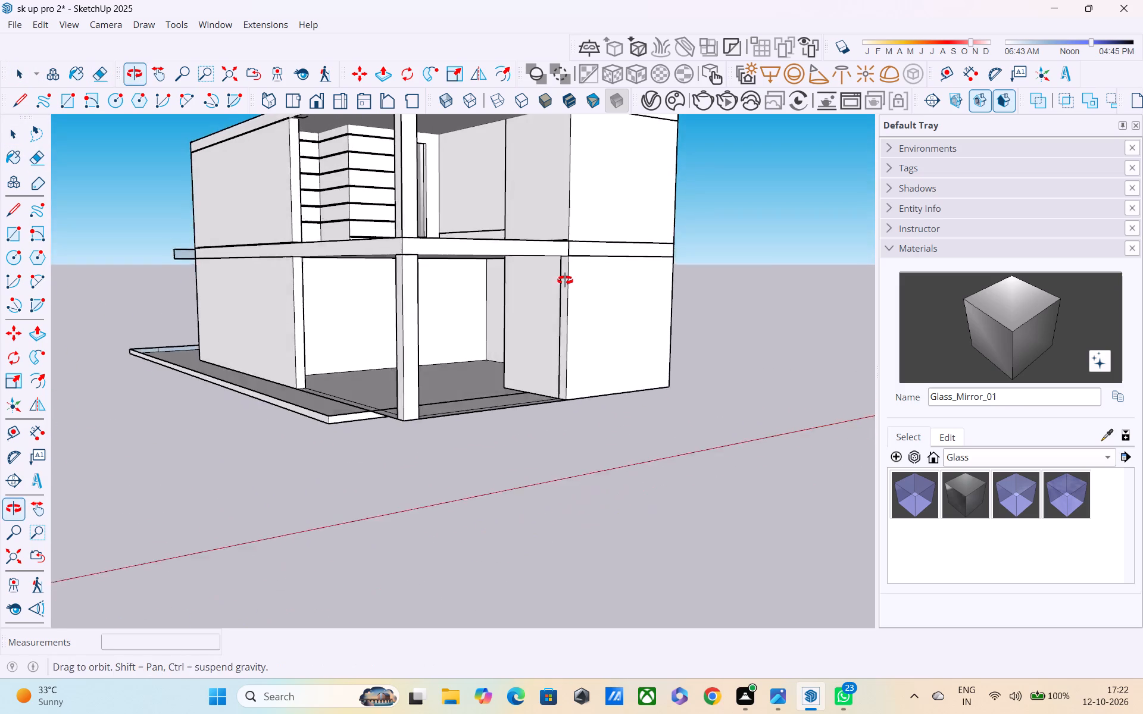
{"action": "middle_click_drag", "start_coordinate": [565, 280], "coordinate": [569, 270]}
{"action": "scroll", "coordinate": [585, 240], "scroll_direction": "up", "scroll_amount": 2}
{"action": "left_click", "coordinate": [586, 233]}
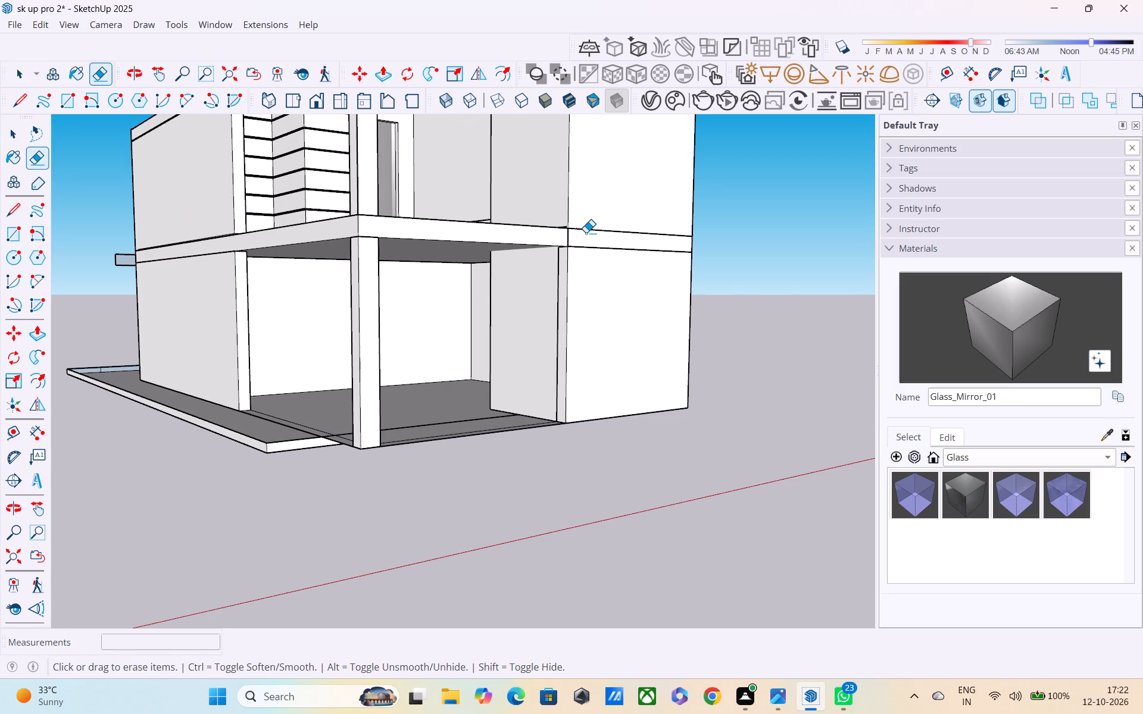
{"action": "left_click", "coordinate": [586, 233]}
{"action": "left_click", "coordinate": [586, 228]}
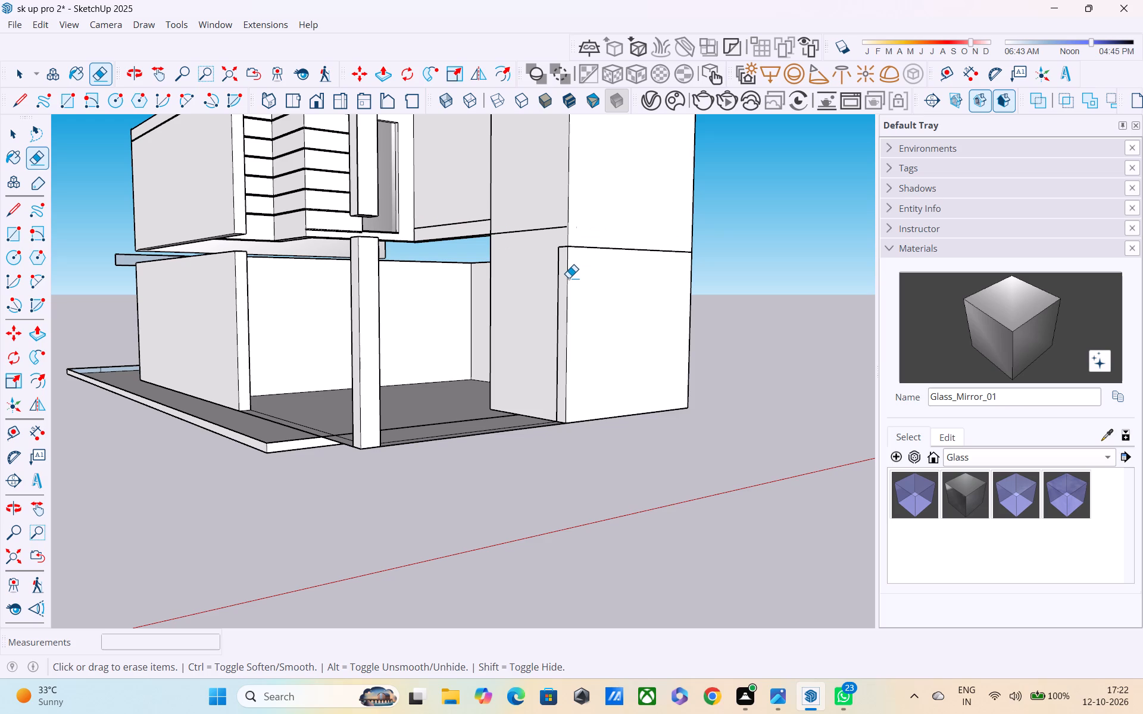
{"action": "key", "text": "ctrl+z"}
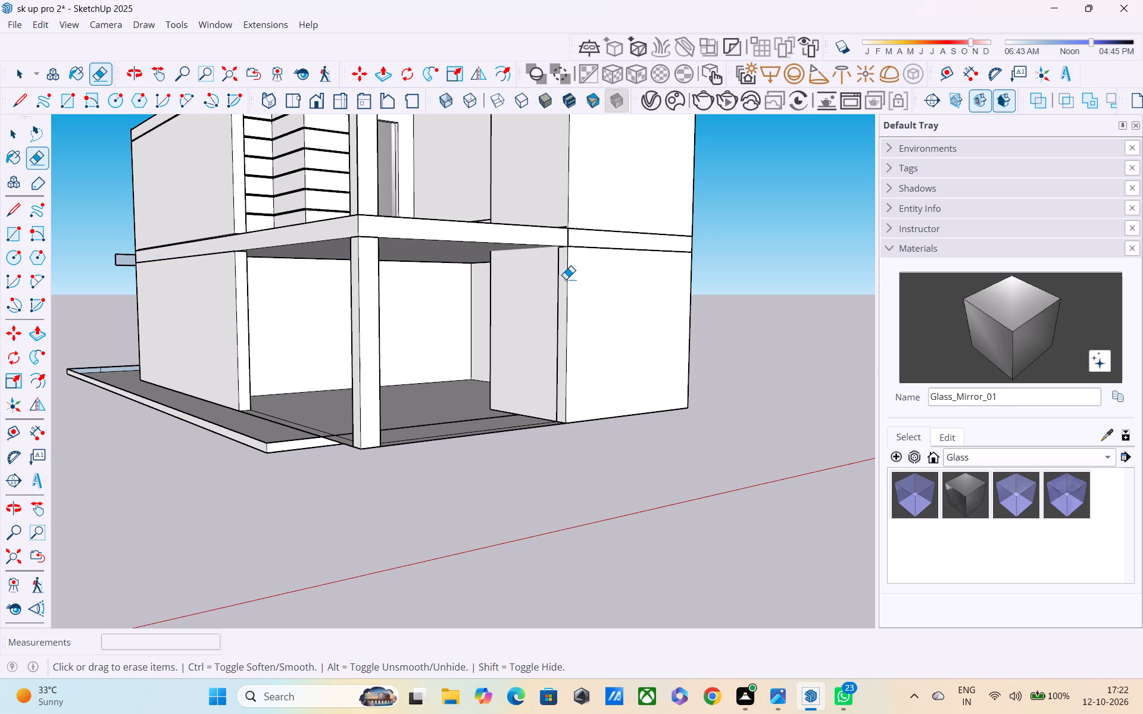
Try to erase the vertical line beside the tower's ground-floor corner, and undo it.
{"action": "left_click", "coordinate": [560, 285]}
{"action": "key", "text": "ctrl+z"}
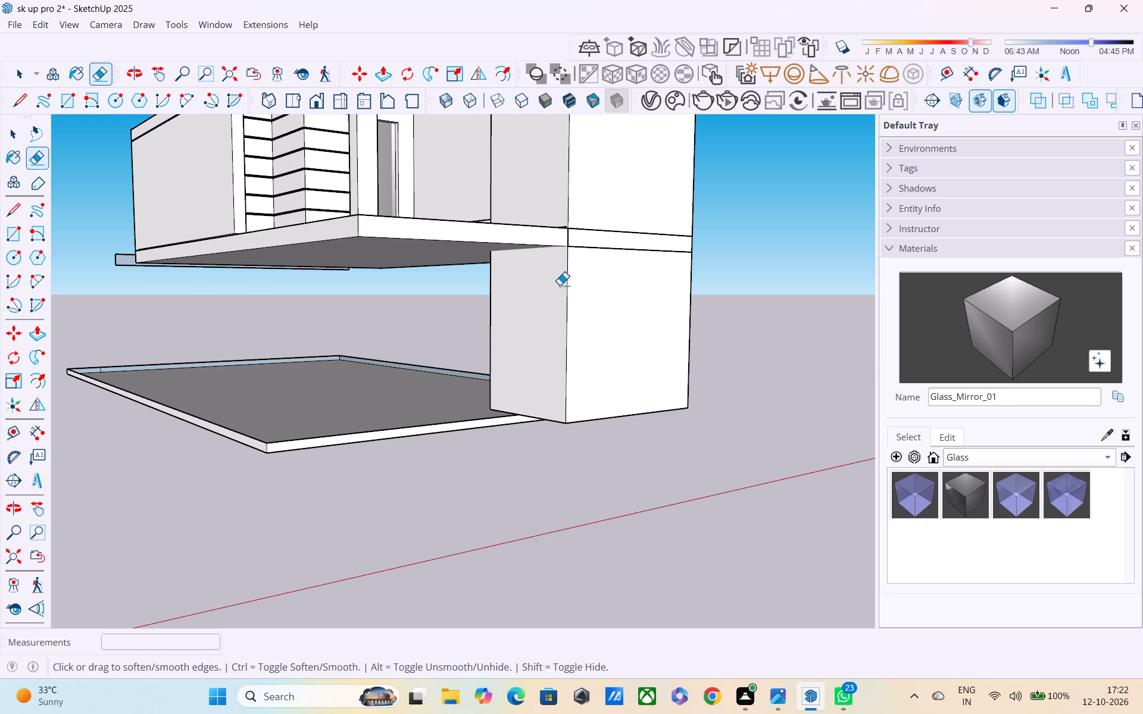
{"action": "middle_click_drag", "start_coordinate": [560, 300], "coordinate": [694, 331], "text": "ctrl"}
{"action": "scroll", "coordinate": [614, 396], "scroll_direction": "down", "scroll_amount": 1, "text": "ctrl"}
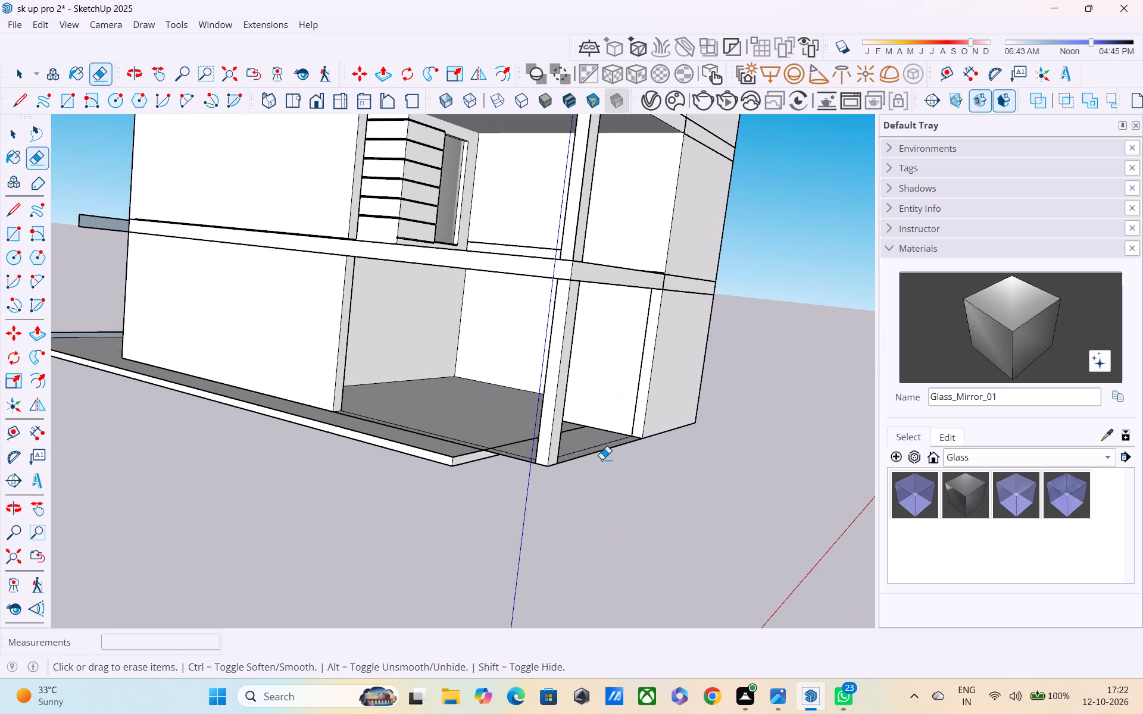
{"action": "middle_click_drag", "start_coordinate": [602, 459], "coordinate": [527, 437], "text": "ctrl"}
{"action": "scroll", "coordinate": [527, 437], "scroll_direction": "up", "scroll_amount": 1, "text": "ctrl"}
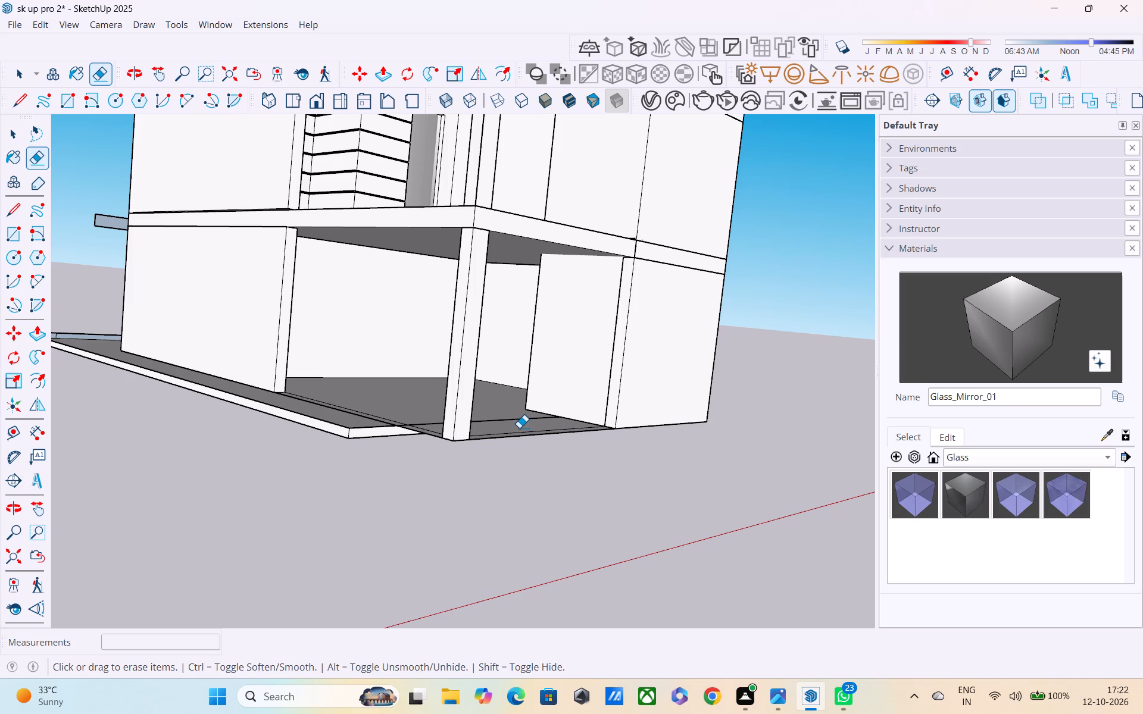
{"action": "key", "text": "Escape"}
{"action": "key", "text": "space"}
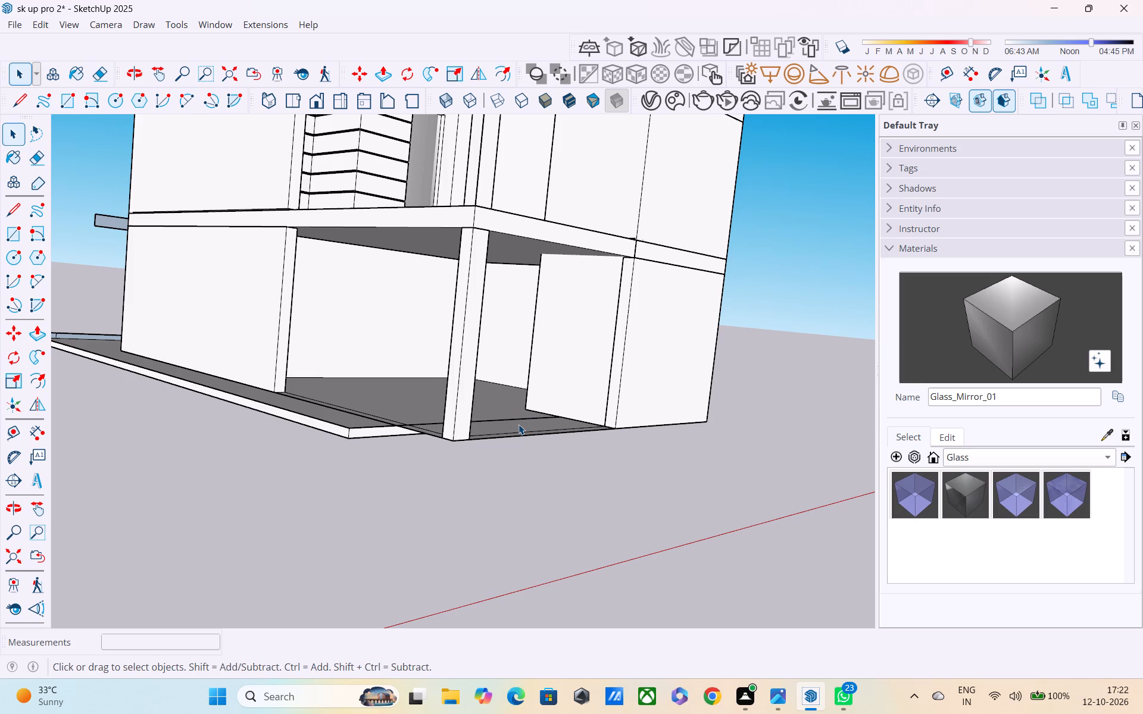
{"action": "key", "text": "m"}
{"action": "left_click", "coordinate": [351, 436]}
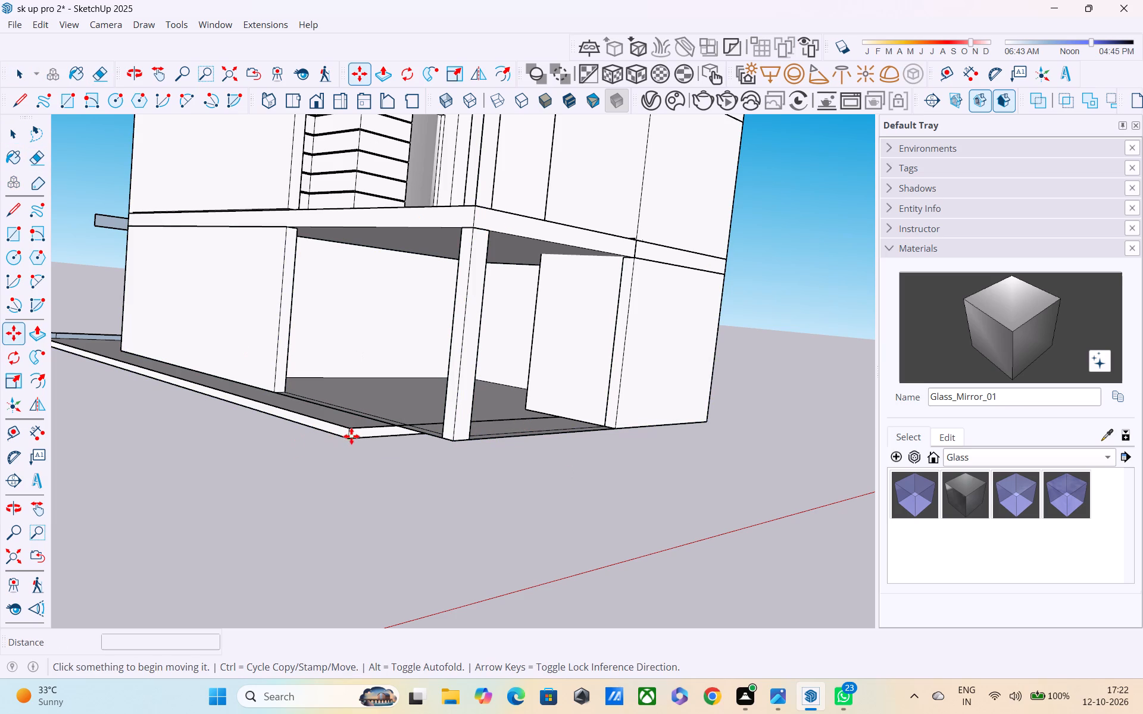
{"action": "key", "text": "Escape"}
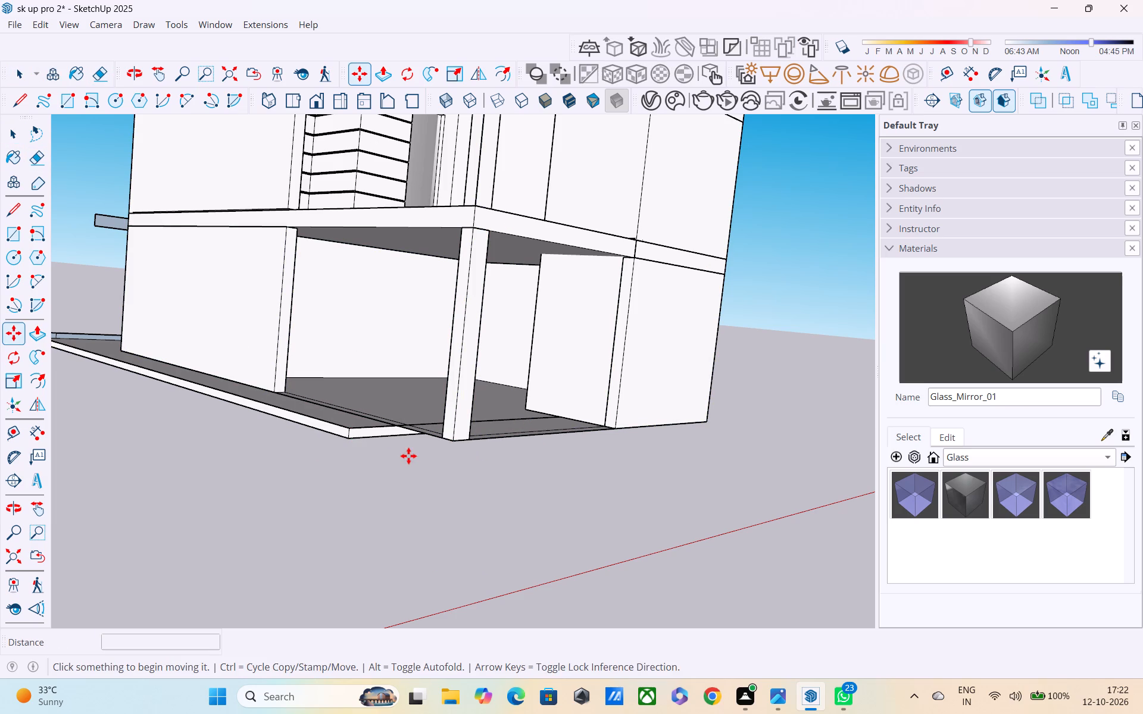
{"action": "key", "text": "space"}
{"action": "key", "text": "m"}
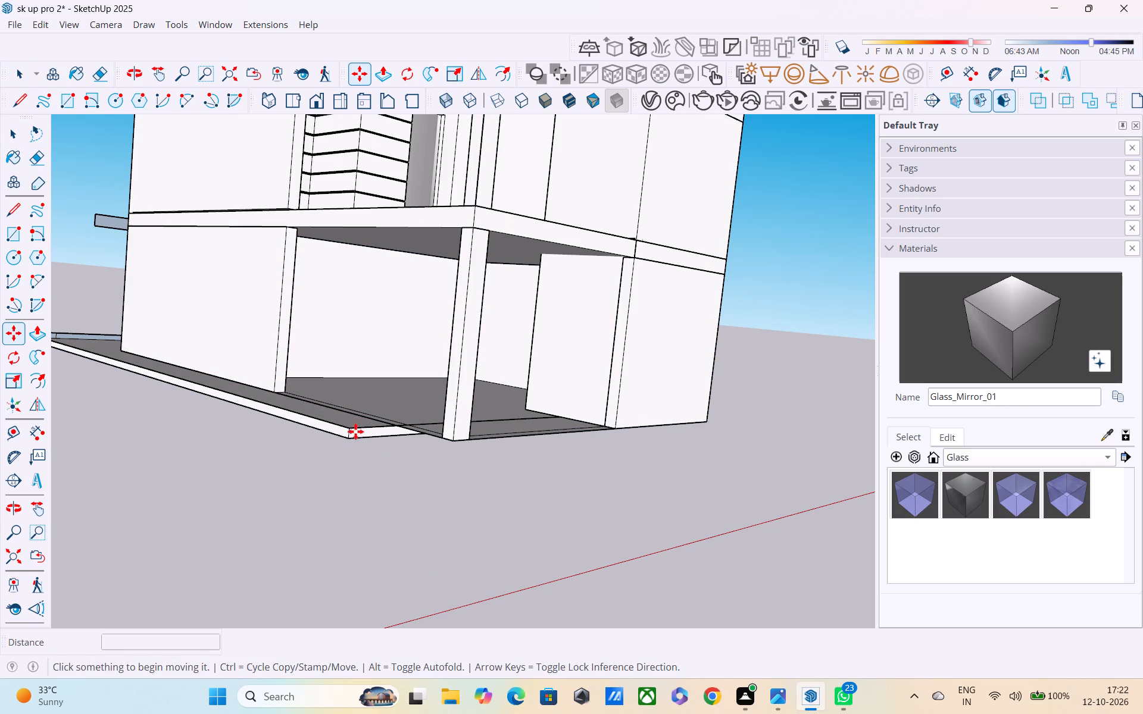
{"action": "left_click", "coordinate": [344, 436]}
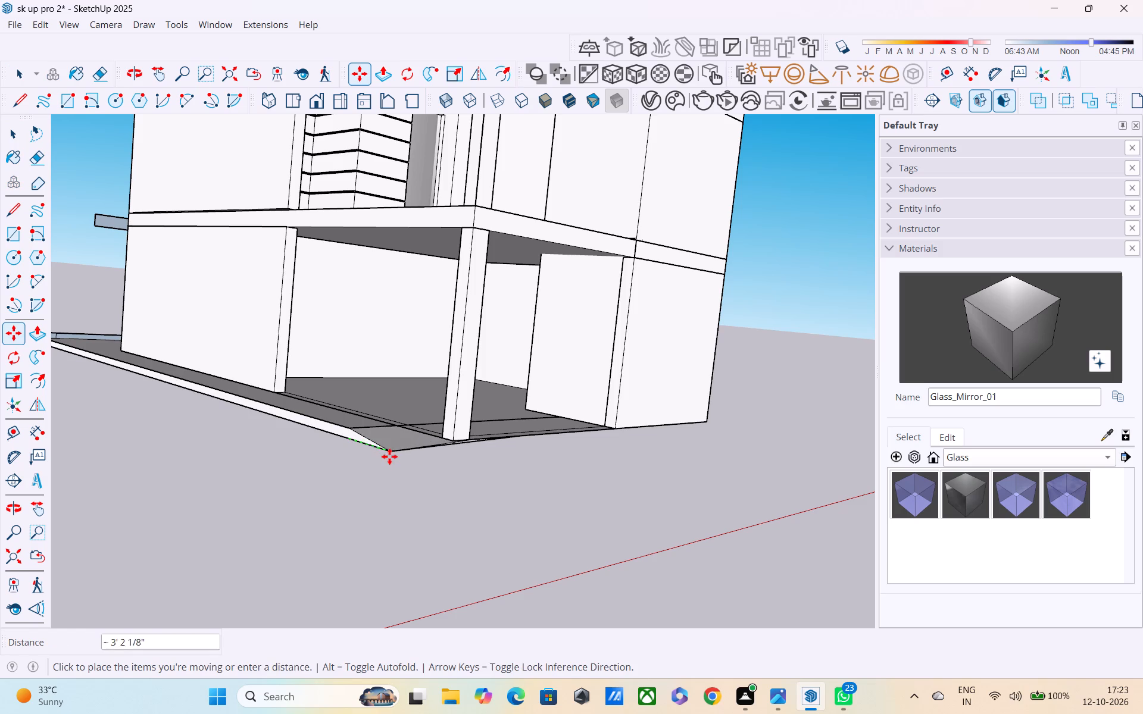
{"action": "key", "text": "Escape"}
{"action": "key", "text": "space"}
Select all connected geometry of the ground base slab and make it a group.
{"action": "triple_click", "coordinate": [377, 434]}
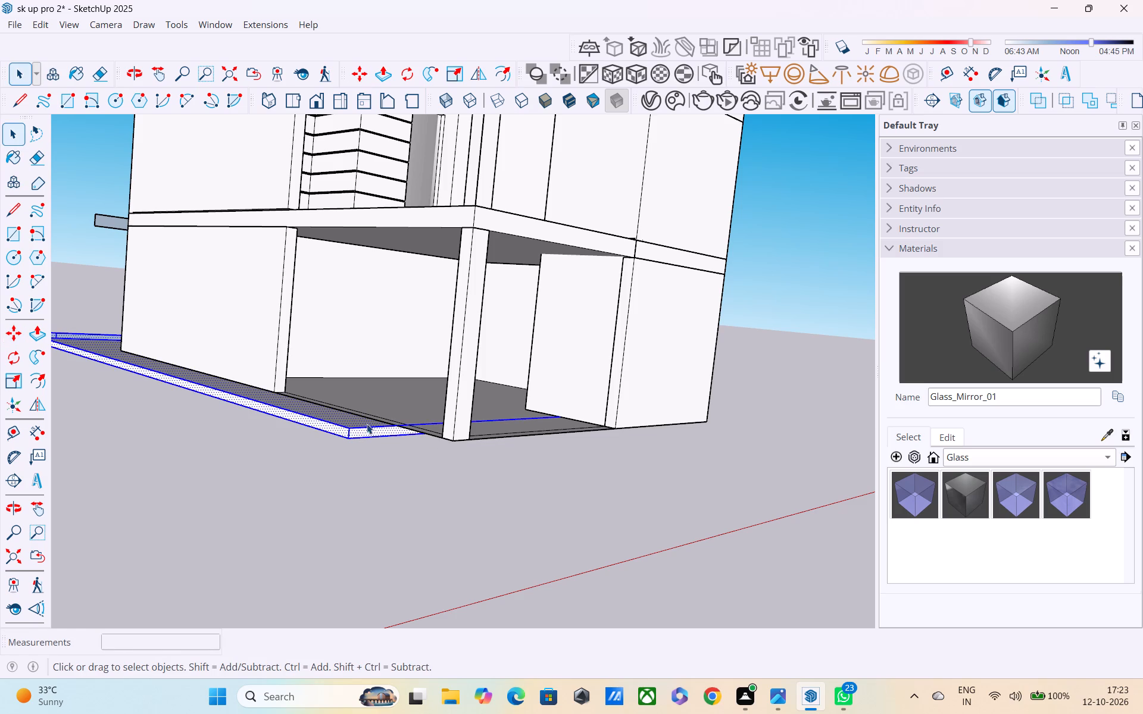
{"action": "right_click", "coordinate": [558, 519]}
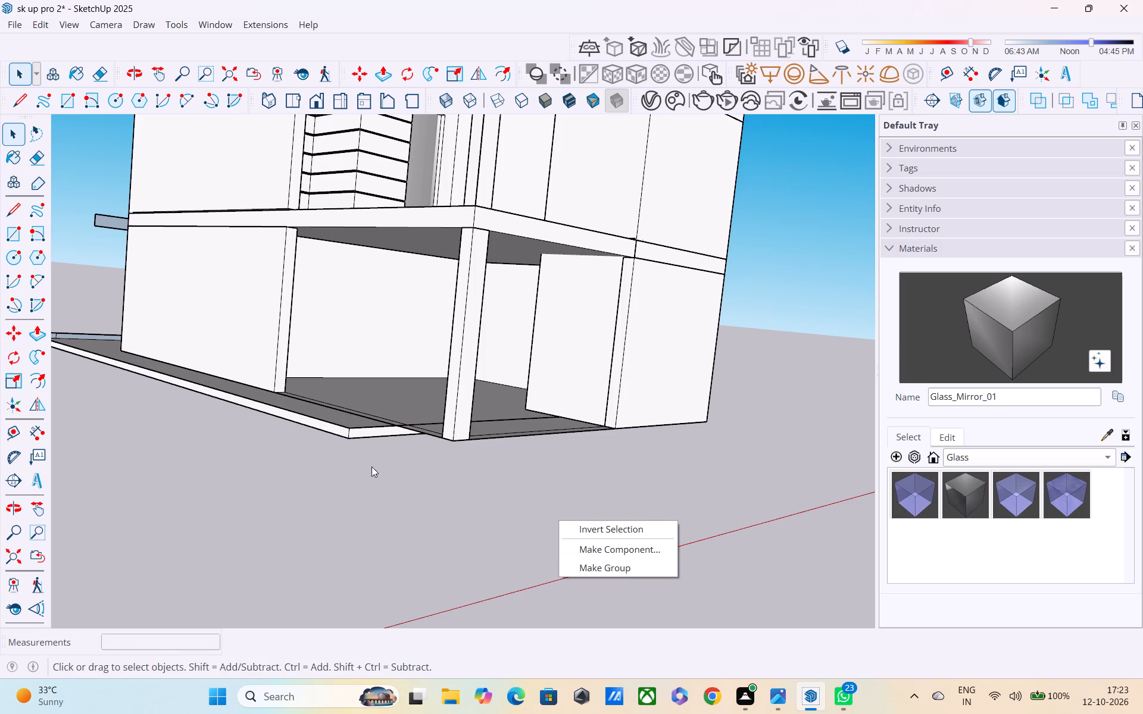
{"action": "key", "text": "Escape"}
{"action": "double_click", "coordinate": [336, 428]}
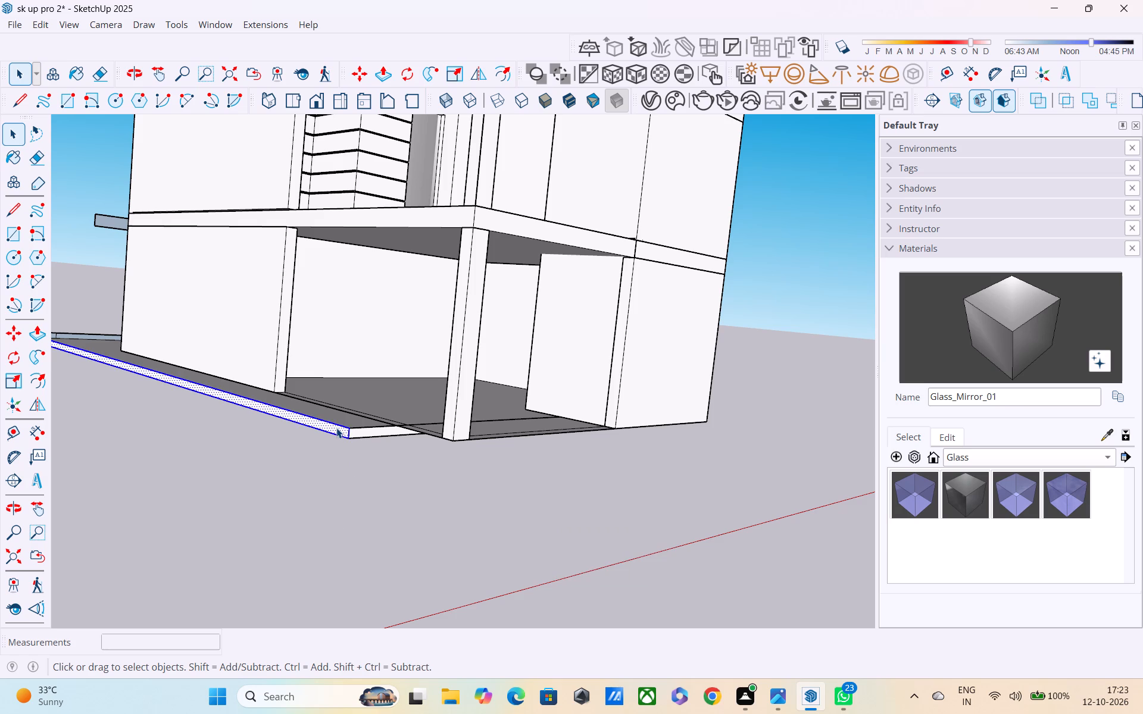
{"action": "left_click", "coordinate": [336, 428]}
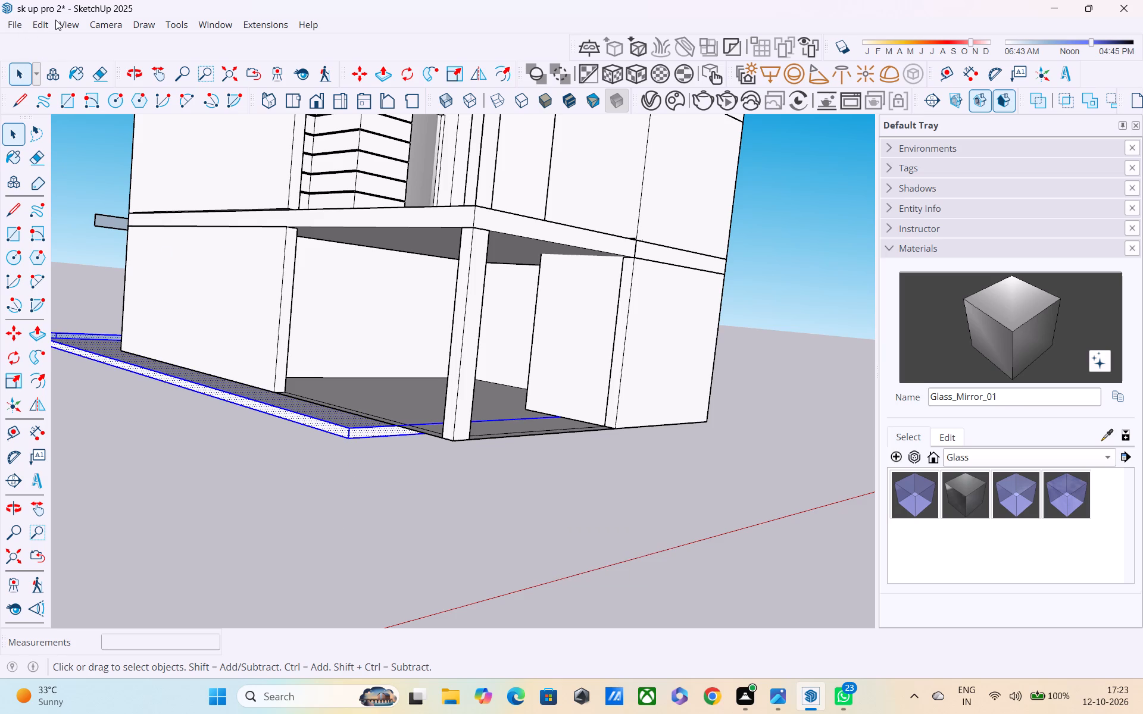
{"action": "left_click", "coordinate": [38, 26]}
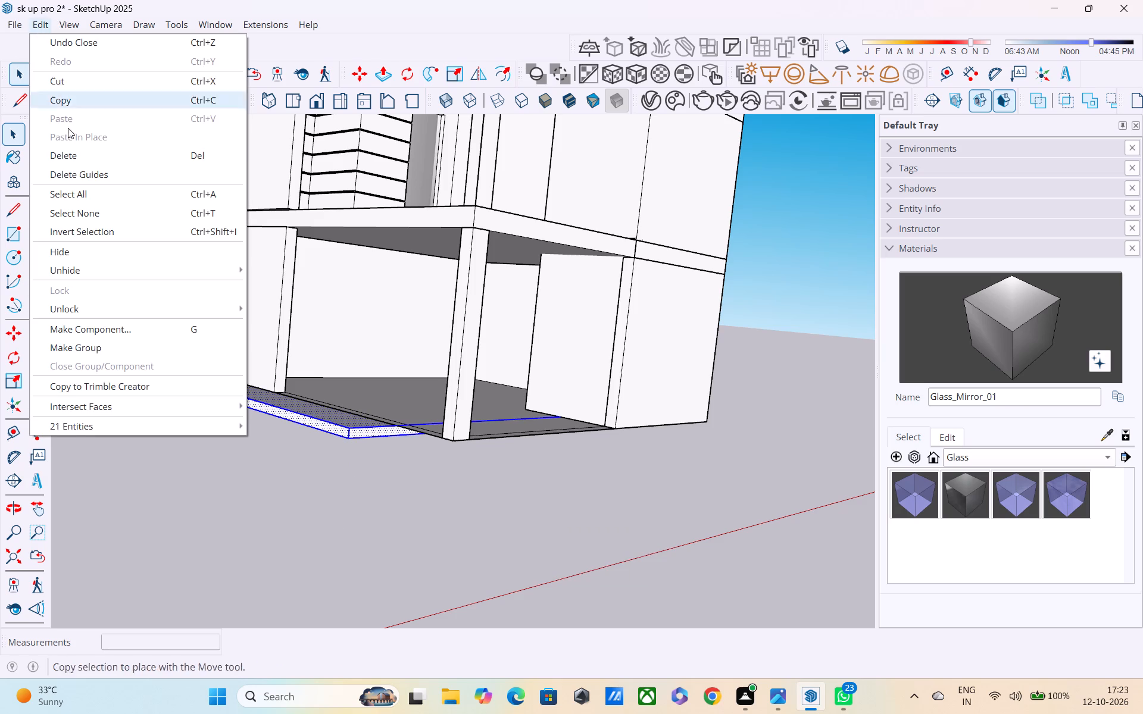
{"action": "left_click", "coordinate": [121, 340]}
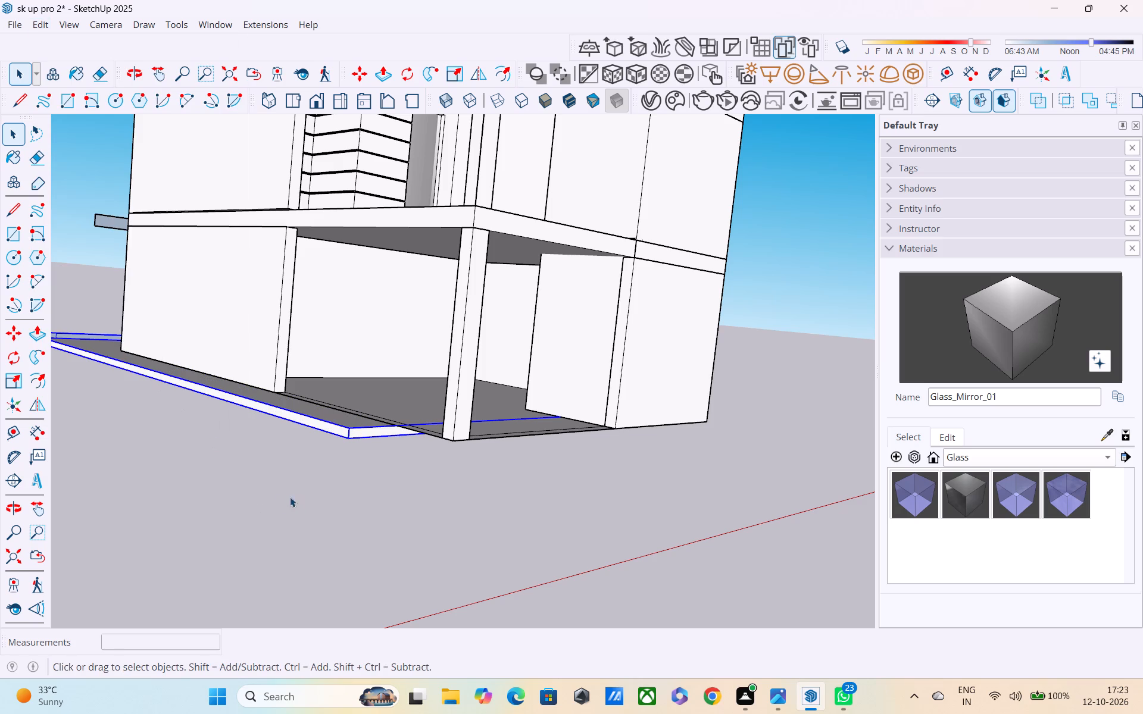
{"action": "key", "text": "Escape"}
Move the base slab group by its top corner onto the bottom corner of the open bay's corner pillar.
{"action": "key", "text": "m"}
{"action": "left_click", "coordinate": [354, 432]}
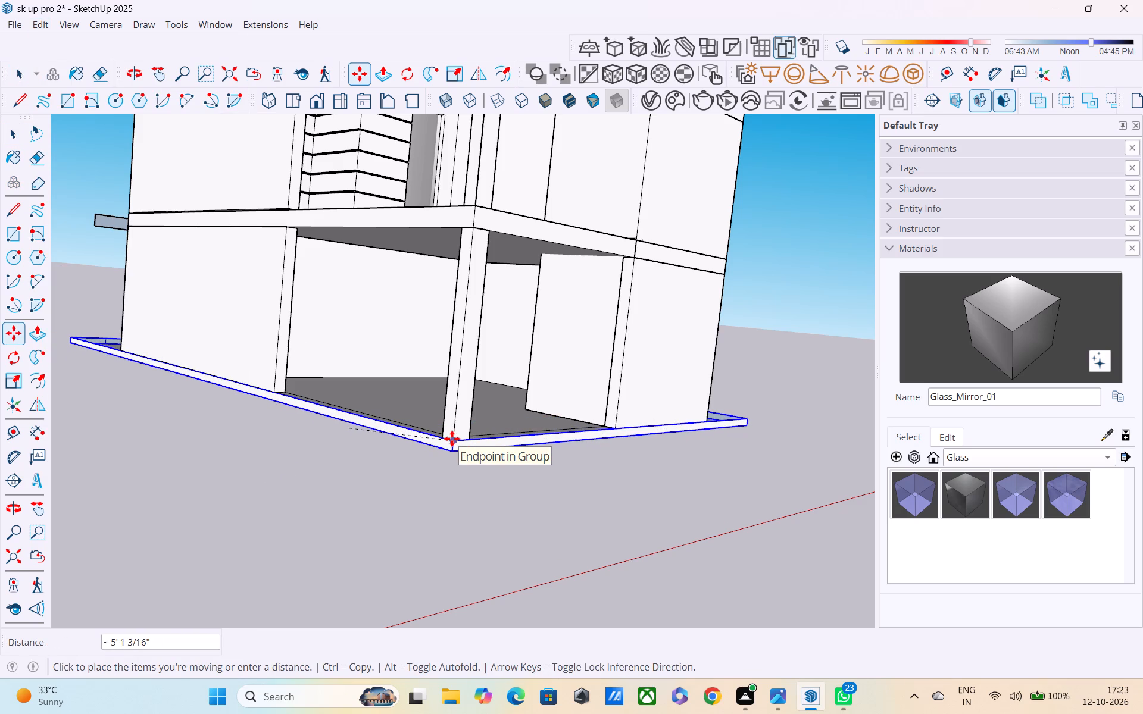
{"action": "left_click", "coordinate": [452, 439]}
Shift the base slab group about 1' 7" sideways so it projects past the corner pillar.
{"action": "middle_click_drag", "start_coordinate": [605, 420], "coordinate": [332, 445]}
{"action": "scroll", "coordinate": [342, 397], "scroll_direction": "down", "scroll_amount": 5}
{"action": "middle_click_drag", "start_coordinate": [568, 394], "coordinate": [576, 421]}
{"action": "middle_click_drag", "start_coordinate": [322, 456], "coordinate": [359, 411]}
{"action": "scroll", "coordinate": [262, 424], "scroll_direction": "up", "scroll_amount": 3}
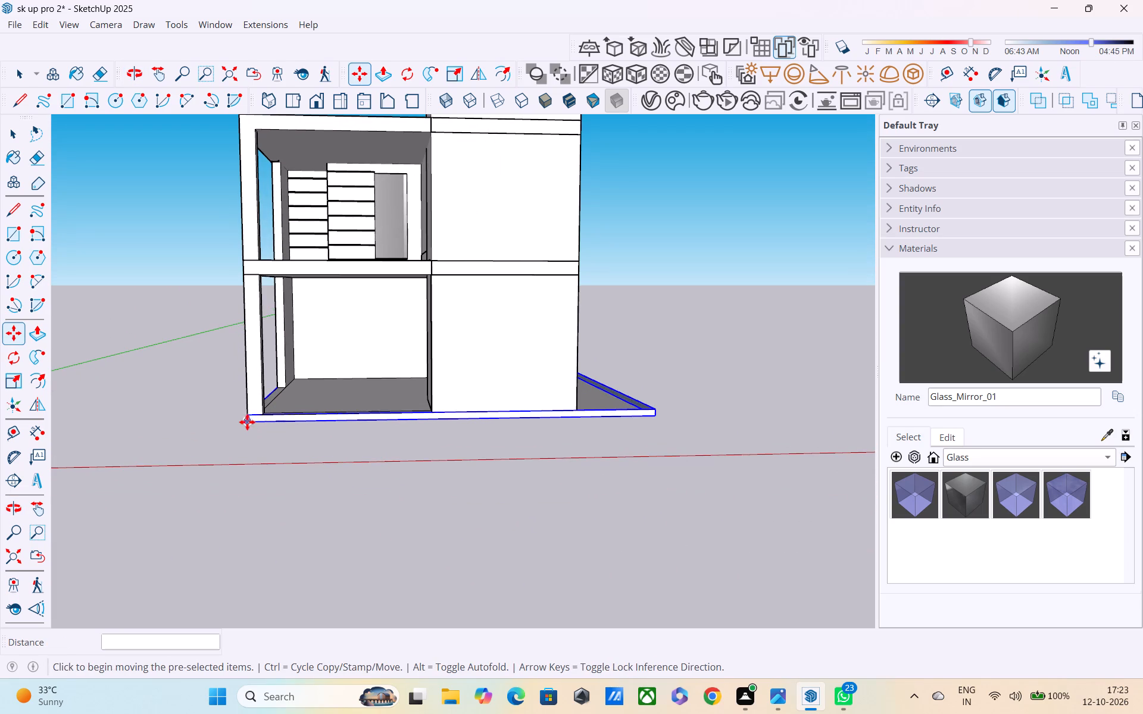
{"action": "left_click", "coordinate": [245, 420]}
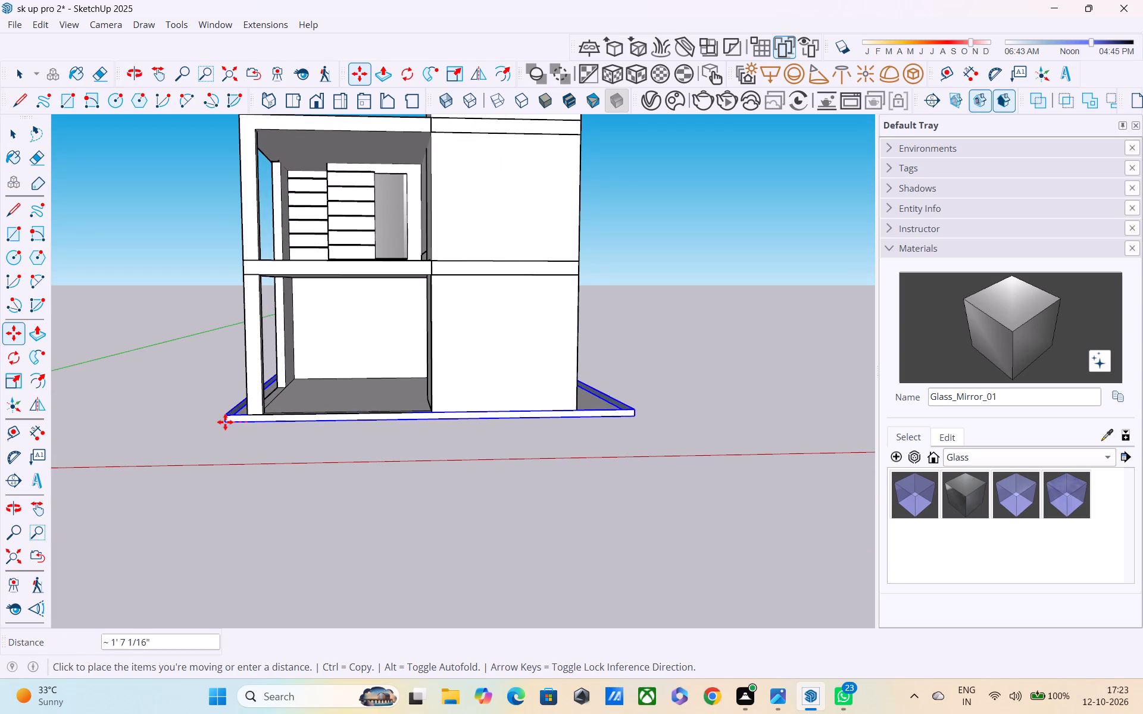
{"action": "left_click", "coordinate": [221, 422]}
Deselect the base slab and examine its projection around all sides of the building.
{"action": "middle_click_drag", "start_coordinate": [240, 424], "coordinate": [394, 496]}
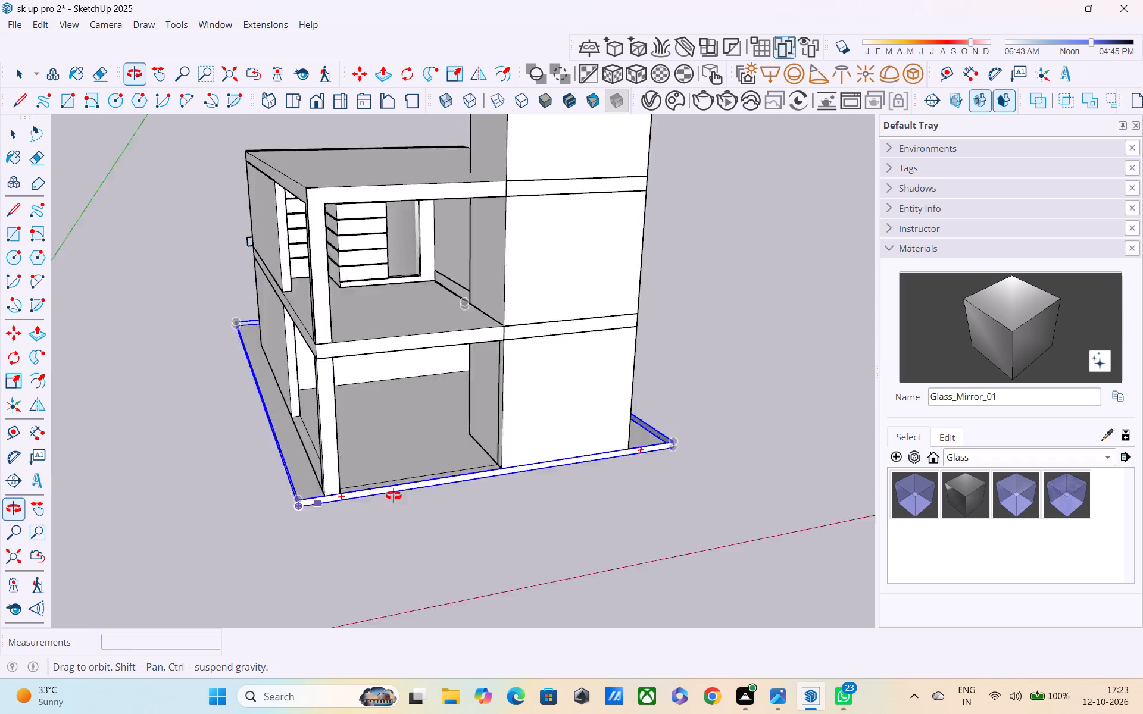
{"action": "middle_click_drag", "start_coordinate": [394, 496], "coordinate": [574, 480]}
{"action": "key", "text": "Escape"}
{"action": "middle_click_drag", "start_coordinate": [341, 441], "coordinate": [746, 461]}
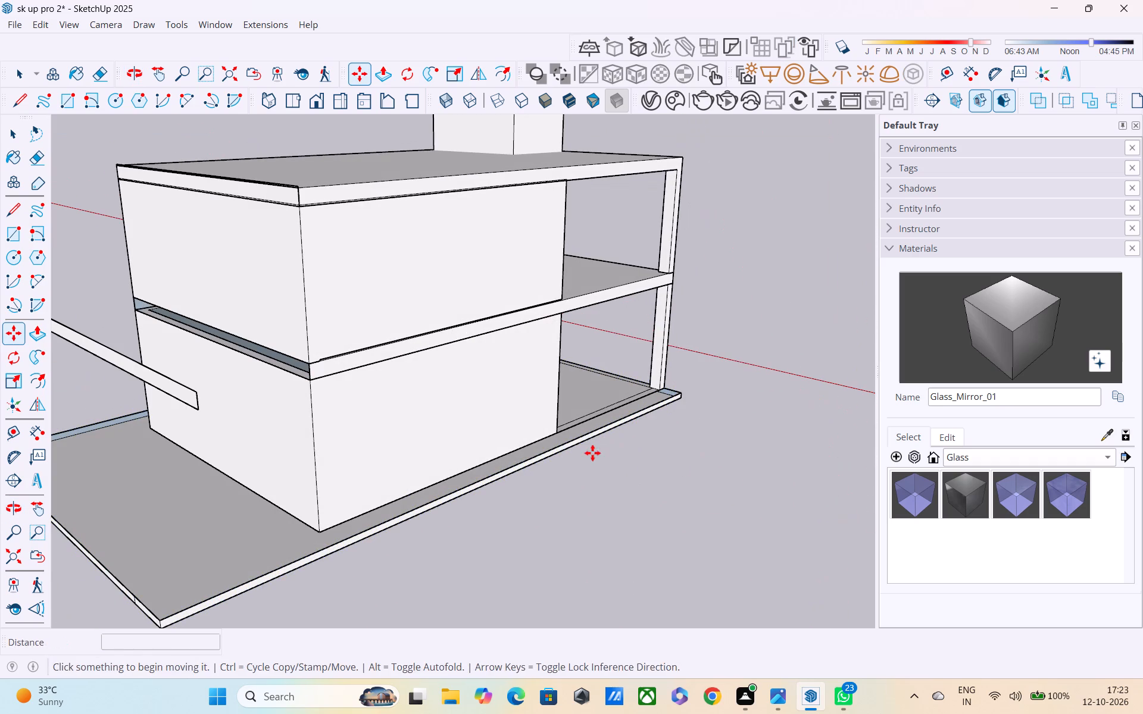
{"action": "key", "text": "space"}
{"action": "middle_click_drag", "start_coordinate": [586, 458], "coordinate": [838, 441]}
{"action": "middle_click_drag", "start_coordinate": [336, 535], "coordinate": [468, 438]}
{"action": "scroll", "coordinate": [336, 535], "scroll_direction": "up", "scroll_amount": 1}
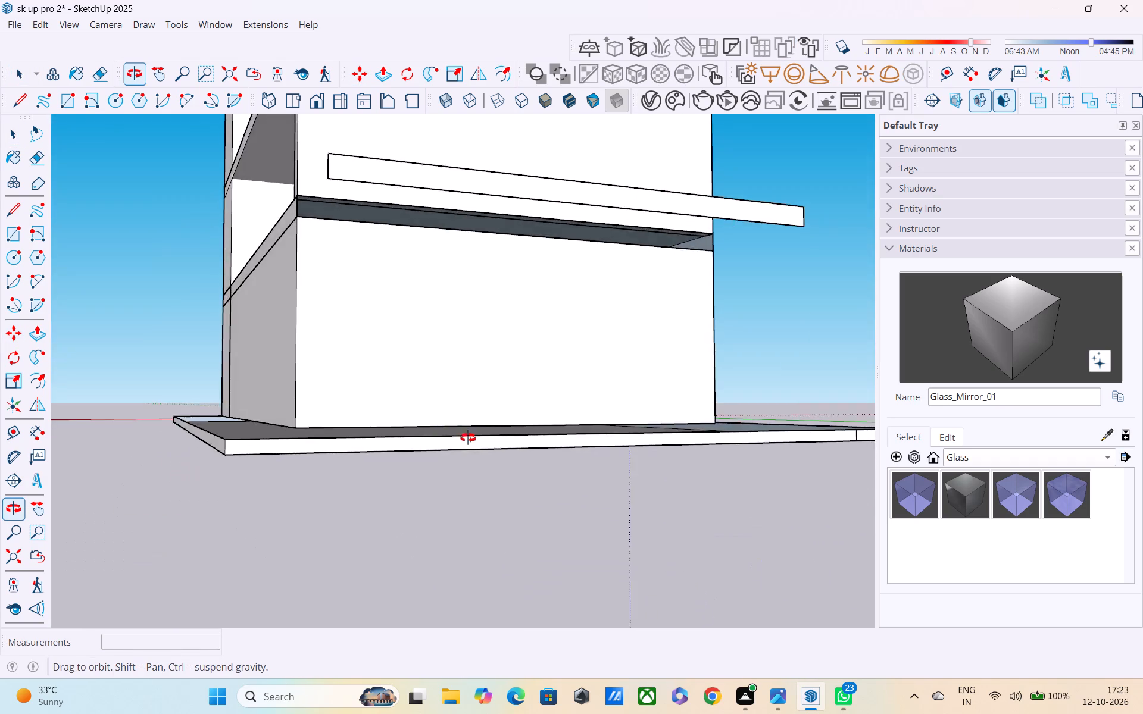
{"action": "middle_click_drag", "start_coordinate": [468, 438], "coordinate": [545, 472]}
{"action": "scroll", "coordinate": [398, 482], "scroll_direction": "up", "scroll_amount": 3}
{"action": "middle_click_drag", "start_coordinate": [373, 487], "coordinate": [701, 583]}
{"action": "scroll", "coordinate": [701, 583], "scroll_direction": "up", "scroll_amount": 1}
{"action": "scroll", "coordinate": [697, 578], "scroll_direction": "down", "scroll_amount": 4}
{"action": "scroll", "coordinate": [157, 539], "scroll_direction": "down", "scroll_amount": 5}
{"action": "middle_click_drag", "start_coordinate": [194, 537], "coordinate": [435, 489]}
{"action": "scroll", "coordinate": [631, 491], "scroll_direction": "up", "scroll_amount": 1}
{"action": "middle_click_drag", "start_coordinate": [631, 491], "coordinate": [861, 563]}
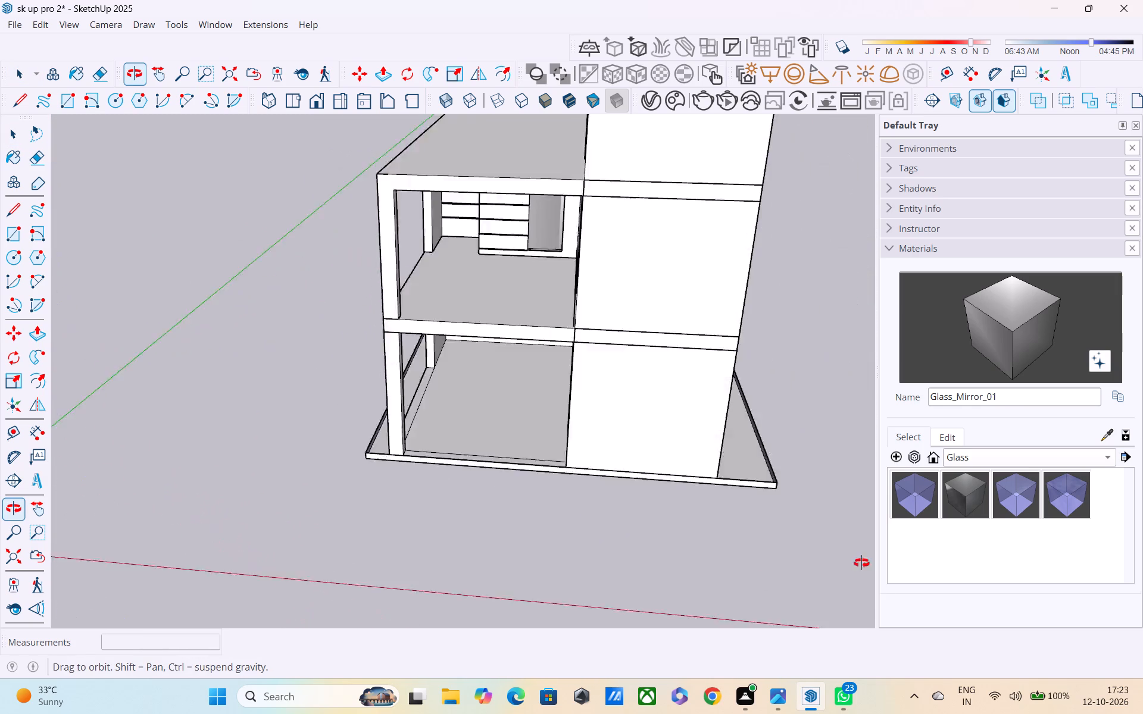
{"action": "middle_click_drag", "start_coordinate": [861, 563], "coordinate": [921, 555]}
Open the base slab group, raise its floor face 1' with Push/Pull, and leave the group.
{"action": "scroll", "coordinate": [381, 422], "scroll_direction": "up", "scroll_amount": 5}
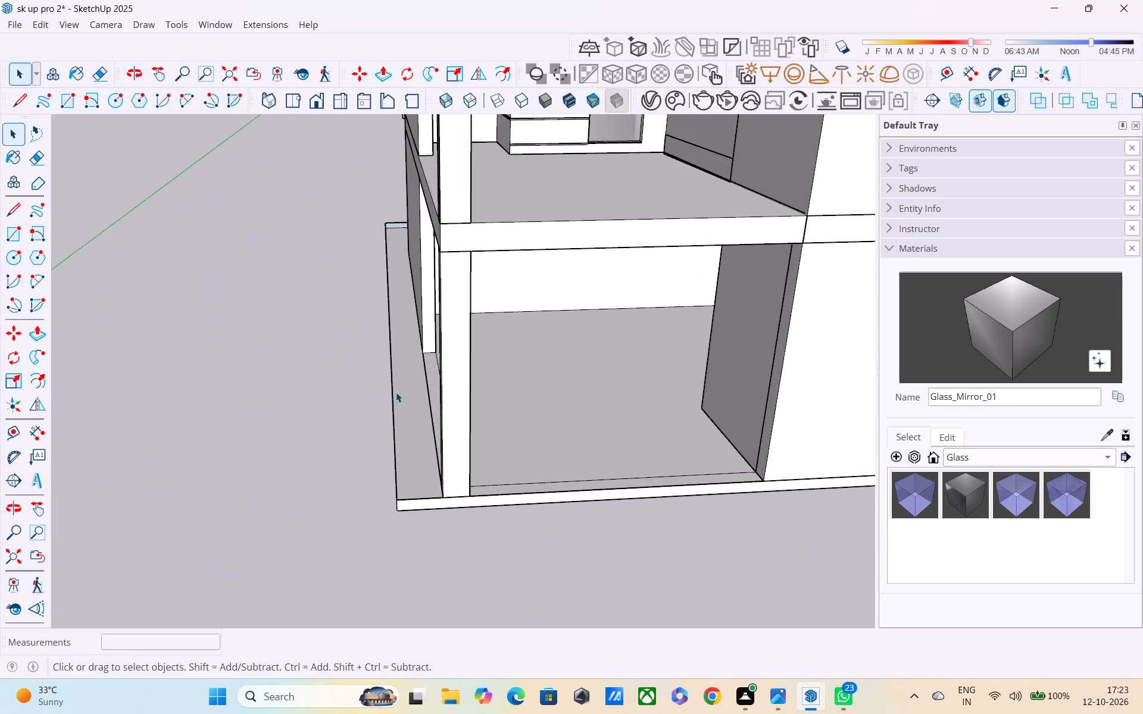
{"action": "scroll", "coordinate": [396, 392], "scroll_direction": "up", "scroll_amount": 1}
{"action": "middle_click_drag", "start_coordinate": [396, 392], "coordinate": [388, 305]}
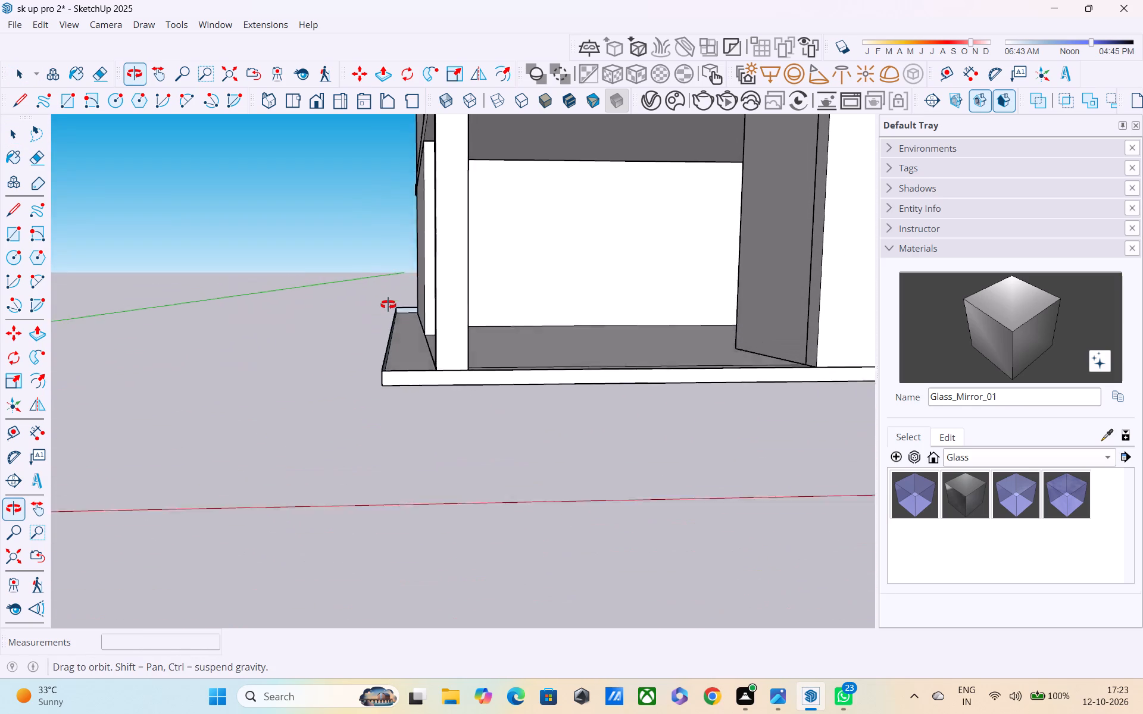
{"action": "middle_click_drag", "start_coordinate": [388, 305], "coordinate": [385, 310]}
{"action": "scroll", "coordinate": [385, 310], "scroll_direction": "up", "scroll_amount": 1}
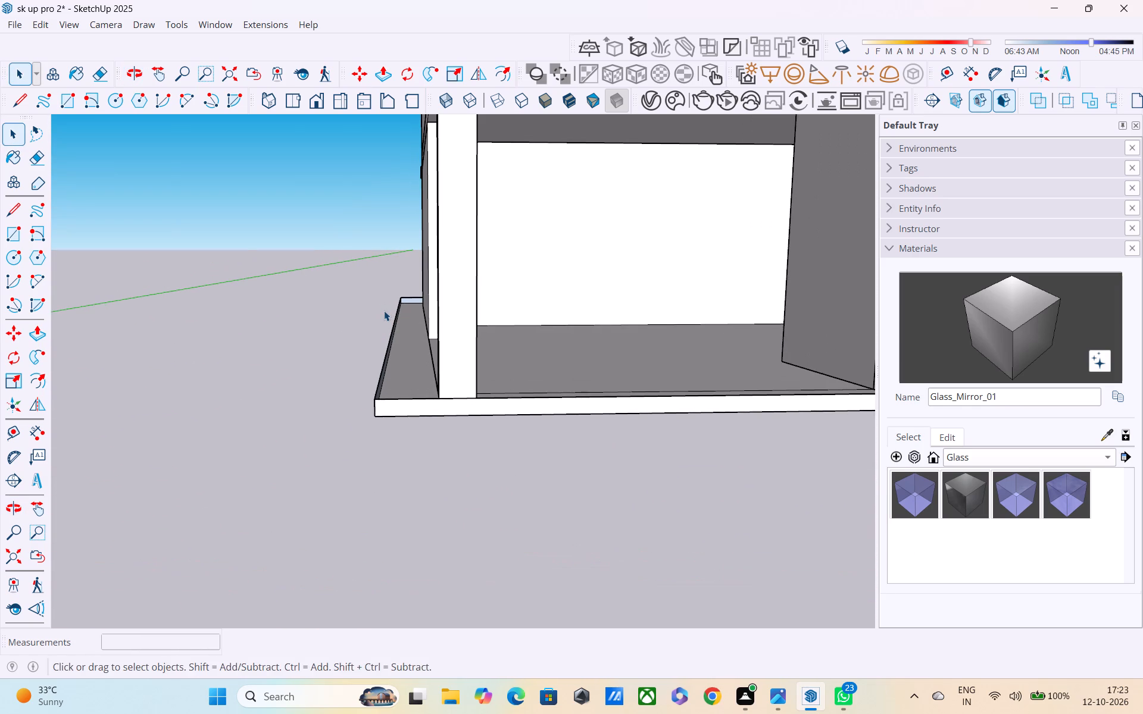
{"action": "key", "text": "p"}
{"action": "left_click", "coordinate": [402, 378]}
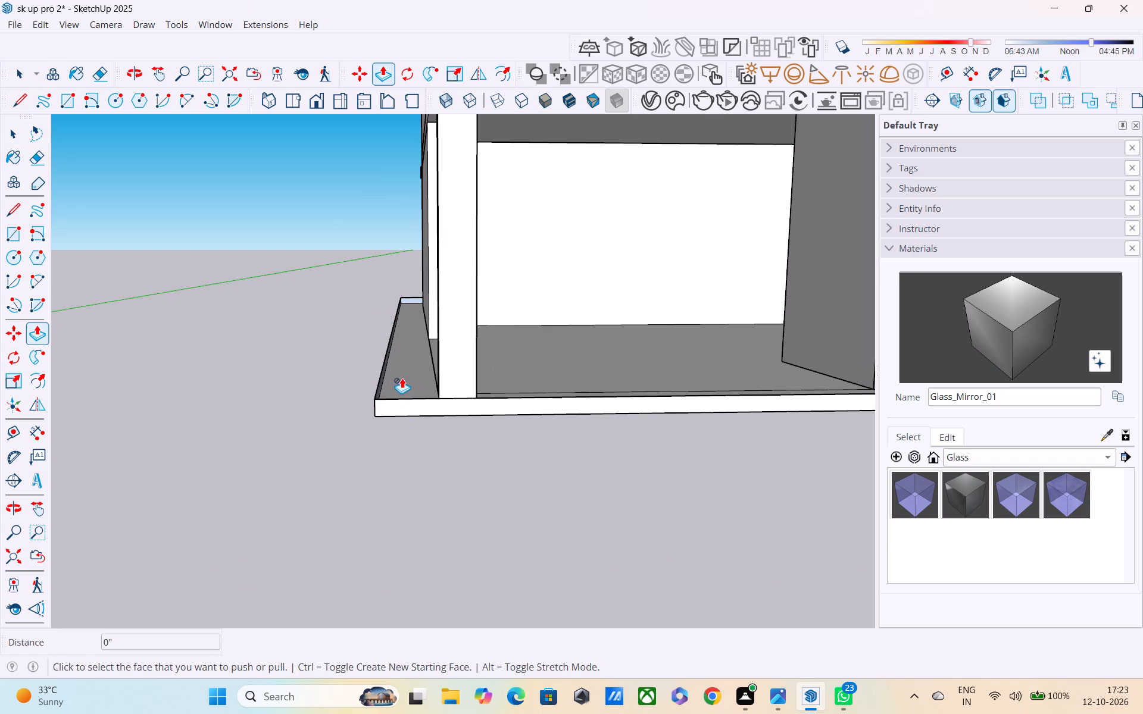
{"action": "key", "text": "Escape"}
{"action": "key", "text": "space"}
{"action": "double_click", "coordinate": [402, 368]}
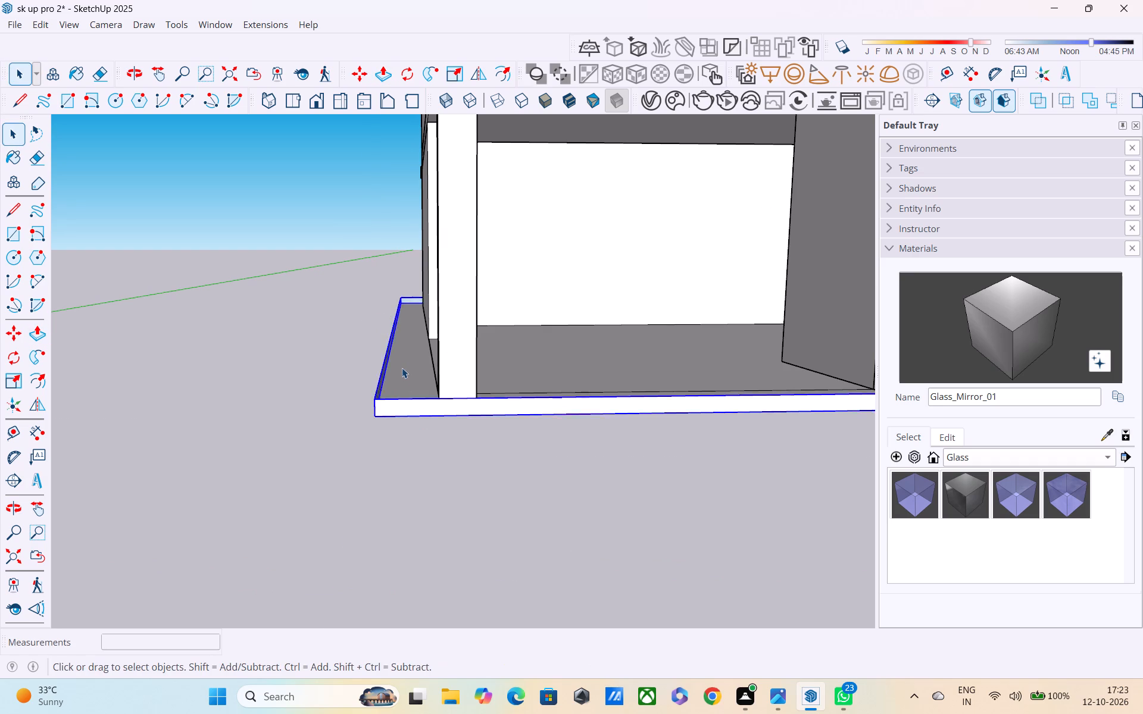
{"action": "key", "text": "p"}
{"action": "left_click", "coordinate": [404, 380]}
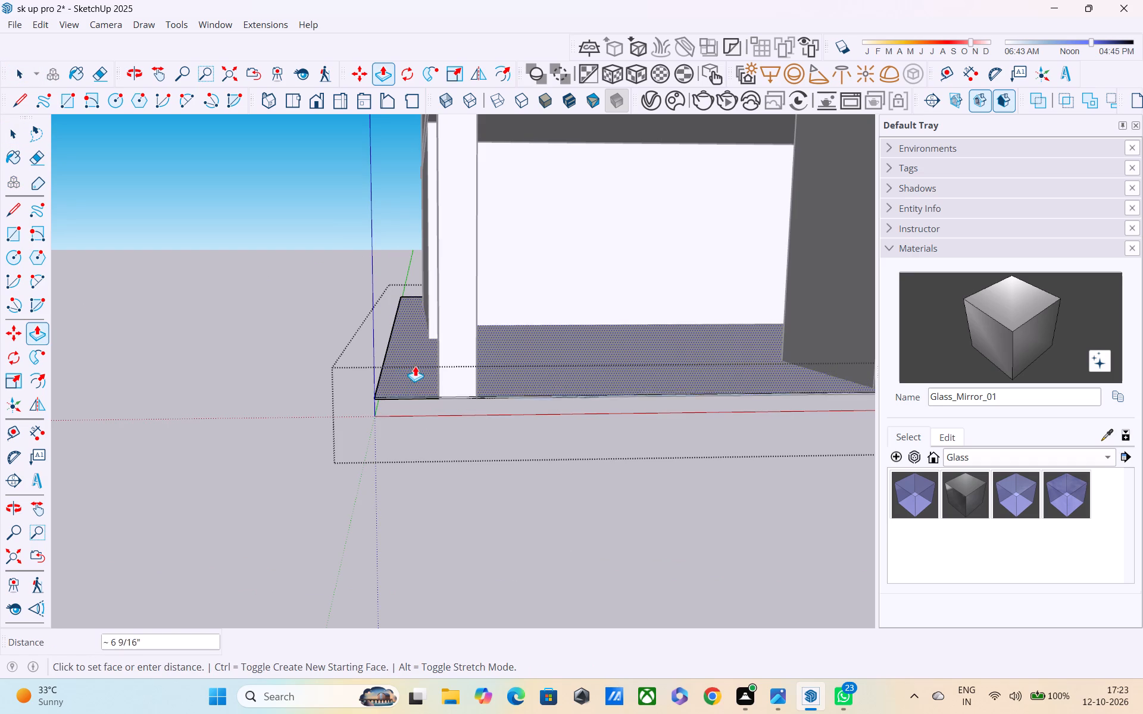
{"action": "middle_click", "coordinate": [420, 348]}
{"action": "scroll", "coordinate": [420, 348], "scroll_direction": "down", "scroll_amount": 2}
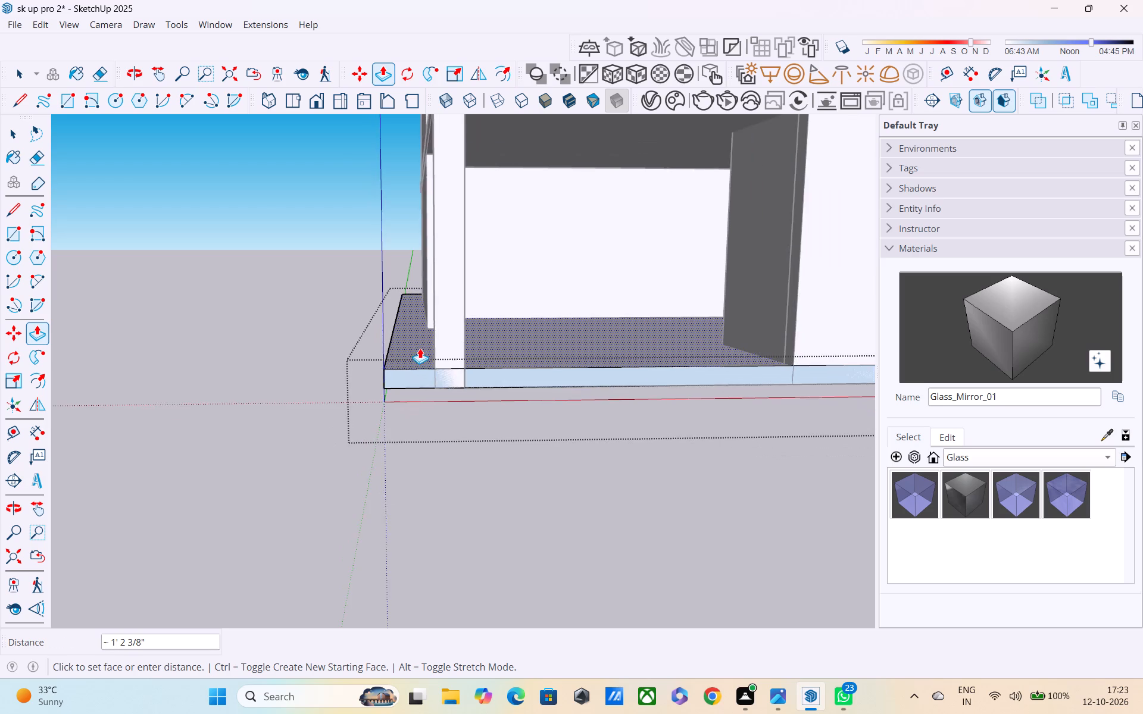
{"action": "scroll", "coordinate": [420, 348], "scroll_direction": "down", "scroll_amount": 3}
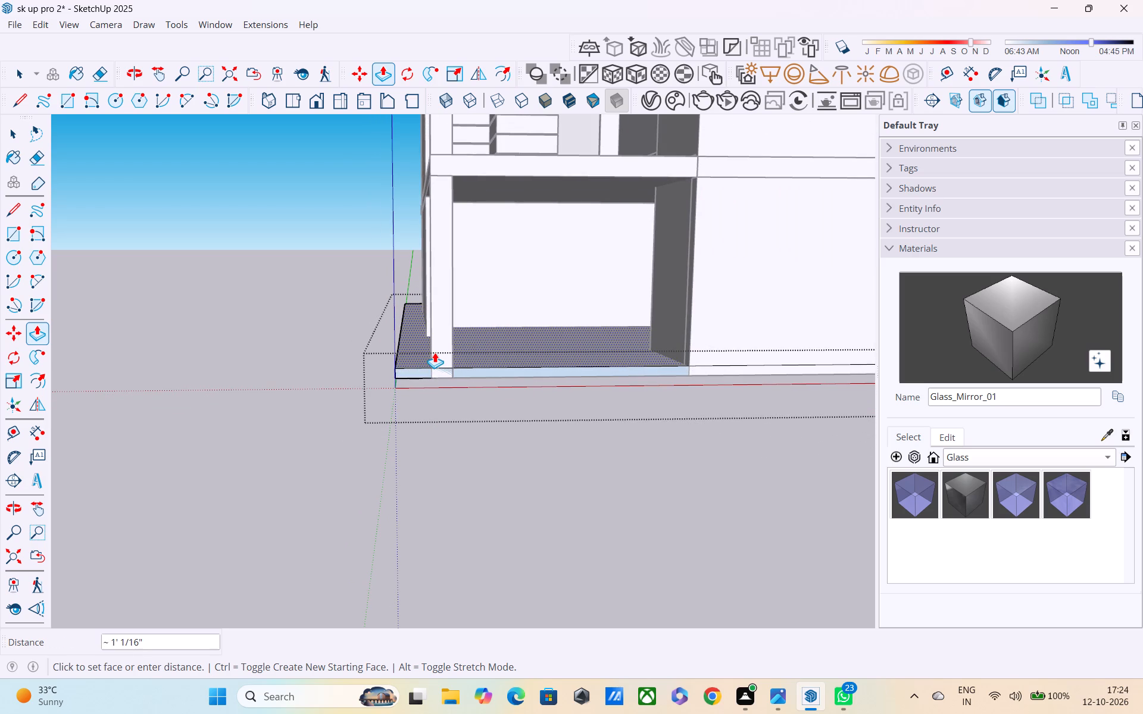
{"action": "key", "text": "1"}
{"action": "key", "text": "apostrophe"}
{"action": "key", "text": "Return"}
{"action": "scroll", "coordinate": [439, 355], "scroll_direction": "down", "scroll_amount": 4}
{"action": "key", "text": "Escape"}
{"action": "key", "text": "space"}
{"action": "key", "text": "space"}
{"action": "key", "text": "space"}
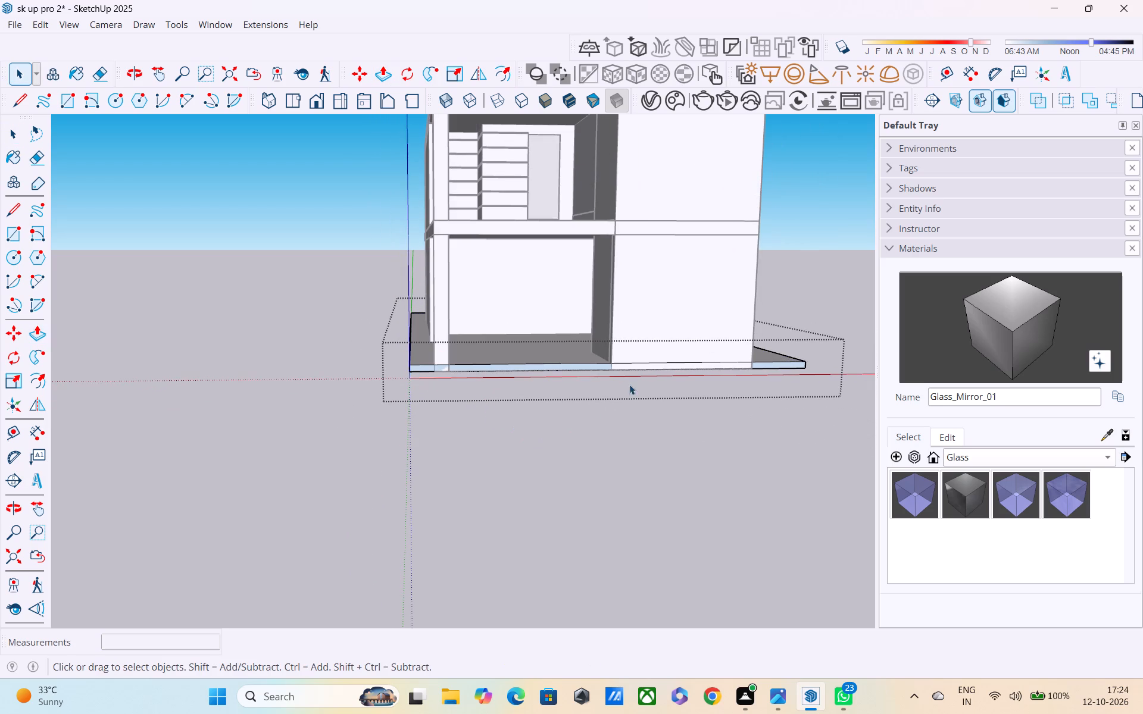
{"action": "left_click", "coordinate": [816, 218]}
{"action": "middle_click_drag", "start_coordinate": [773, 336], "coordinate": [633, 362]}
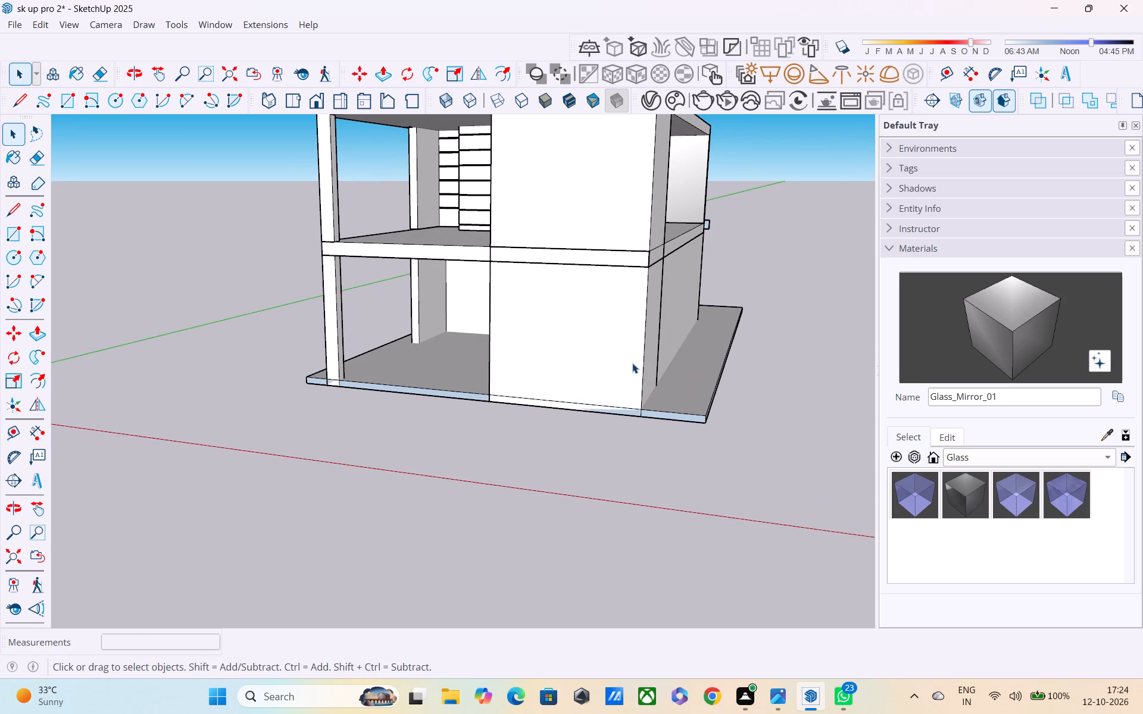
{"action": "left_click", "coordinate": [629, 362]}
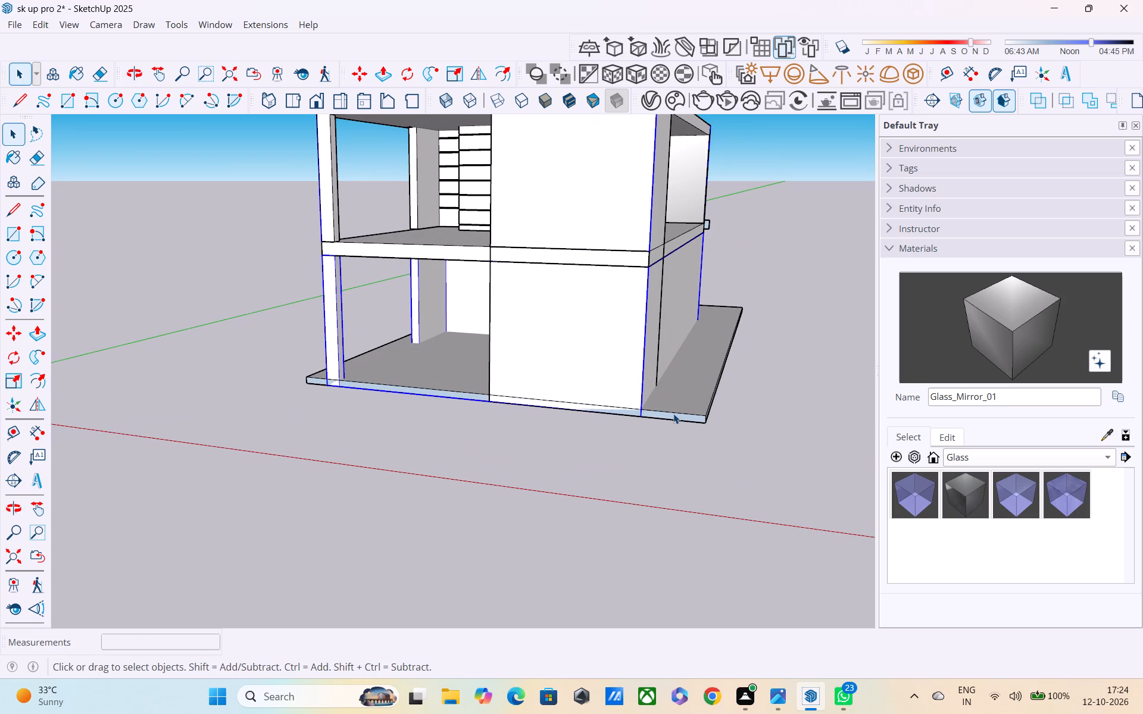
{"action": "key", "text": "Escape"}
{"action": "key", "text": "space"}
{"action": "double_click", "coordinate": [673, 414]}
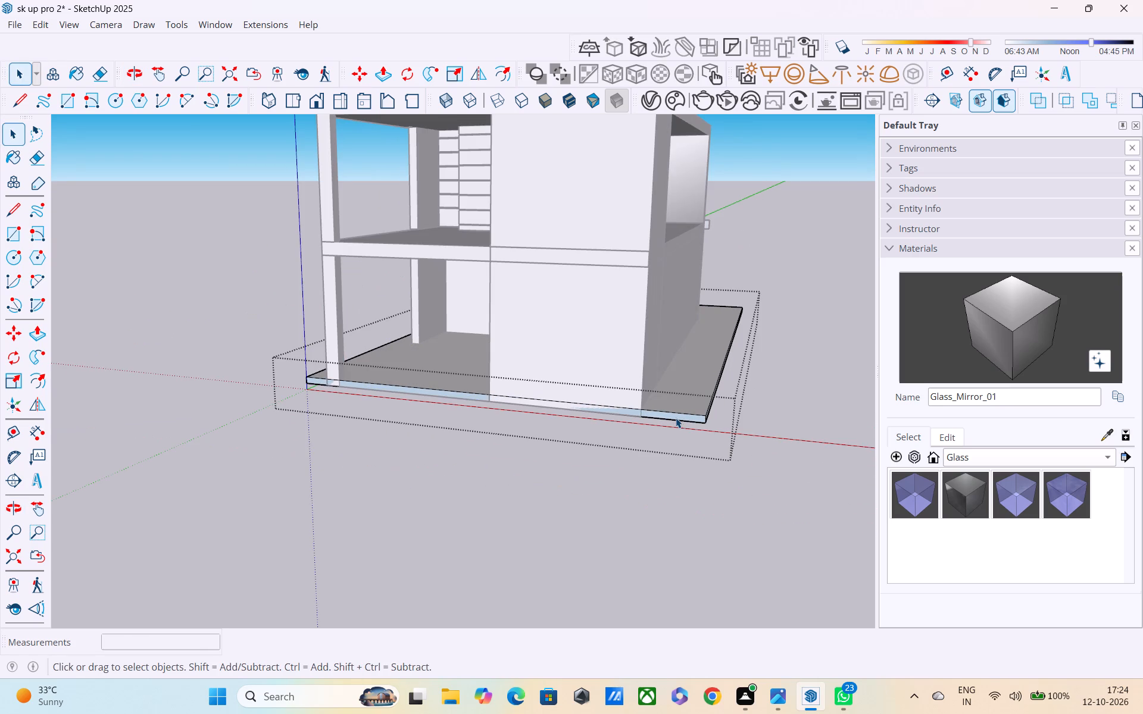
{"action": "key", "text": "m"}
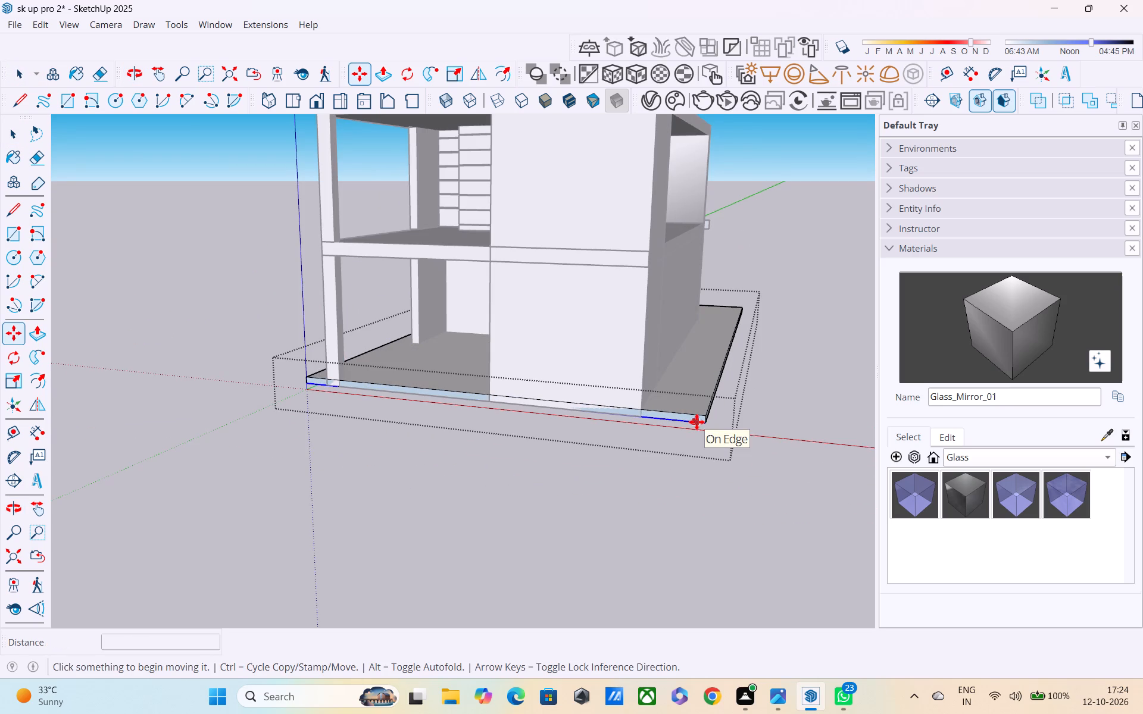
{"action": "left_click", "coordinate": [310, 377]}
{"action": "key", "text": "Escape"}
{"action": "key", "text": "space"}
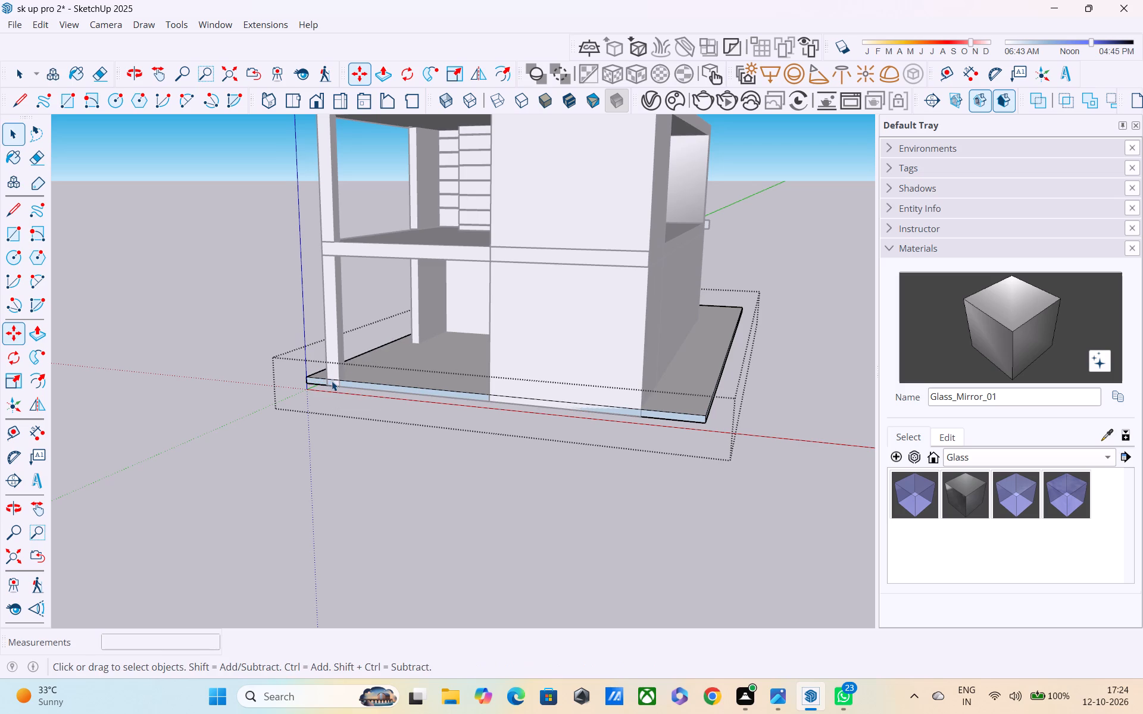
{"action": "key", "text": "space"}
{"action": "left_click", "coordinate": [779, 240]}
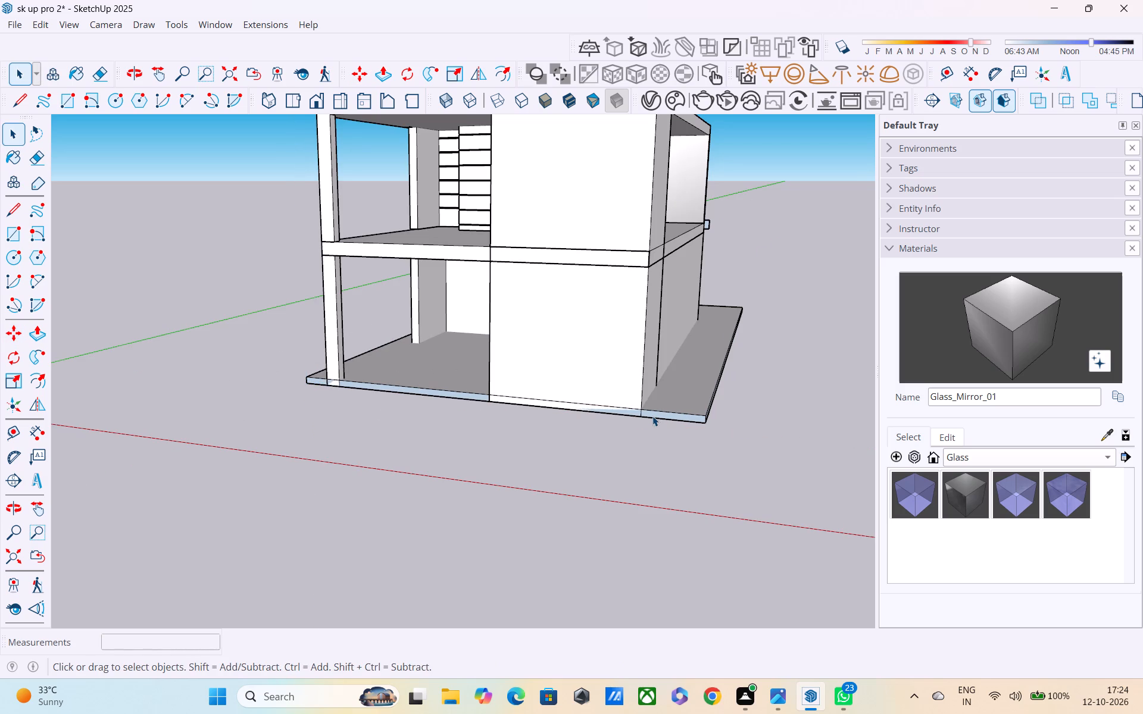
Move the base slab group about 2' 6" along the red axis to even its side projections, then clear the selection.
{"action": "key", "text": "m"}
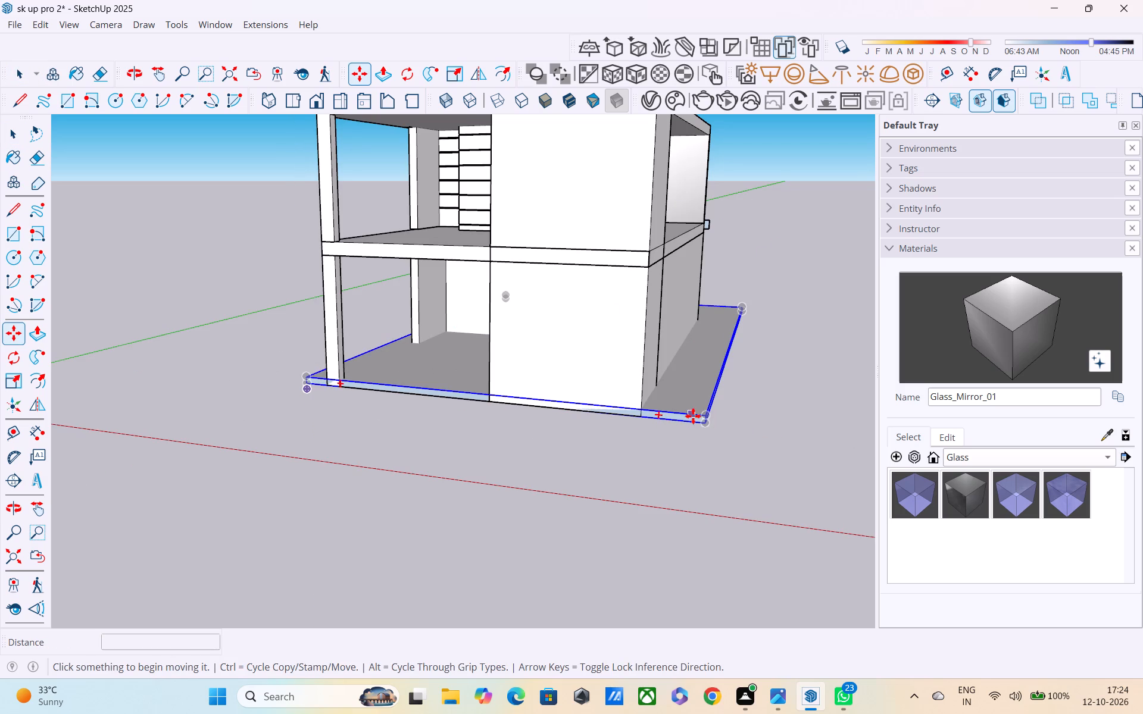
{"action": "left_click", "coordinate": [702, 422]}
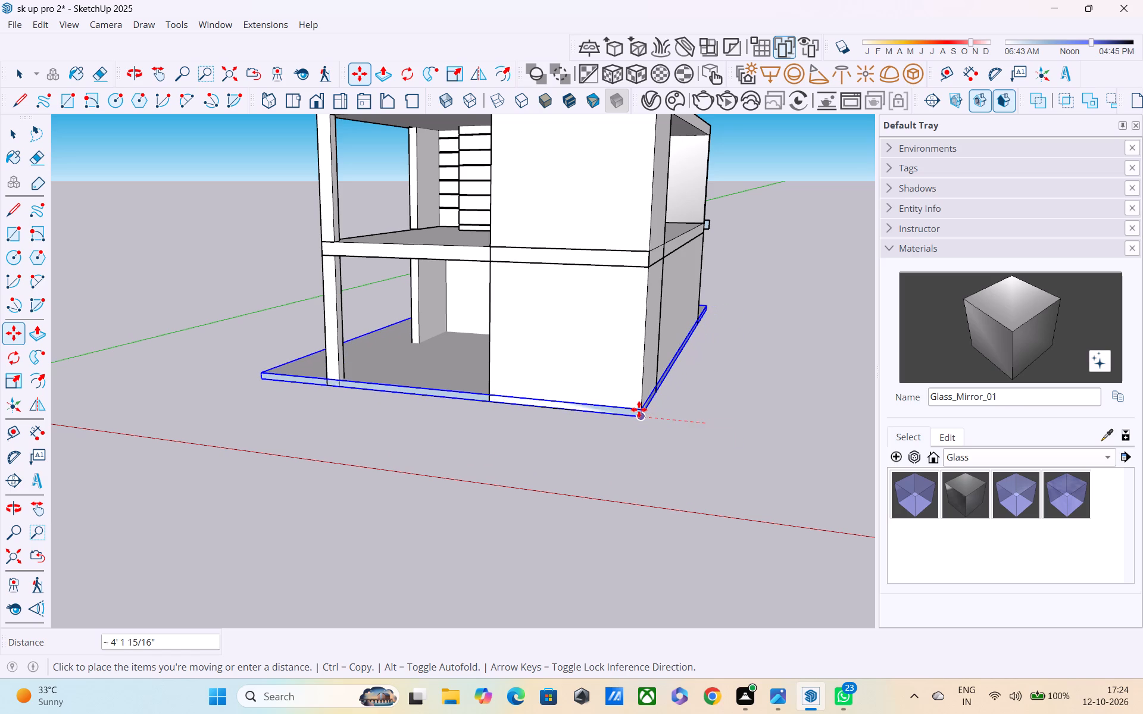
{"action": "left_click", "coordinate": [671, 427]}
{"action": "scroll", "coordinate": [667, 440], "scroll_direction": "down", "scroll_amount": 3}
{"action": "middle_click_drag", "start_coordinate": [505, 445], "coordinate": [572, 421]}
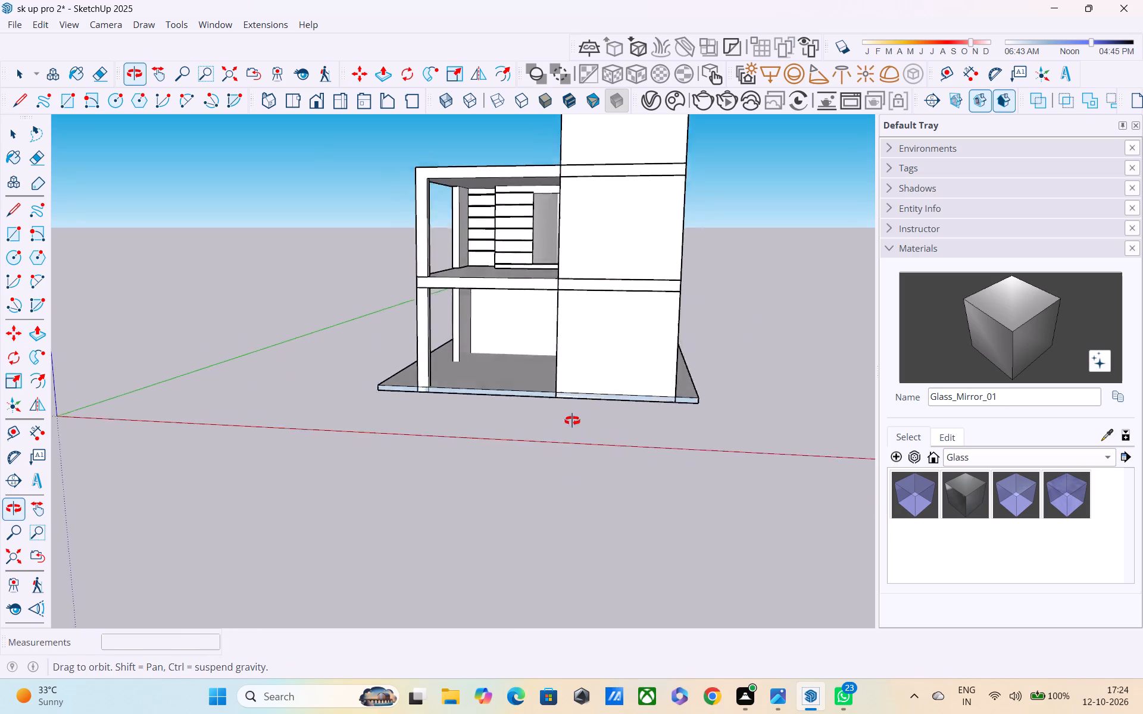
{"action": "middle_click_drag", "start_coordinate": [572, 421], "coordinate": [604, 408]}
{"action": "key", "text": "Escape"}
{"action": "key", "text": "space"}
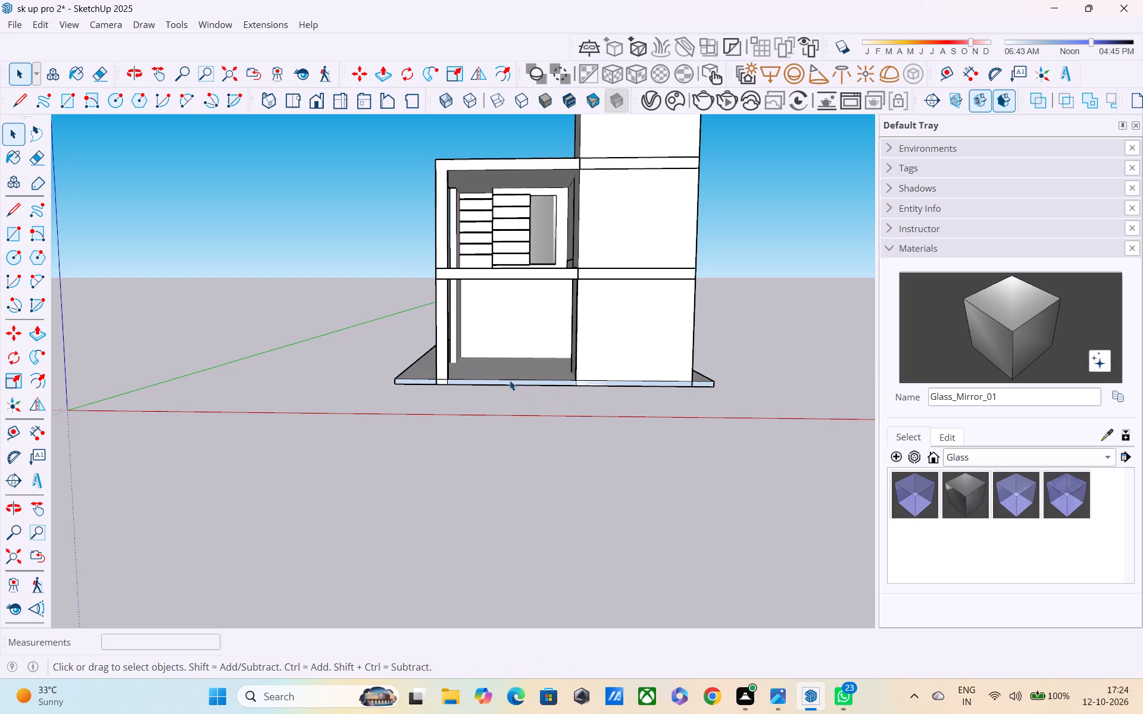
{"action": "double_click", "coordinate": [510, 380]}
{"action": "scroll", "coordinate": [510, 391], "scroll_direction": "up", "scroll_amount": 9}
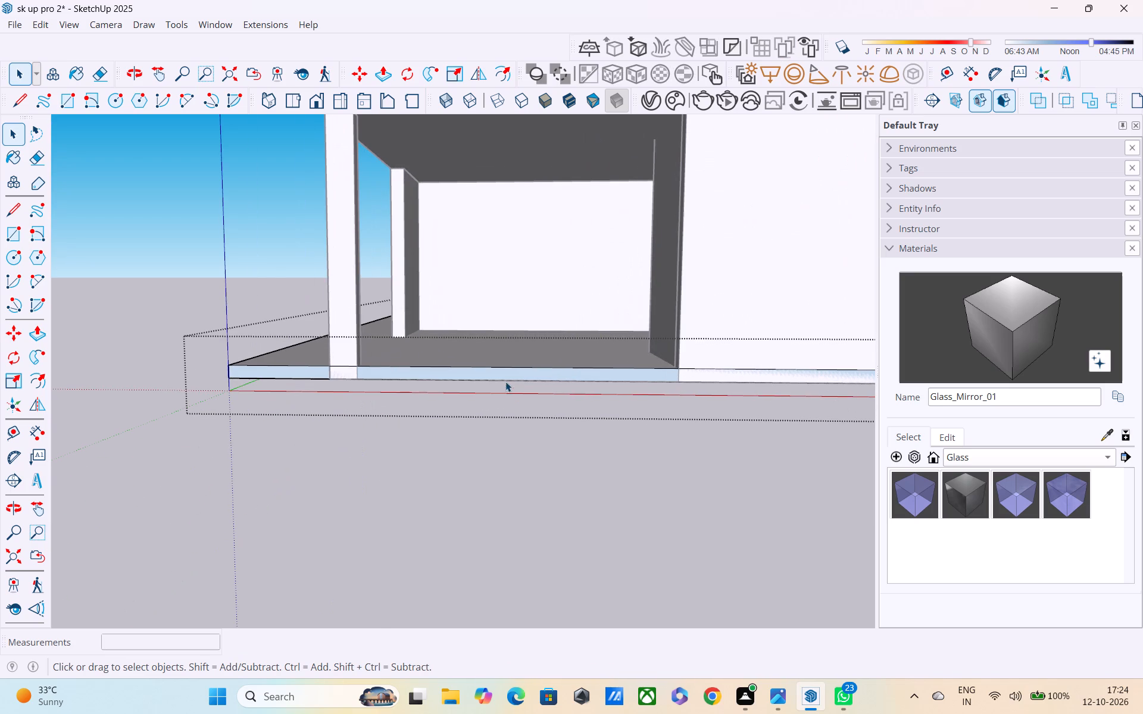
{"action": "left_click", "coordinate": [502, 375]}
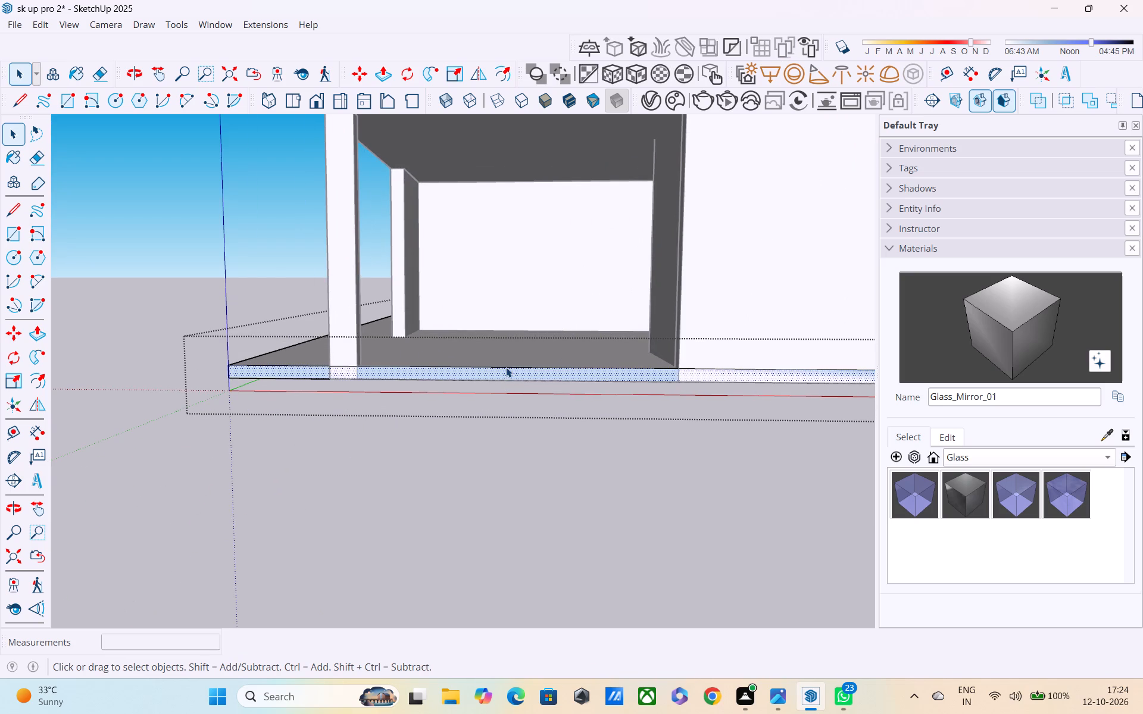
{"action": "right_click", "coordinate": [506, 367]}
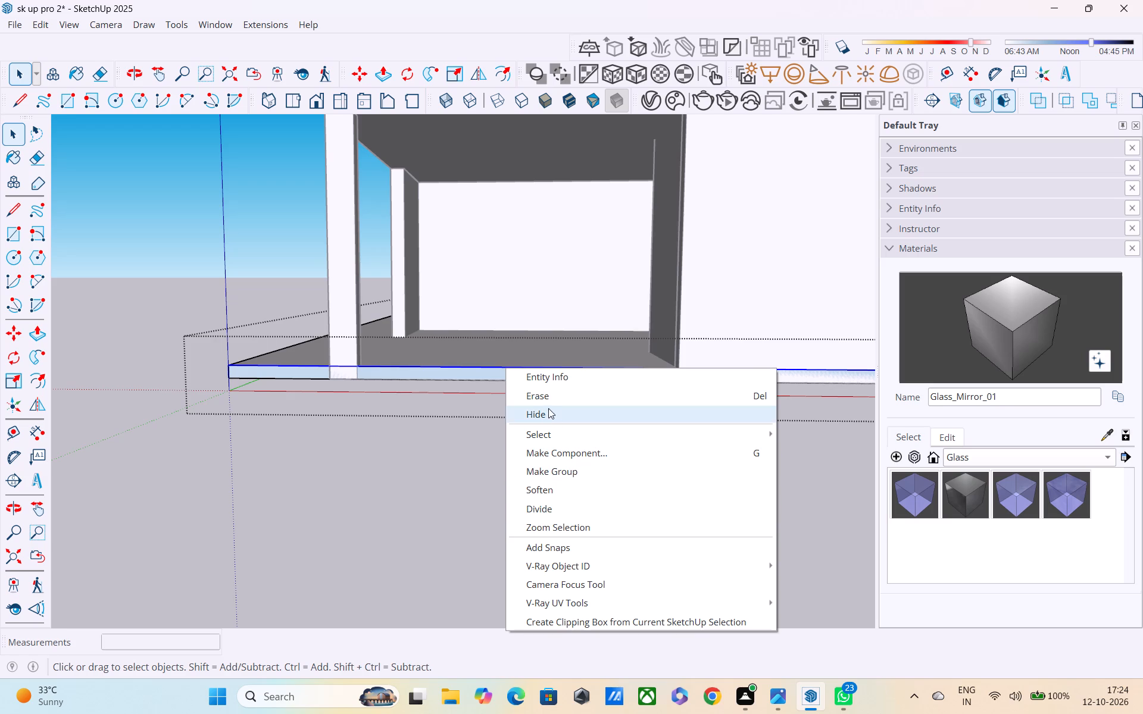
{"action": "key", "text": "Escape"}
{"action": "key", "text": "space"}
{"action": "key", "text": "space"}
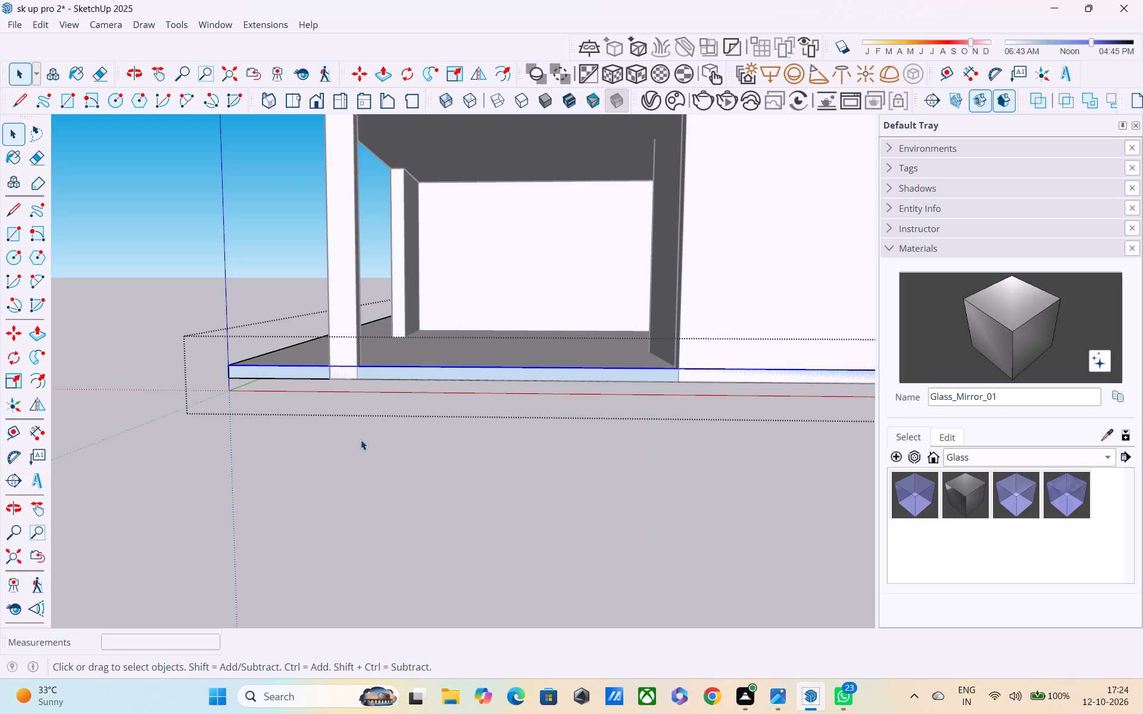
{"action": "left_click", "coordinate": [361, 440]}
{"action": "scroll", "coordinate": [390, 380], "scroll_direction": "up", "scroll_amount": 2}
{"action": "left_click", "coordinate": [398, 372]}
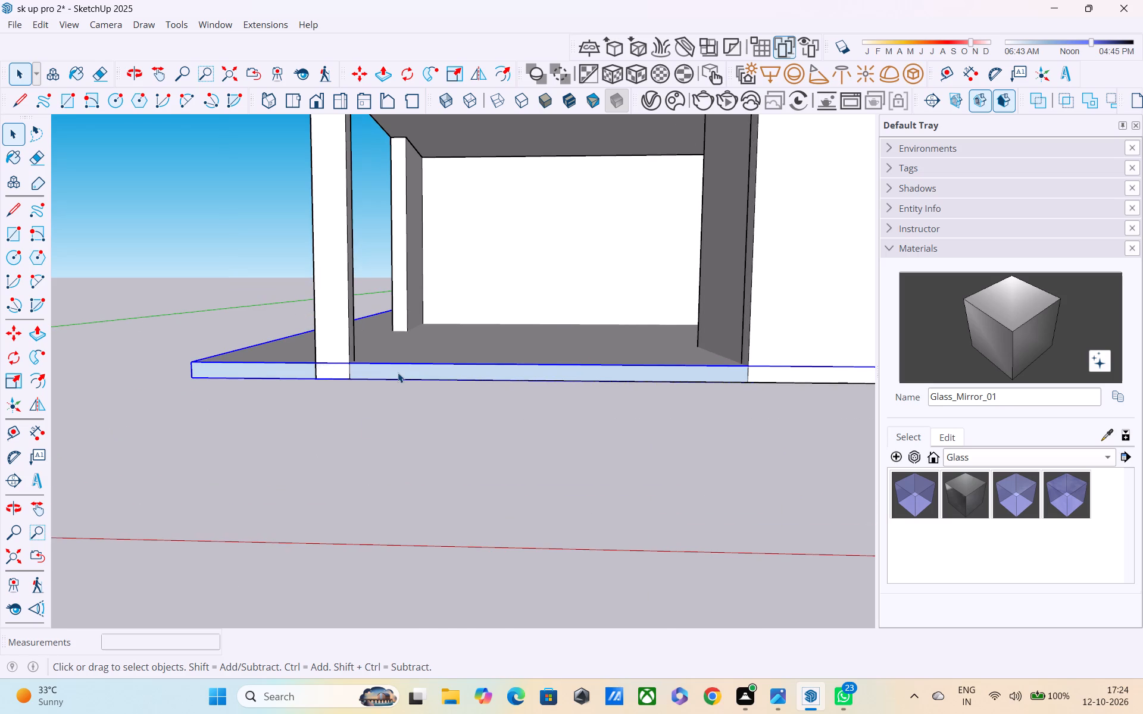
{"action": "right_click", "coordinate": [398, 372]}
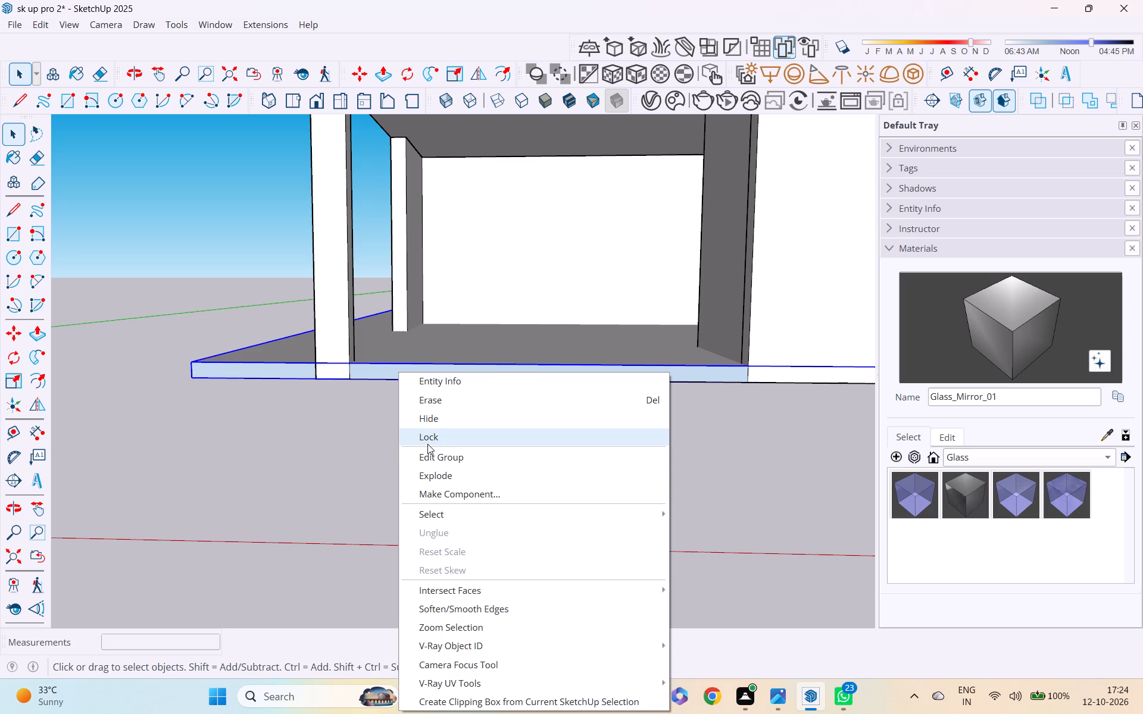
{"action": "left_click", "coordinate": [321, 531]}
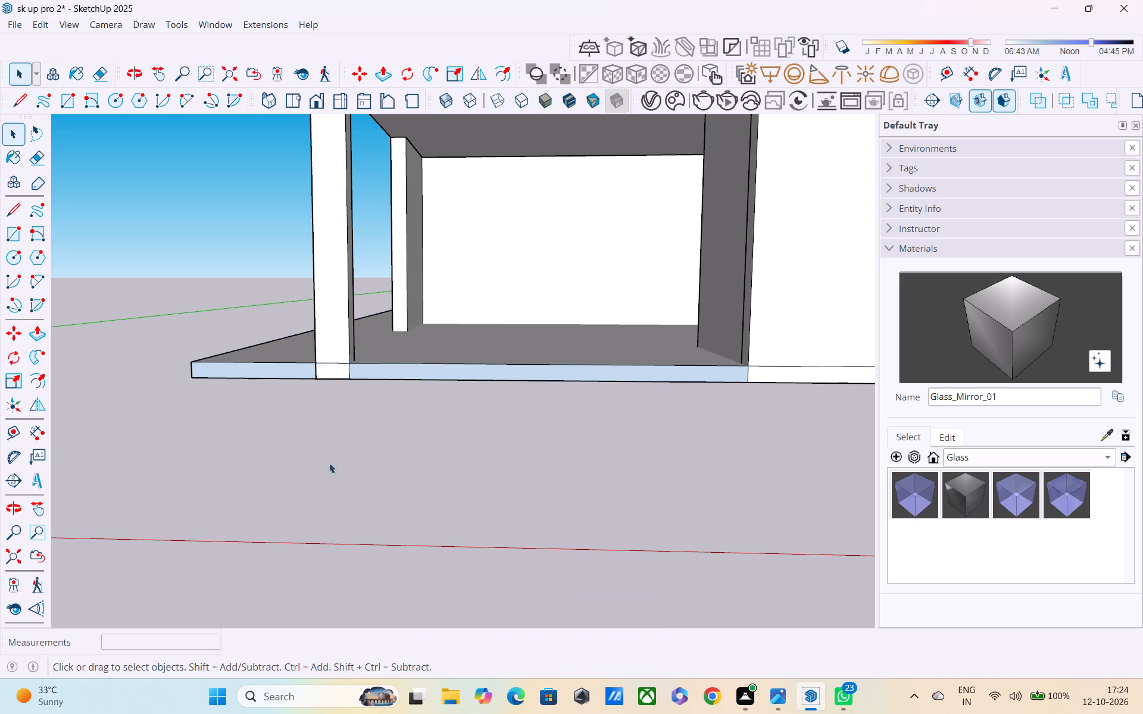
Open the base slab group, reverse its front, top and adjoining faces, and leave the group.
{"action": "scroll", "coordinate": [351, 410], "scroll_direction": "up", "scroll_amount": 4}
{"action": "scroll", "coordinate": [383, 333], "scroll_direction": "up", "scroll_amount": 3}
{"action": "double_click", "coordinate": [405, 366]}
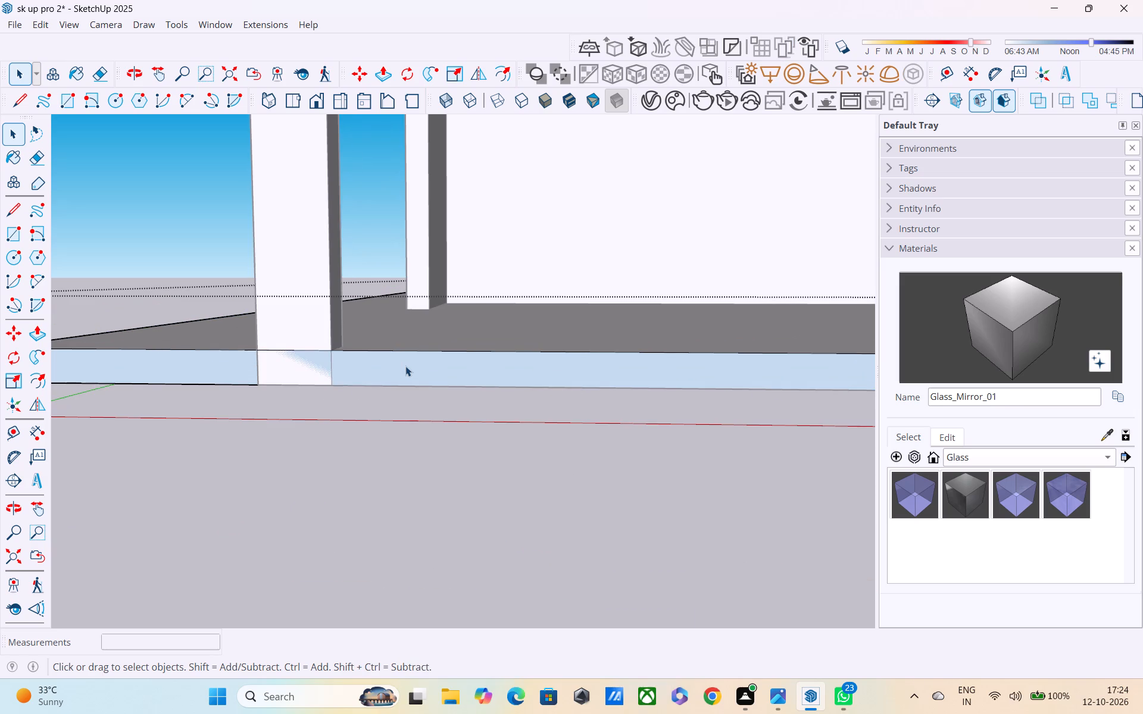
{"action": "double_click", "coordinate": [405, 366]}
{"action": "right_click", "coordinate": [430, 371]}
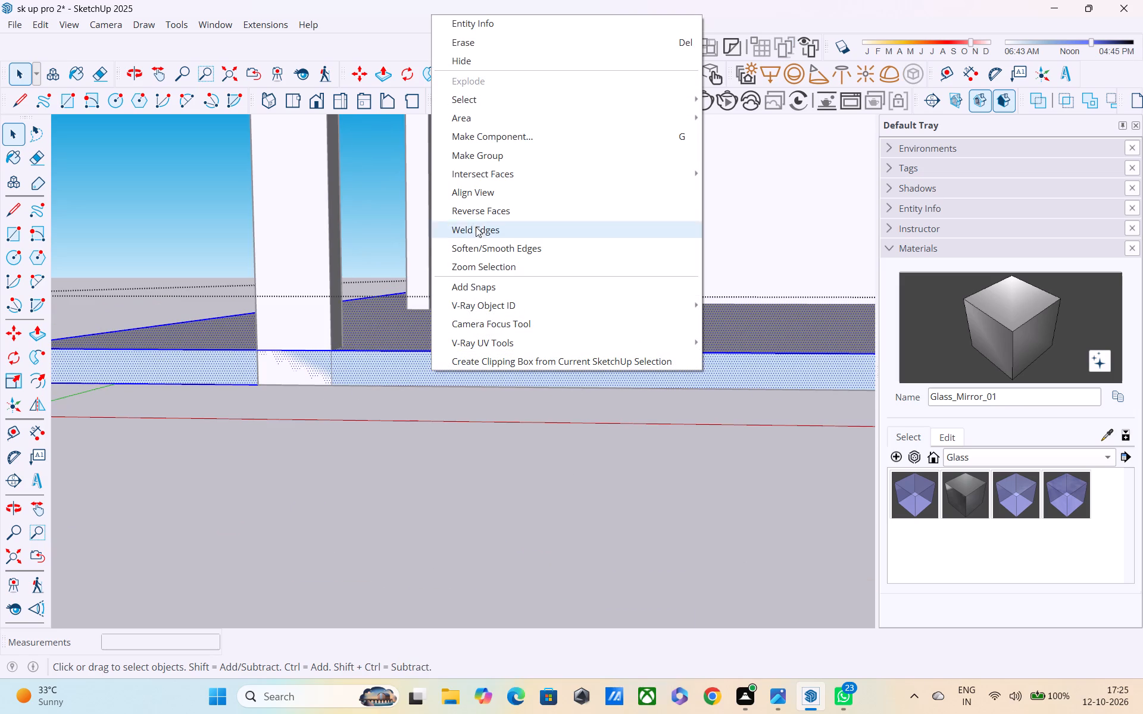
{"action": "left_click", "coordinate": [480, 205]}
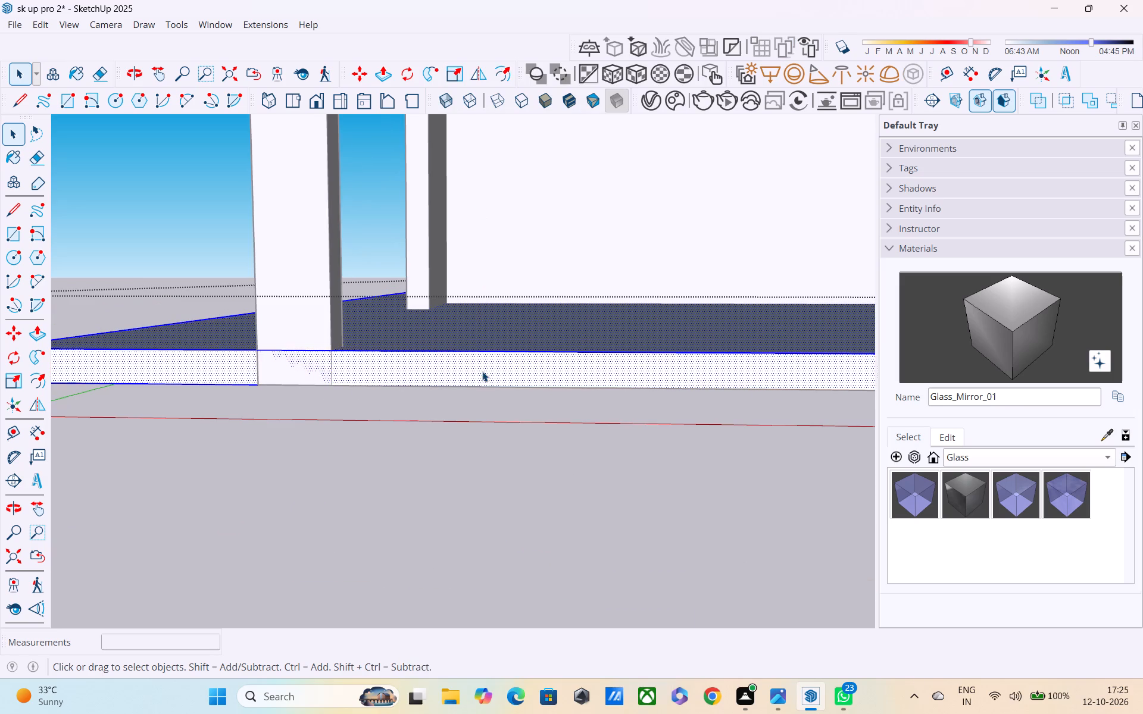
{"action": "scroll", "coordinate": [482, 371], "scroll_direction": "down", "scroll_amount": 2}
{"action": "middle_click_drag", "start_coordinate": [216, 388], "coordinate": [495, 441]}
{"action": "scroll", "coordinate": [401, 359], "scroll_direction": "down", "scroll_amount": 1}
{"action": "middle_click_drag", "start_coordinate": [479, 419], "coordinate": [575, 412]}
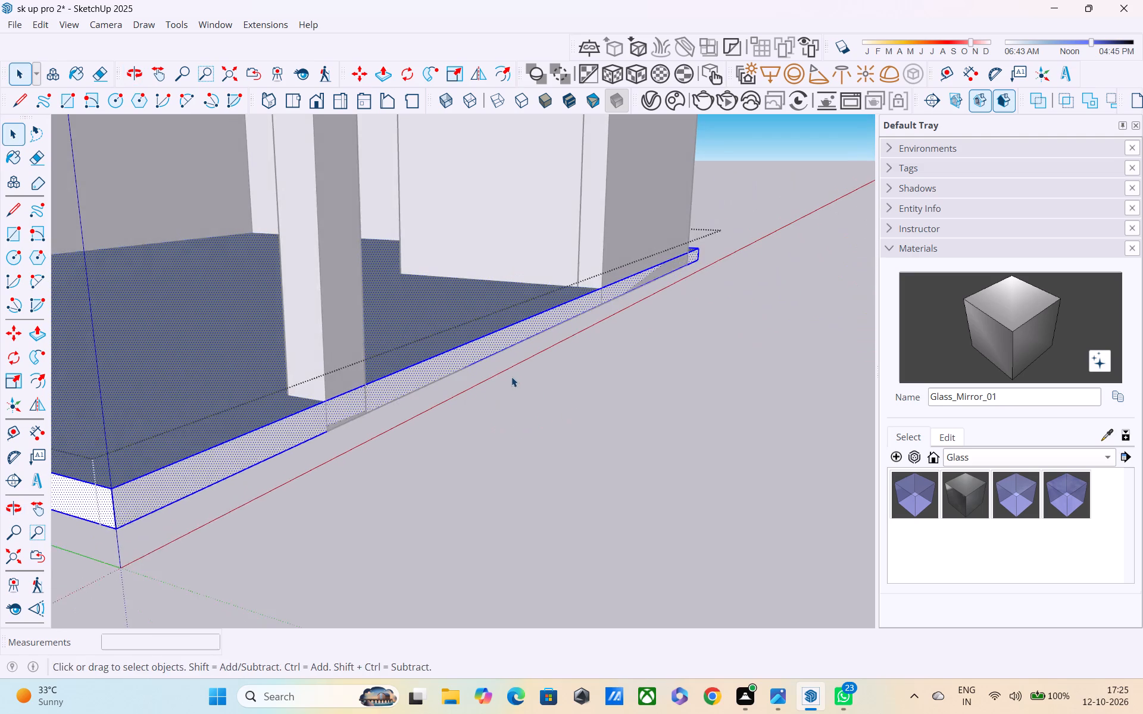
{"action": "scroll", "coordinate": [510, 376], "scroll_direction": "down", "scroll_amount": 3}
{"action": "left_click_drag", "start_coordinate": [908, 365], "coordinate": [902, 365]}
{"action": "left_click", "coordinate": [728, 378]}
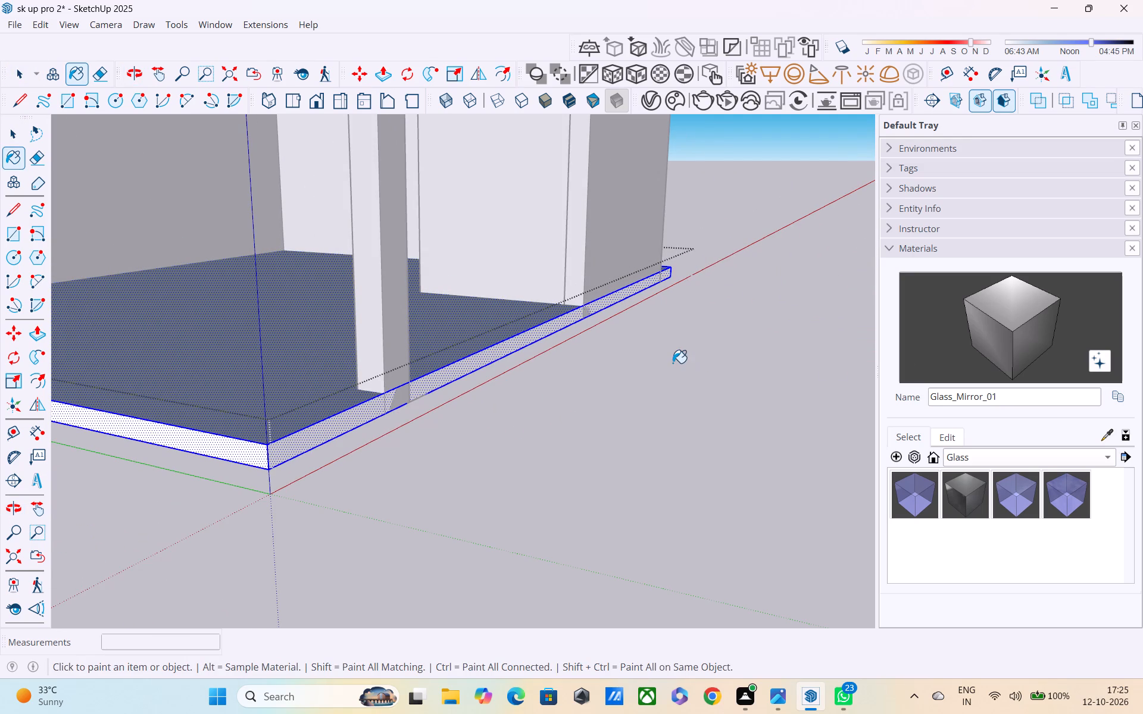
{"action": "key", "text": "Escape"}
{"action": "type", "text": "bbb"}
{"action": "key", "text": "space"}
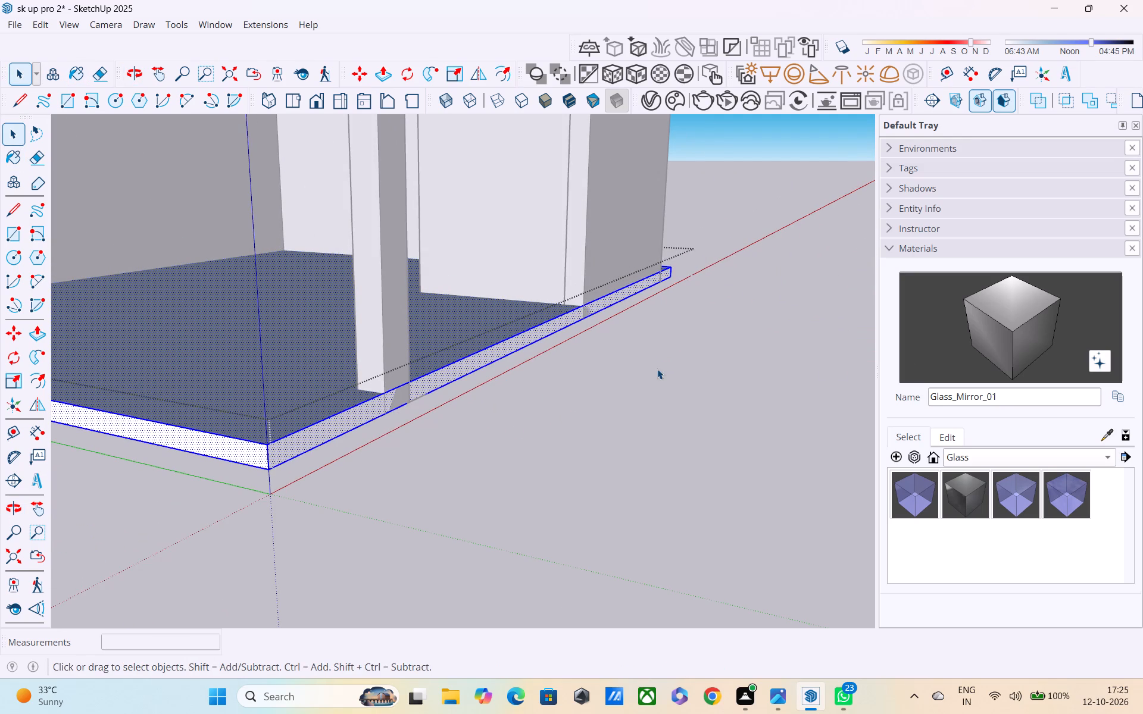
{"action": "key", "text": "space"}
{"action": "left_click", "coordinate": [677, 368]}
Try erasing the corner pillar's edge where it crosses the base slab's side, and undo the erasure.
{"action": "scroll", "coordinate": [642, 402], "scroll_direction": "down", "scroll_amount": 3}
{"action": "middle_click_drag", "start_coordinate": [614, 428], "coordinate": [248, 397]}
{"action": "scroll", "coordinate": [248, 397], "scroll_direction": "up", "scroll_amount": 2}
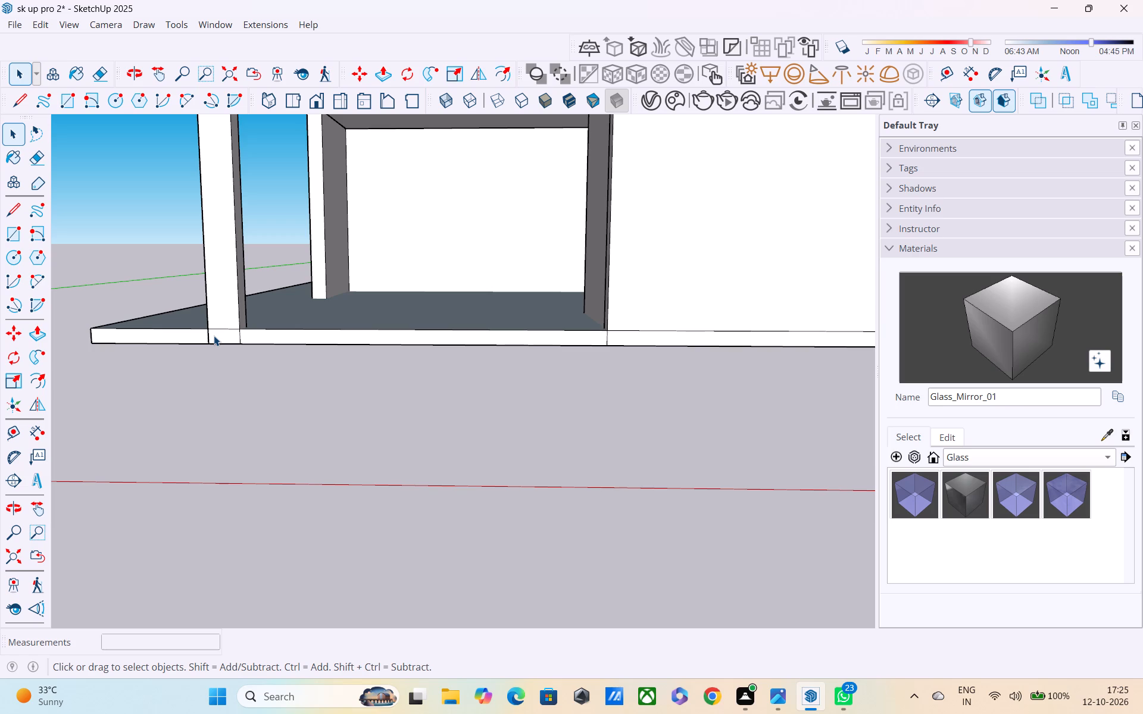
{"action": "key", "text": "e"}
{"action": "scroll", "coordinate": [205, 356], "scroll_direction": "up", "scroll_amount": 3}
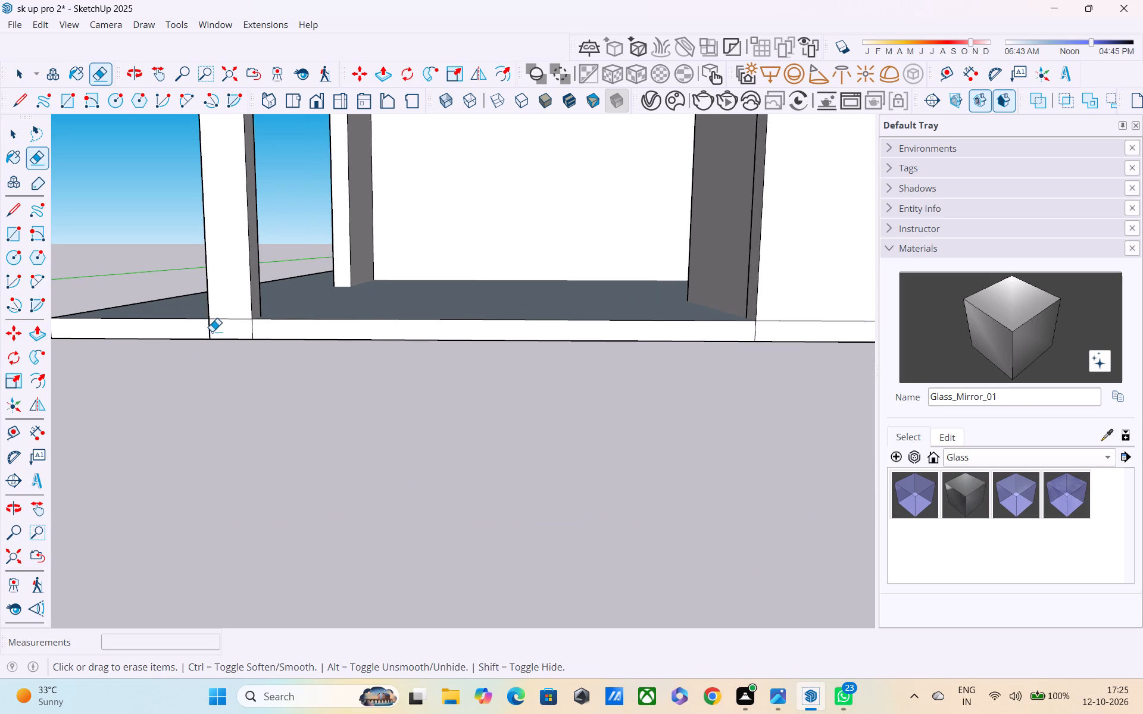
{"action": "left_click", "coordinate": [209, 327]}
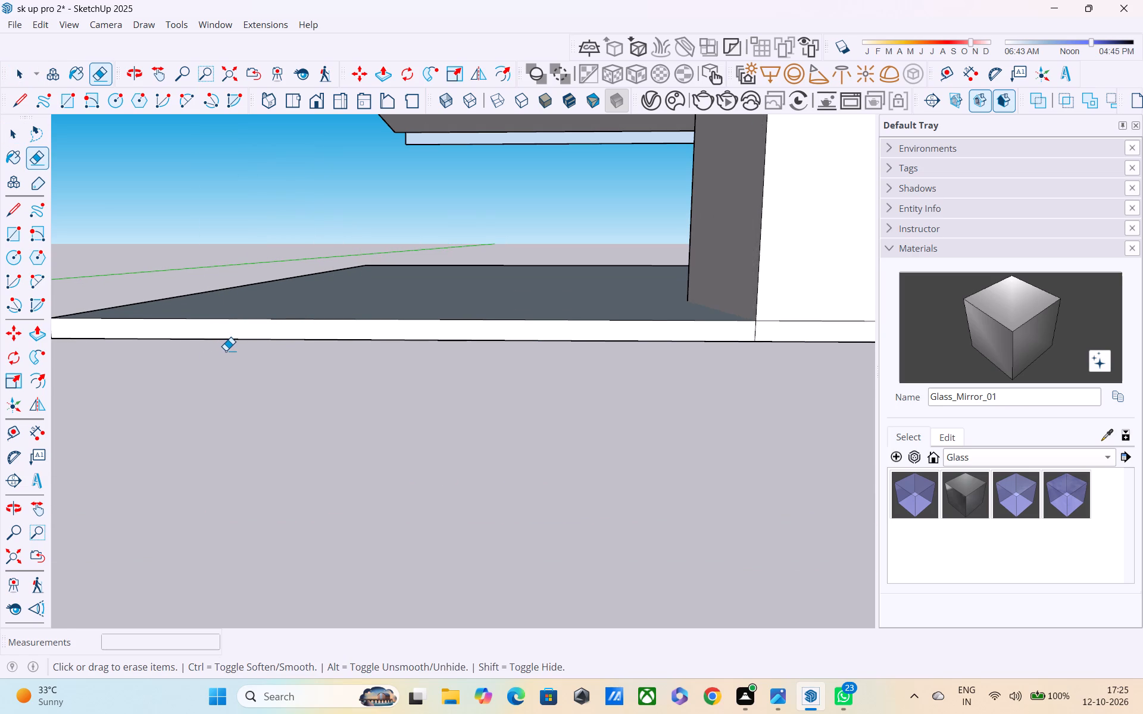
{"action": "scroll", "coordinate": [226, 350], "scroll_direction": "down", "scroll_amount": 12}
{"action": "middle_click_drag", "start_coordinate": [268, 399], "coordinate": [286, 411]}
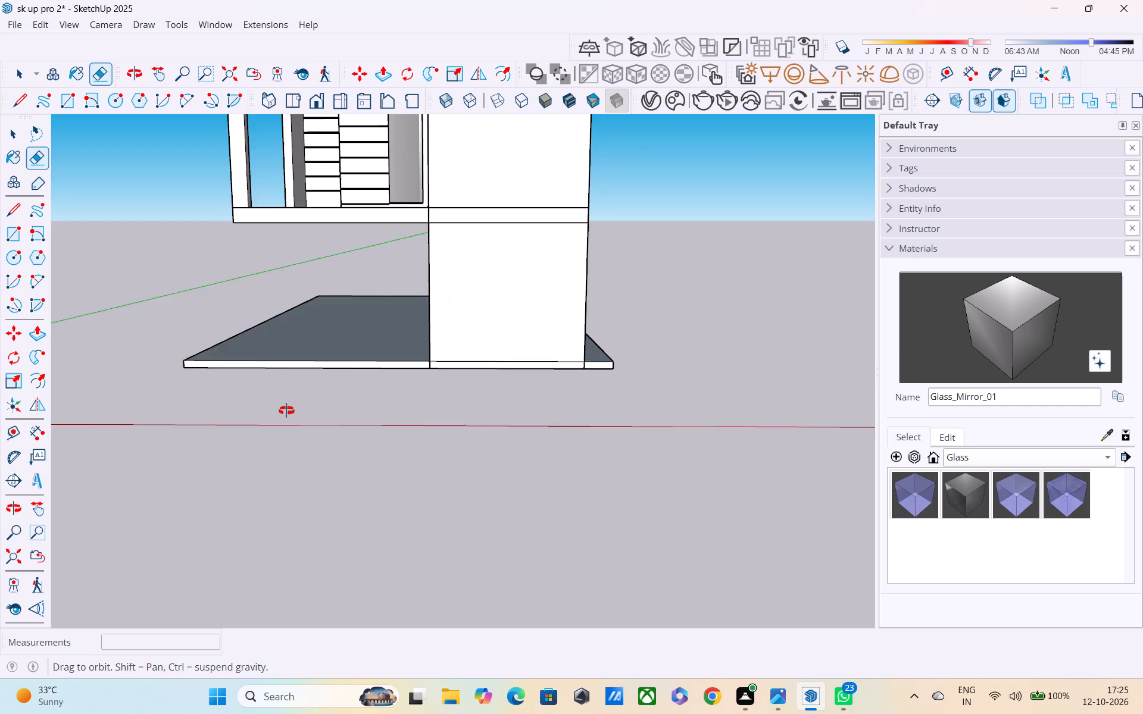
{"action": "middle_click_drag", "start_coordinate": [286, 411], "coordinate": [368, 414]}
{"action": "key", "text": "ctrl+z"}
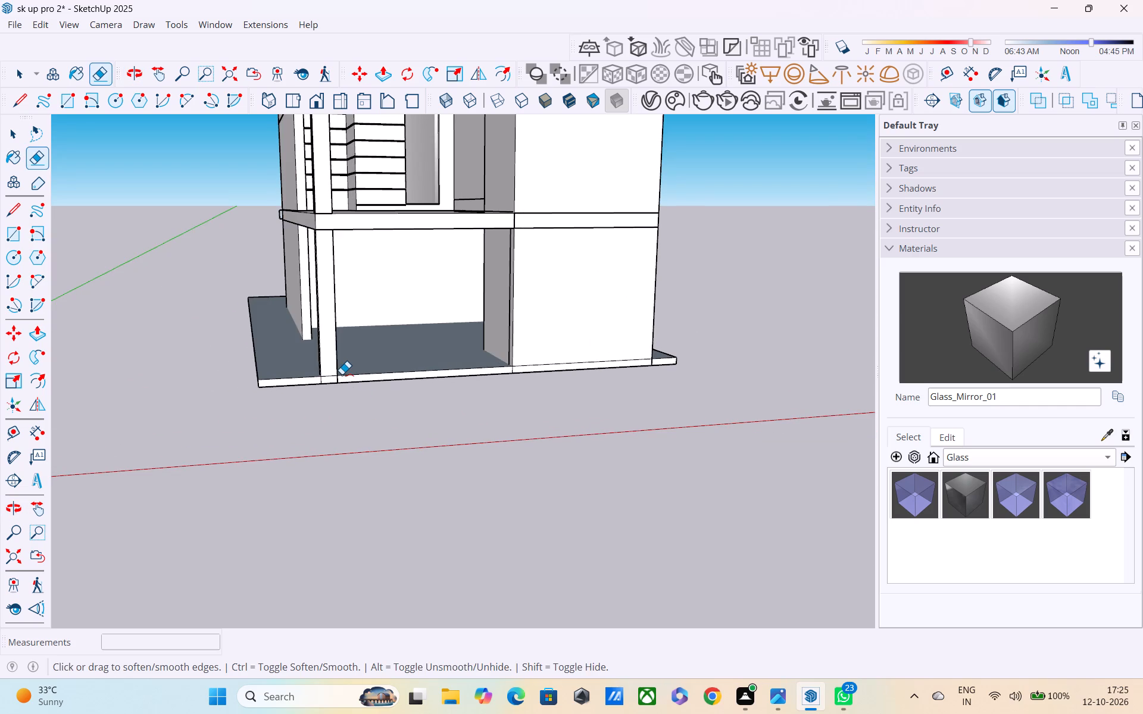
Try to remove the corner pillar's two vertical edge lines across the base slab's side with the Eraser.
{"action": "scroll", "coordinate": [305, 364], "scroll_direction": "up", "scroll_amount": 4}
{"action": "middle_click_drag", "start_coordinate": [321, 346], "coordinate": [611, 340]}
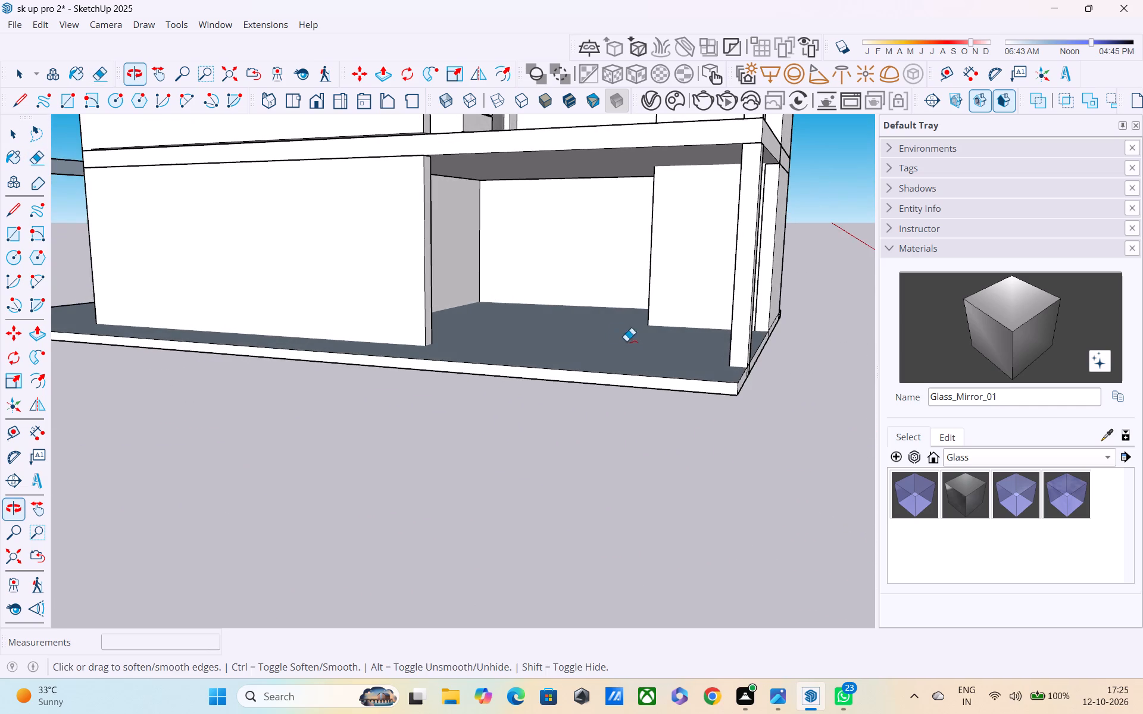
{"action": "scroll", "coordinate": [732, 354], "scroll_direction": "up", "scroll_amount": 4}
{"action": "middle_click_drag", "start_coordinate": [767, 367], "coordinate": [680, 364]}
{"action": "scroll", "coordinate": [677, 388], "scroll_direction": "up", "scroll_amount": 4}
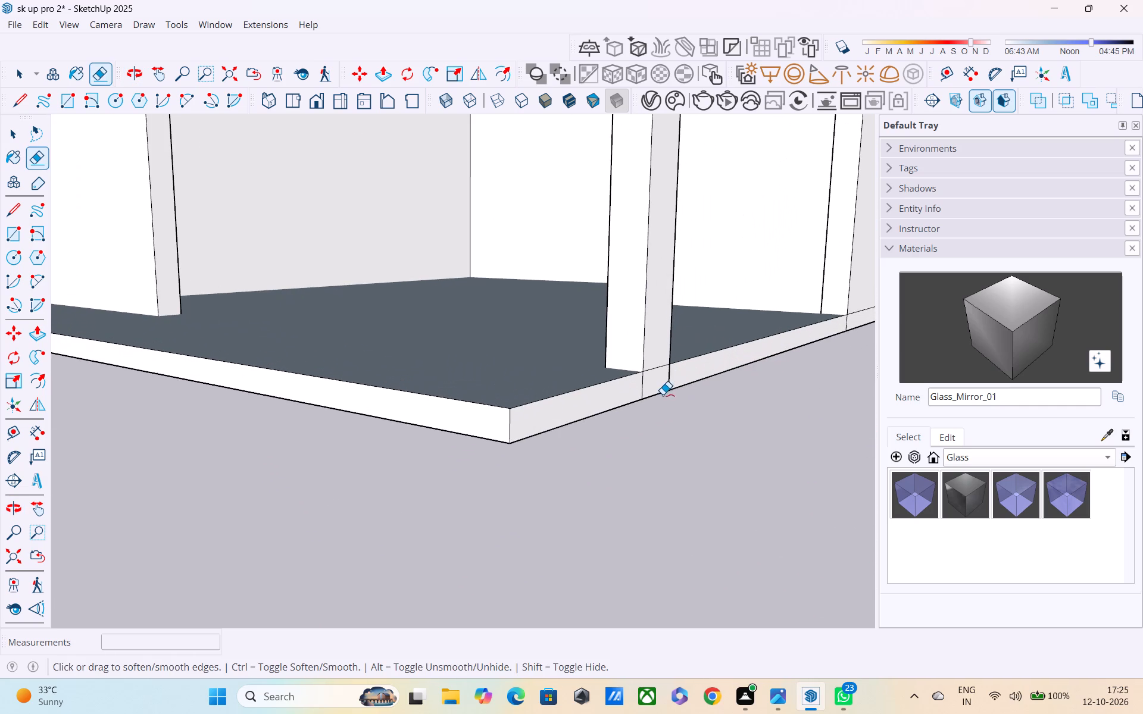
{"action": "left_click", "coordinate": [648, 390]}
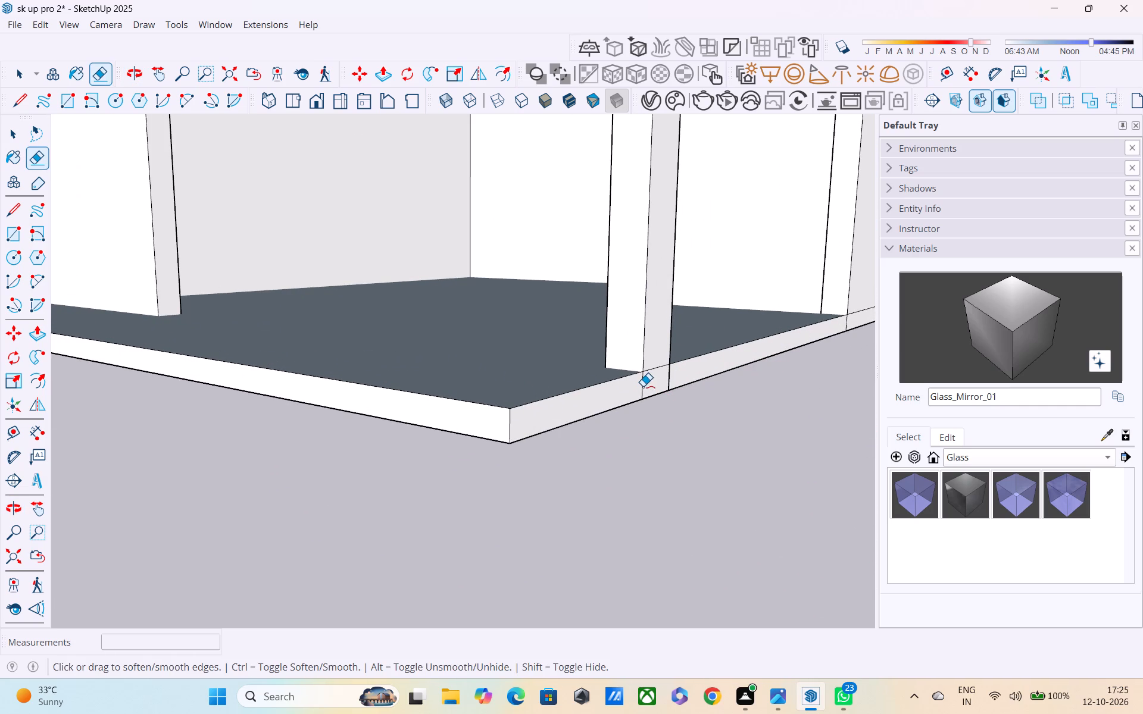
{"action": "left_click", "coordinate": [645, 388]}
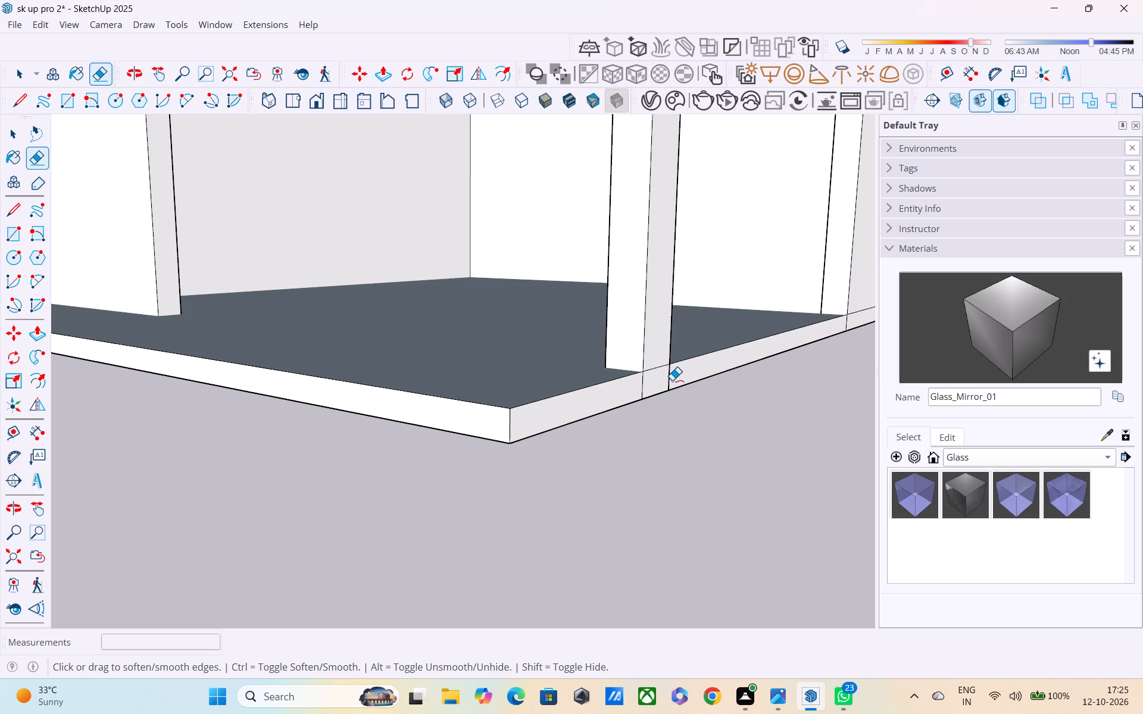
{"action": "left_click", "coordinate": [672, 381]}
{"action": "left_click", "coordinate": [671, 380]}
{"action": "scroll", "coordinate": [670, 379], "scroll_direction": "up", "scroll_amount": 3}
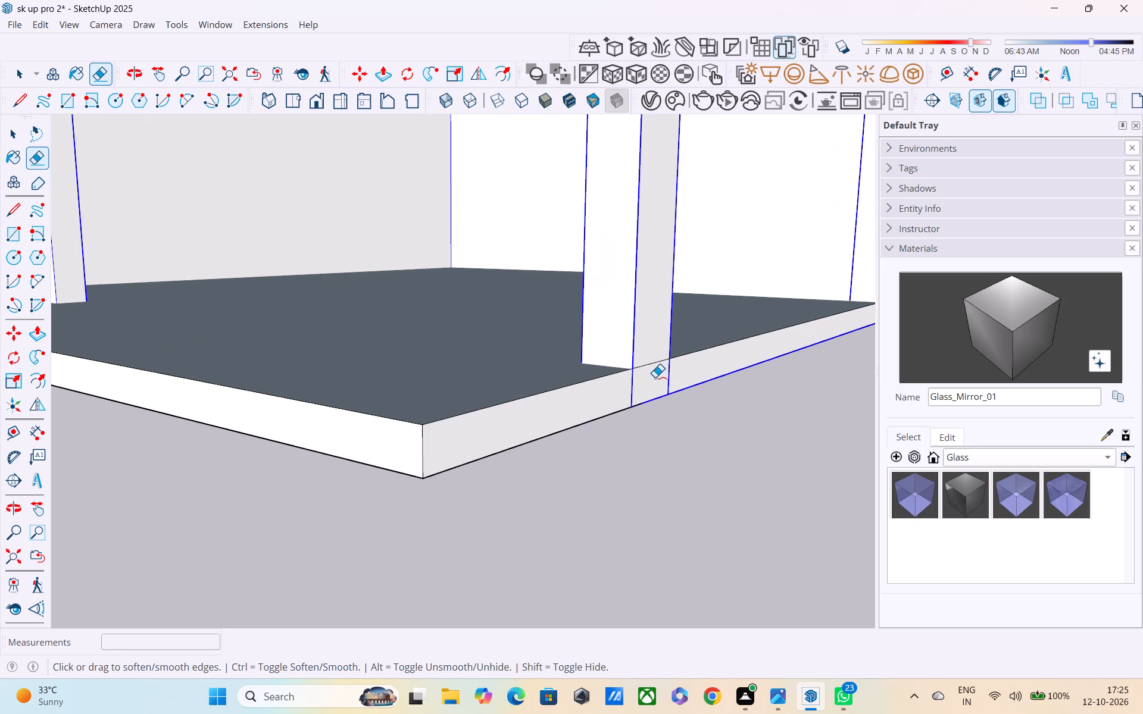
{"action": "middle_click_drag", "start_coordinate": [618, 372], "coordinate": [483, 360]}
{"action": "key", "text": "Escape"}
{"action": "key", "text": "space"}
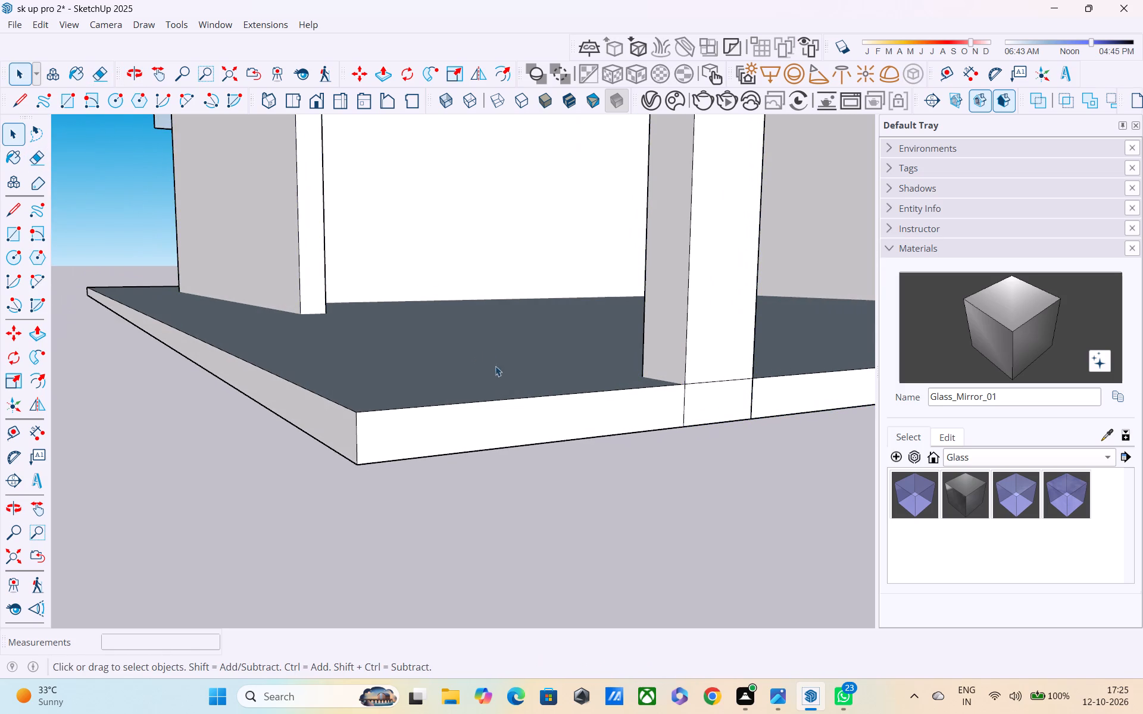
Open the building group and erase the corner pillar's two vertical edges that run down across the base slab's side.
{"action": "triple_click", "coordinate": [711, 324]}
{"action": "left_click", "coordinate": [730, 385]}
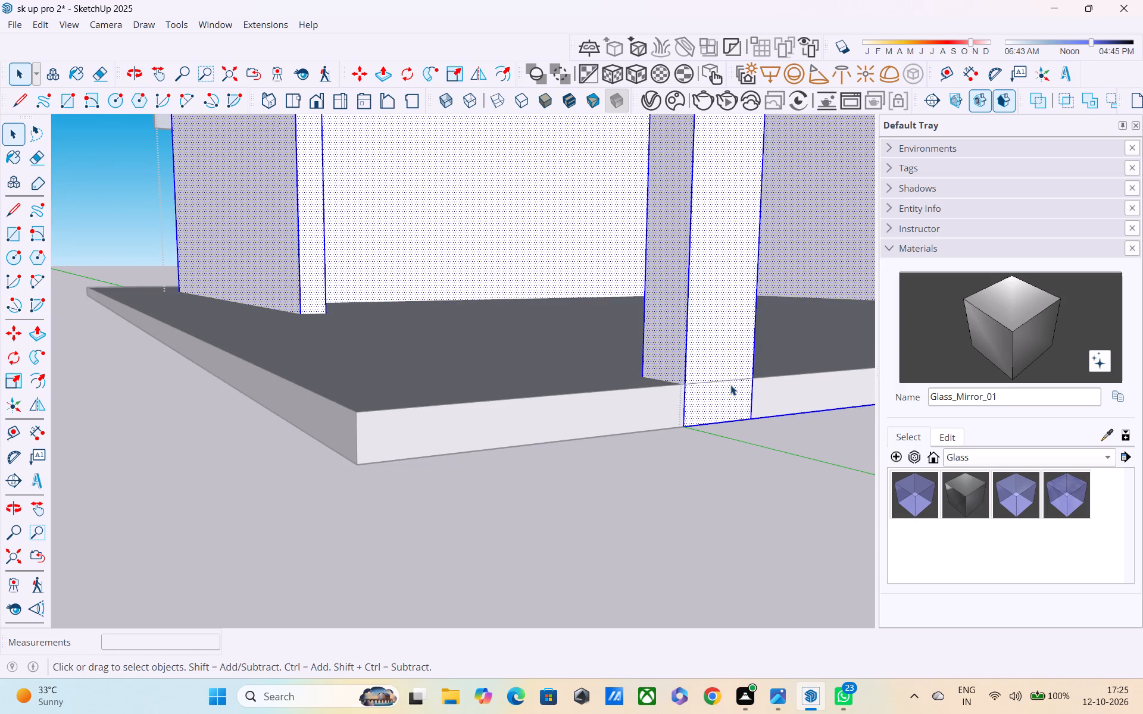
{"action": "left_click", "coordinate": [719, 381]}
{"action": "left_click", "coordinate": [709, 374]}
{"action": "left_click", "coordinate": [697, 369]}
{"action": "left_click", "coordinate": [693, 368]}
{"action": "left_click", "coordinate": [689, 360]}
{"action": "triple_click", "coordinate": [664, 340]}
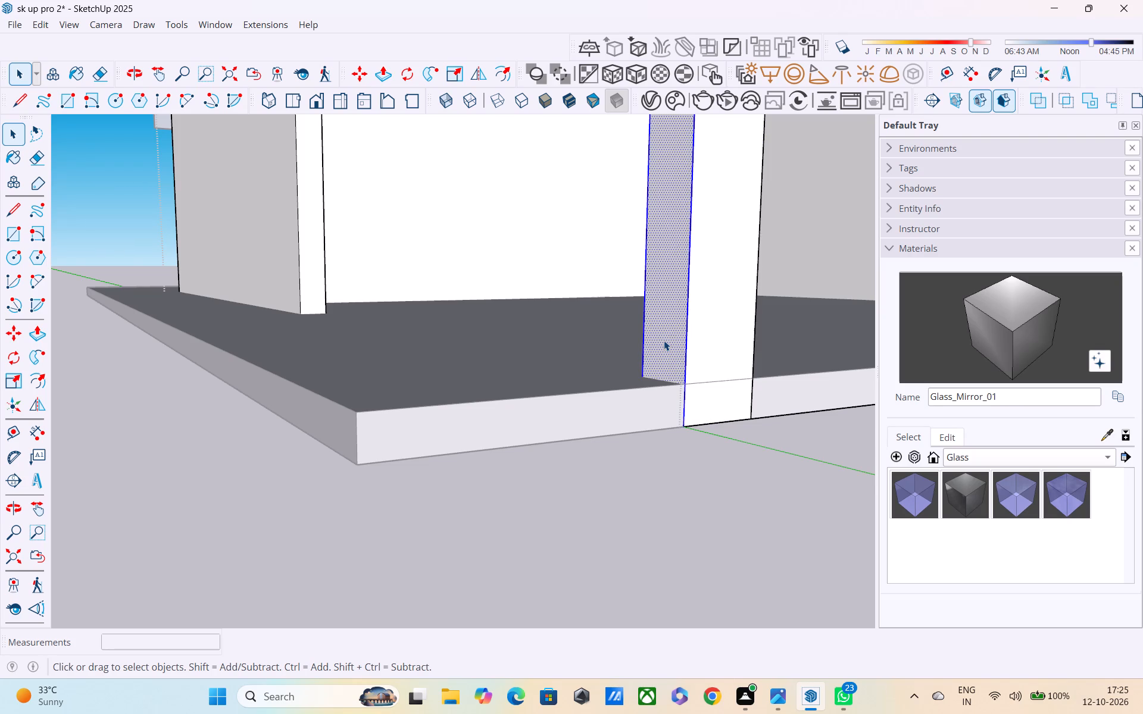
{"action": "key", "text": "e"}
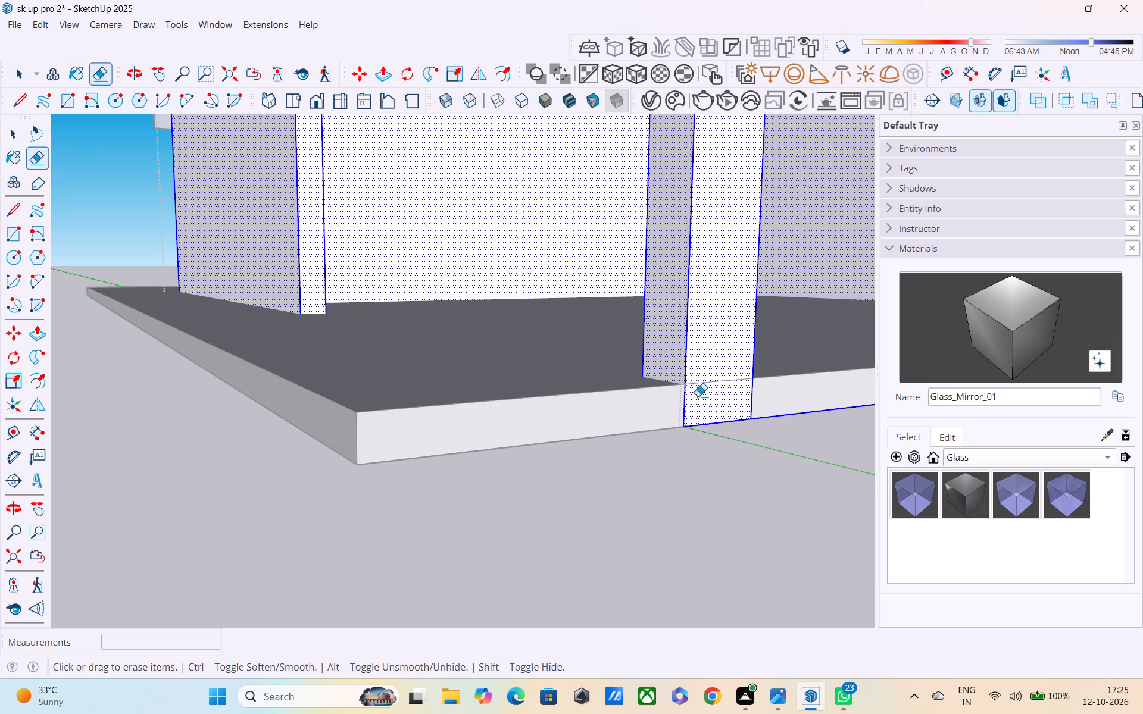
{"action": "left_click", "coordinate": [686, 399]}
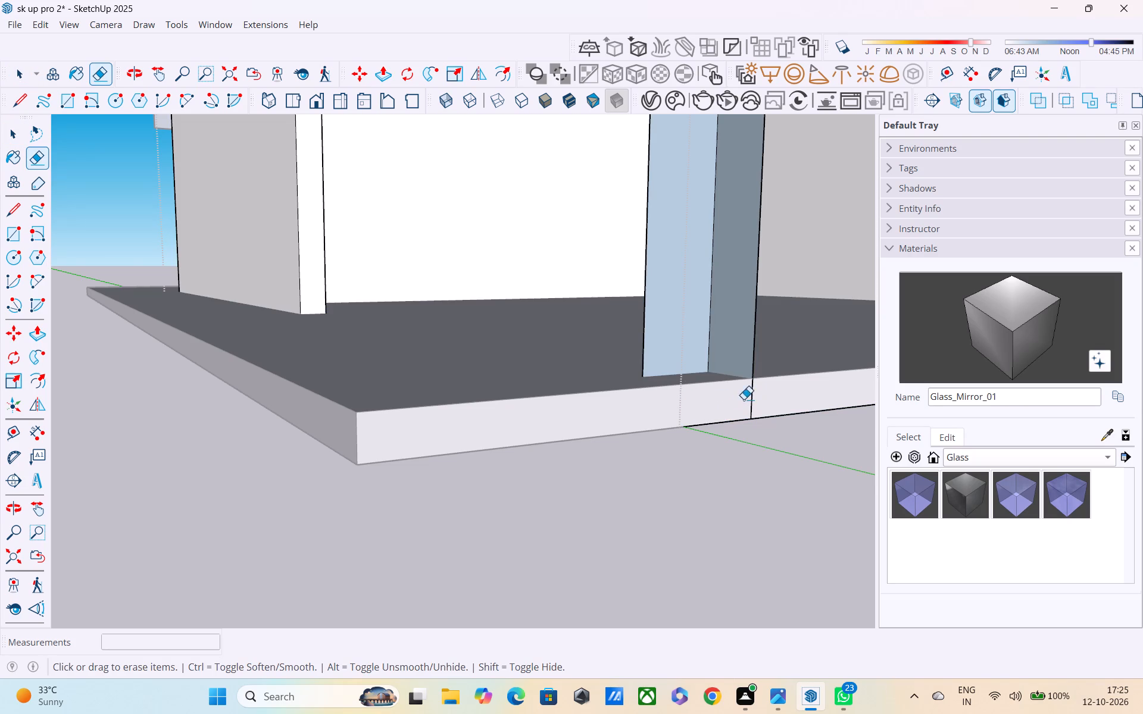
{"action": "left_click", "coordinate": [754, 393]}
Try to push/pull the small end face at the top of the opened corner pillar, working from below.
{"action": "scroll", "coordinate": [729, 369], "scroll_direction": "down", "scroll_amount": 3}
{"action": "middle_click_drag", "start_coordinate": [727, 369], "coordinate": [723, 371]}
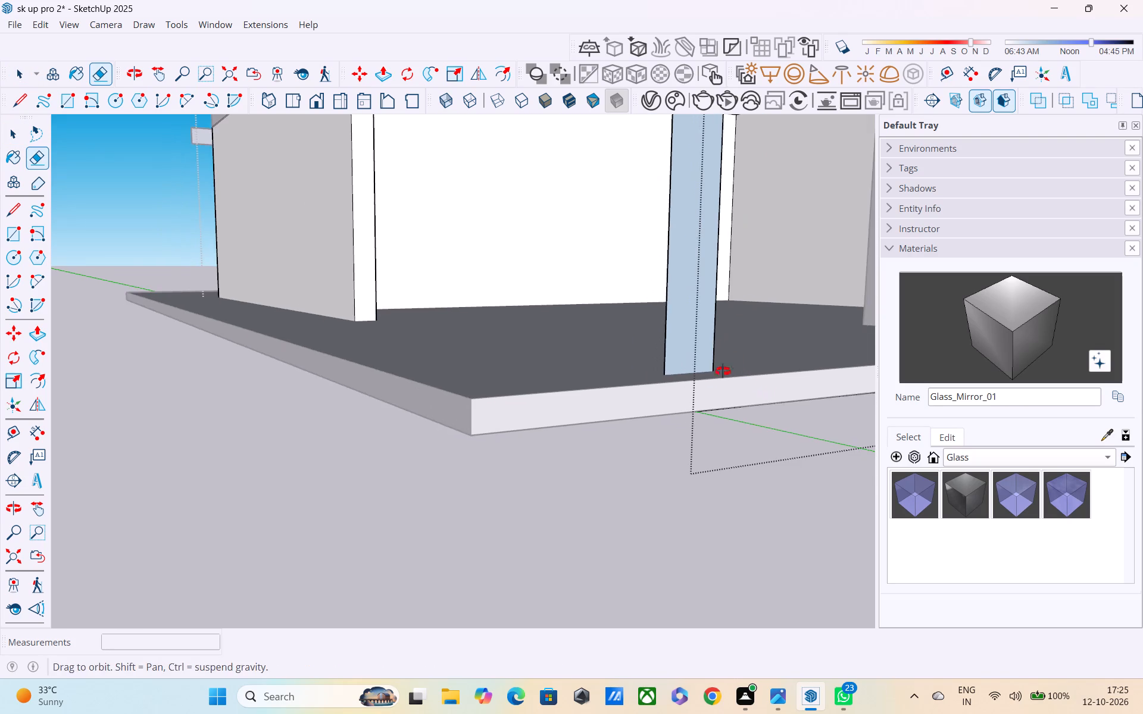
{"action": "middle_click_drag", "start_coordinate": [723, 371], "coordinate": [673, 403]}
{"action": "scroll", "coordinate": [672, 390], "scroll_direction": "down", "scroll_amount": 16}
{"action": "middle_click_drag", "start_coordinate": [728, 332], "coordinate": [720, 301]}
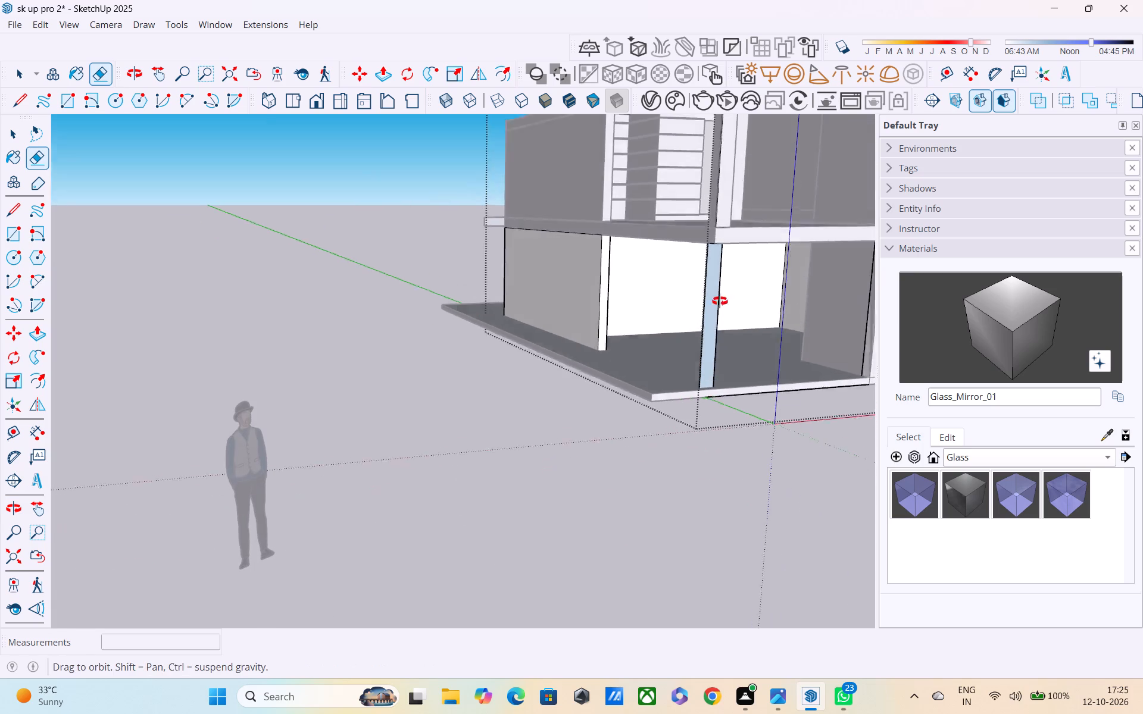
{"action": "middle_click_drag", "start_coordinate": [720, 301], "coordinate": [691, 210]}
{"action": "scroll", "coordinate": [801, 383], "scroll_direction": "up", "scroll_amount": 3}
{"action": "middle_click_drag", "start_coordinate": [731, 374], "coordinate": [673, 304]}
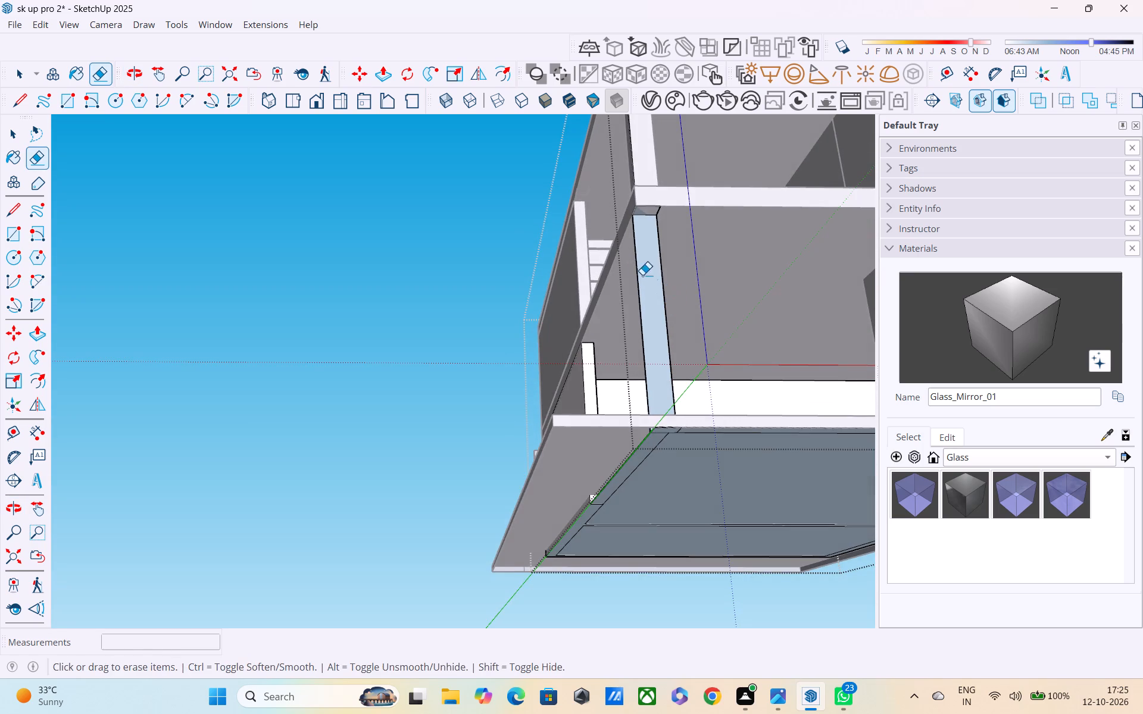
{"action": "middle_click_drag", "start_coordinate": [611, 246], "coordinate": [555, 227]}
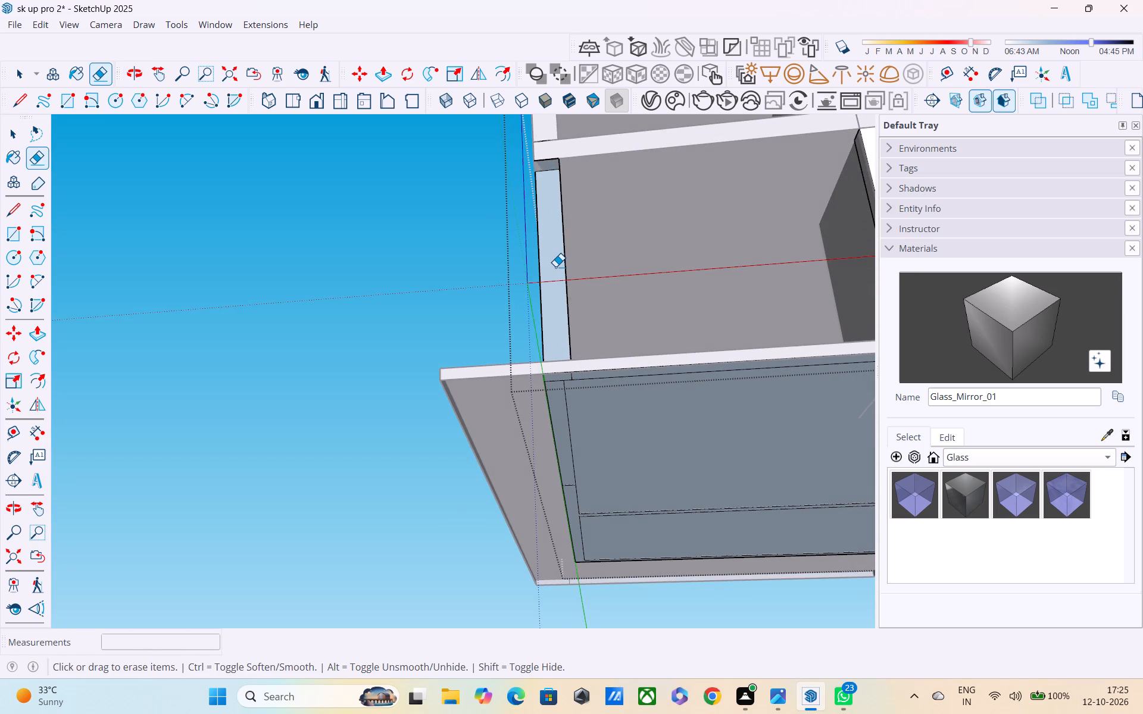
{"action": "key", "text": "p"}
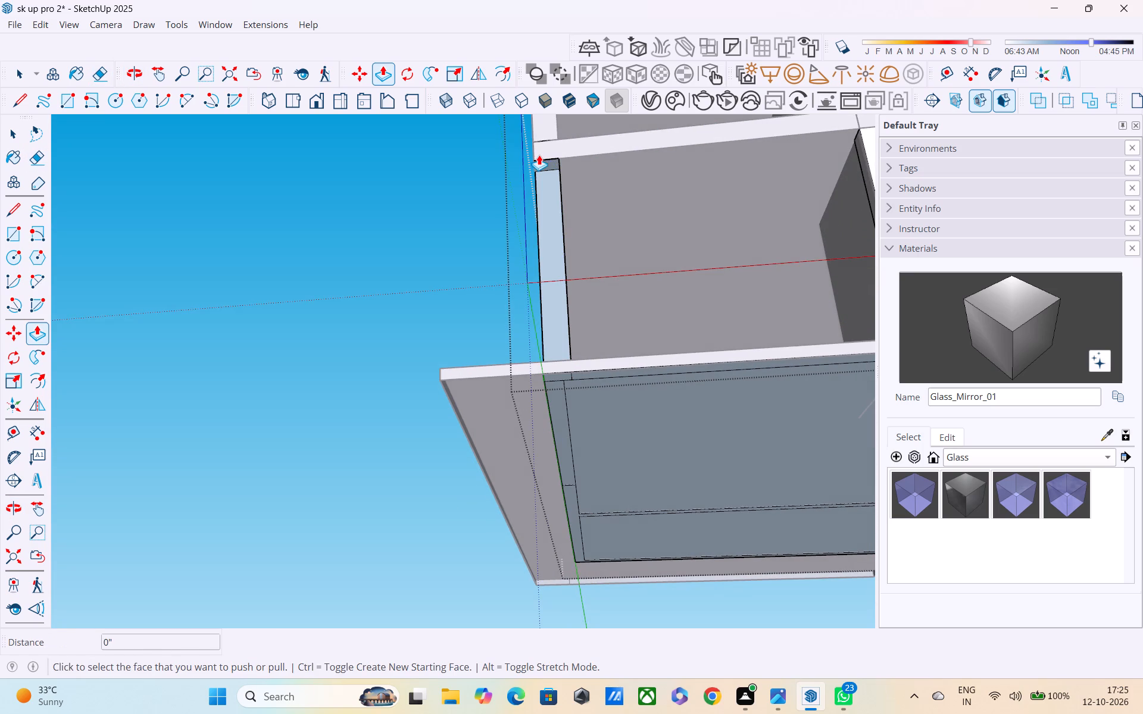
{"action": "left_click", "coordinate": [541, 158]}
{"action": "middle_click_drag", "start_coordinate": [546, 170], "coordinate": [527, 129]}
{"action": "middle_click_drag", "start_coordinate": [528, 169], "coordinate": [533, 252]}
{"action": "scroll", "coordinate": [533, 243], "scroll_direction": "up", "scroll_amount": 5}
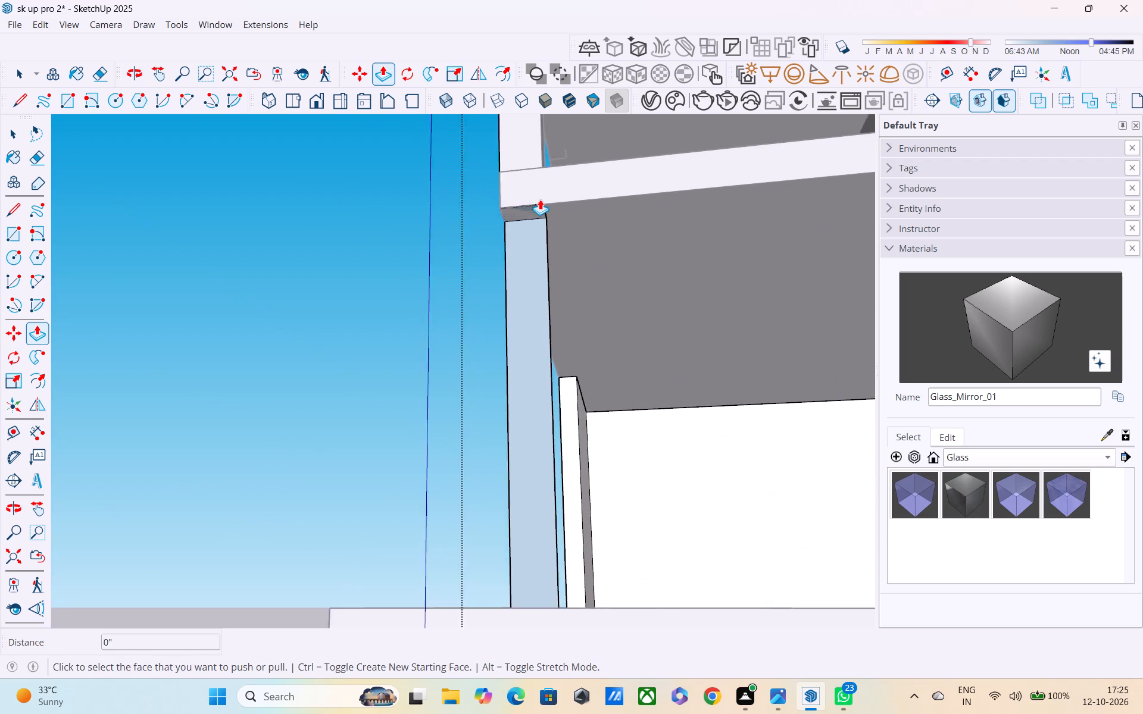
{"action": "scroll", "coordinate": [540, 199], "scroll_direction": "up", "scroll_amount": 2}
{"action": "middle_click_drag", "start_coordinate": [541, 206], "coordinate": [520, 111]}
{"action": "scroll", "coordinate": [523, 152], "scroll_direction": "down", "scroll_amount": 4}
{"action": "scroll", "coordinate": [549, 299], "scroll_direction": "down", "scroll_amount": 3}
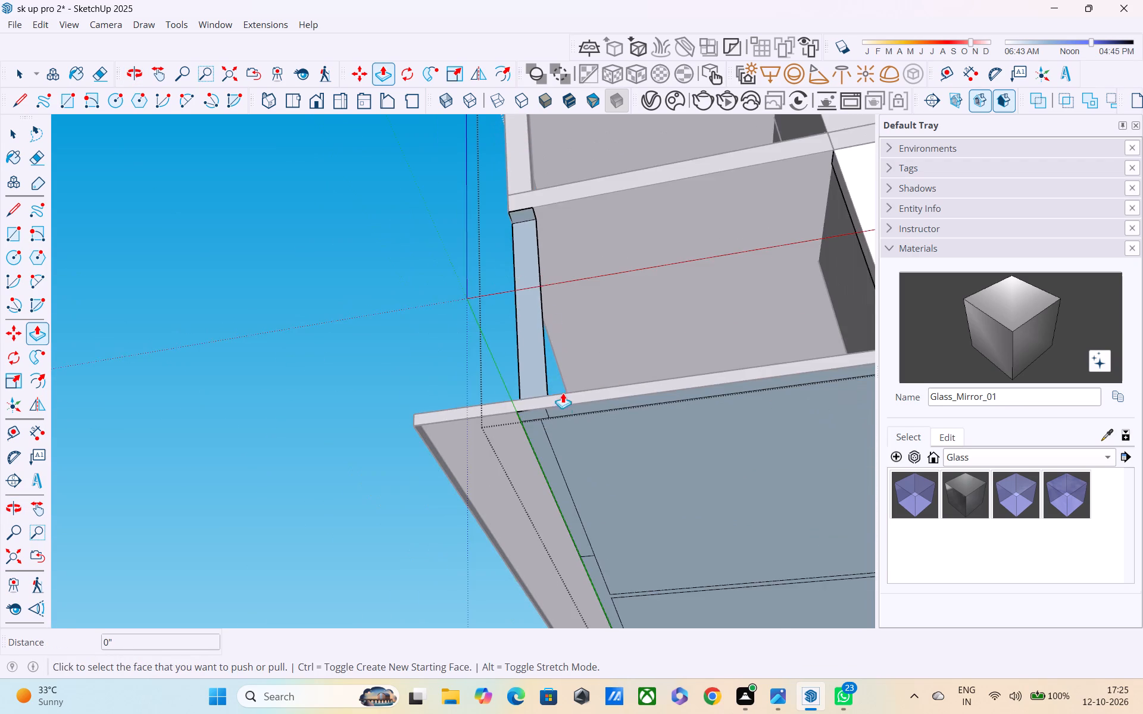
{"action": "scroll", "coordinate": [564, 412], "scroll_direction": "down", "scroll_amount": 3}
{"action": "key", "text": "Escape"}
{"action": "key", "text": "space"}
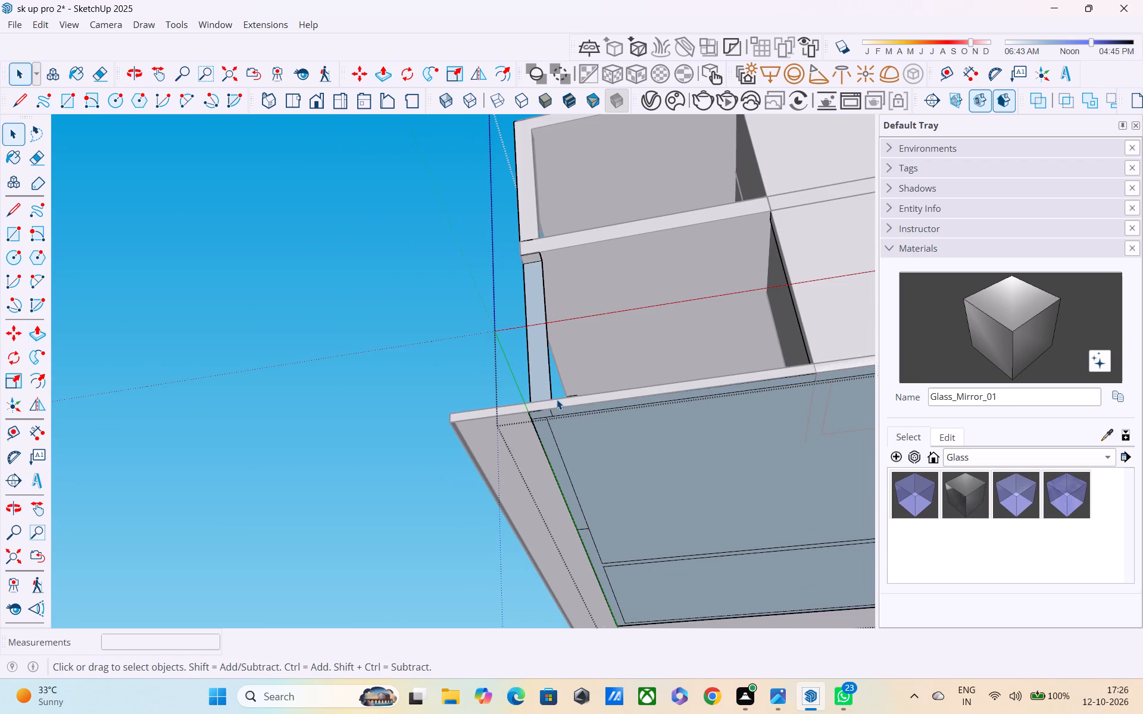
Leave the building group and try Push/Pull on the base slab's underside beside the corner pillar.
{"action": "type", "text": "p"}
{"action": "left_click", "coordinate": [519, 434]}
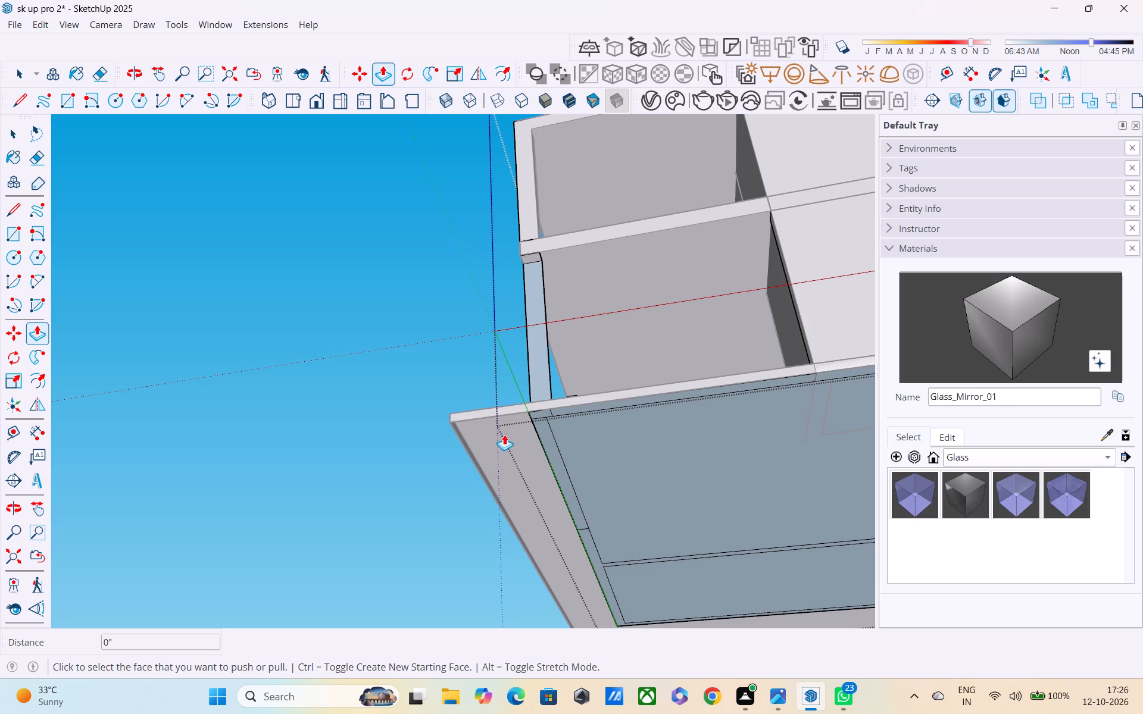
{"action": "key", "text": "space"}
{"action": "key", "text": "space"}
{"action": "key", "text": "space"}
{"action": "left_click", "coordinate": [396, 325]}
{"action": "left_click_drag", "start_coordinate": [396, 325], "coordinate": [398, 332]}
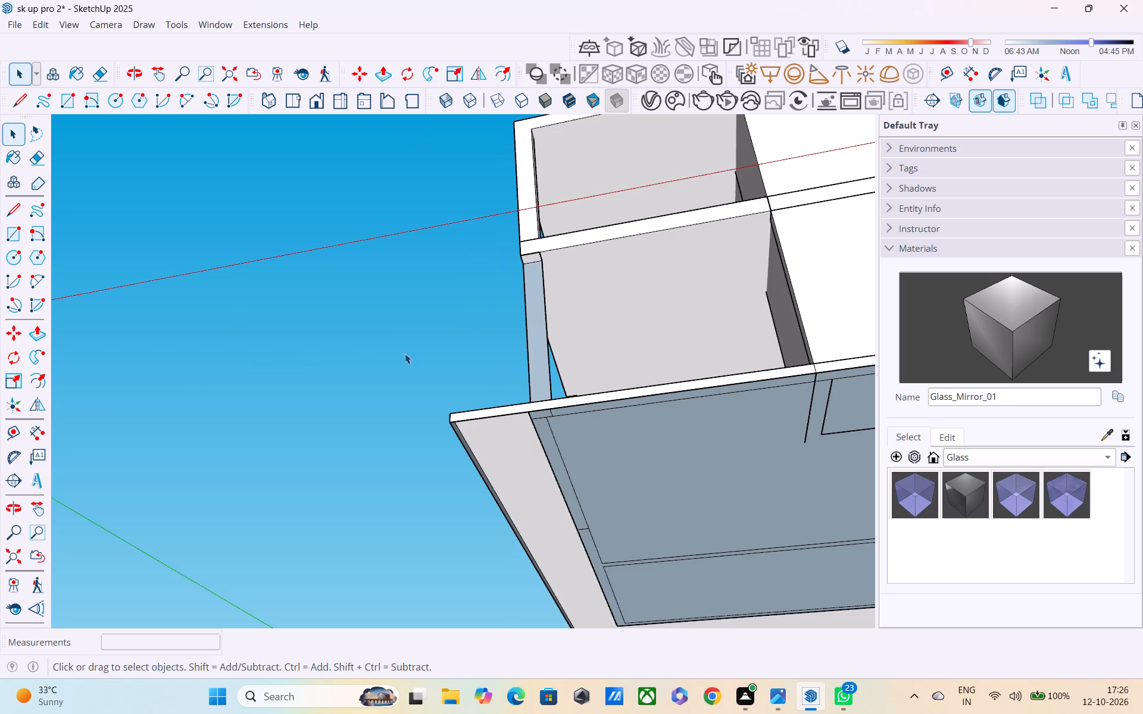
{"action": "key", "text": "p"}
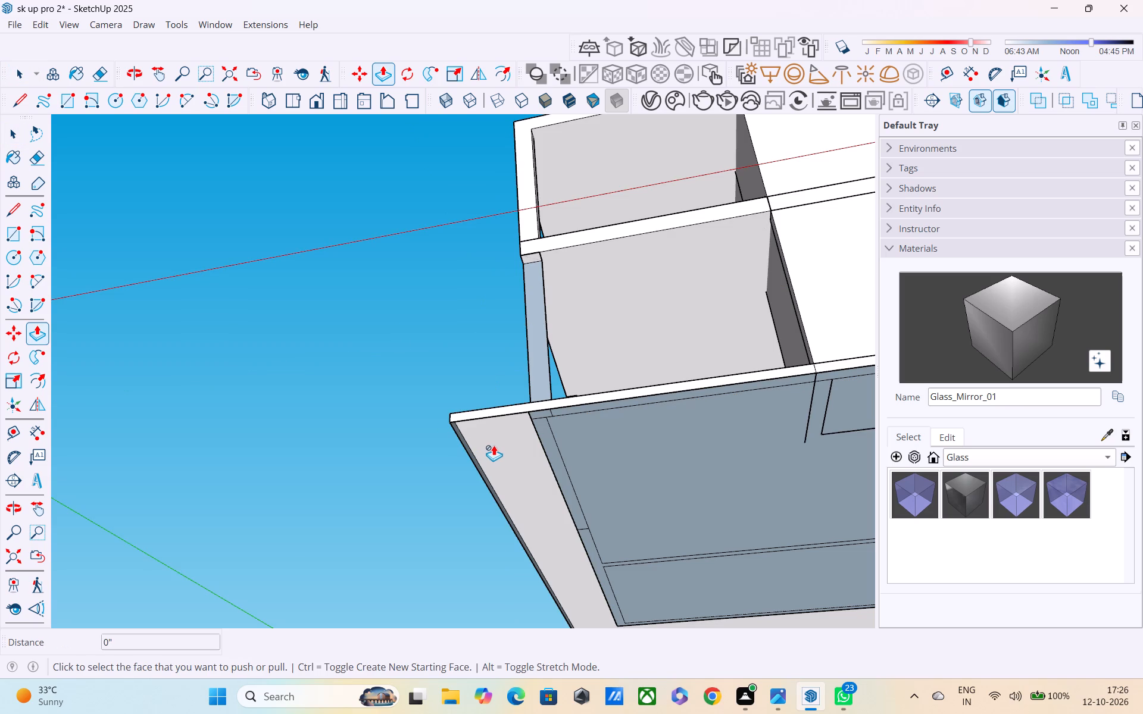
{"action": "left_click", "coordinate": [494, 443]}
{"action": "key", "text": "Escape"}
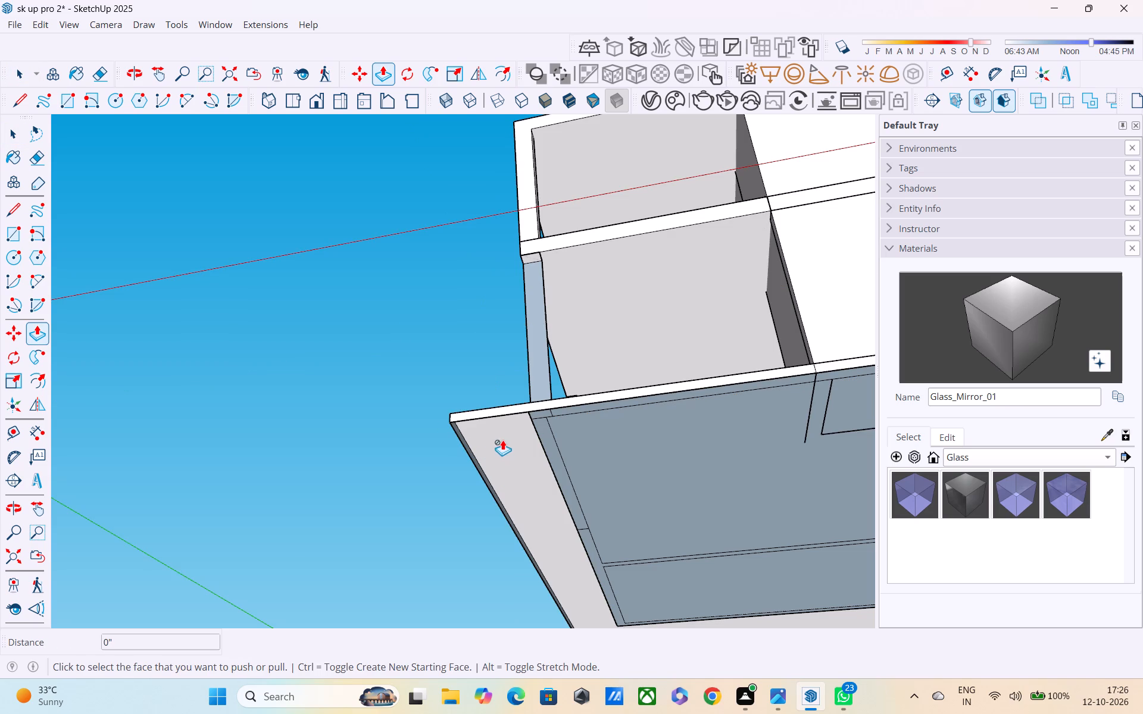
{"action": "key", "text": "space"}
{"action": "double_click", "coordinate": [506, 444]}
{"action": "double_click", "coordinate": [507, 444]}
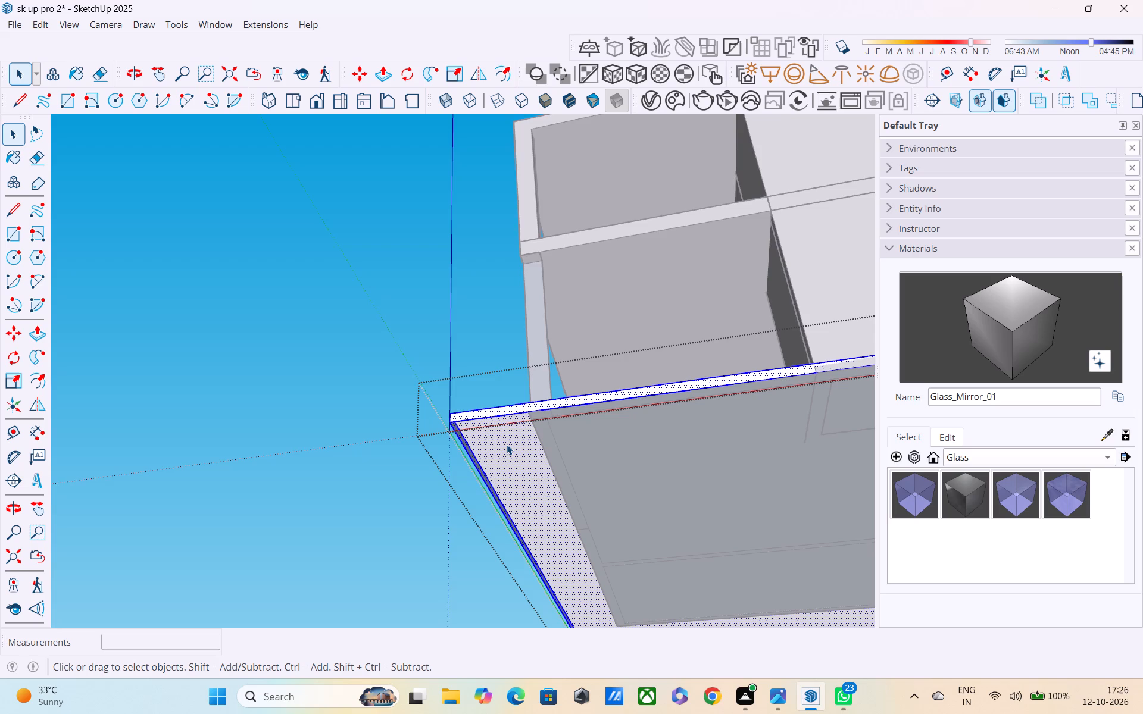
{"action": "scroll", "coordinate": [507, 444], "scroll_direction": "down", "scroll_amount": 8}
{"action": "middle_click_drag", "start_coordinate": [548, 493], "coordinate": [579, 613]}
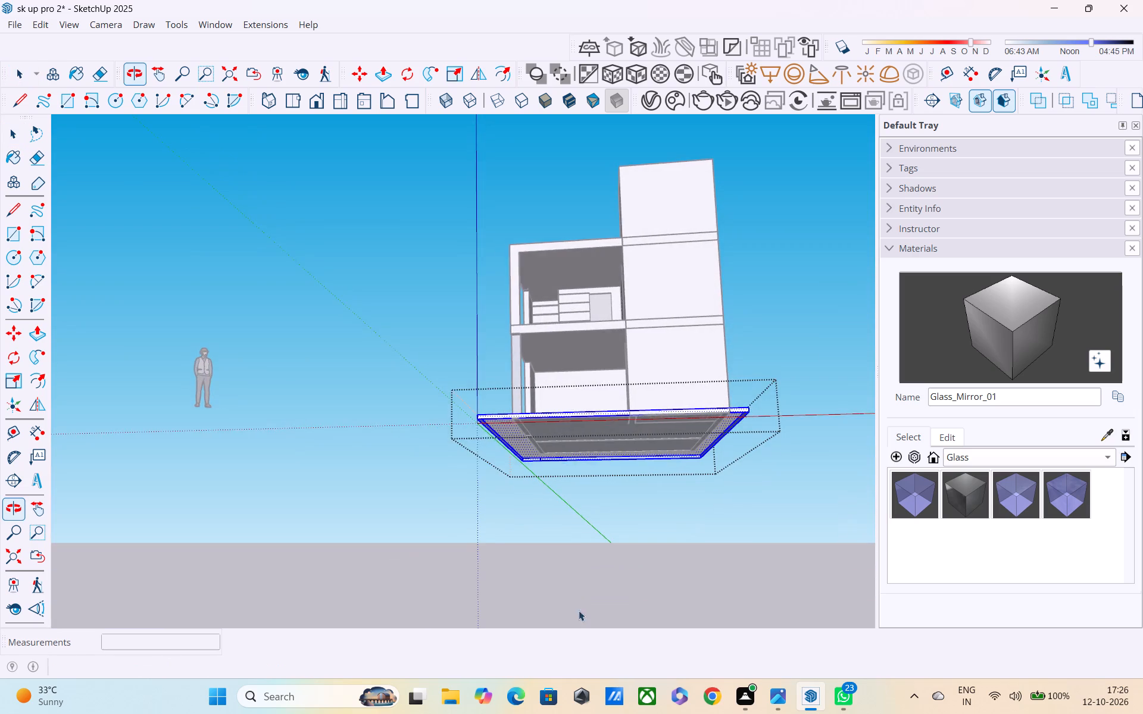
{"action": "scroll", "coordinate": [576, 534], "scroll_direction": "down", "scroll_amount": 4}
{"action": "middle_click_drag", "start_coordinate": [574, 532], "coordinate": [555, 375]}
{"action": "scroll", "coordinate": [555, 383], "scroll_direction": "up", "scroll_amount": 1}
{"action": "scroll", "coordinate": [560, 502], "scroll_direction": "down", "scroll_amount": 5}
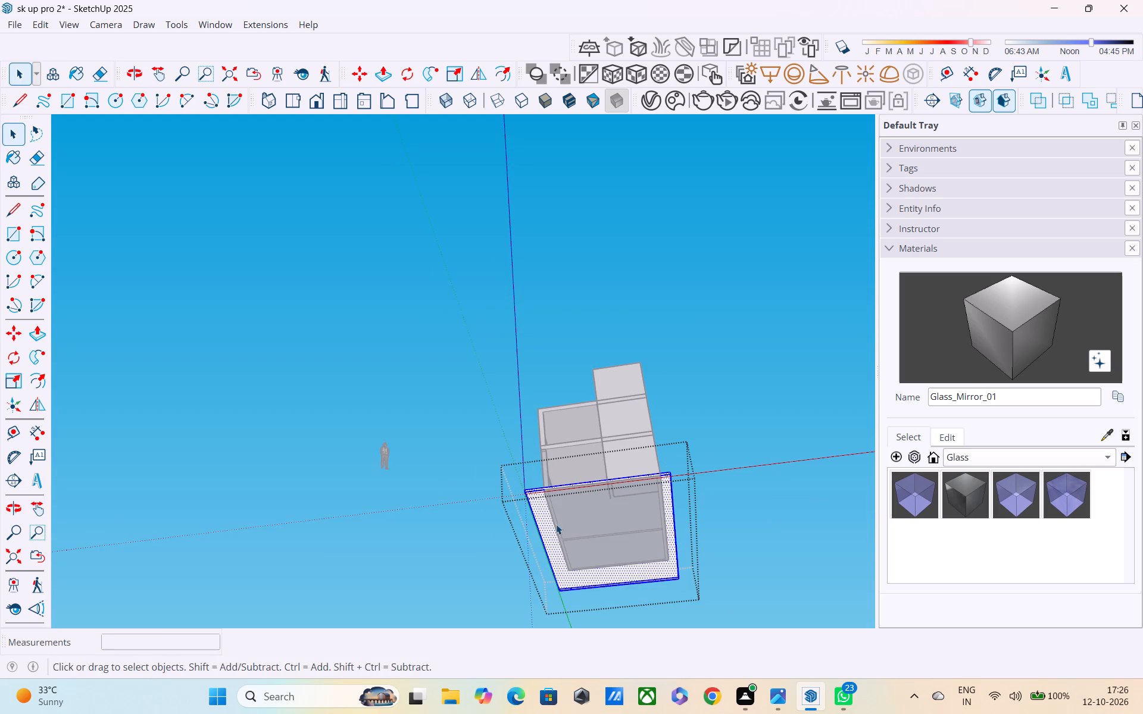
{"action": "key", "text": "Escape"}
Draw a 30' by 50' rectangle over the underside of the building's base slab, corner to corner.
{"action": "key", "text": "r"}
{"action": "scroll", "coordinate": [541, 511], "scroll_direction": "up", "scroll_amount": 3}
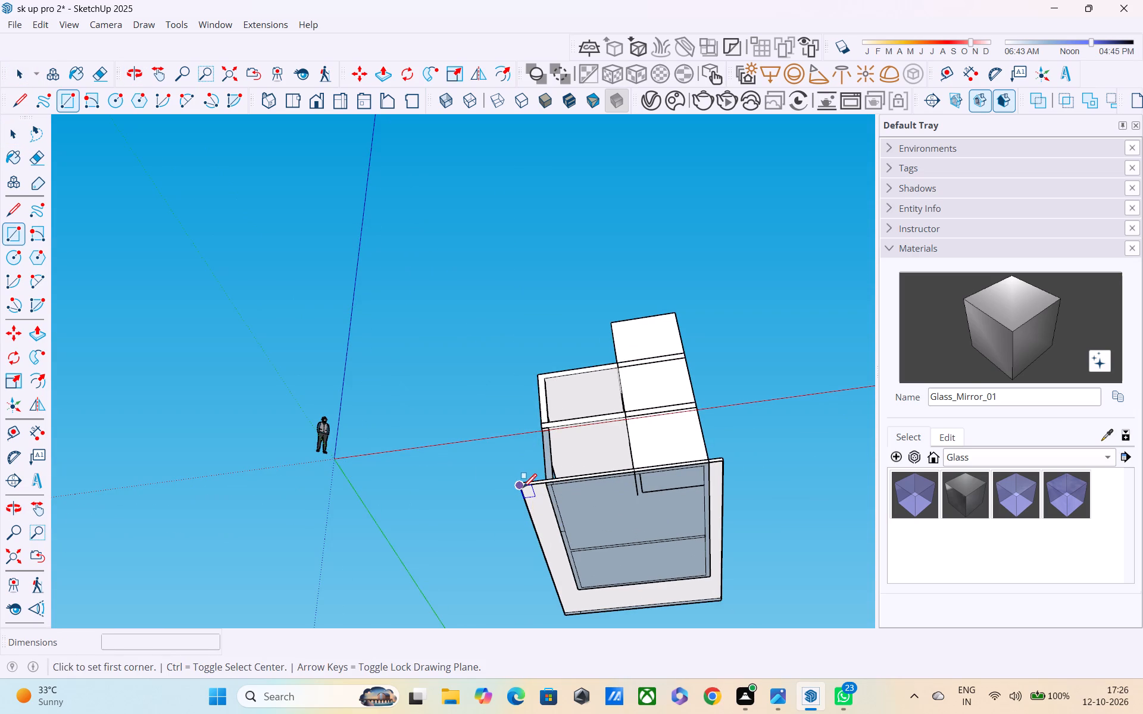
{"action": "left_click", "coordinate": [523, 489]}
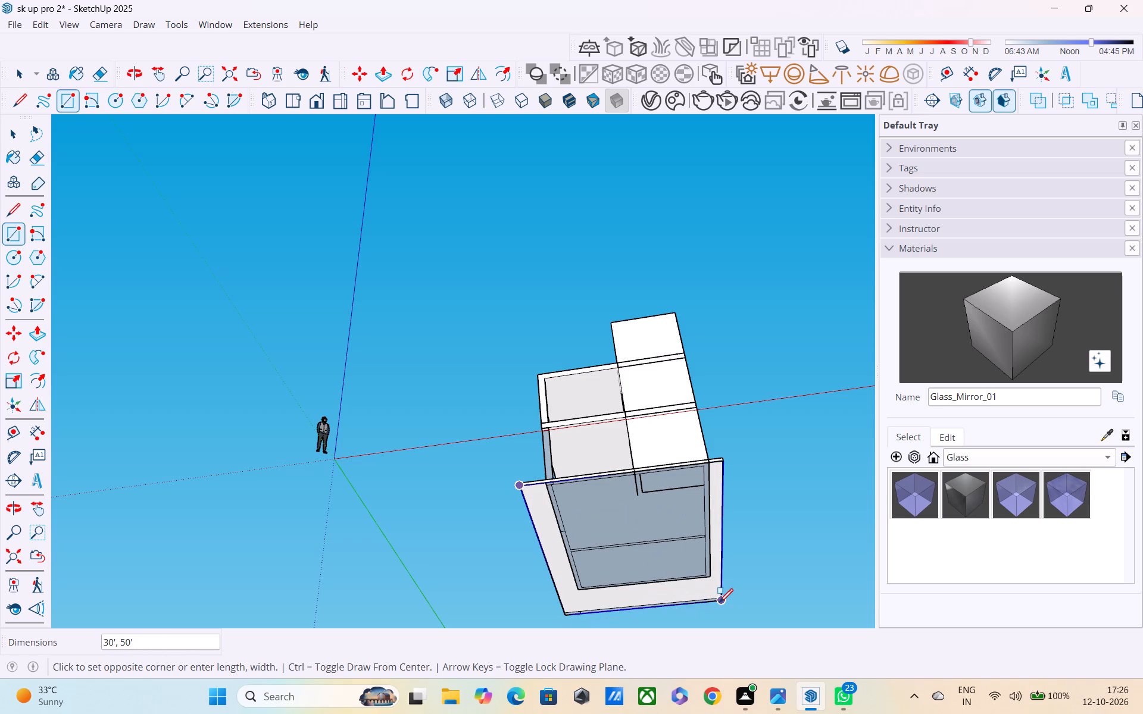
{"action": "left_click", "coordinate": [719, 604]}
{"action": "middle_click_drag", "start_coordinate": [652, 530], "coordinate": [601, 409]}
{"action": "middle_click_drag", "start_coordinate": [599, 537], "coordinate": [400, 487]}
{"action": "key", "text": "space"}
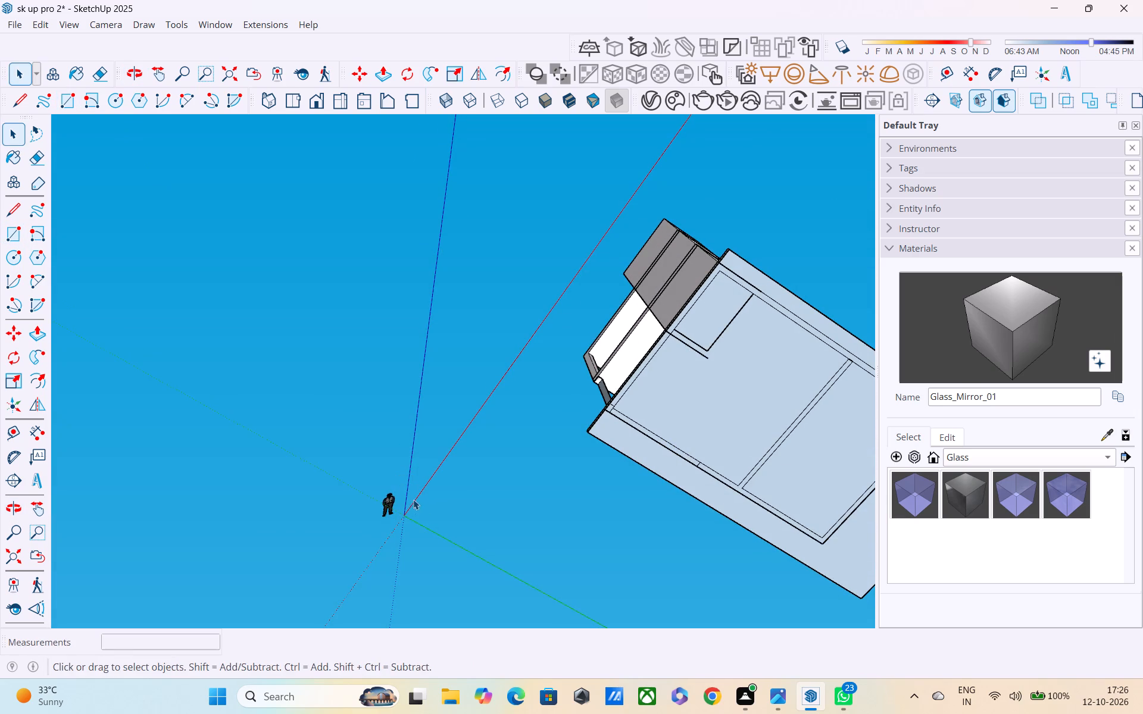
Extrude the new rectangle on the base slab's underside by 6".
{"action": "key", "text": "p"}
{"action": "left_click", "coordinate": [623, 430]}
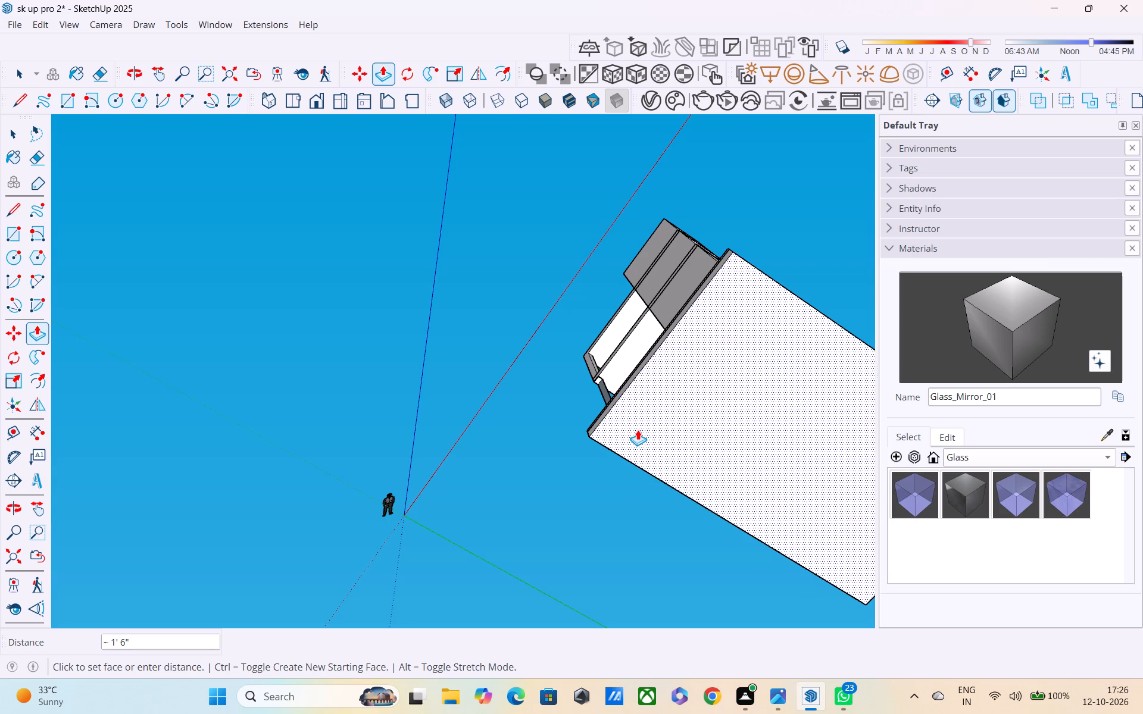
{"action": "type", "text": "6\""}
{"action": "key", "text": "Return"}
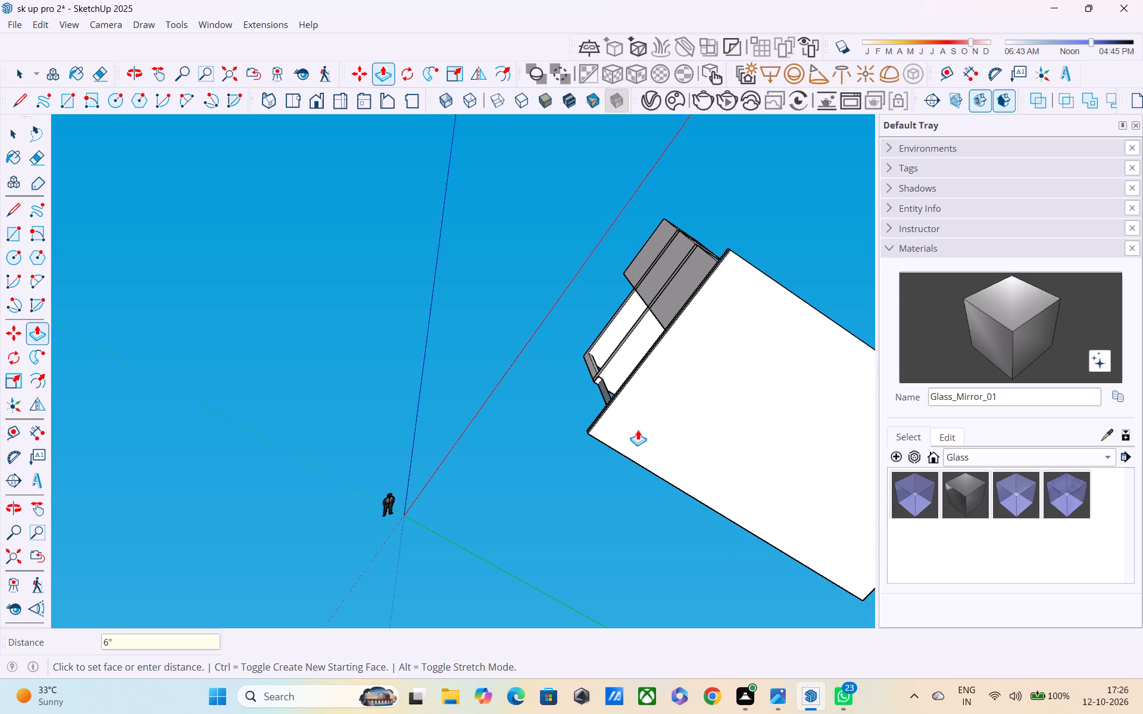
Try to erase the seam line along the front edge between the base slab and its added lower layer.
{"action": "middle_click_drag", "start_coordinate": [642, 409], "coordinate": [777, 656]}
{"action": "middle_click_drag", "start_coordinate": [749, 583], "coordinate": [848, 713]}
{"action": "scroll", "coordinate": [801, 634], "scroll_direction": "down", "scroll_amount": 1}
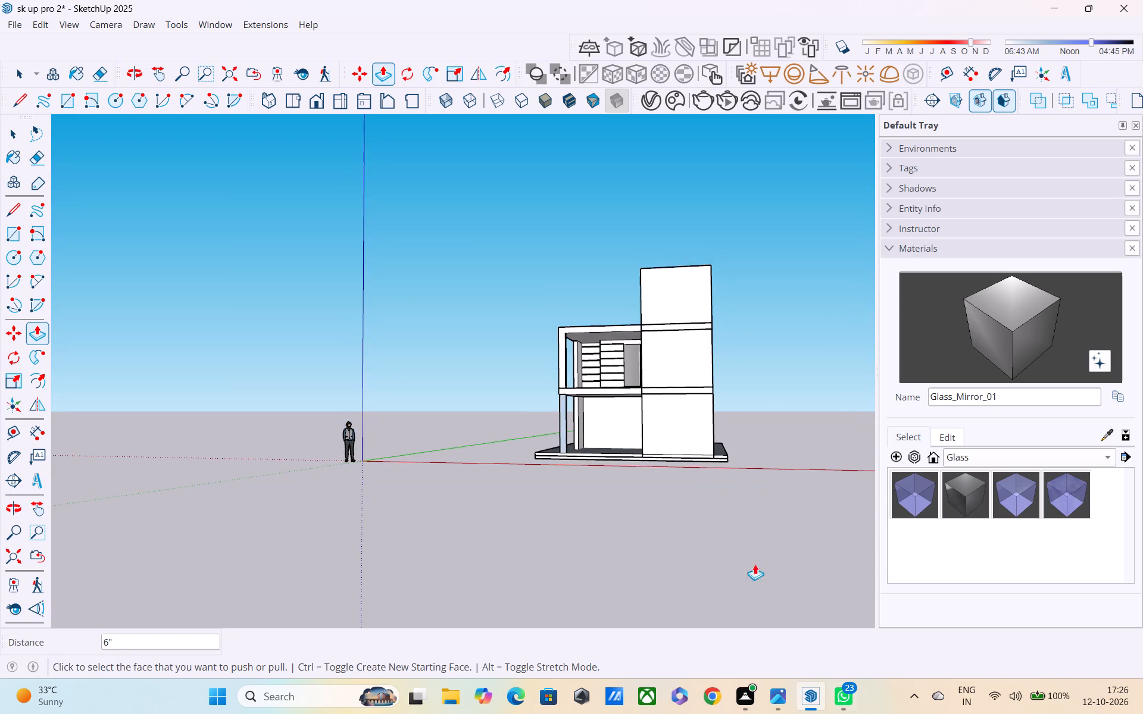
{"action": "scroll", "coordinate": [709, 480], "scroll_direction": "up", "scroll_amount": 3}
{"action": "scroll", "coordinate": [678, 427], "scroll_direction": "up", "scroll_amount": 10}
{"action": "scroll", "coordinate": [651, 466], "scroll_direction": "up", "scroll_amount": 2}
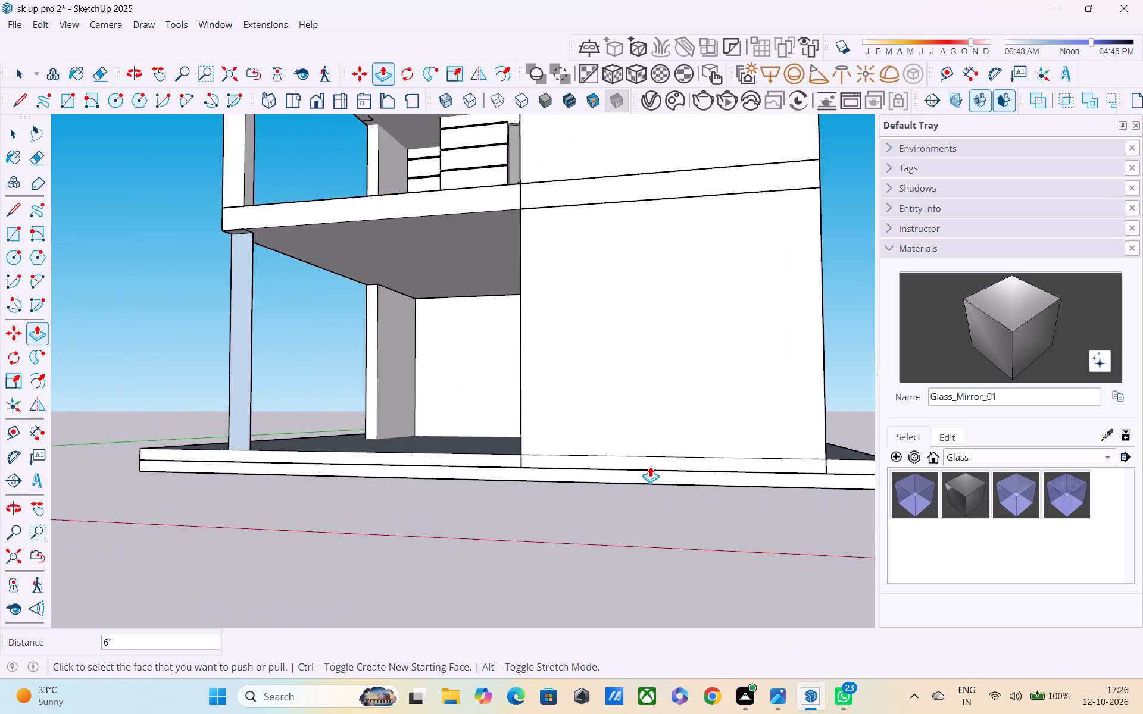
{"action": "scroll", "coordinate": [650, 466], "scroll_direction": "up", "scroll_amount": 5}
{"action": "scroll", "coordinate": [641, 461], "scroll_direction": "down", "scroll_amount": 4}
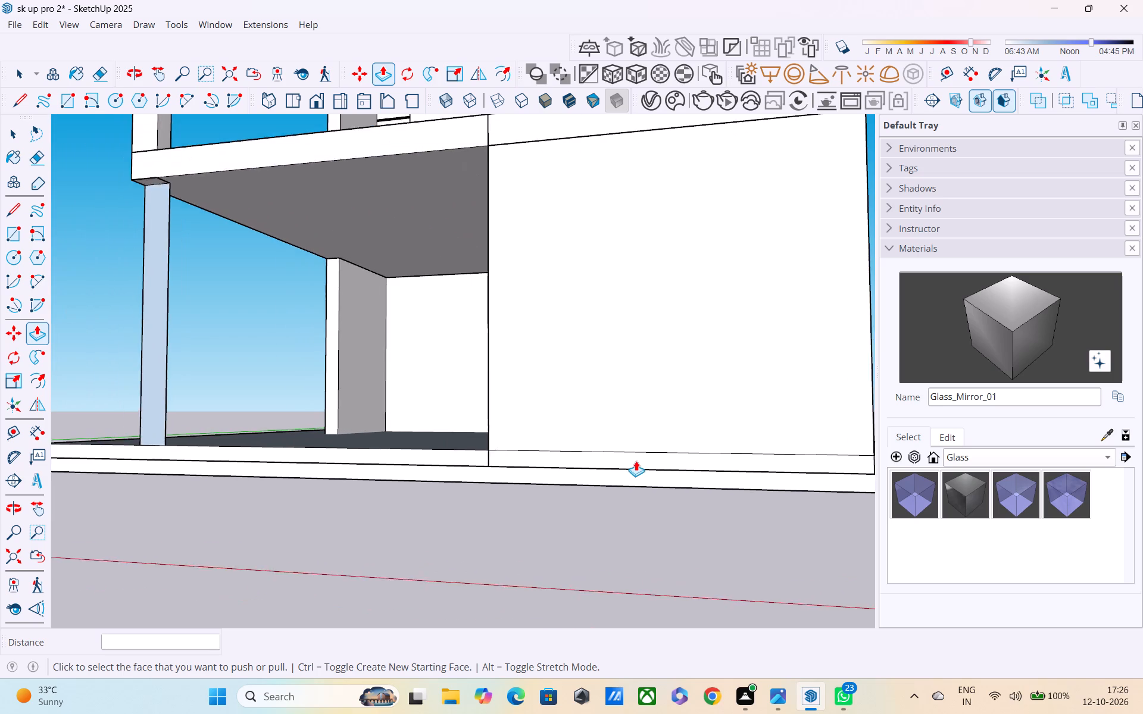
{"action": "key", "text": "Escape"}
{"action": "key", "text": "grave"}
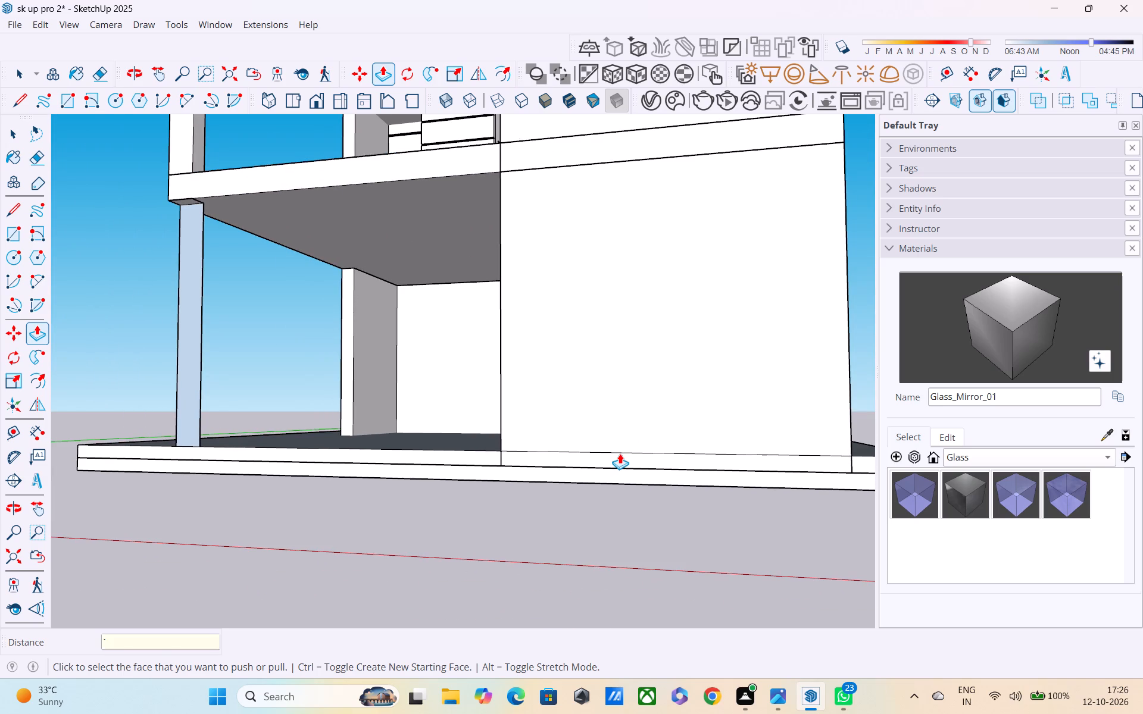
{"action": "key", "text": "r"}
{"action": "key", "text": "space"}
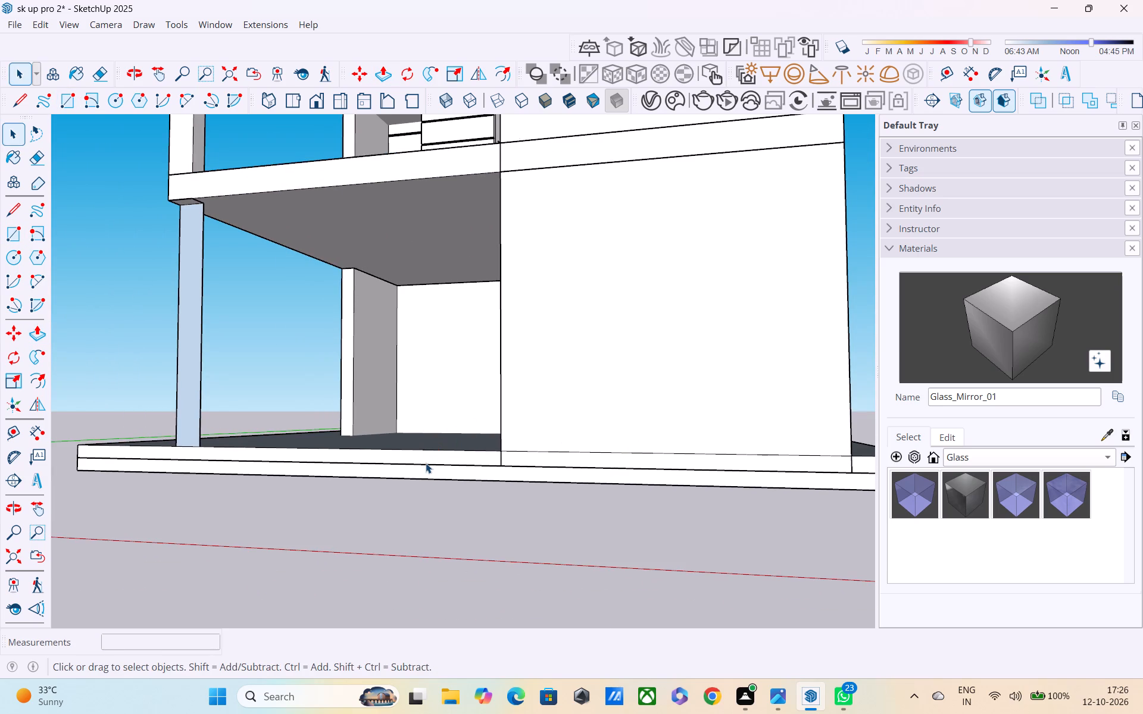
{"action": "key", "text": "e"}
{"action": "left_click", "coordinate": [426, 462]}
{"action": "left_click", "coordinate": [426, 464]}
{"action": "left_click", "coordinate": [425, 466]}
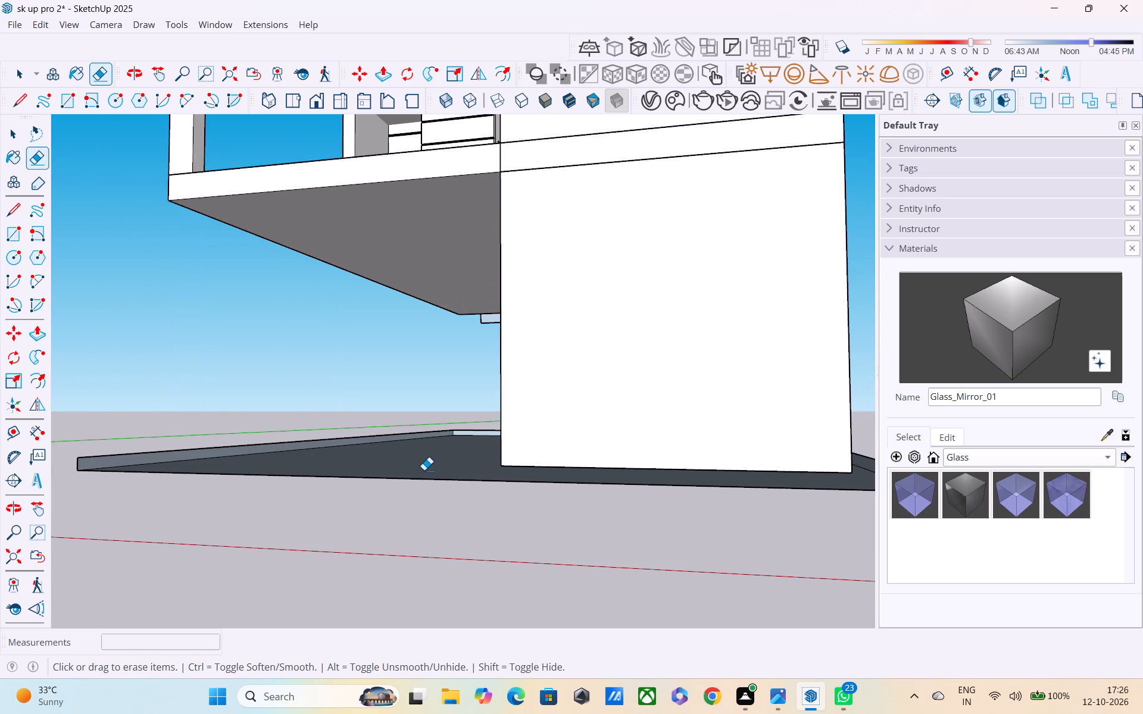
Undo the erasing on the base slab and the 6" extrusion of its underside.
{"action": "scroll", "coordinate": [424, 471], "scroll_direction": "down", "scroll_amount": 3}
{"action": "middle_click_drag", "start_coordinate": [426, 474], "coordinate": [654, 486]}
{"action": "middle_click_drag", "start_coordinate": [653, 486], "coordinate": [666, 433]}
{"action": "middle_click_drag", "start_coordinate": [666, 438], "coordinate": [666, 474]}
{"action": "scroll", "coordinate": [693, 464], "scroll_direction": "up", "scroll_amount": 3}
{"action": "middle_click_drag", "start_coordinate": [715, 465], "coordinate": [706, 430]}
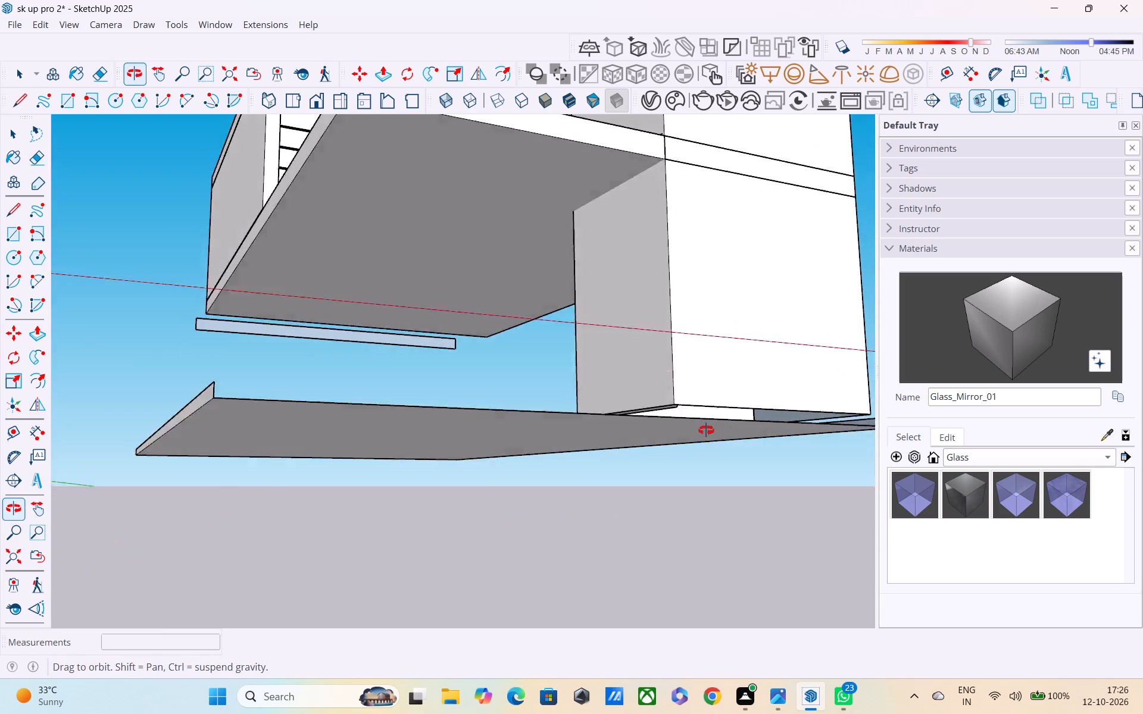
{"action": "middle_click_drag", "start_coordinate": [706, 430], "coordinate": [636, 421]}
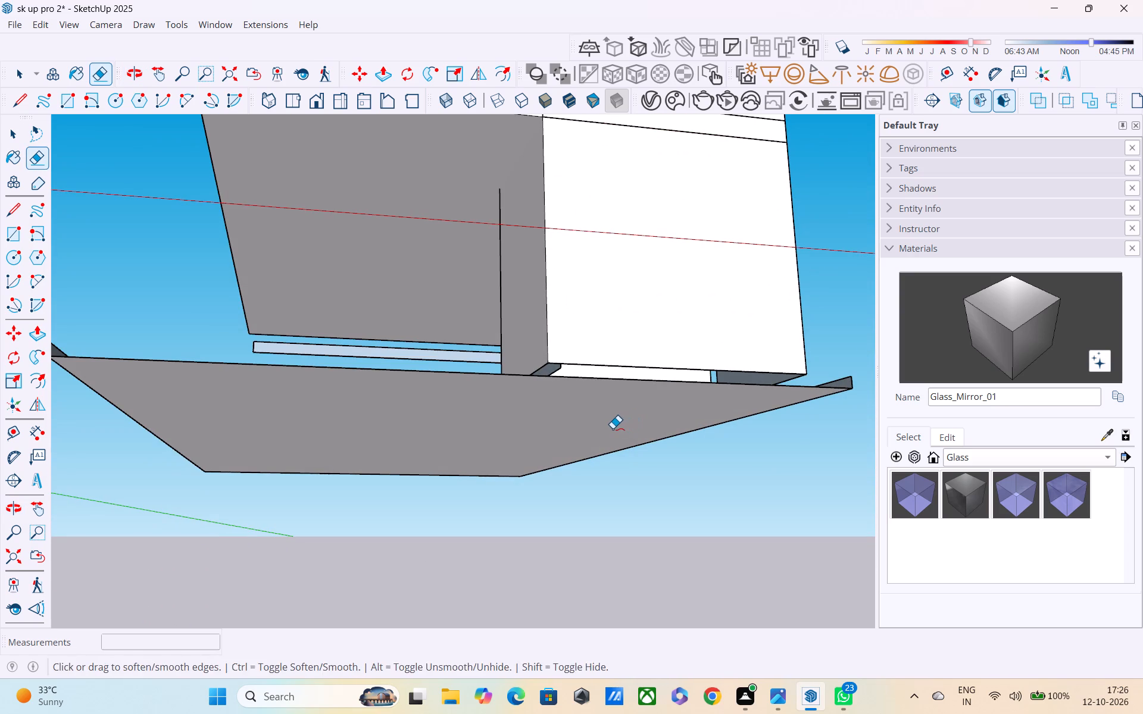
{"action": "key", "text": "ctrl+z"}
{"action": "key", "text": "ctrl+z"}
Draw a rectangle about 1' 13/16" by 9" on the upper slab's underside, at the top of the ground-floor front corner column.
{"action": "middle_click_drag", "start_coordinate": [612, 424], "coordinate": [612, 431]}
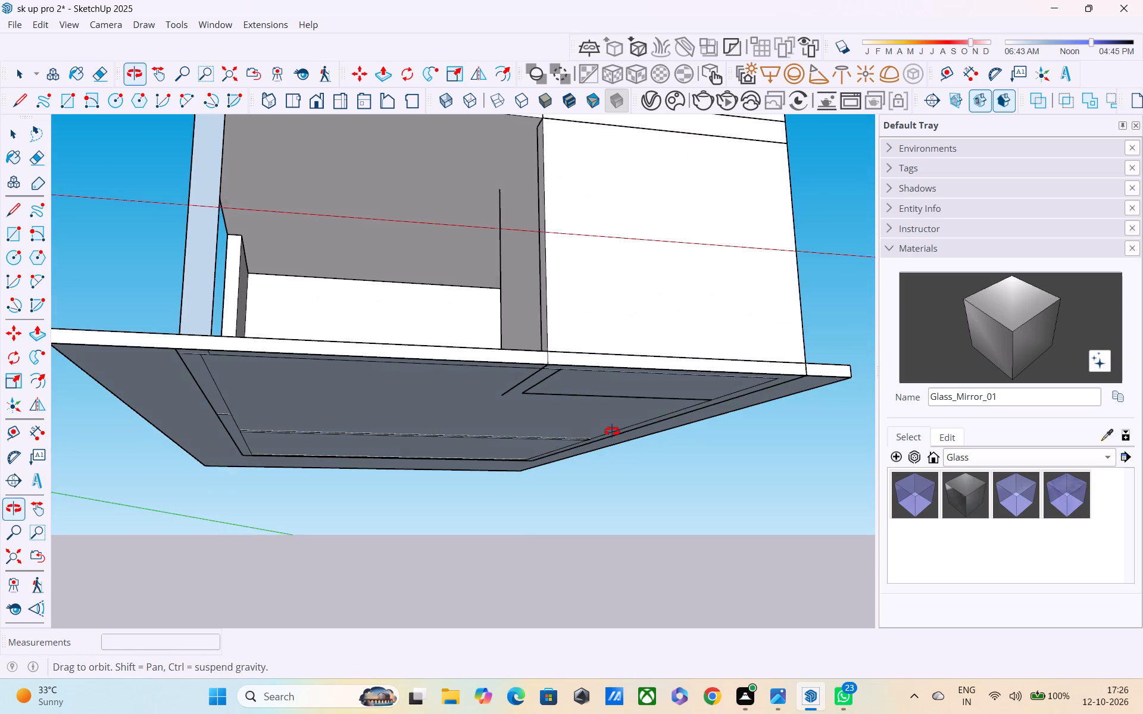
{"action": "middle_click_drag", "start_coordinate": [612, 431], "coordinate": [594, 500]}
{"action": "scroll", "coordinate": [532, 544], "scroll_direction": "up", "scroll_amount": 1}
{"action": "scroll", "coordinate": [530, 543], "scroll_direction": "down", "scroll_amount": 4}
{"action": "middle_click_drag", "start_coordinate": [334, 475], "coordinate": [333, 487]}
{"action": "key", "text": "Escape"}
{"action": "key", "text": "space"}
{"action": "key", "text": "space"}
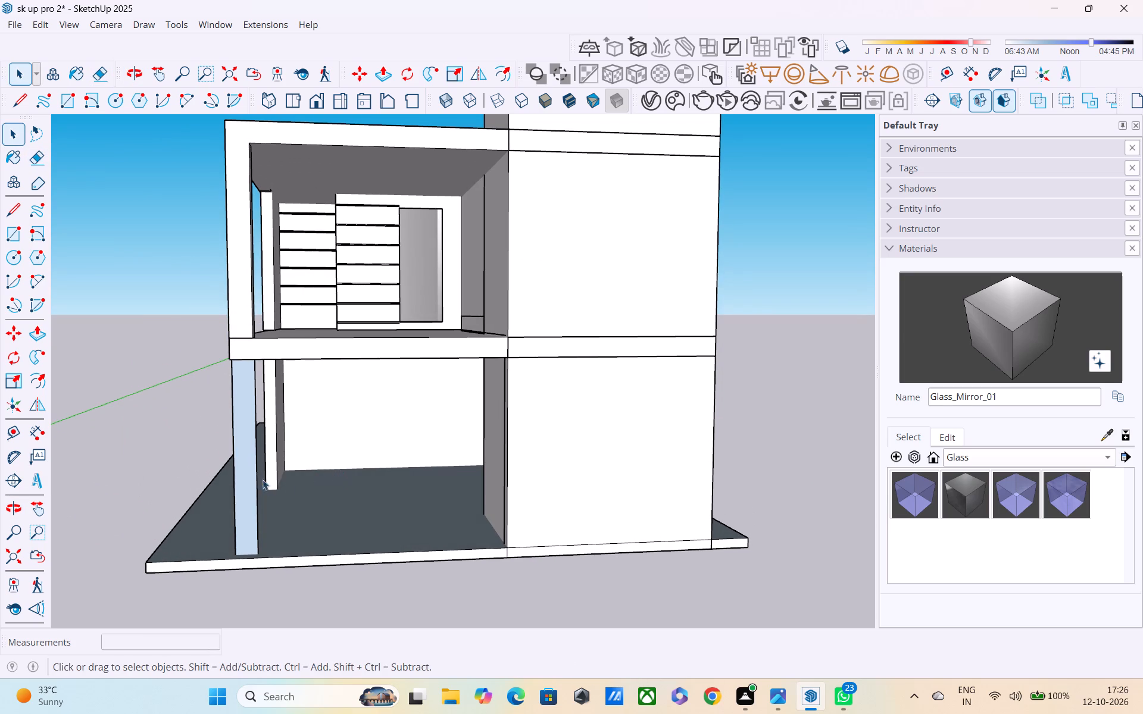
{"action": "middle_click_drag", "start_coordinate": [250, 460], "coordinate": [255, 296]}
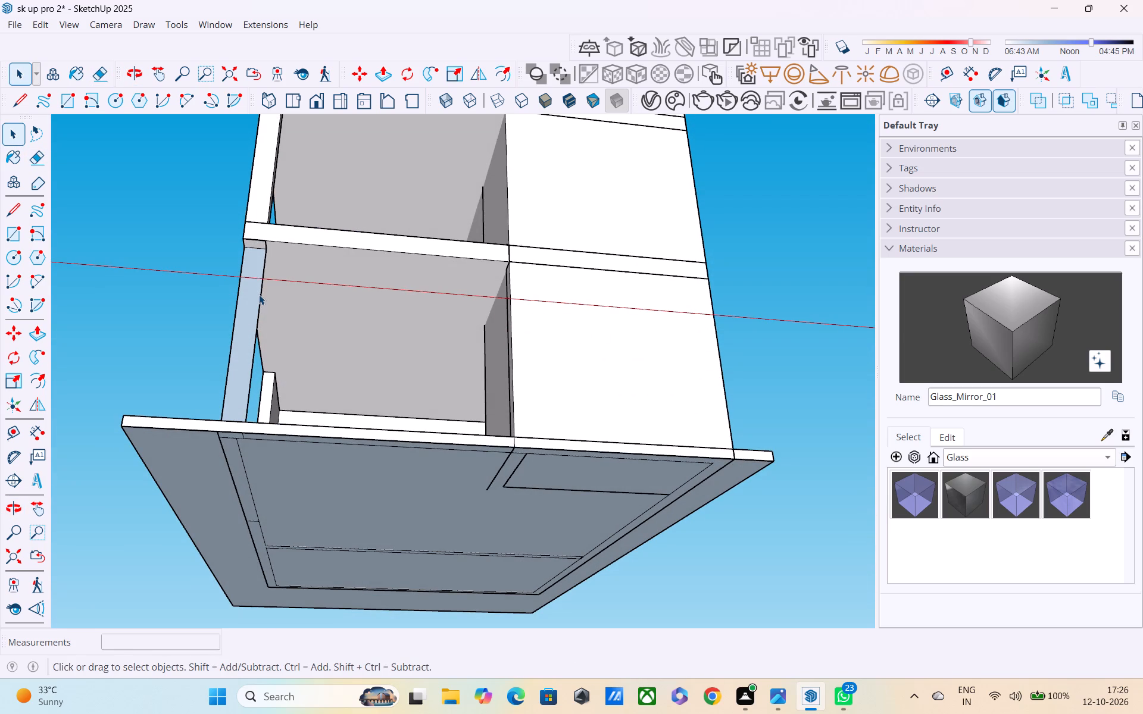
{"action": "key", "text": "r"}
{"action": "left_click", "coordinate": [243, 253]}
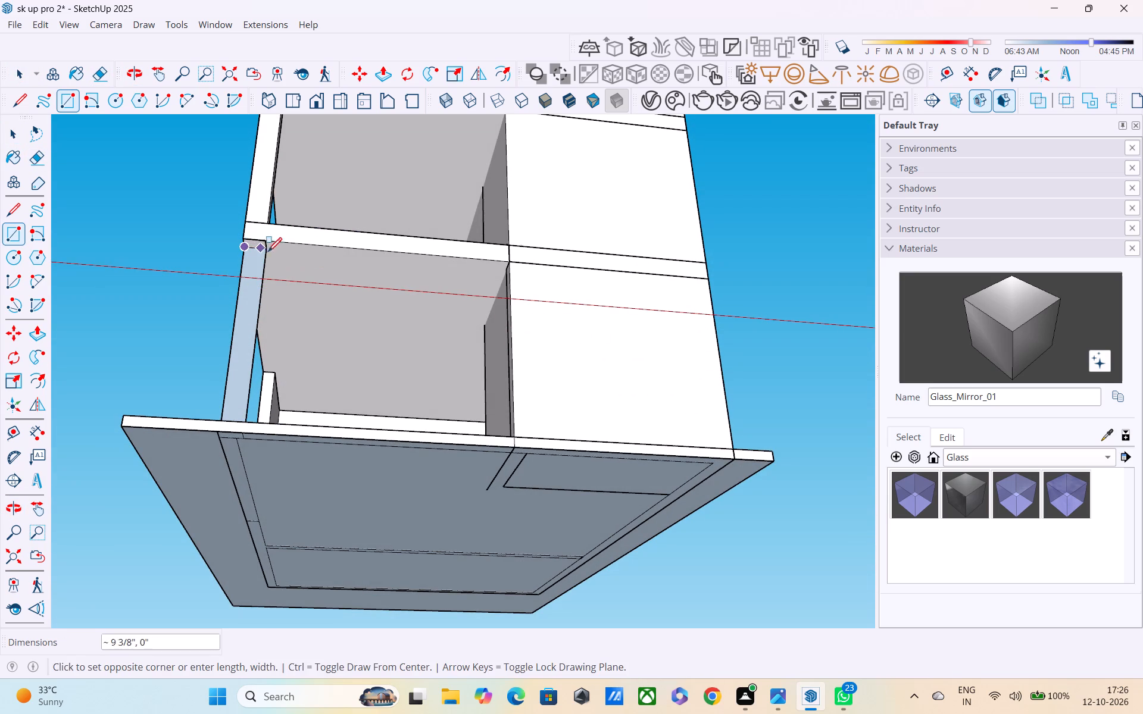
{"action": "left_click", "coordinate": [268, 239]}
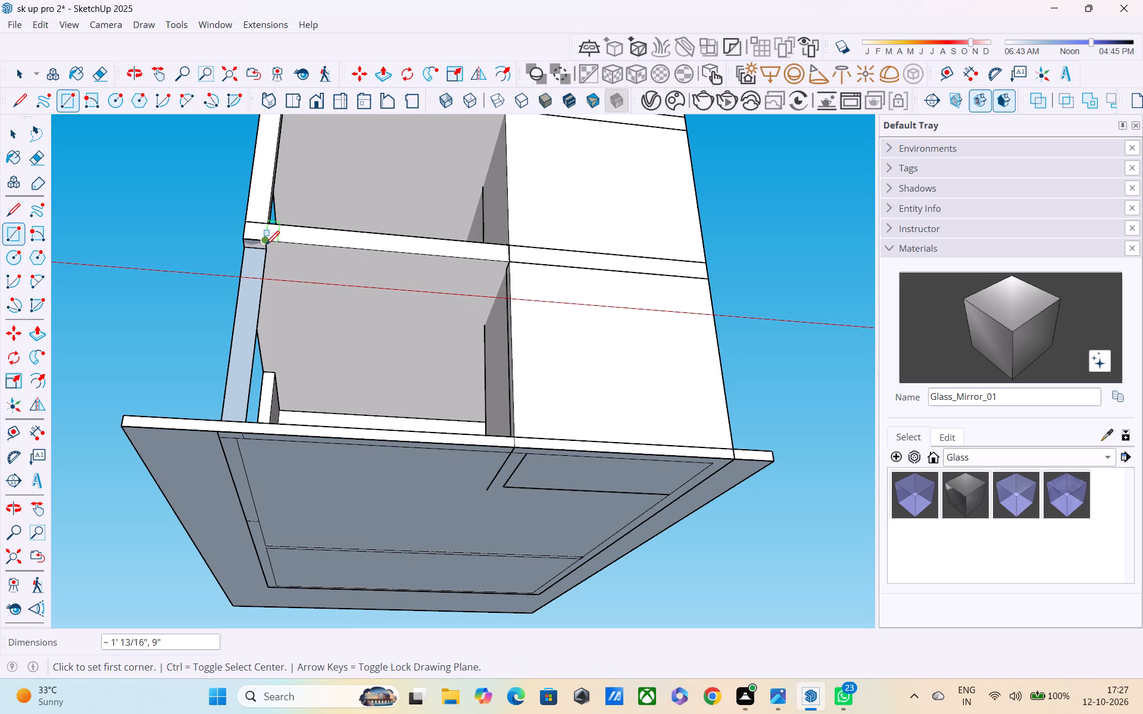
{"action": "key", "text": "space"}
Extrude the small rectangle at the column top down by about 6' 1 9/16" to form part of the front corner column.
{"action": "type", "text": "p"}
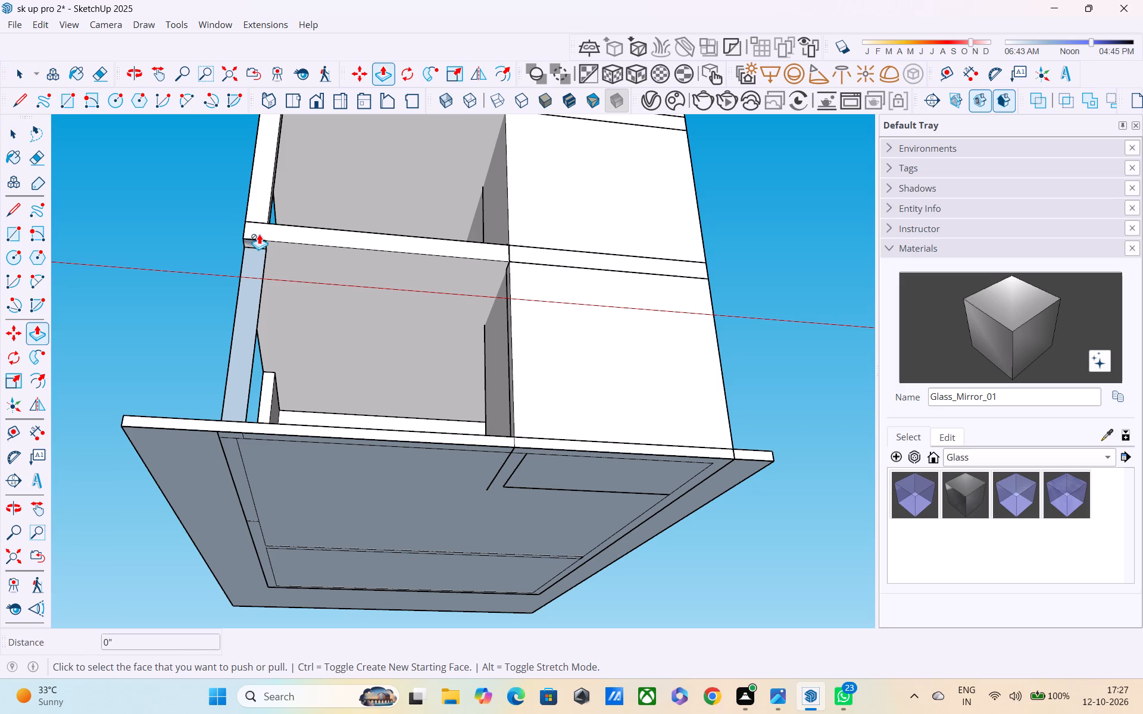
{"action": "left_click", "coordinate": [259, 233]}
{"action": "scroll", "coordinate": [255, 240], "scroll_direction": "up", "scroll_amount": 4}
{"action": "middle_click_drag", "start_coordinate": [255, 220], "coordinate": [255, 187]}
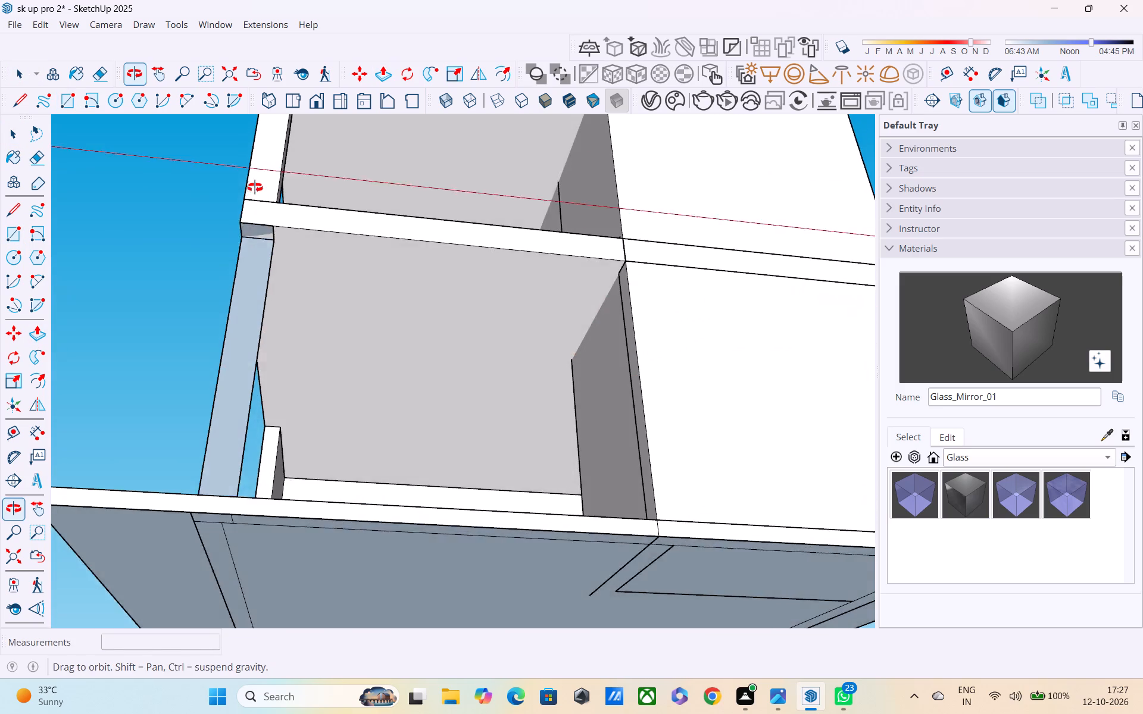
{"action": "middle_click_drag", "start_coordinate": [255, 187], "coordinate": [260, 161]}
{"action": "scroll", "coordinate": [260, 190], "scroll_direction": "up", "scroll_amount": 4}
{"action": "left_click", "coordinate": [266, 212]}
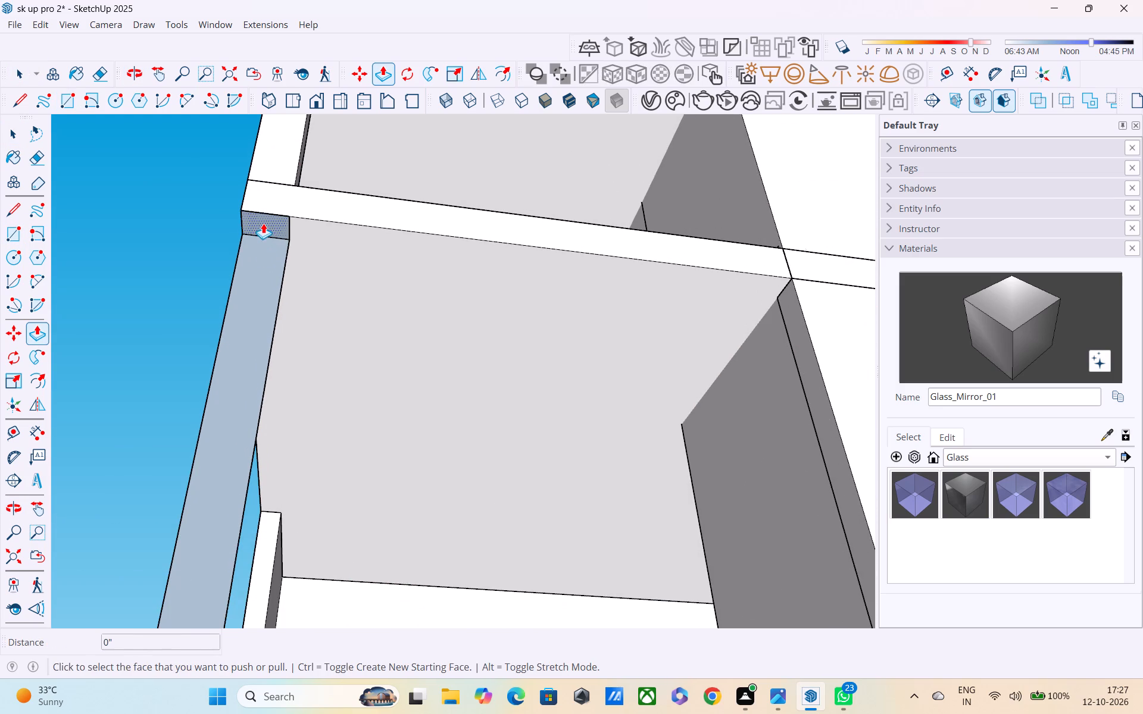
{"action": "left_click_drag", "start_coordinate": [262, 218], "coordinate": [237, 461]}
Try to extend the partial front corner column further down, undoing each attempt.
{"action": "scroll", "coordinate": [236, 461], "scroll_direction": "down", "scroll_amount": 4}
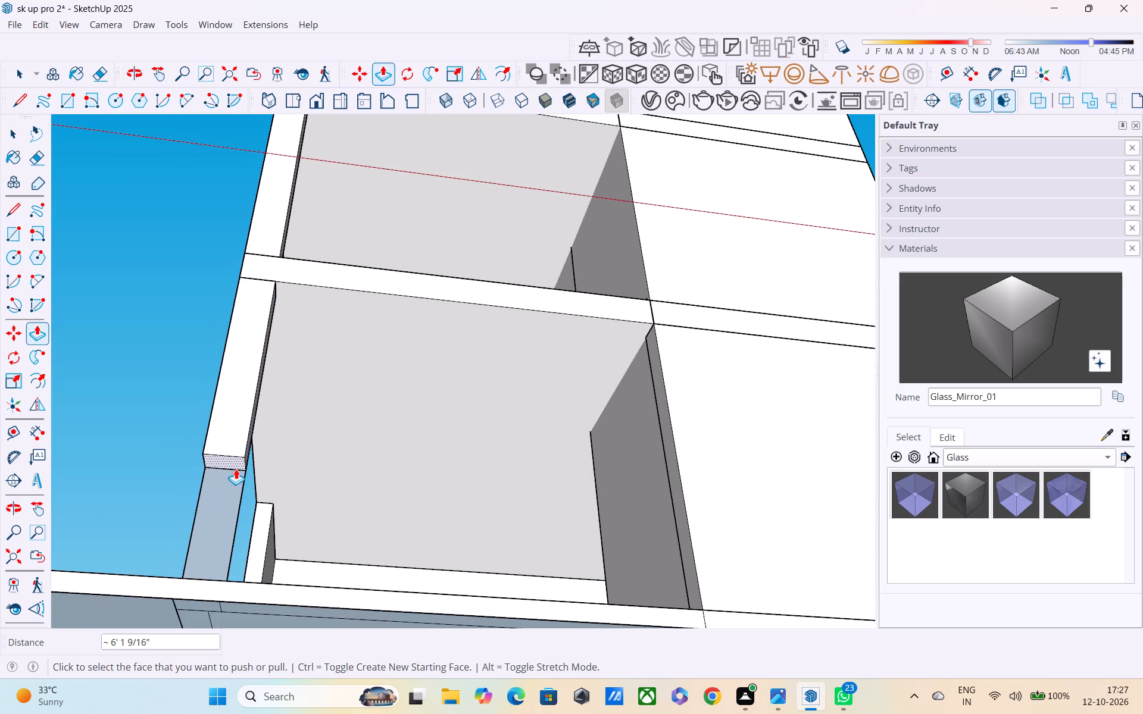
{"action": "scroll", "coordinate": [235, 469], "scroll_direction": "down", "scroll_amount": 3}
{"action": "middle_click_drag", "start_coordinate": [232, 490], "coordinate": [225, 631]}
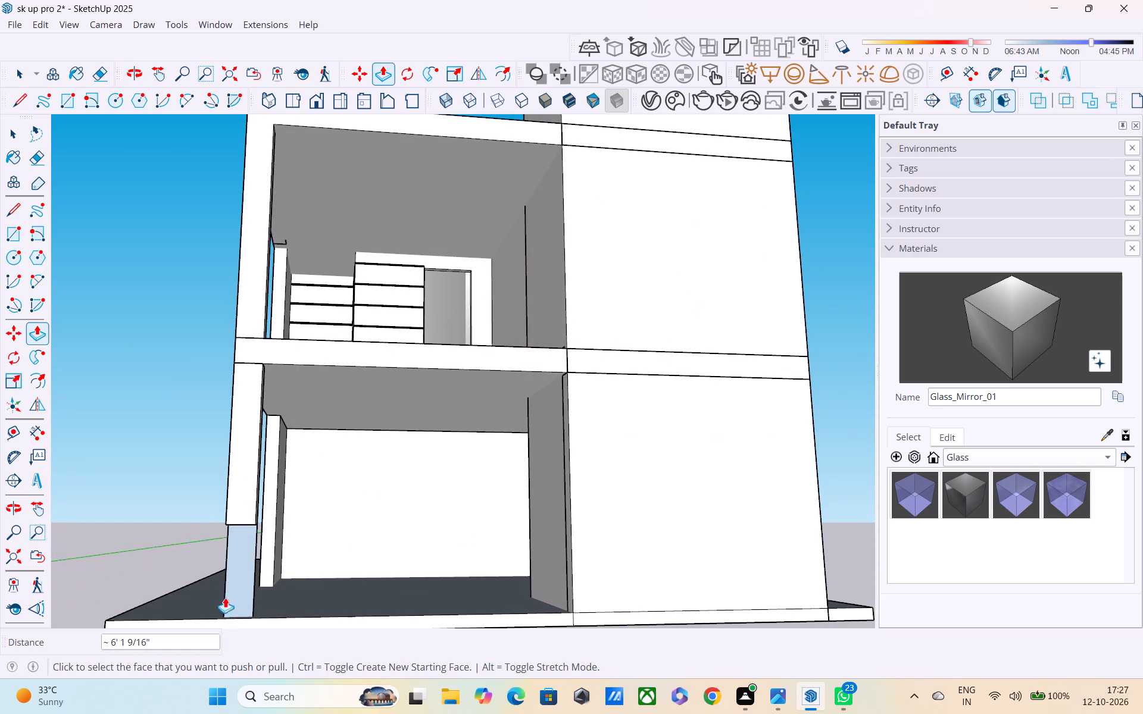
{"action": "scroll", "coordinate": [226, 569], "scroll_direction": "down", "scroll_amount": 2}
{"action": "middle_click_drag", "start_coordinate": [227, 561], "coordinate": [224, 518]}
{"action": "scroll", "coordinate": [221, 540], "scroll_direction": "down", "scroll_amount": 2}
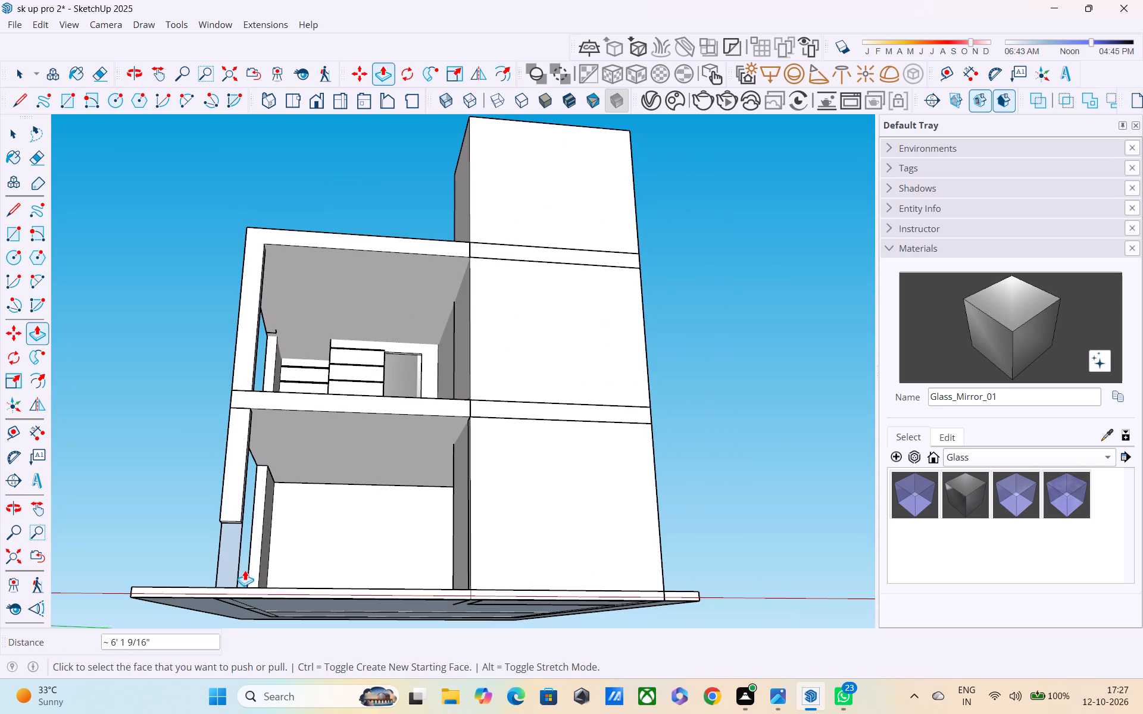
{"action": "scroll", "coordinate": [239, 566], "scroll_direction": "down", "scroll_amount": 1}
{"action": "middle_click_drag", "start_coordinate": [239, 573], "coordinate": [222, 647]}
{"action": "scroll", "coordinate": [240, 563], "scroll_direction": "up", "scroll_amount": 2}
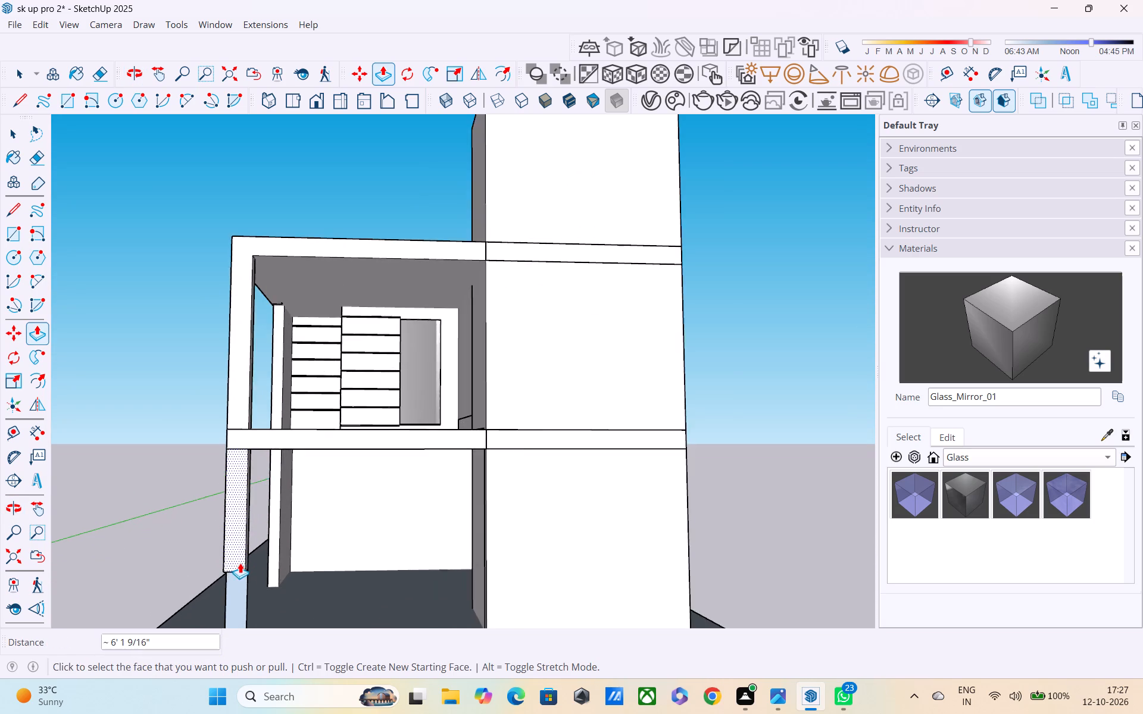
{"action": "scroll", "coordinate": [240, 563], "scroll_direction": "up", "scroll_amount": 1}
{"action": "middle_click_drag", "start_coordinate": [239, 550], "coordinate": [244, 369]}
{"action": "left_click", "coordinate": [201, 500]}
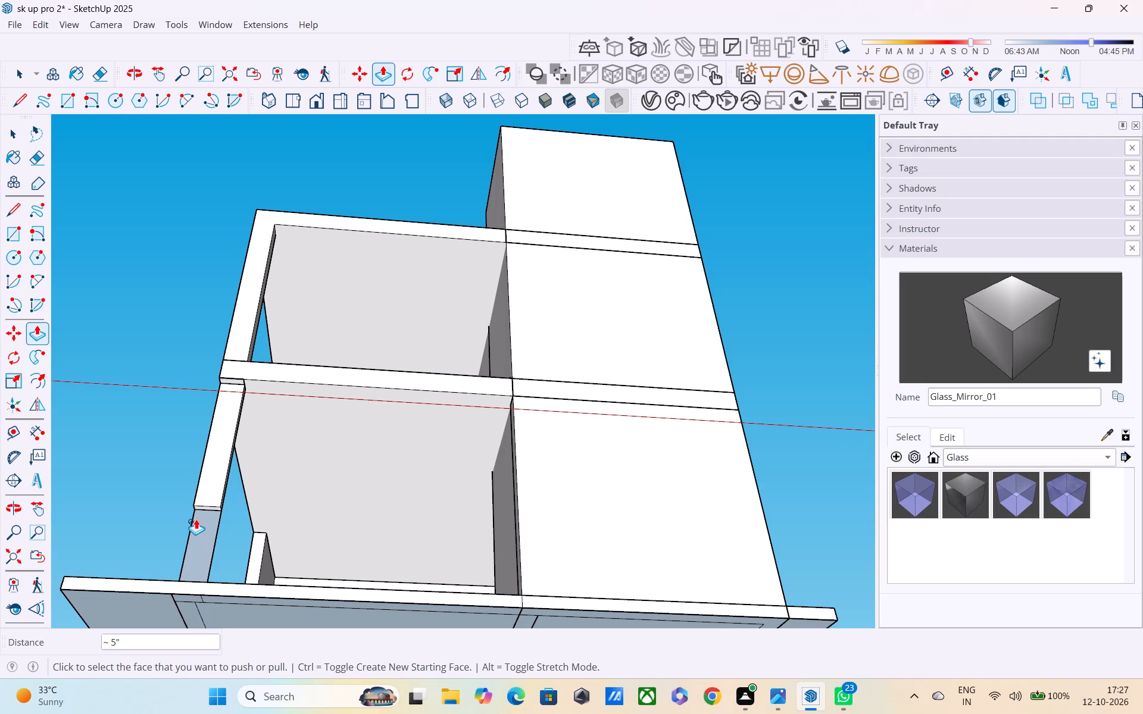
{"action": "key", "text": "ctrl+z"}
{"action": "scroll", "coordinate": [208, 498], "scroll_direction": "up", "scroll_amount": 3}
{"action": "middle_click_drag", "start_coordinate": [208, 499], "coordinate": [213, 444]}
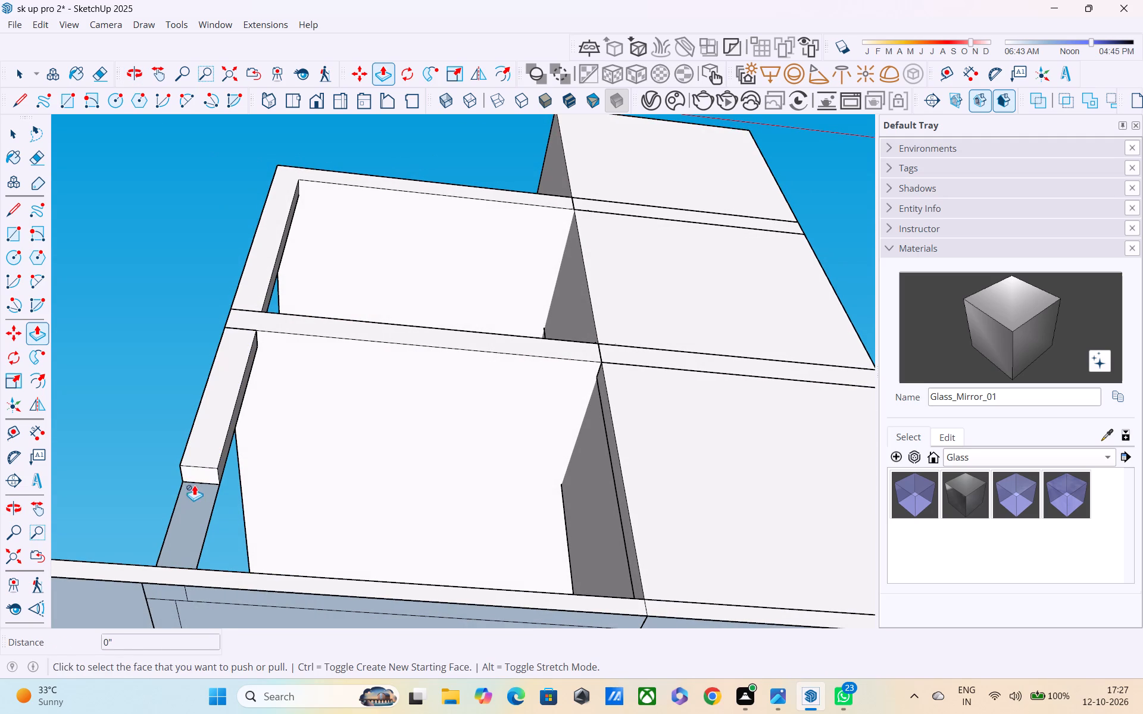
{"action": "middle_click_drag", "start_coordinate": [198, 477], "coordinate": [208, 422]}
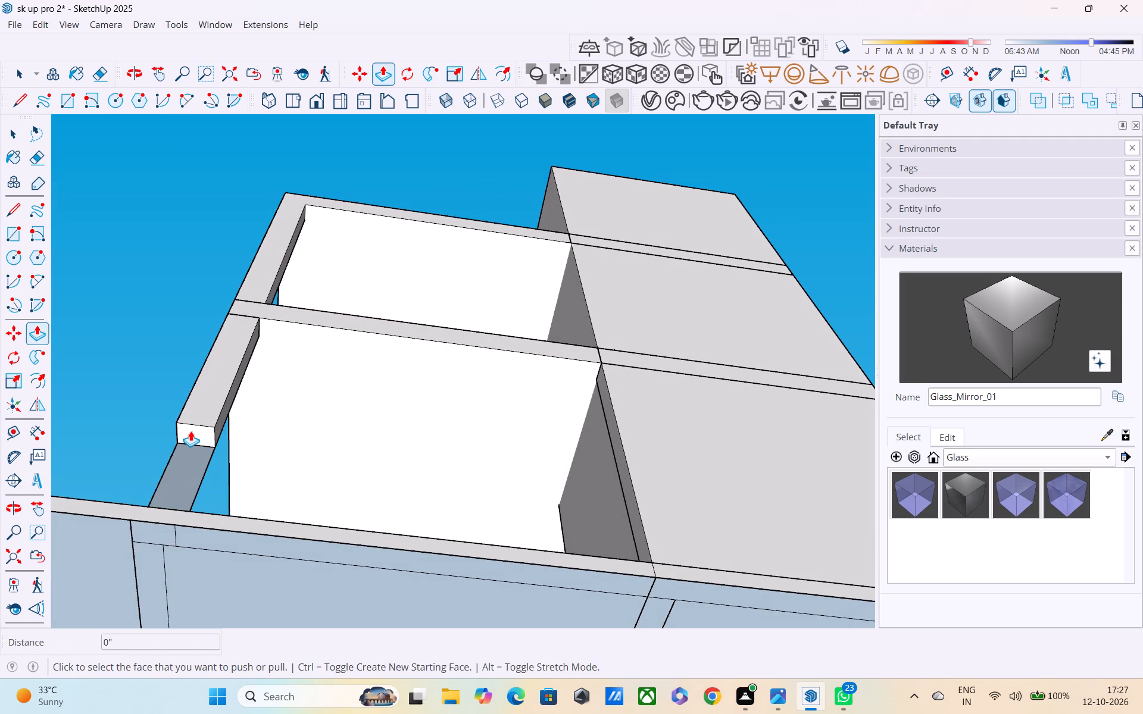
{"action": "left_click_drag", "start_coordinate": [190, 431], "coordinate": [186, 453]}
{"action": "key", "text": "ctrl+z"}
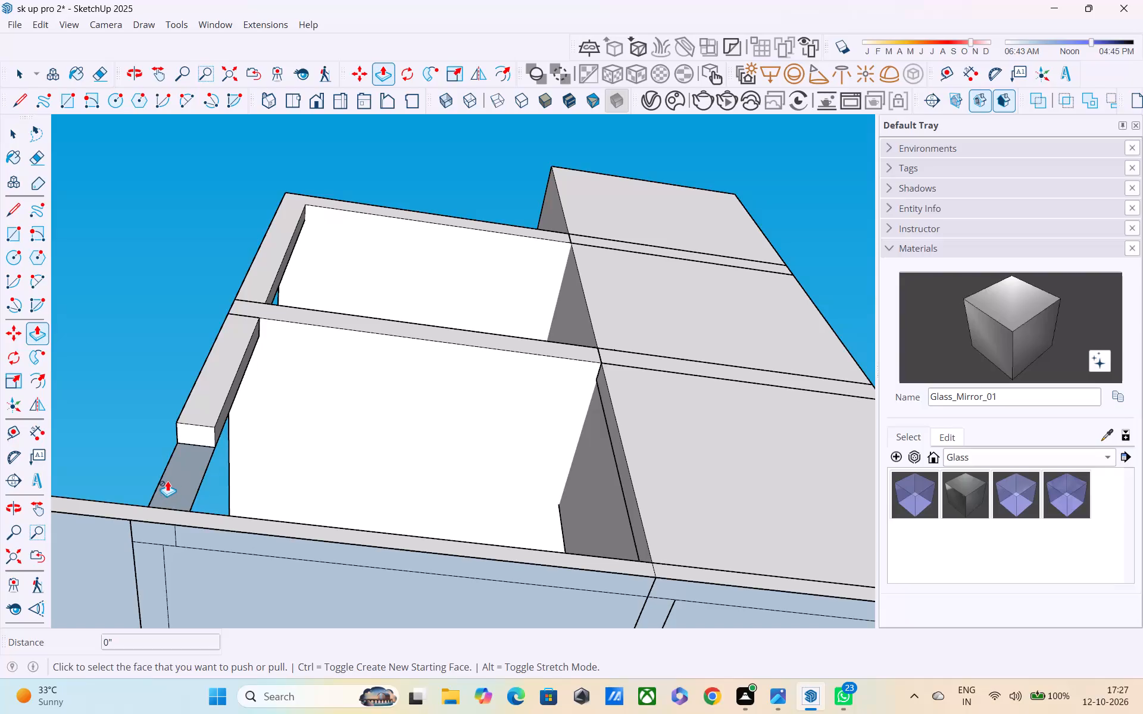
Extend the bottom face of the partial front corner column down to the base slab.
{"action": "scroll", "coordinate": [174, 447], "scroll_direction": "up", "scroll_amount": 1}
{"action": "middle_click_drag", "start_coordinate": [191, 434], "coordinate": [204, 393]}
{"action": "left_click", "coordinate": [199, 396]}
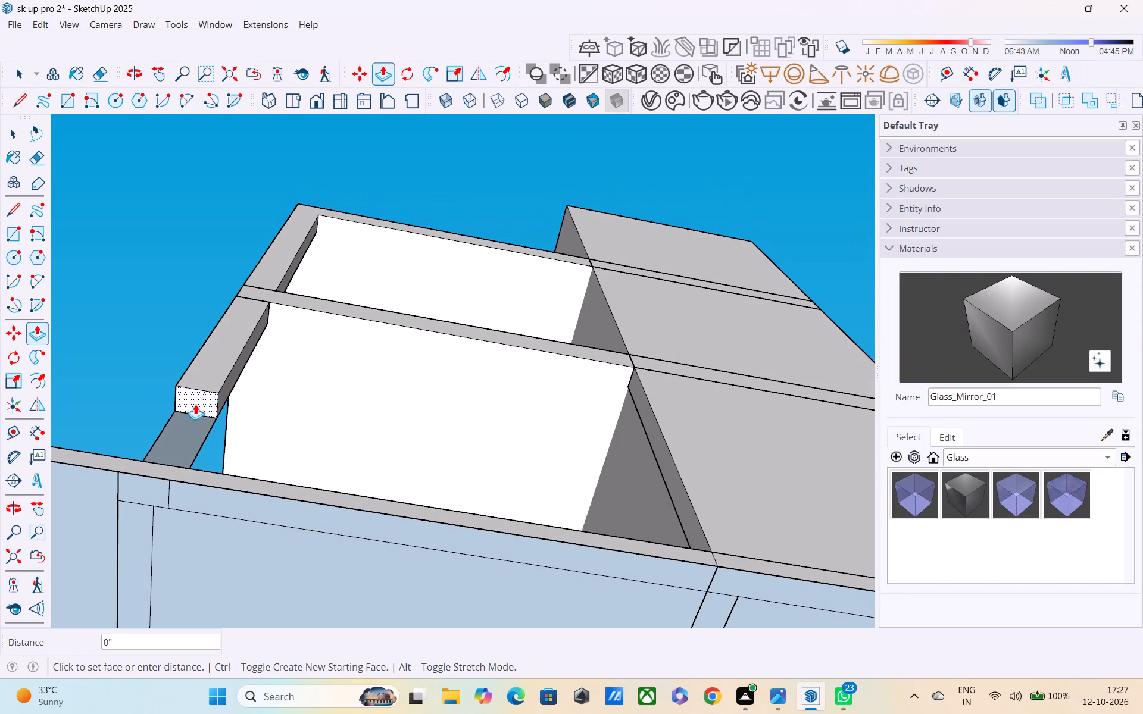
{"action": "left_click", "coordinate": [164, 465]}
{"action": "middle_click_drag", "start_coordinate": [164, 465], "coordinate": [164, 635]}
{"action": "scroll", "coordinate": [164, 635], "scroll_direction": "down", "scroll_amount": 7}
{"action": "scroll", "coordinate": [229, 581], "scroll_direction": "down", "scroll_amount": 4}
{"action": "middle_click_drag", "start_coordinate": [344, 572], "coordinate": [276, 622]}
{"action": "scroll", "coordinate": [303, 594], "scroll_direction": "down", "scroll_amount": 2}
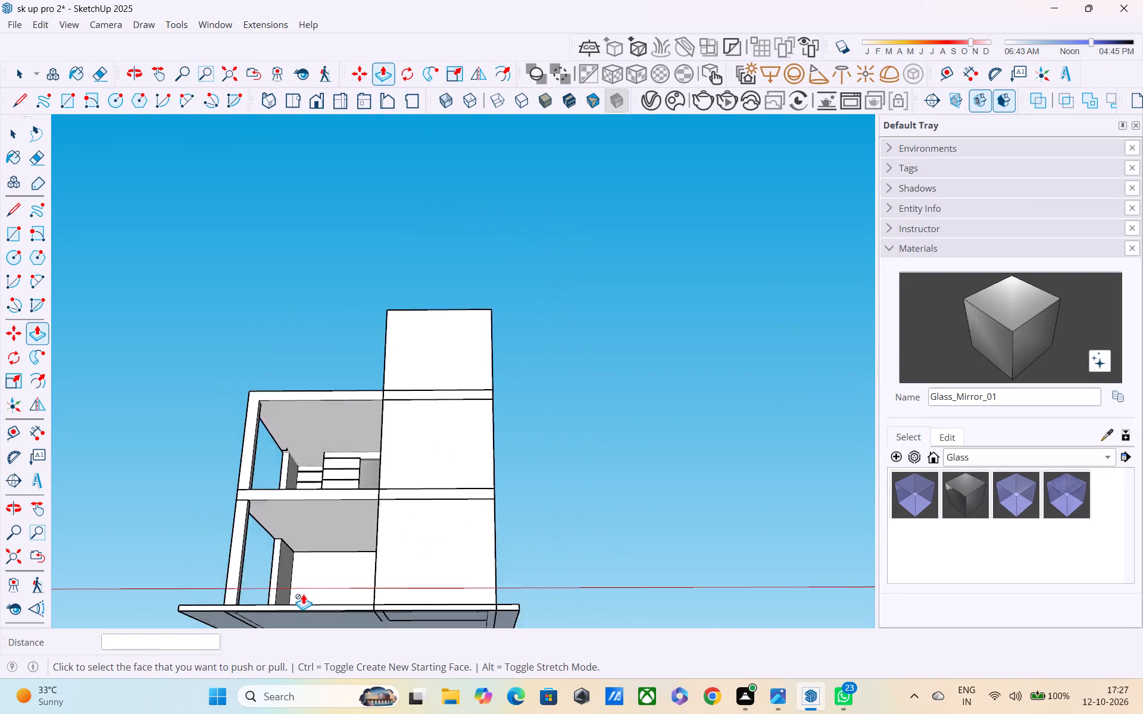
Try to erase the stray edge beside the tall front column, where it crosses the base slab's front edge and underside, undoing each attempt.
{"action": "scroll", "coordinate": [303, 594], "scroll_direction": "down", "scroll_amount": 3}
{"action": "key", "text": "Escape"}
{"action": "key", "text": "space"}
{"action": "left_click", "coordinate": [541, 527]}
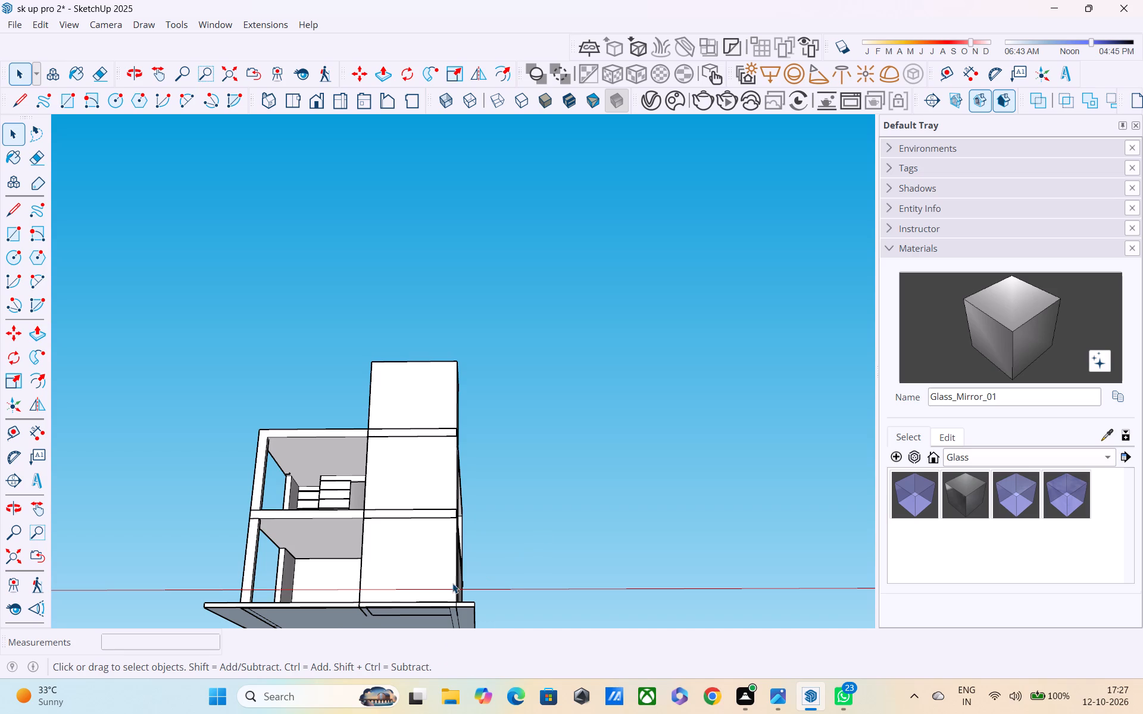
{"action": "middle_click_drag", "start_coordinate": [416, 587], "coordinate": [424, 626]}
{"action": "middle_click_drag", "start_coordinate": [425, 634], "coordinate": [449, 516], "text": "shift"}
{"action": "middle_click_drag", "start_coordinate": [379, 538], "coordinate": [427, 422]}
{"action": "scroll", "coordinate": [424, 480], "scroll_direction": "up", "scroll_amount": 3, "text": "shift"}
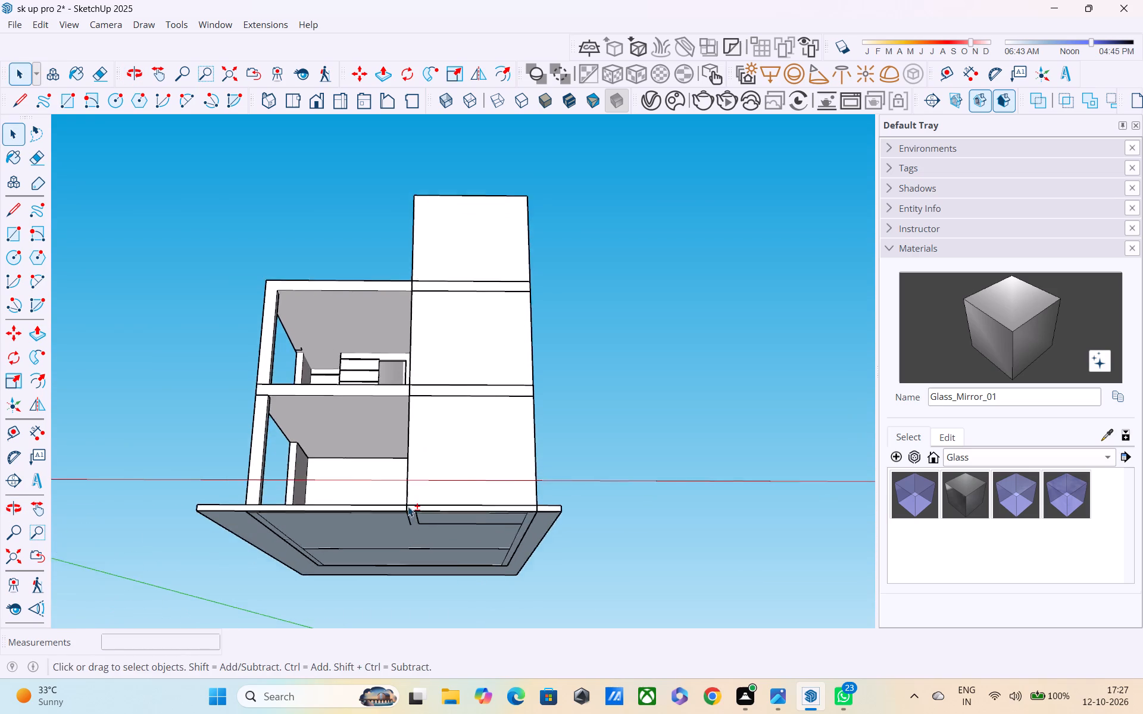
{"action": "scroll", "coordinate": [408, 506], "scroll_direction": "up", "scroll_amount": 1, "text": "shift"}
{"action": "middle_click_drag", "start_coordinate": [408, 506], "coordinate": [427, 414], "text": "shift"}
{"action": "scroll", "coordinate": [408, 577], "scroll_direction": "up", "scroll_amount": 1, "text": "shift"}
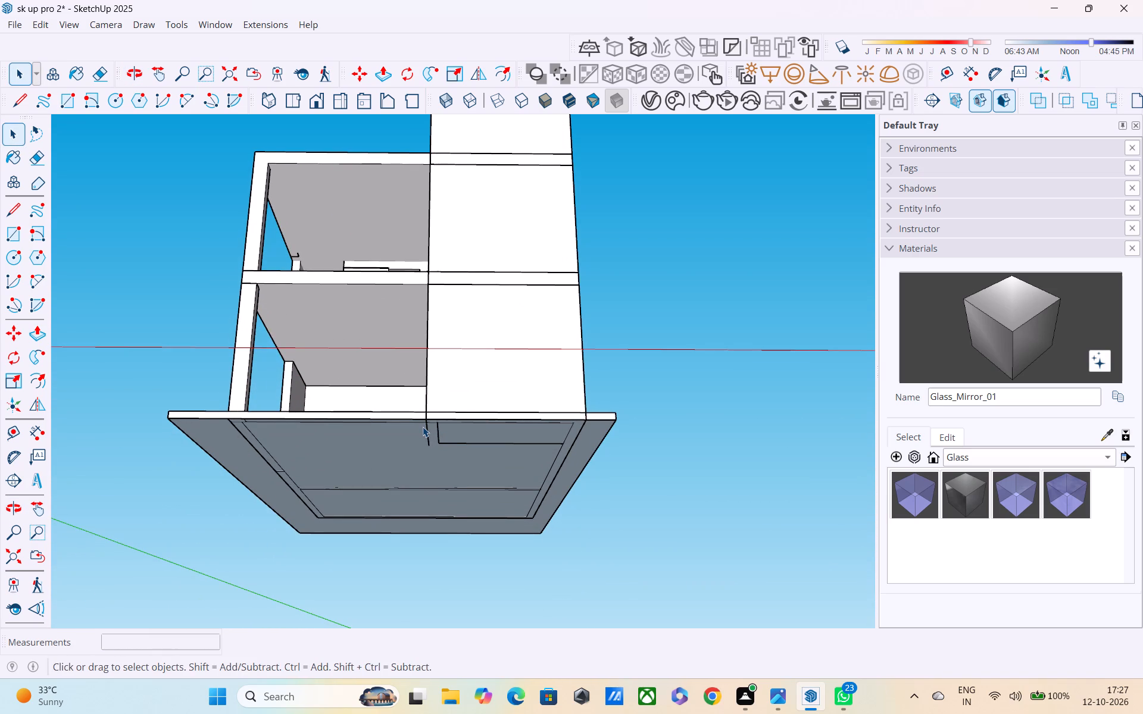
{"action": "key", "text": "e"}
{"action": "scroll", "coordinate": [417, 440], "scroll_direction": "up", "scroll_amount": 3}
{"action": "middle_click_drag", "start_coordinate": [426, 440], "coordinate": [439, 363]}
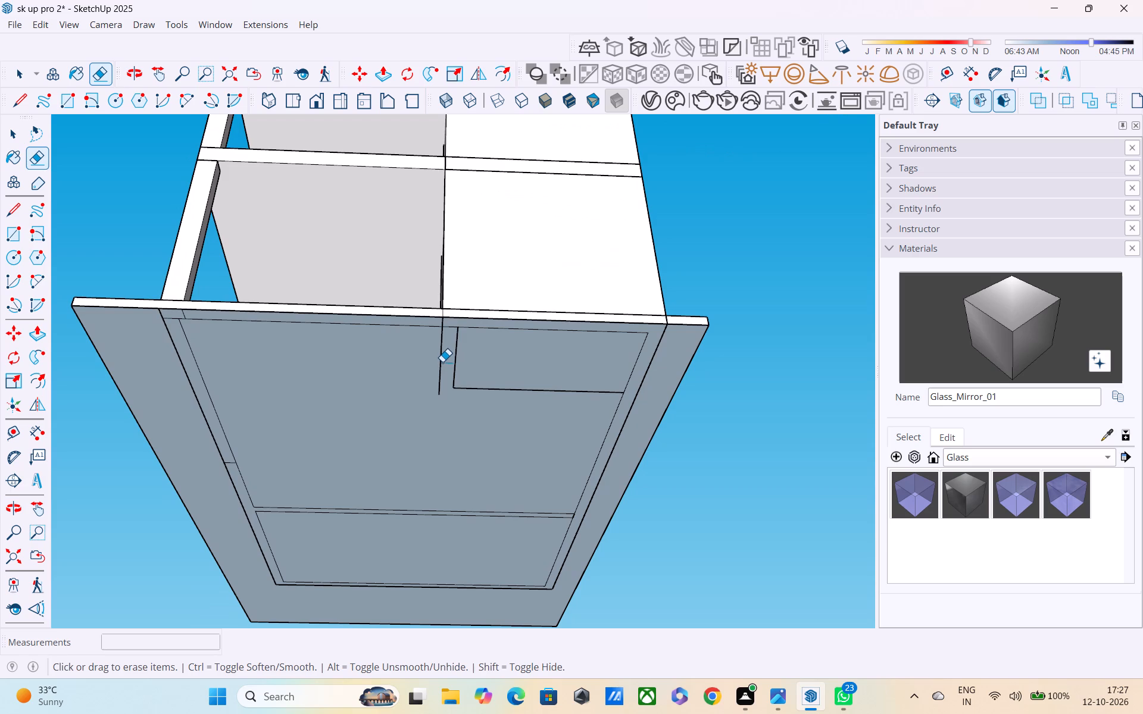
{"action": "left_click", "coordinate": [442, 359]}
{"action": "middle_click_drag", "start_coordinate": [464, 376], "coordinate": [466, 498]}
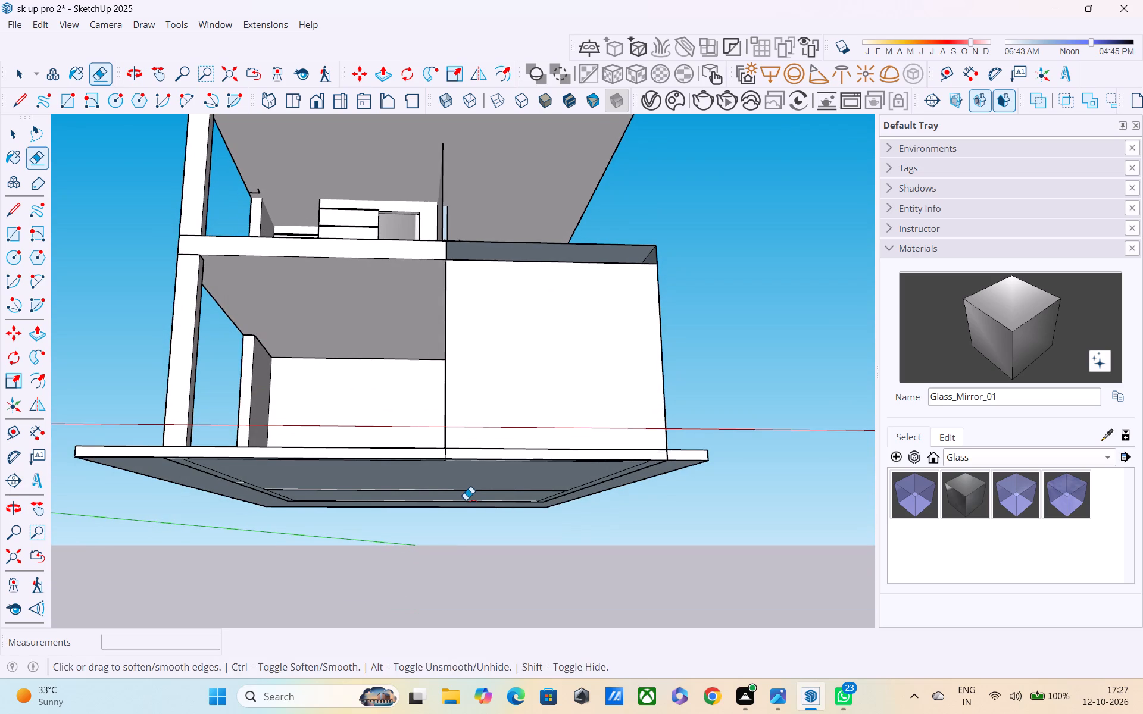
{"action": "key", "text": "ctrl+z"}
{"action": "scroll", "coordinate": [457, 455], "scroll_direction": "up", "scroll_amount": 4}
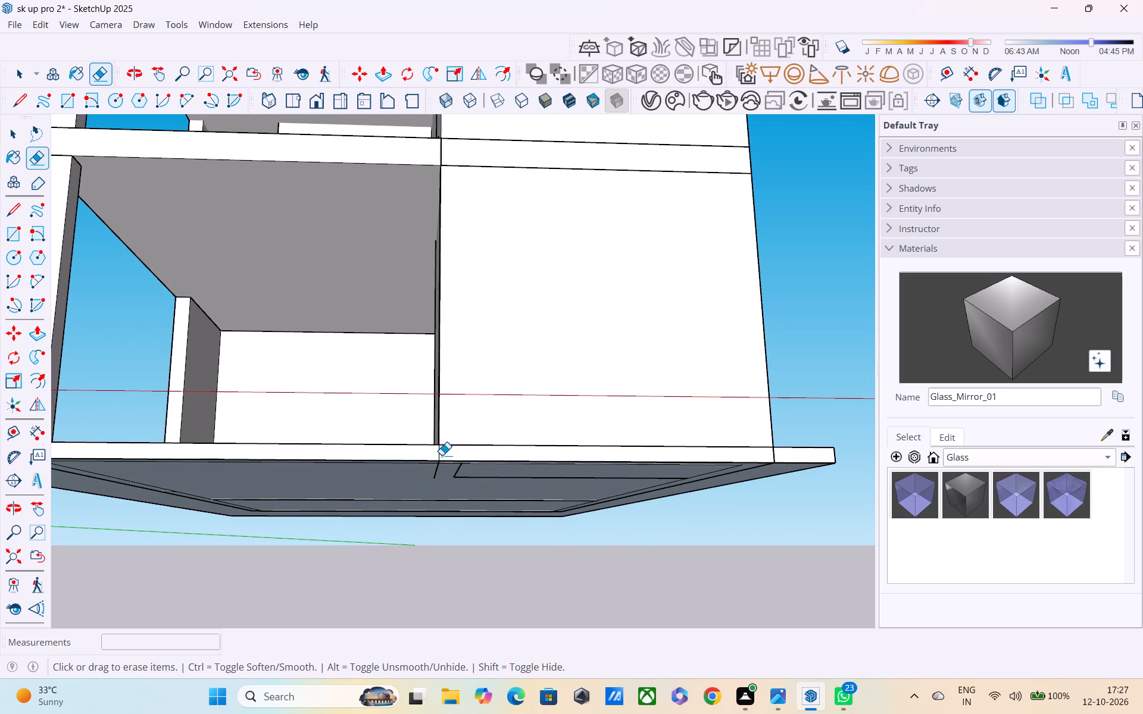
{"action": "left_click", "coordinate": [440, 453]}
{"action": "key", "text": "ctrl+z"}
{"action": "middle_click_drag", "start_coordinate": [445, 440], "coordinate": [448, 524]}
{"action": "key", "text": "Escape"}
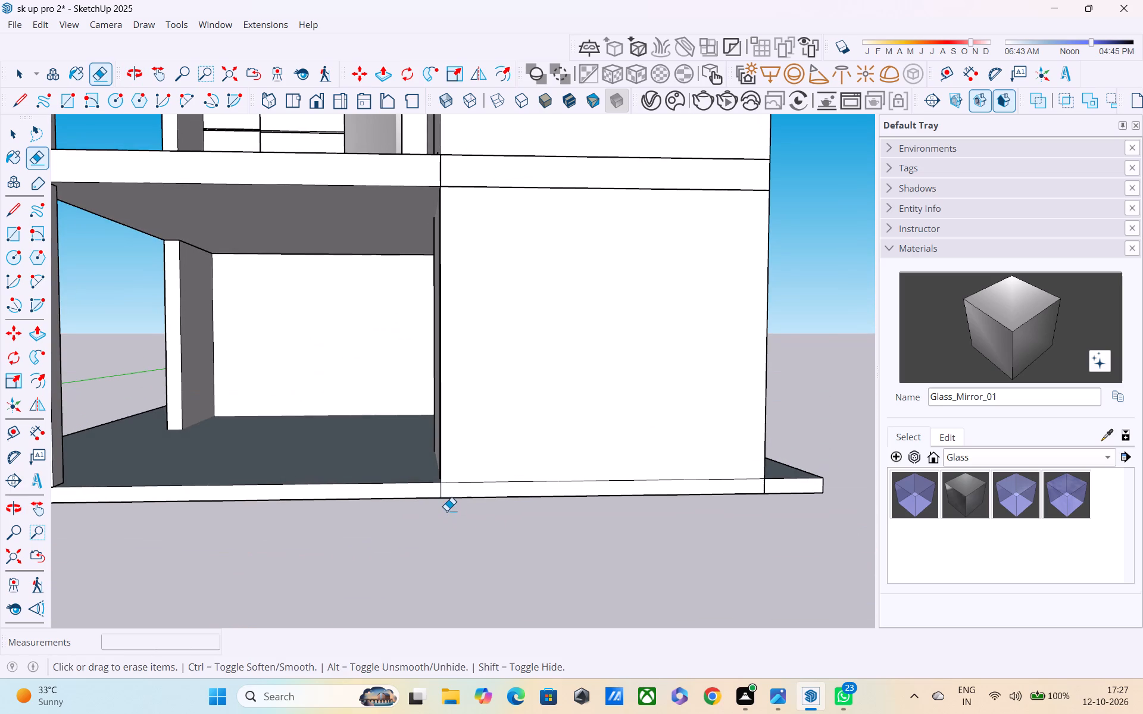
Examine the base slab and the foot of the tall front corner column from the front, the side and below.
{"action": "scroll", "coordinate": [445, 508], "scroll_direction": "down", "scroll_amount": 5}
{"action": "scroll", "coordinate": [721, 494], "scroll_direction": "up", "scroll_amount": 2}
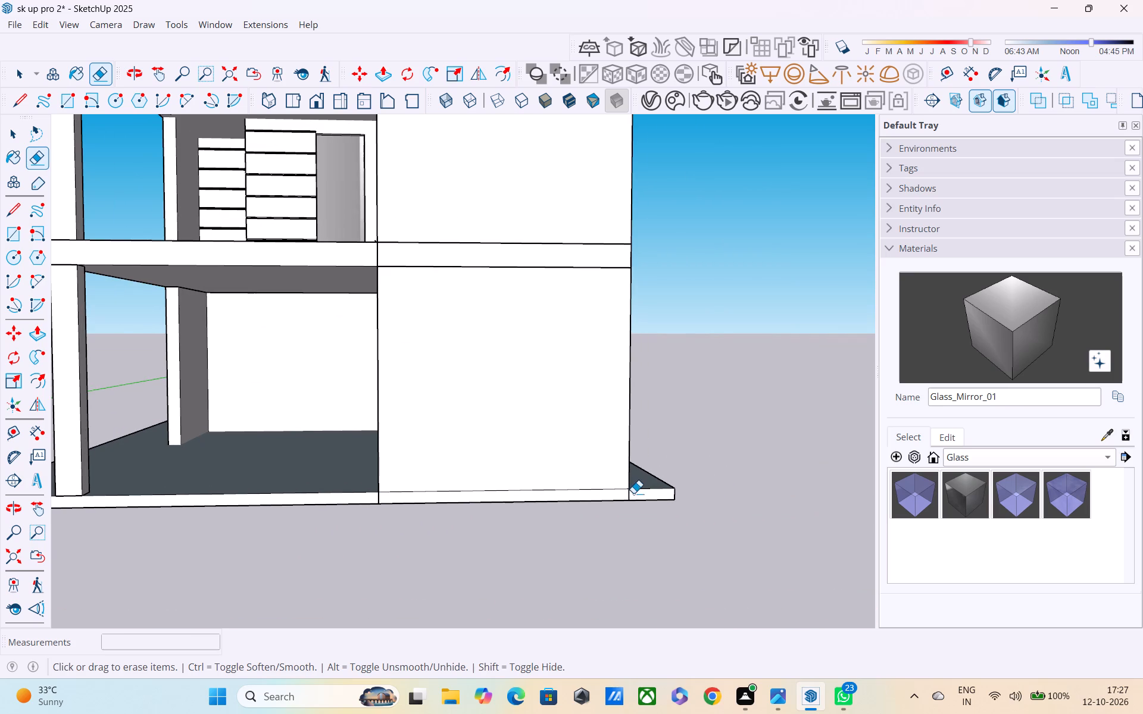
{"action": "middle_click_drag", "start_coordinate": [639, 491], "coordinate": [430, 546]}
{"action": "middle_click_drag", "start_coordinate": [672, 518], "coordinate": [458, 594]}
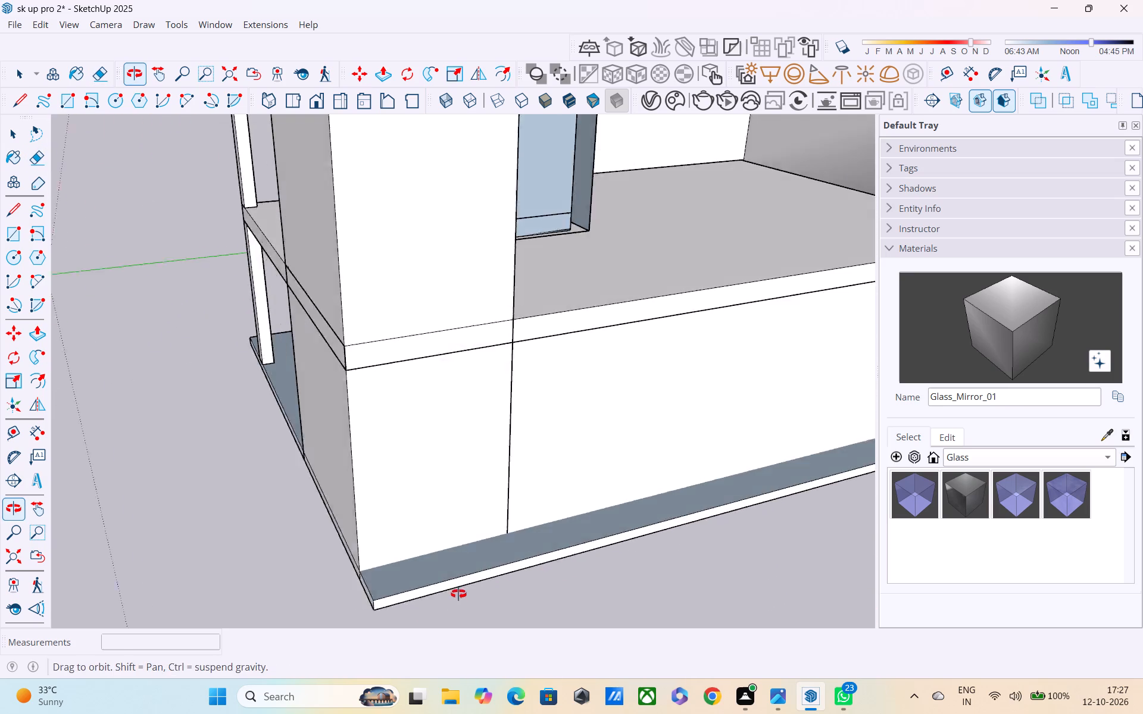
{"action": "middle_click_drag", "start_coordinate": [458, 594], "coordinate": [449, 594]}
{"action": "scroll", "coordinate": [444, 549], "scroll_direction": "up", "scroll_amount": 2}
{"action": "middle_click_drag", "start_coordinate": [436, 577], "coordinate": [404, 613]}
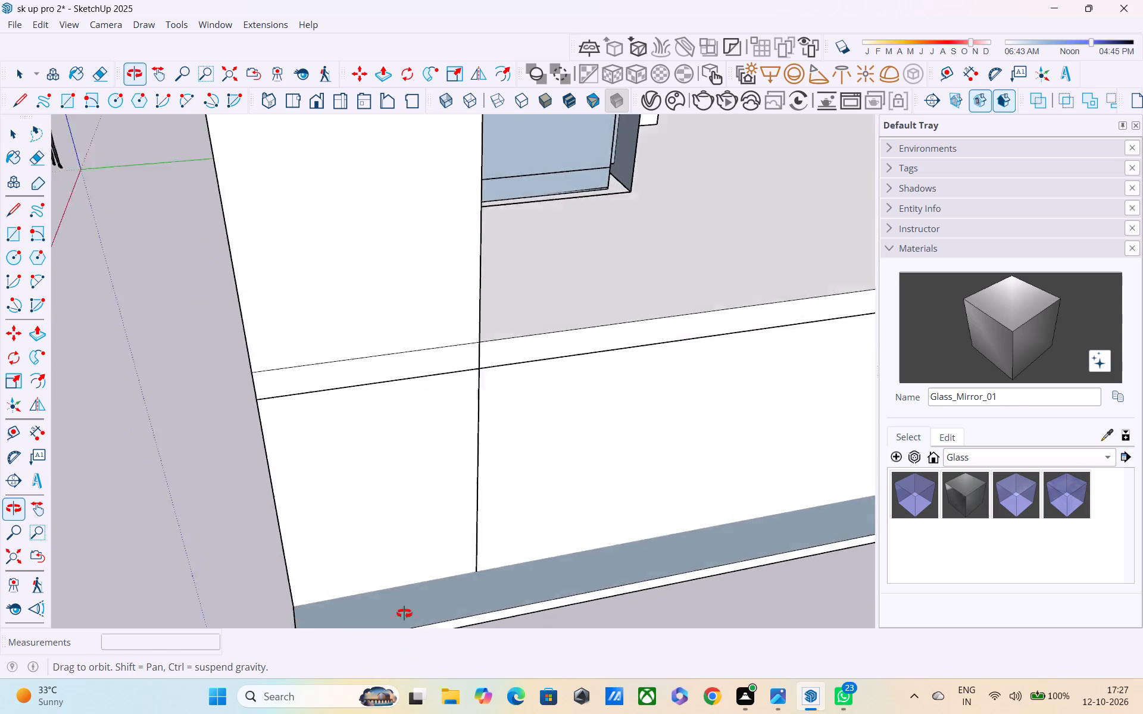
{"action": "middle_click_drag", "start_coordinate": [404, 613], "coordinate": [302, 588]}
{"action": "key", "text": "Escape"}
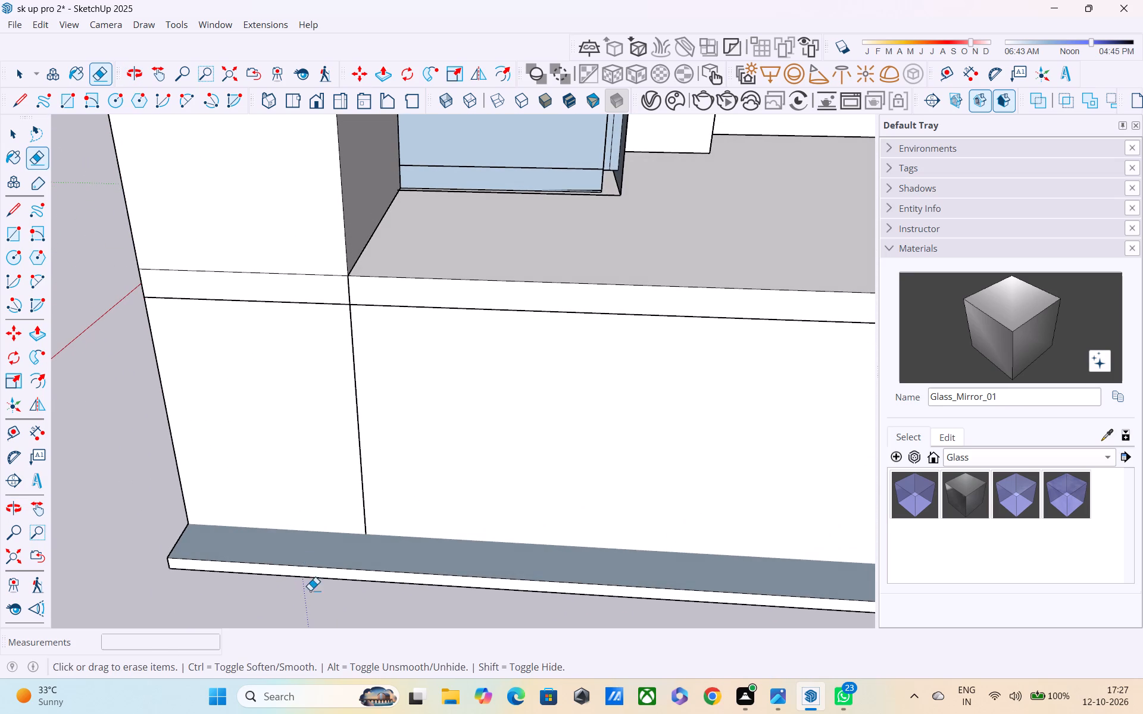
{"action": "middle_click_drag", "start_coordinate": [312, 587], "coordinate": [393, 516]}
{"action": "middle_click_drag", "start_coordinate": [398, 552], "coordinate": [586, 276], "text": "shift"}
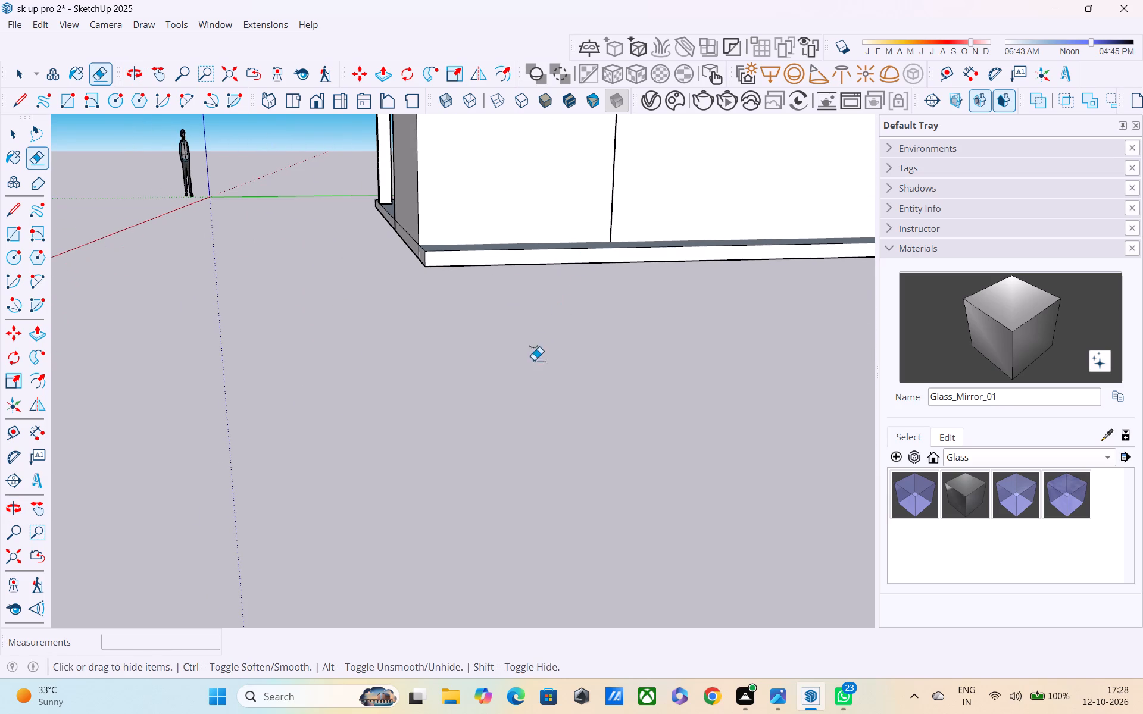
{"action": "scroll", "coordinate": [523, 384], "scroll_direction": "up", "scroll_amount": 1, "text": "shift"}
{"action": "middle_click_drag", "start_coordinate": [523, 384], "coordinate": [525, 248], "text": "shift"}
{"action": "scroll", "coordinate": [510, 307], "scroll_direction": "down", "scroll_amount": 2}
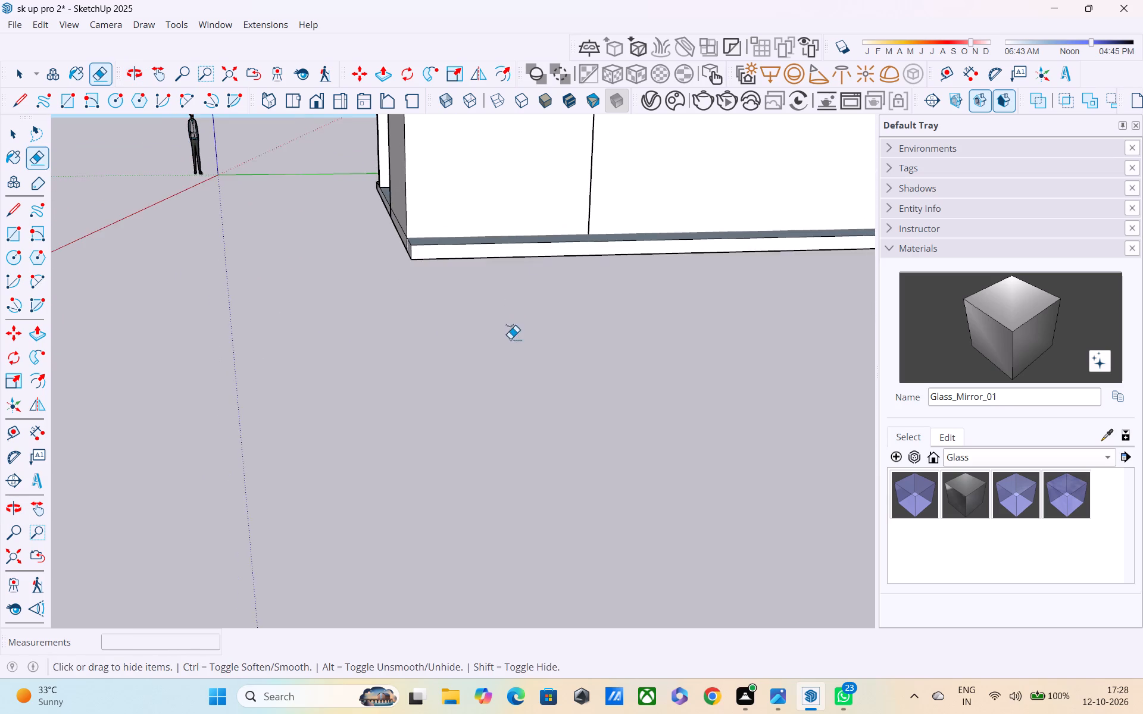
{"action": "scroll", "coordinate": [510, 339], "scroll_direction": "down", "scroll_amount": 1}
{"action": "middle_click_drag", "start_coordinate": [510, 359], "coordinate": [355, 291]}
{"action": "scroll", "coordinate": [354, 291], "scroll_direction": "up", "scroll_amount": 1}
{"action": "scroll", "coordinate": [354, 291], "scroll_direction": "down", "scroll_amount": 2}
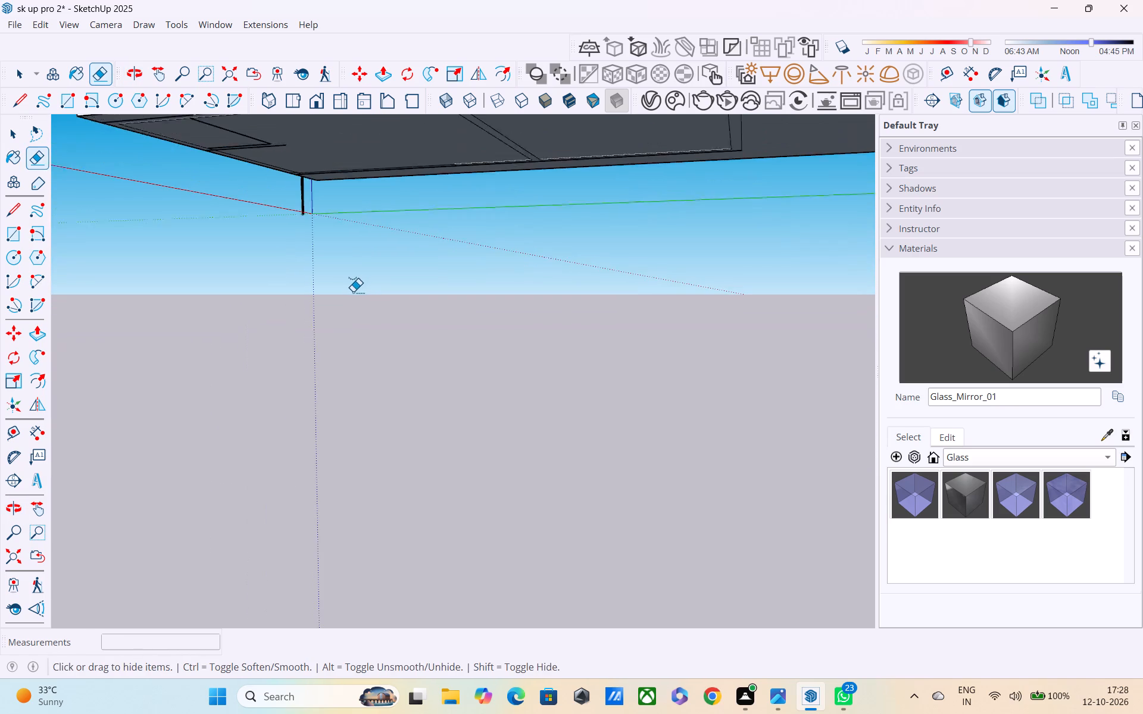
{"action": "scroll", "coordinate": [353, 292], "scroll_direction": "down", "scroll_amount": 2}
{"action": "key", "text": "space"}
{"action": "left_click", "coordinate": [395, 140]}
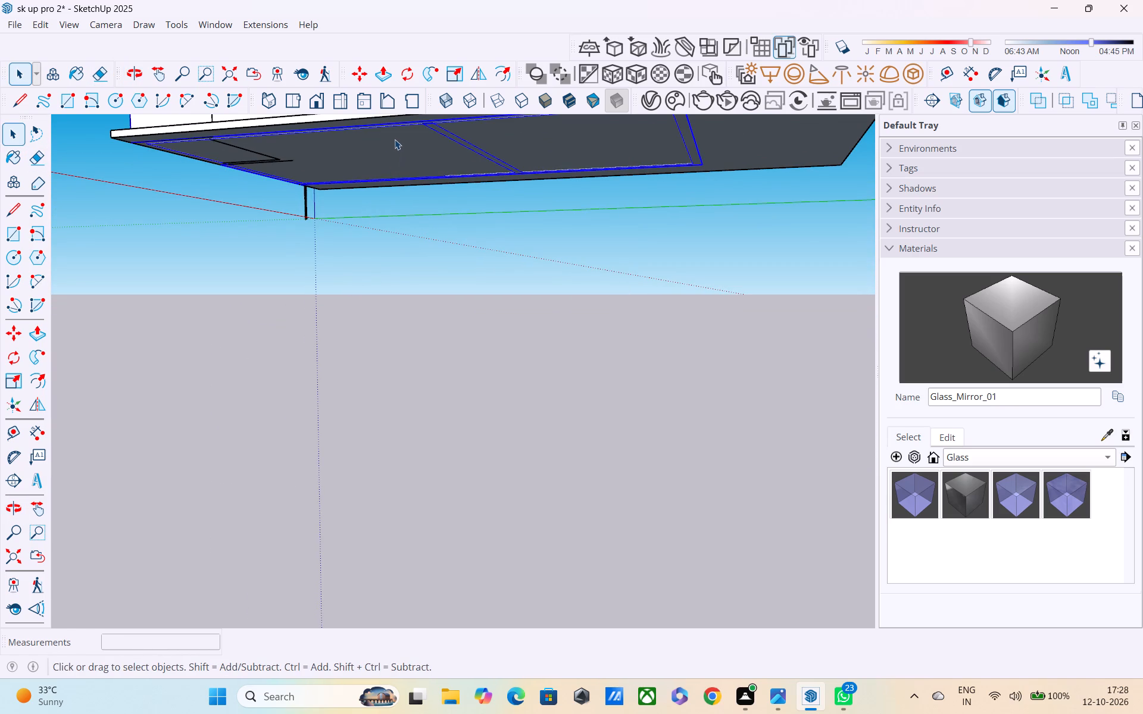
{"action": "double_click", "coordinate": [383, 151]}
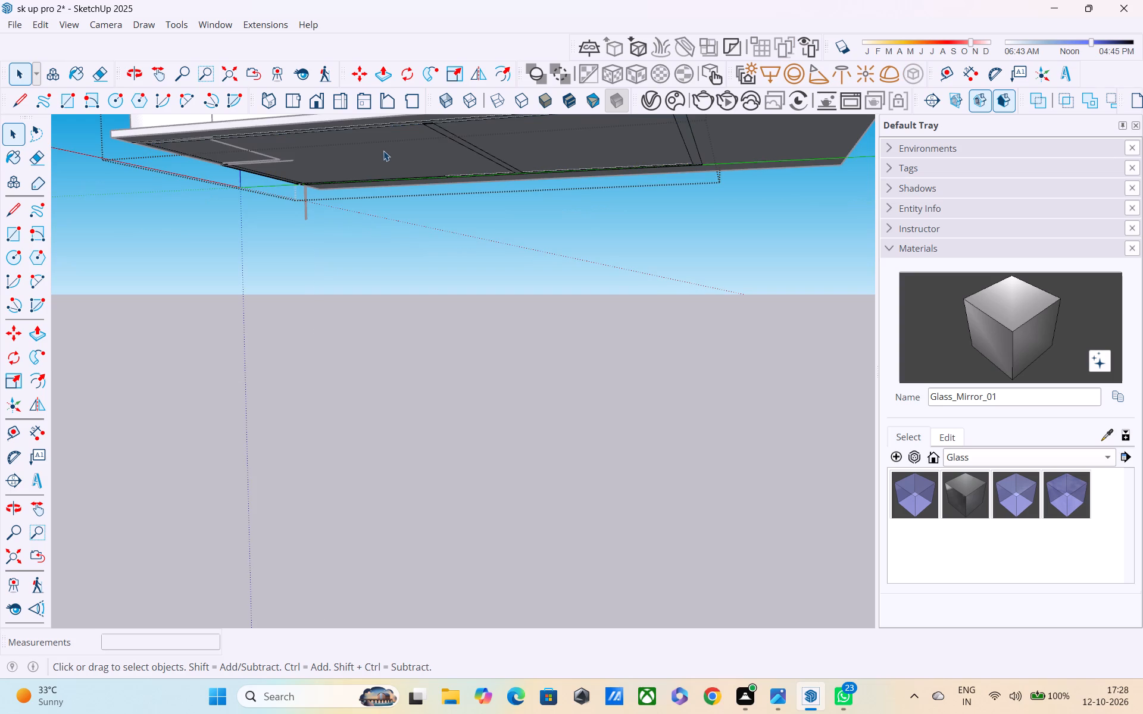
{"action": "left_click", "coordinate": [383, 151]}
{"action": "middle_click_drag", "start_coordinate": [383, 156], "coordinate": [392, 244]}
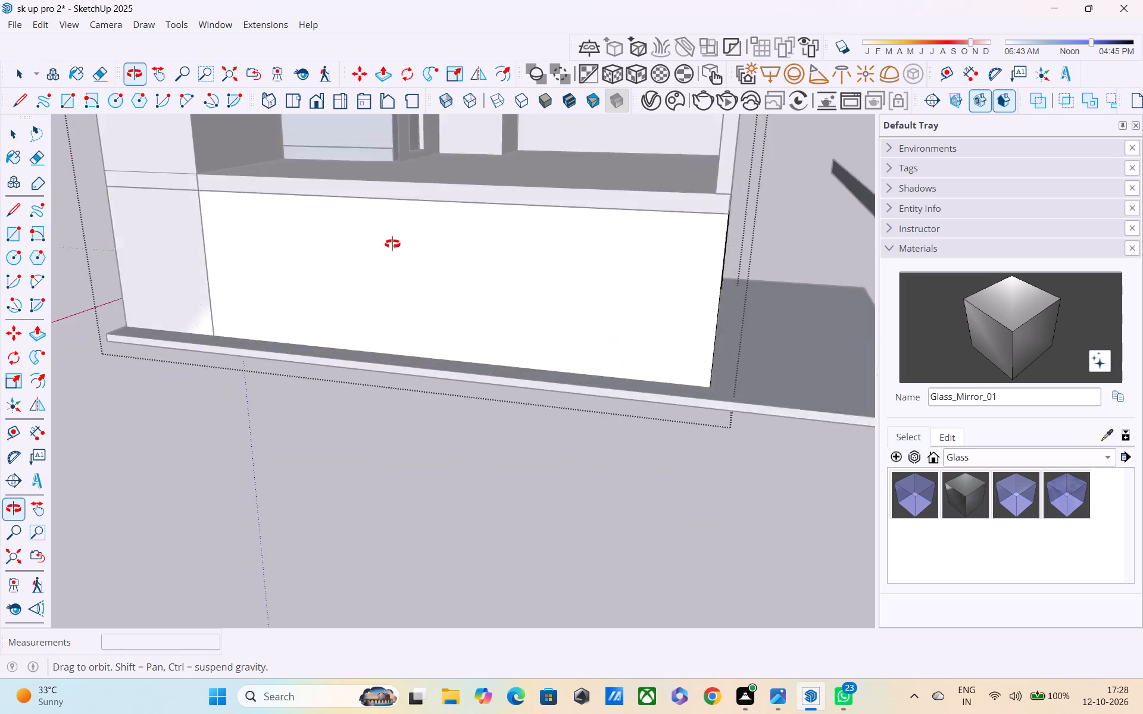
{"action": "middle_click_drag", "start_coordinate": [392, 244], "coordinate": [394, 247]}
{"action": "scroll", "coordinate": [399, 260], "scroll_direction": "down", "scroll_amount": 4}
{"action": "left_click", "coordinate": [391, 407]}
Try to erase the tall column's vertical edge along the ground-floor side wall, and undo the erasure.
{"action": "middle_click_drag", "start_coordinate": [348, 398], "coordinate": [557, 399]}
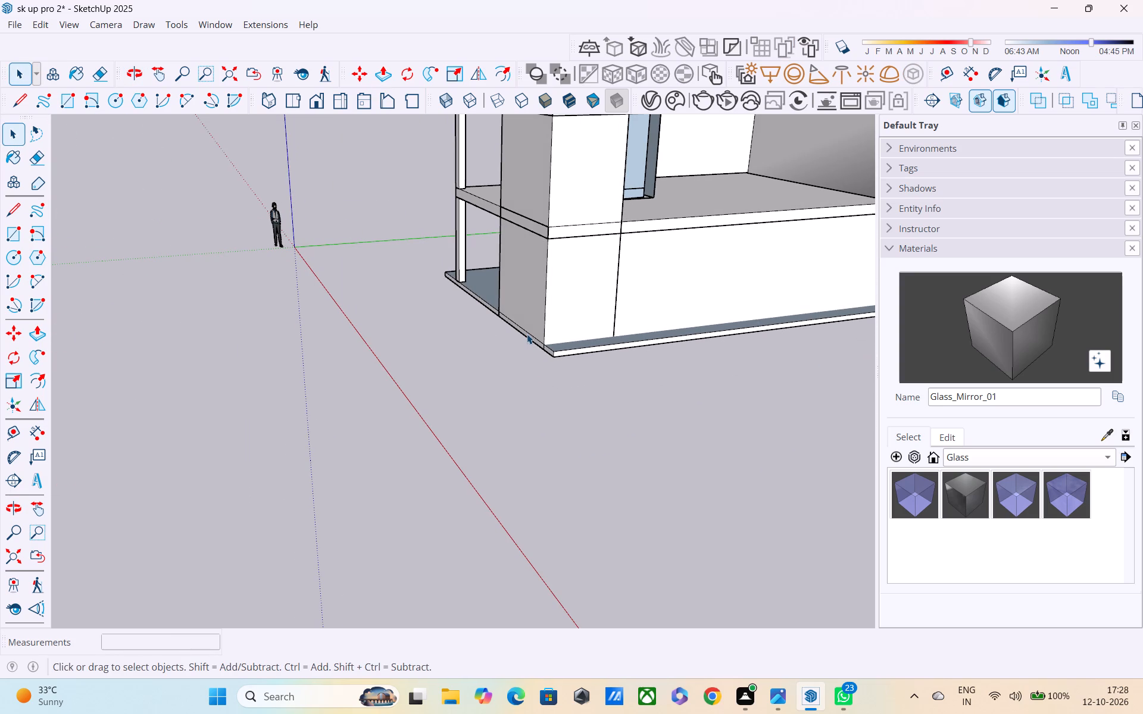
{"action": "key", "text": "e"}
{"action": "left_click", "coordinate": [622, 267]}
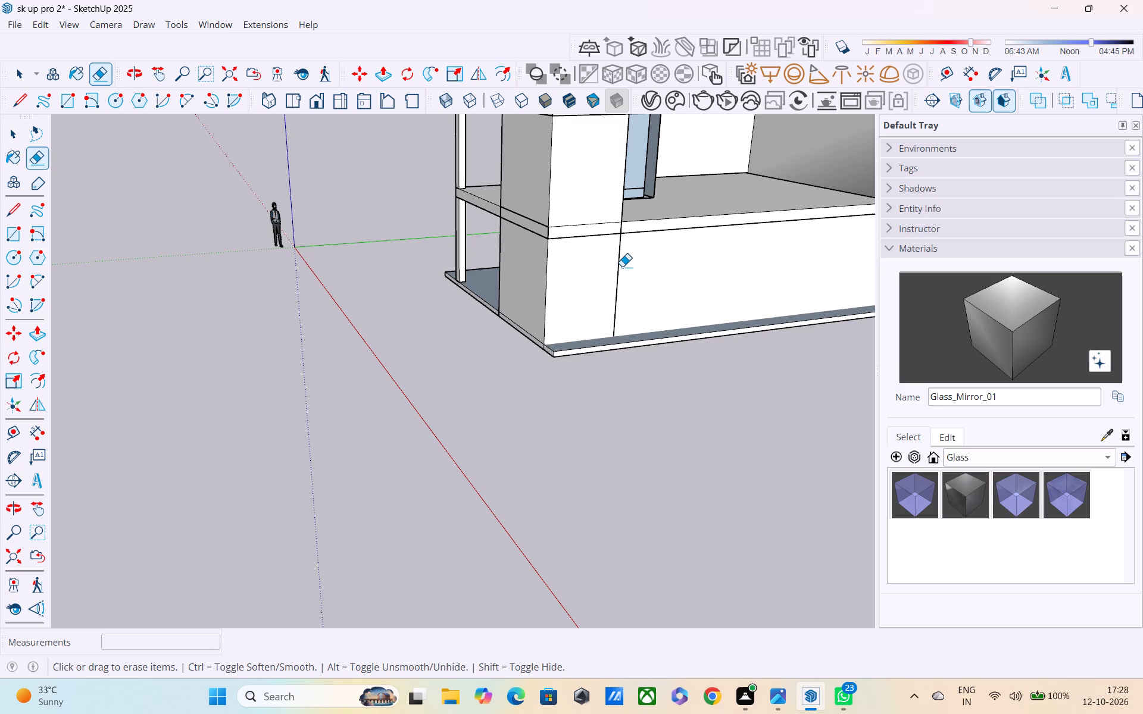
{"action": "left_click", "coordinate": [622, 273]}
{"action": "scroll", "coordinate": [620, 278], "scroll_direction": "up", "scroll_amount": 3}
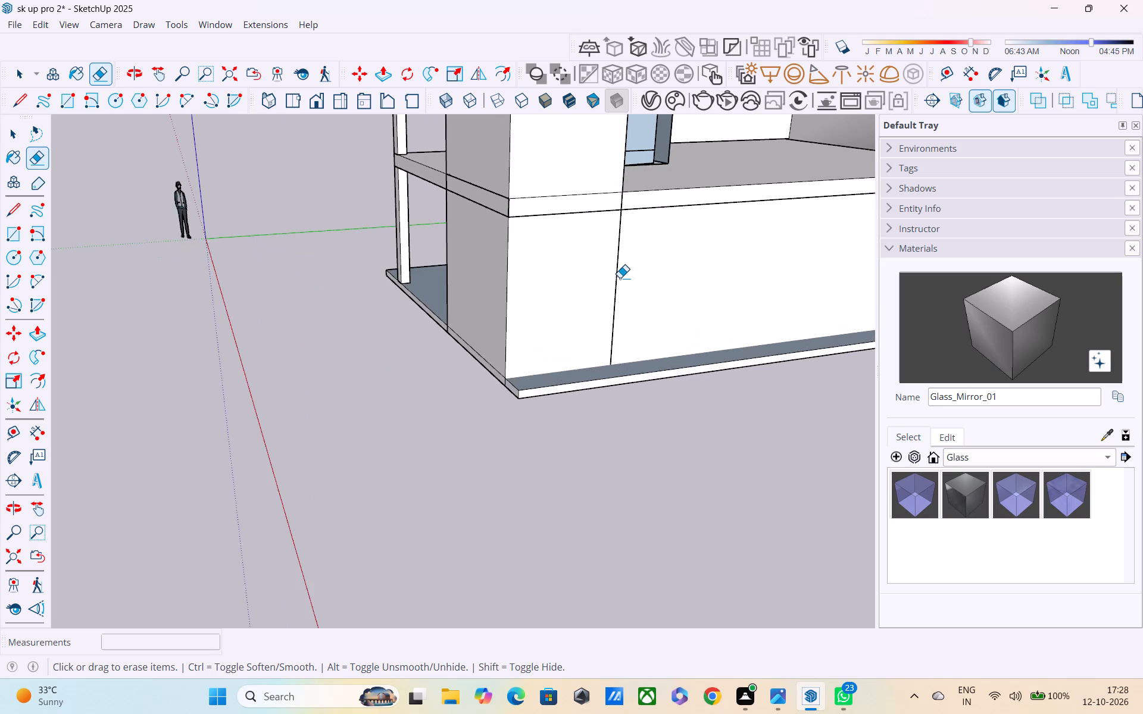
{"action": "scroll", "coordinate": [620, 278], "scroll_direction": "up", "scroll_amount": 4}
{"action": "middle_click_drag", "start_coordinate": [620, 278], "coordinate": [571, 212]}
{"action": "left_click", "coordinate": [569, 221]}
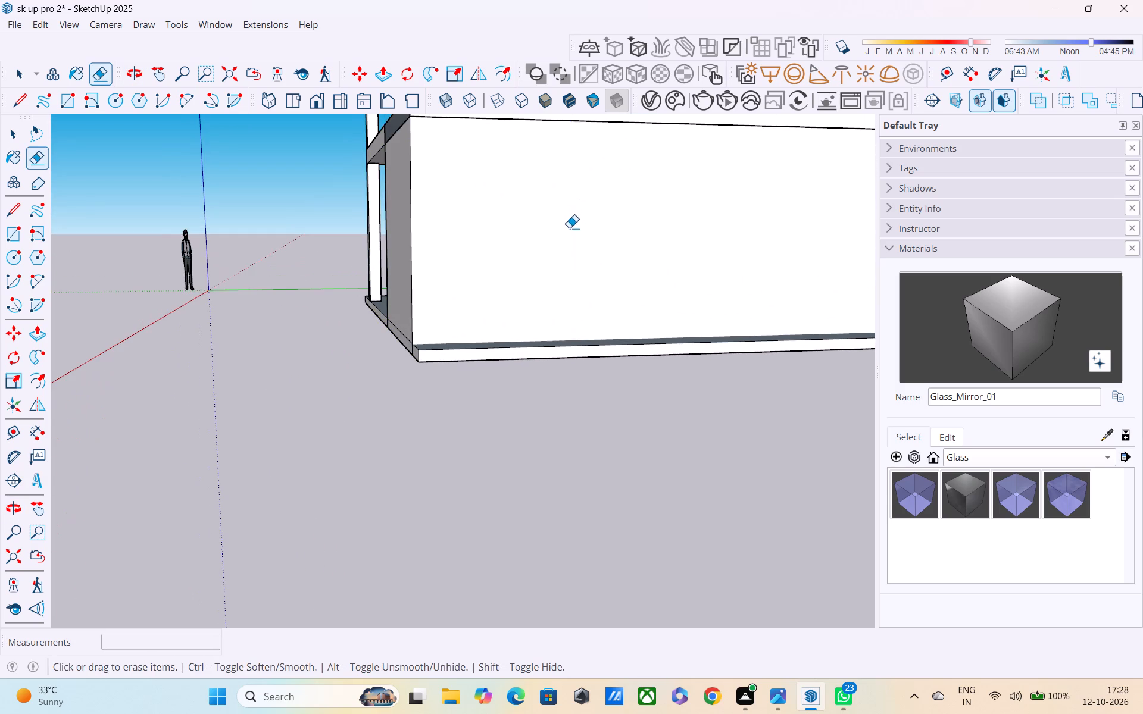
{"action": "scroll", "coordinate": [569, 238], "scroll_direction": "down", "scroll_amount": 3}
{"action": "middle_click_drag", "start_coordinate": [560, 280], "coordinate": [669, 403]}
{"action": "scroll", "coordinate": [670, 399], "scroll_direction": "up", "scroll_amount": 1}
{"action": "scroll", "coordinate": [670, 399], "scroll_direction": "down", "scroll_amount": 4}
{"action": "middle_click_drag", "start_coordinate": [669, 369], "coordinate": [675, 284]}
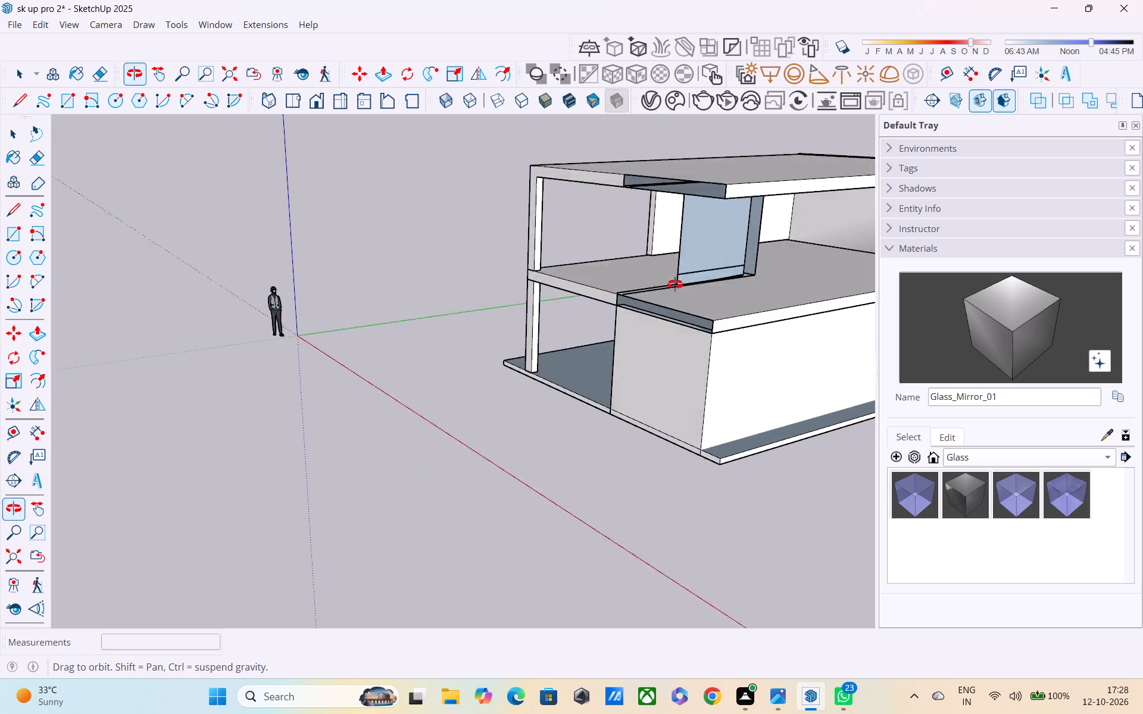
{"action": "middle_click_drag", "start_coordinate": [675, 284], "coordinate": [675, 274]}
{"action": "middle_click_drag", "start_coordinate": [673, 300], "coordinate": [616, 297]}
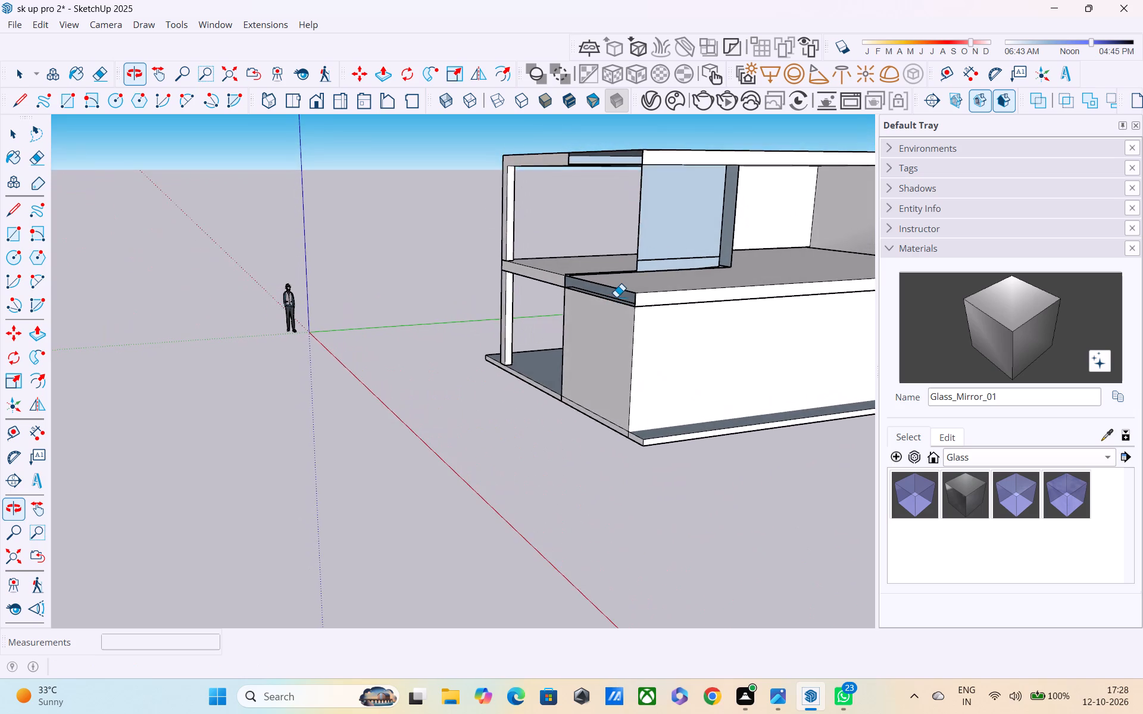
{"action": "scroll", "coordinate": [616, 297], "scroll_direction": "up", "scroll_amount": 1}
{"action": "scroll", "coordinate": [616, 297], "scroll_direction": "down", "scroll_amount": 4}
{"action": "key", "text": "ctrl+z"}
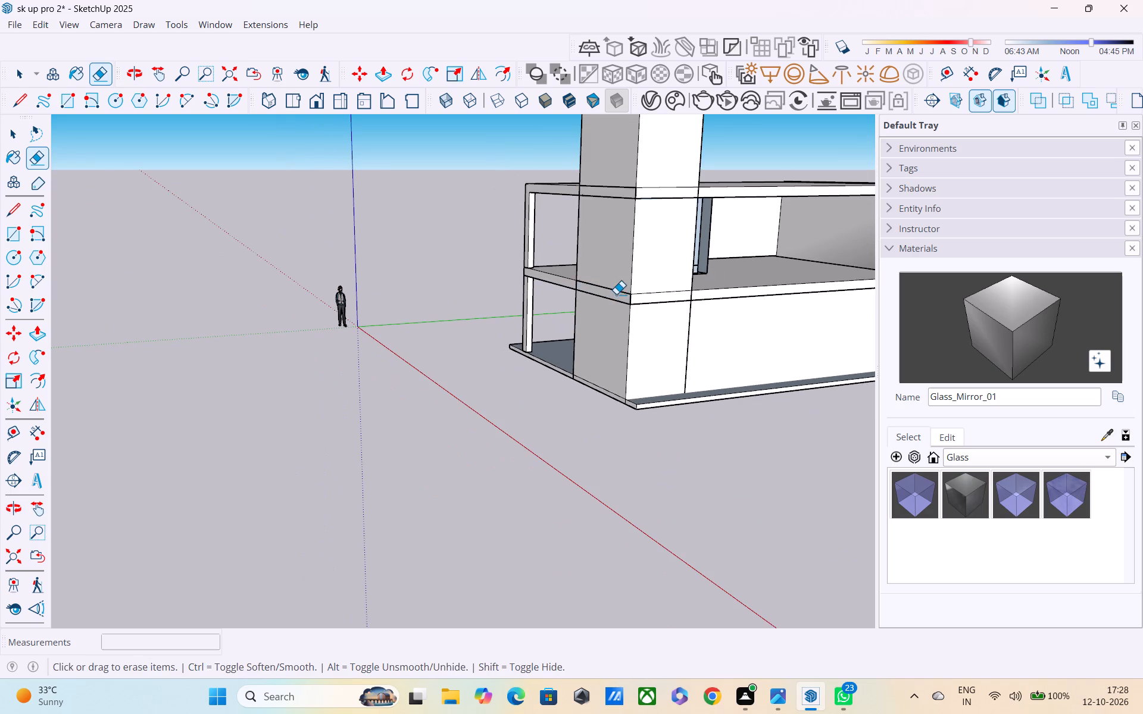
Examine the building's exterior and the open ground-floor bay beside the tall front column.
{"action": "scroll", "coordinate": [616, 294], "scroll_direction": "down", "scroll_amount": 3}
{"action": "key", "text": "Escape"}
{"action": "key", "text": "Escape"}
{"action": "middle_click_drag", "start_coordinate": [569, 148], "coordinate": [574, 176]}
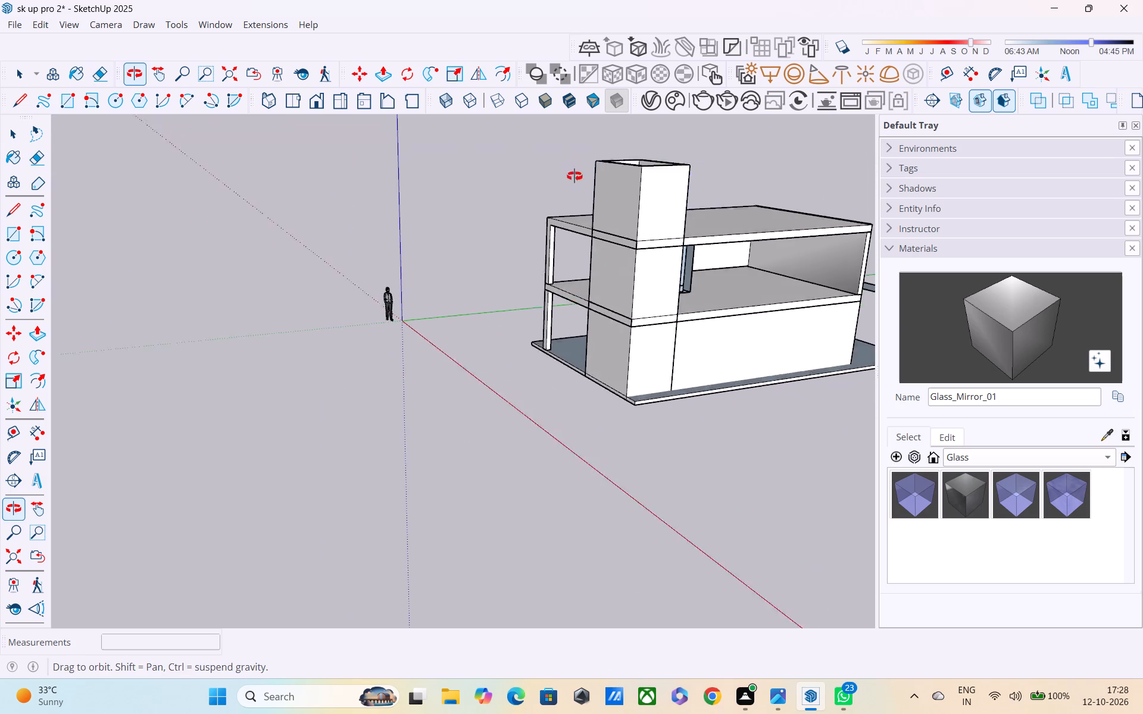
{"action": "middle_click_drag", "start_coordinate": [574, 176], "coordinate": [729, 224]}
{"action": "scroll", "coordinate": [722, 231], "scroll_direction": "down", "scroll_amount": 3}
{"action": "middle_click_drag", "start_coordinate": [688, 272], "coordinate": [811, 234]}
{"action": "scroll", "coordinate": [781, 240], "scroll_direction": "up", "scroll_amount": 1}
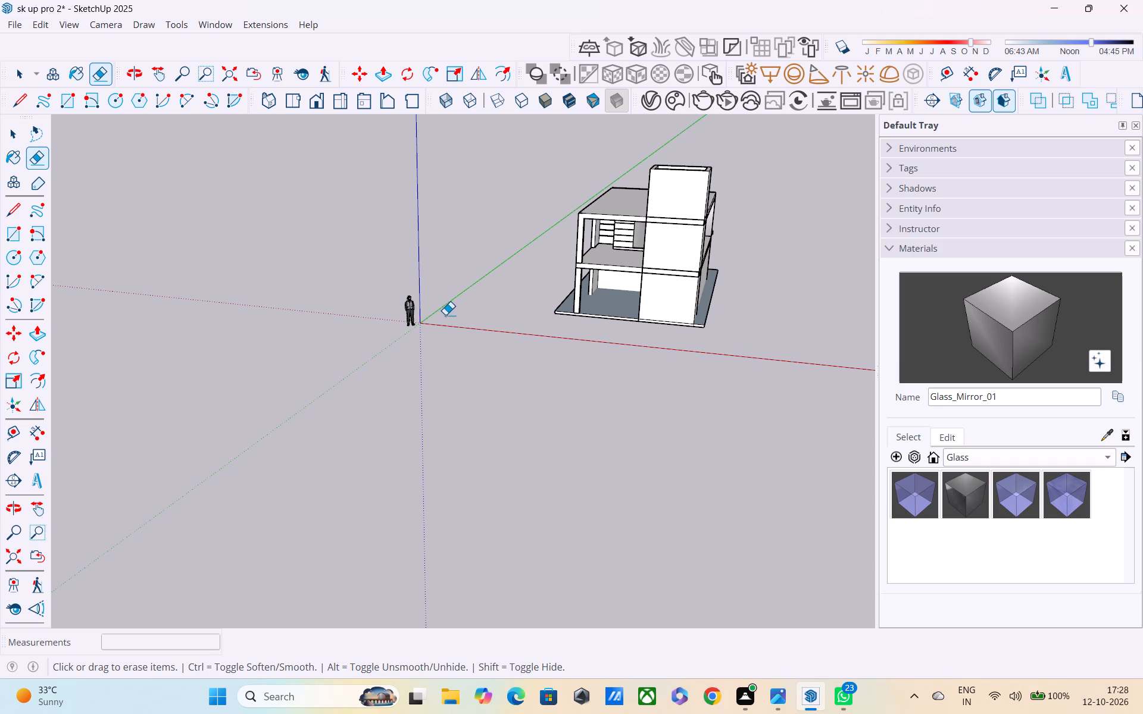
{"action": "key", "text": "Escape"}
{"action": "key", "text": "space"}
{"action": "scroll", "coordinate": [667, 304], "scroll_direction": "up", "scroll_amount": 1}
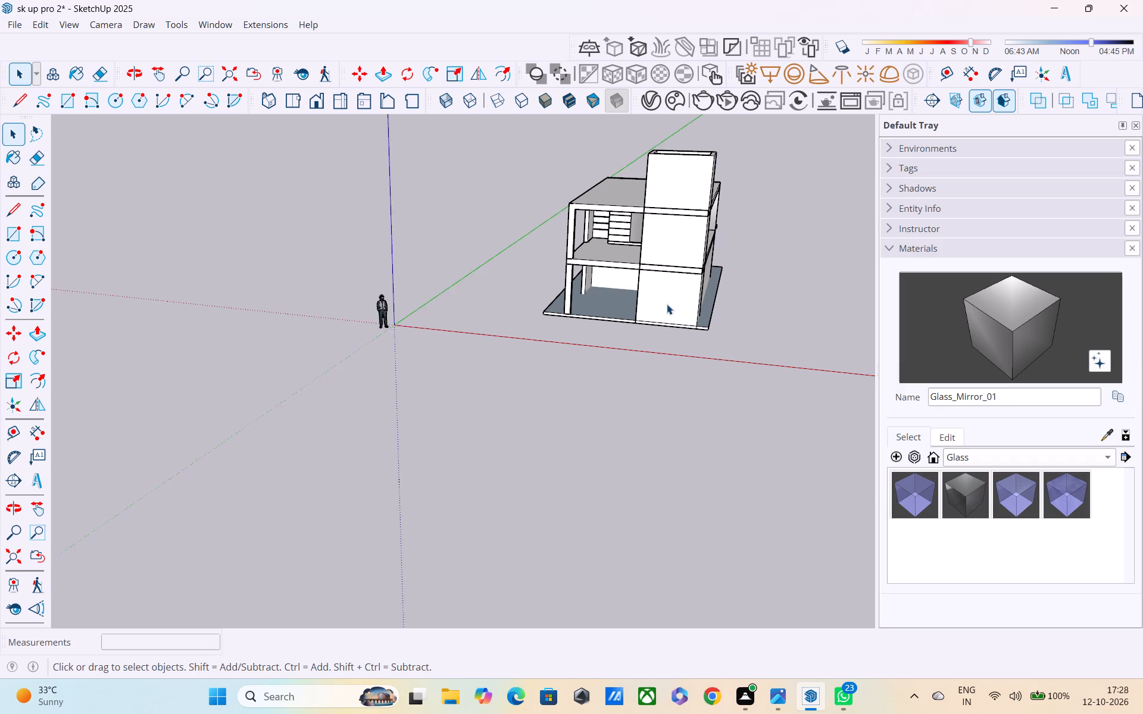
{"action": "scroll", "coordinate": [667, 304], "scroll_direction": "up", "scroll_amount": 1}
{"action": "middle_click_drag", "start_coordinate": [596, 292], "coordinate": [602, 349]}
{"action": "scroll", "coordinate": [607, 332], "scroll_direction": "up", "scroll_amount": 3}
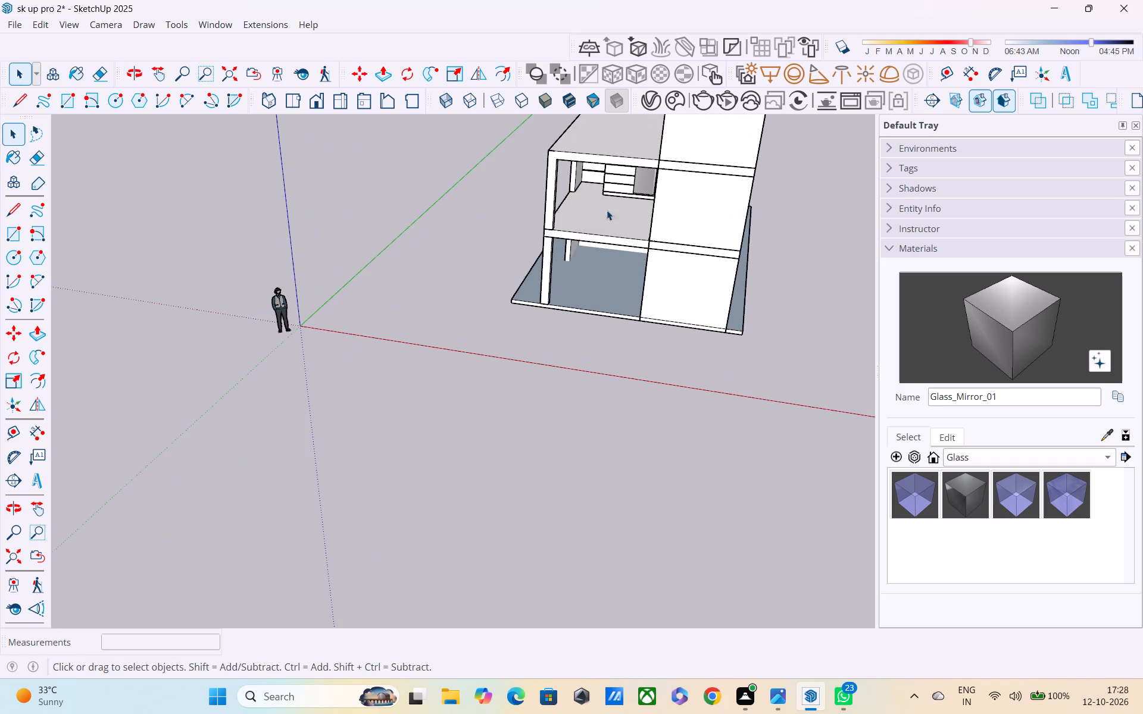
{"action": "middle_click_drag", "start_coordinate": [606, 244], "coordinate": [610, 224]}
{"action": "scroll", "coordinate": [606, 244], "scroll_direction": "up", "scroll_amount": 1}
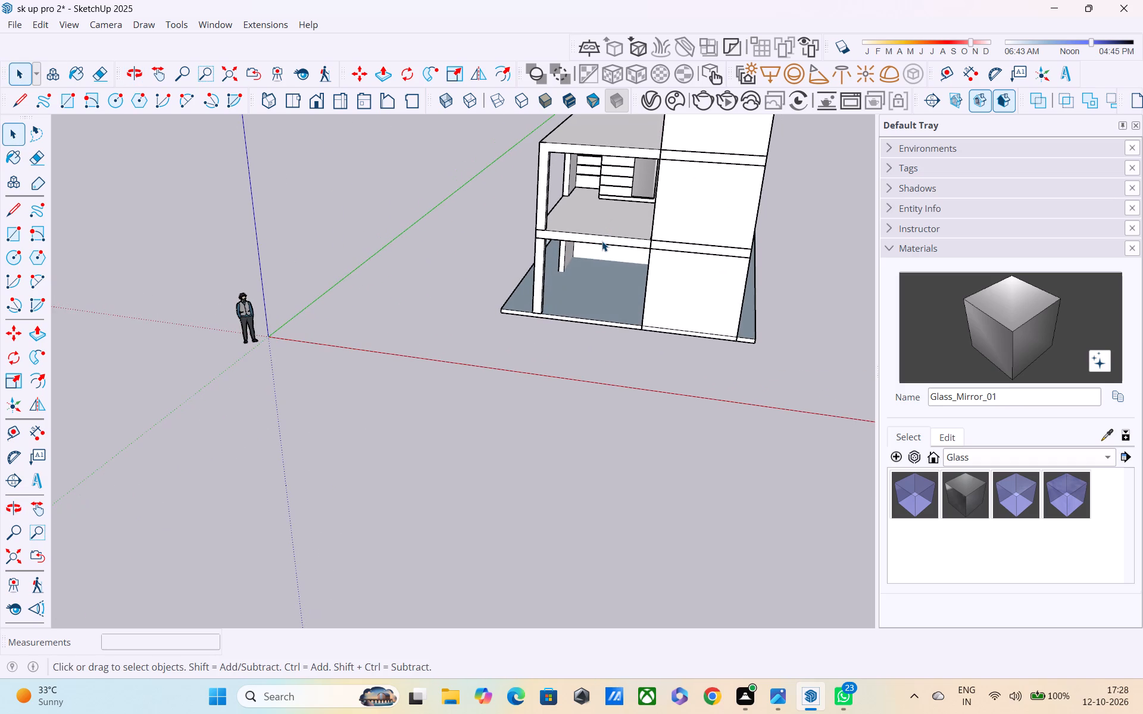
{"action": "middle_click_drag", "start_coordinate": [601, 240], "coordinate": [604, 212], "text": "shift"}
{"action": "scroll", "coordinate": [599, 227], "scroll_direction": "up", "scroll_amount": 2}
{"action": "middle_click_drag", "start_coordinate": [598, 212], "coordinate": [601, 181], "text": "shift"}
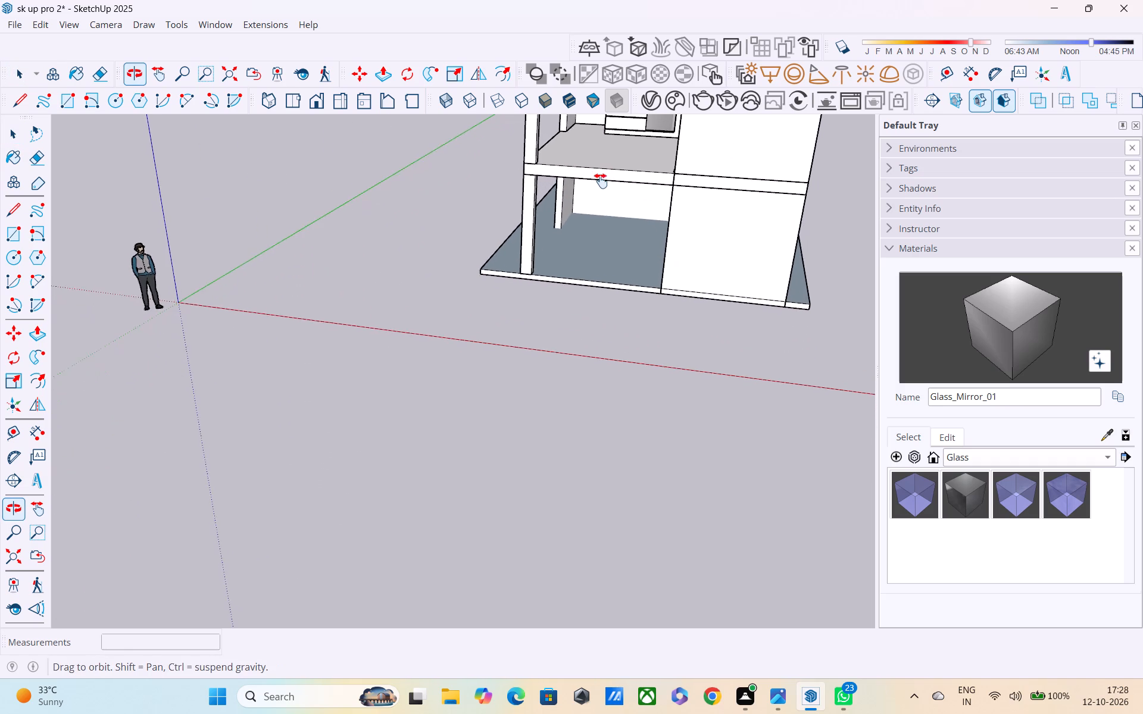
{"action": "middle_click_drag", "start_coordinate": [601, 181], "coordinate": [601, 203], "text": "shift"}
{"action": "key", "text": "space"}
{"action": "key", "text": "space"}
{"action": "key", "text": "space"}
{"action": "key", "text": "space"}
{"action": "key", "text": "space"}
{"action": "key", "text": "space"}
{"action": "key", "text": "space"}
{"action": "key", "text": "space"}
{"action": "key", "text": "space"}
{"action": "middle_click_drag", "start_coordinate": [601, 203], "coordinate": [599, 296]}
{"action": "scroll", "coordinate": [599, 265], "scroll_direction": "up", "scroll_amount": 1}
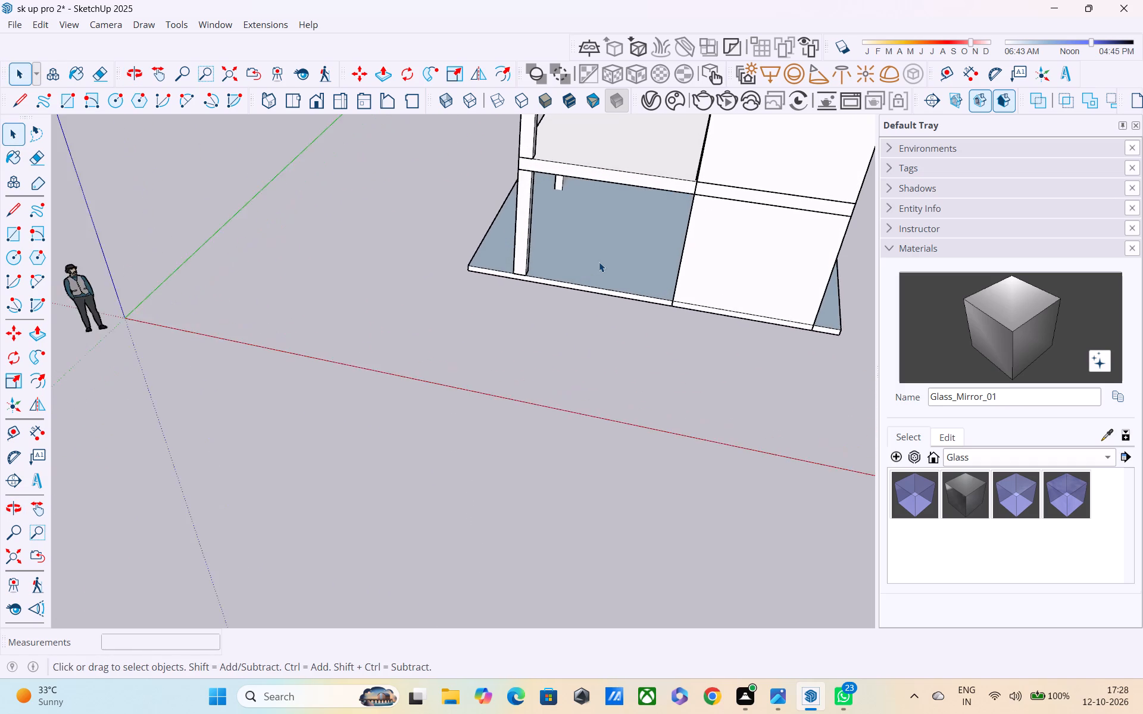
{"action": "scroll", "coordinate": [599, 262], "scroll_direction": "down", "scroll_amount": 2}
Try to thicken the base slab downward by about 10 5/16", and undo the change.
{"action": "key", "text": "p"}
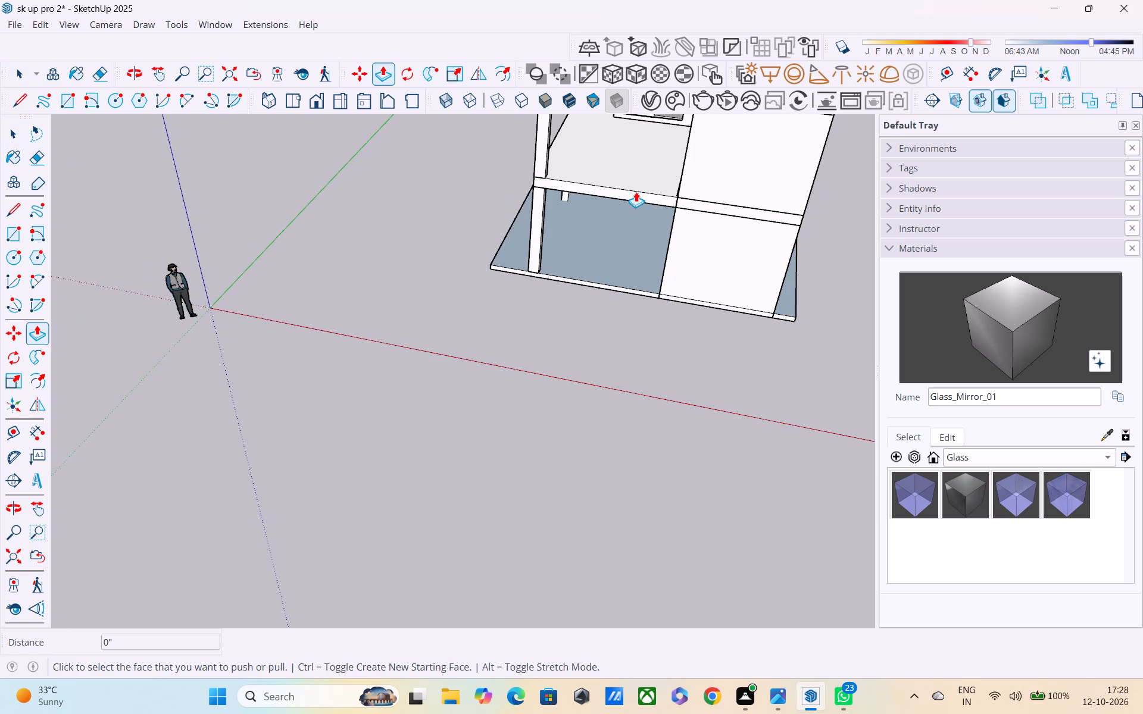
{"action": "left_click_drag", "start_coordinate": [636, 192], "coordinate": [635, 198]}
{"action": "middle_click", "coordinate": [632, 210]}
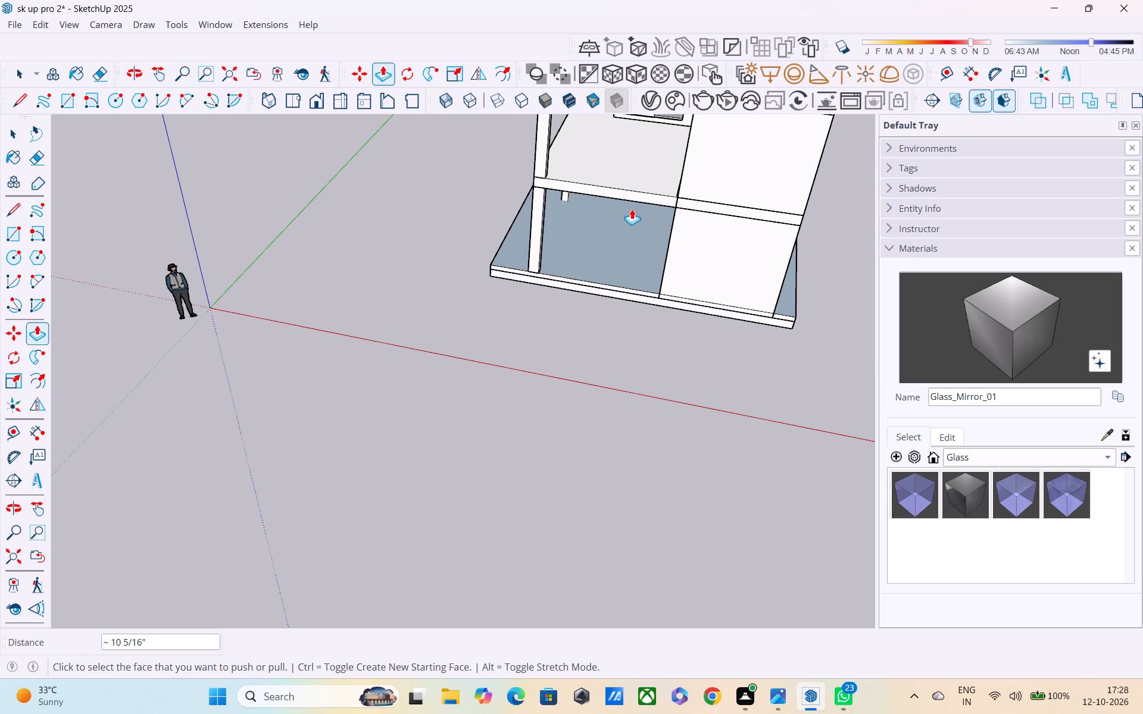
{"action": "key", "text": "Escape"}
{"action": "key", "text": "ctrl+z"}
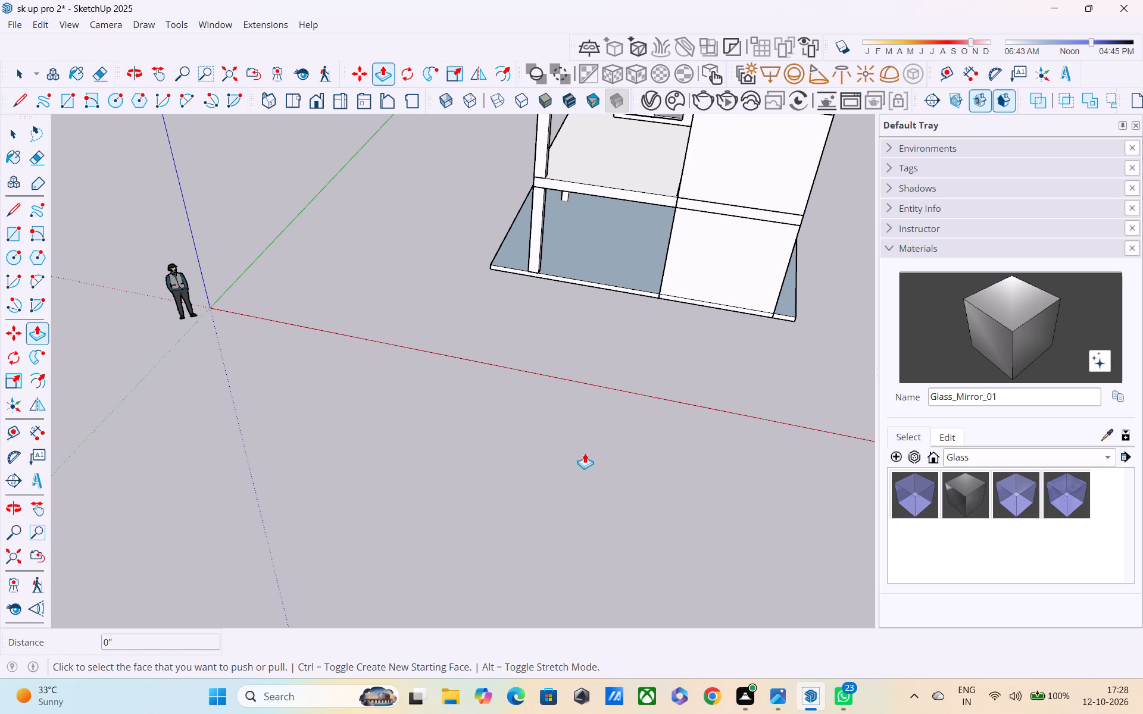
Pull the front edge face of the intermediate floor slab over the open ground-floor bay outward by 3".
{"action": "middle_click_drag", "start_coordinate": [585, 462], "coordinate": [515, 595], "text": "shift"}
{"action": "middle_click_drag", "start_coordinate": [591, 337], "coordinate": [604, 292]}
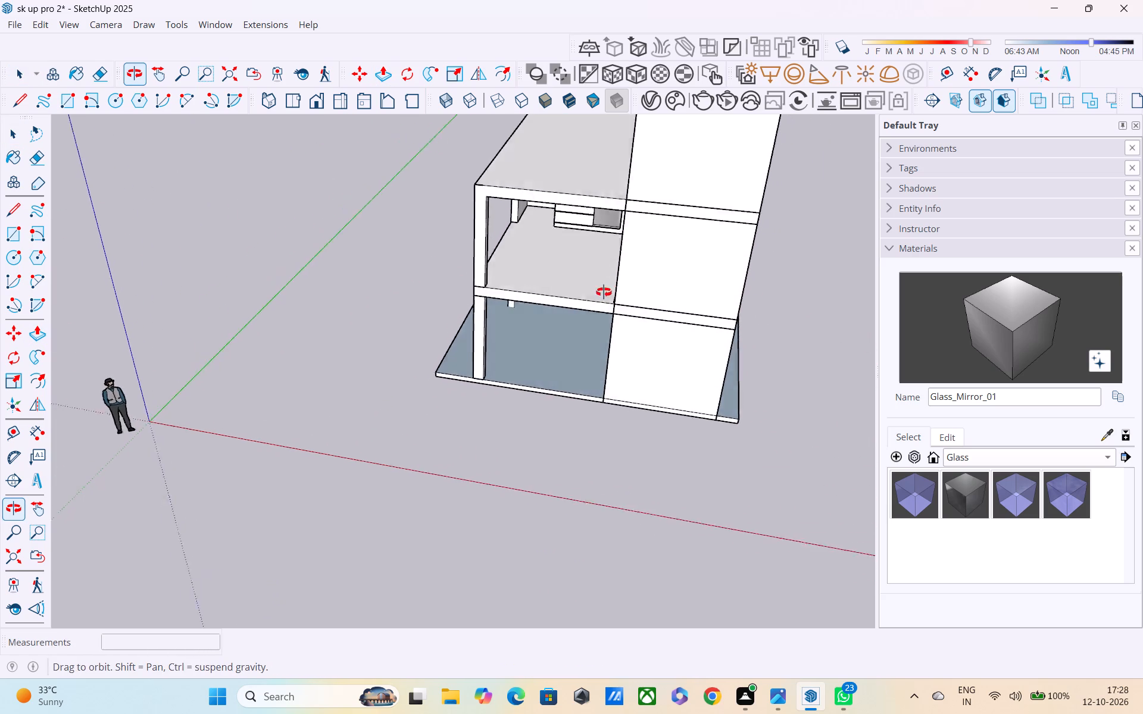
{"action": "middle_click_drag", "start_coordinate": [604, 292], "coordinate": [622, 214]}
{"action": "middle_click_drag", "start_coordinate": [541, 351], "coordinate": [564, 288]}
{"action": "scroll", "coordinate": [564, 310], "scroll_direction": "up", "scroll_amount": 5}
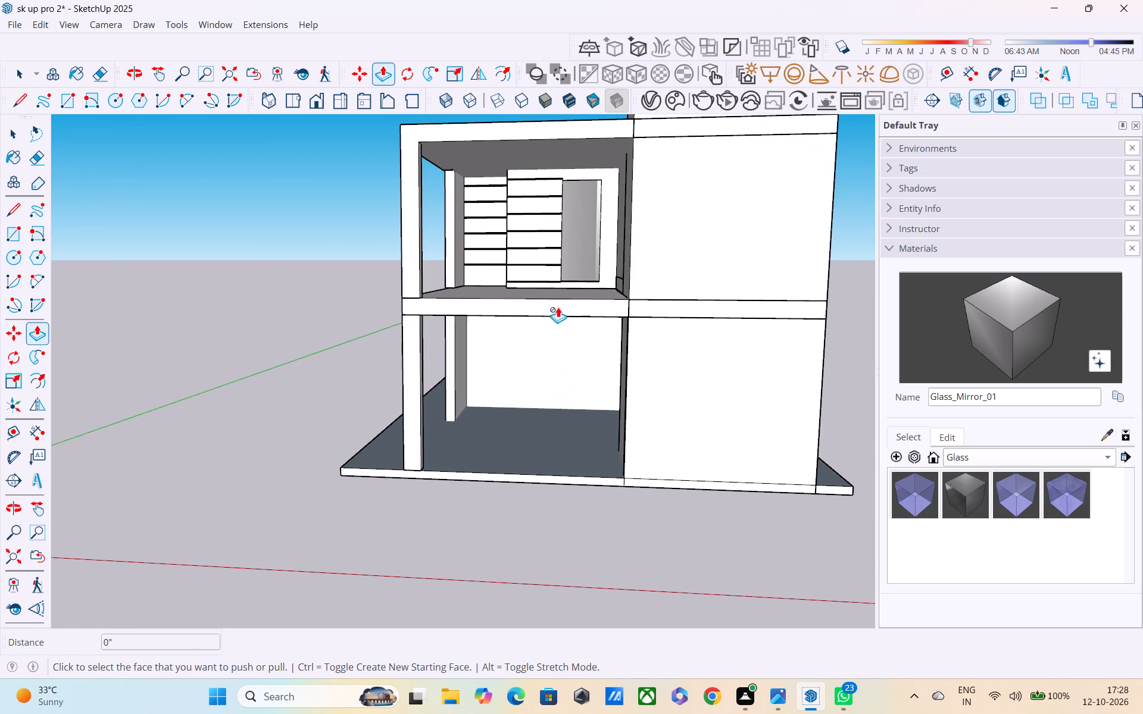
{"action": "key", "text": "space"}
{"action": "triple_click", "coordinate": [554, 302]}
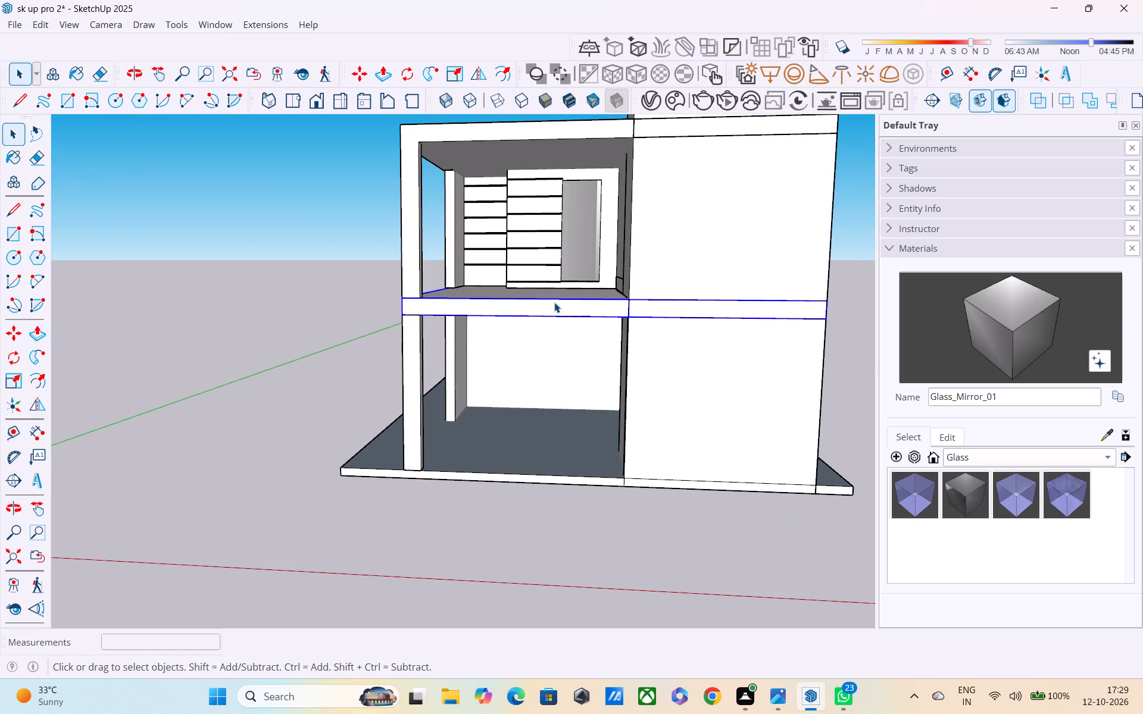
{"action": "key", "text": "p"}
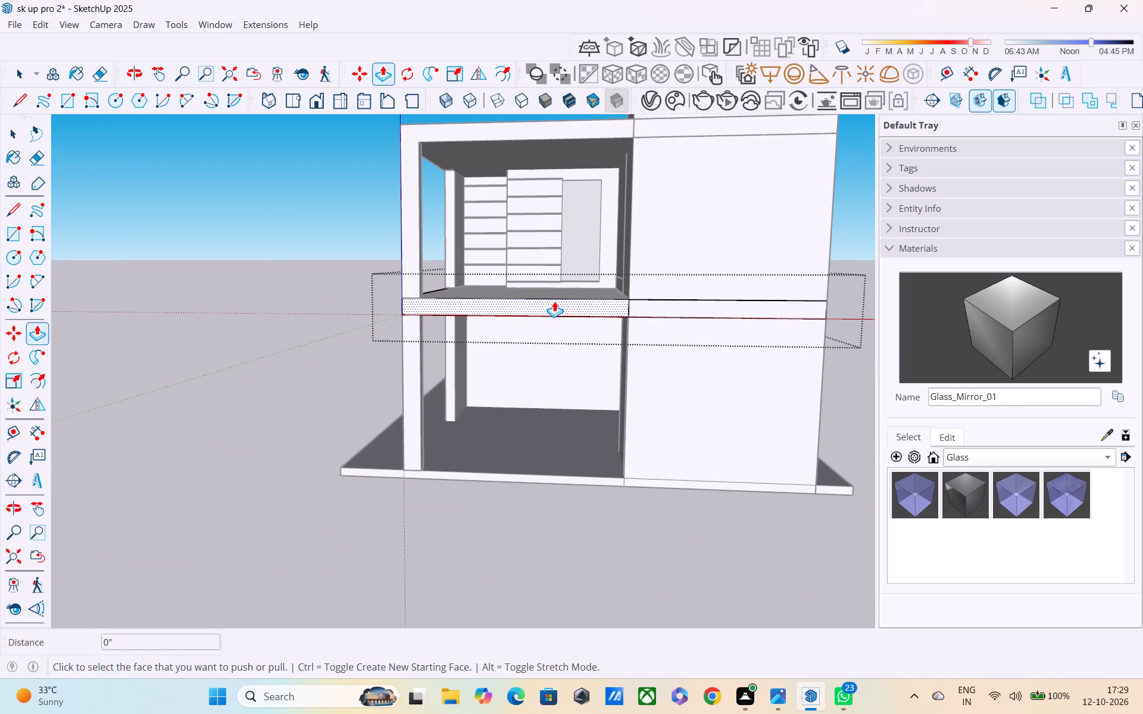
{"action": "left_click", "coordinate": [554, 300]}
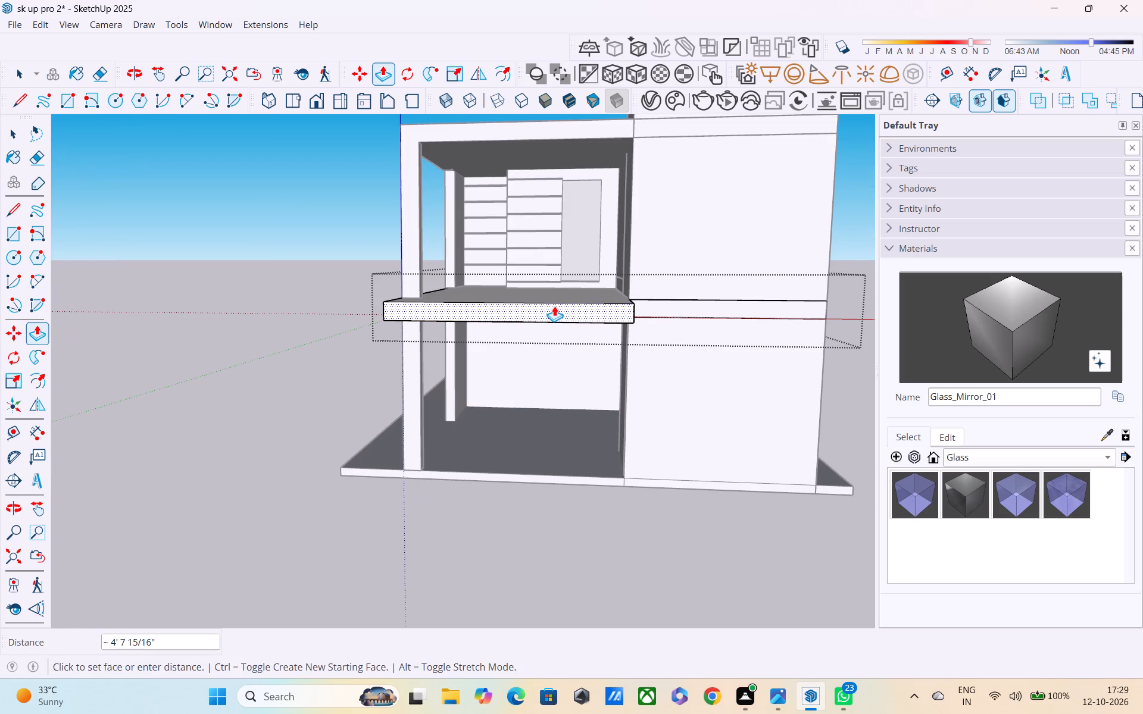
{"action": "type", "text": "3\""}
{"action": "key", "text": "Return"}
Split the projecting slab edge's end face with a 3" horizontal line at mid-height, tracing the lower half's outline.
{"action": "middle_click_drag", "start_coordinate": [630, 266], "coordinate": [620, 264]}
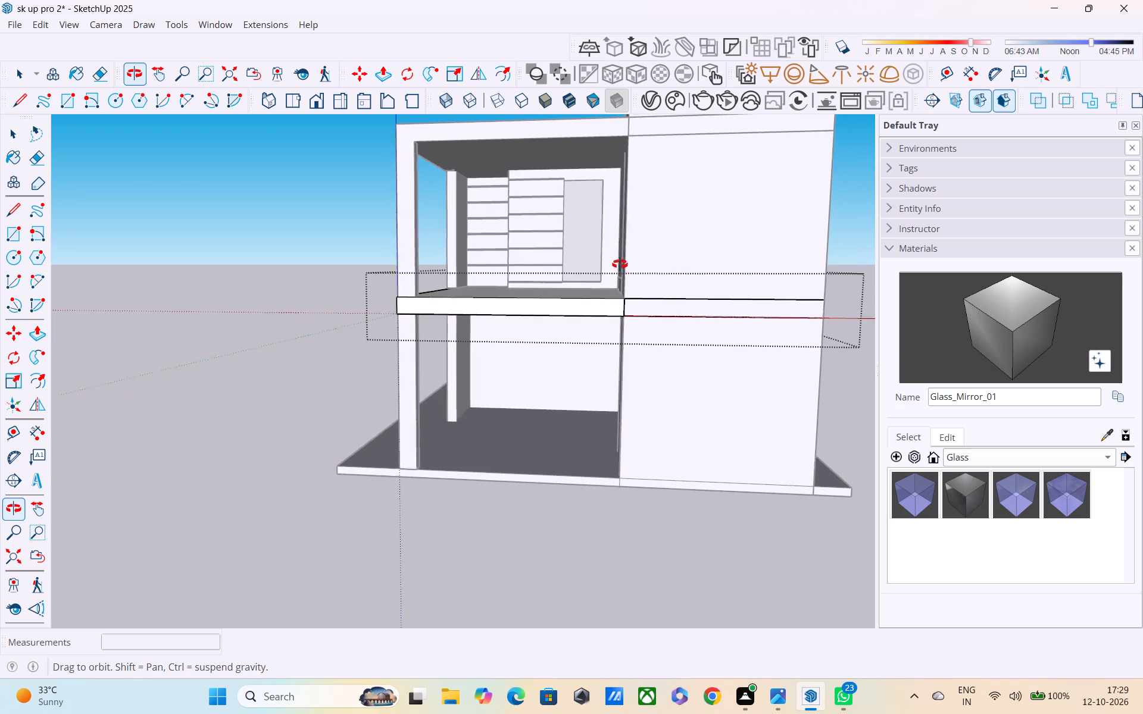
{"action": "middle_click_drag", "start_coordinate": [620, 264], "coordinate": [307, 311]}
{"action": "scroll", "coordinate": [396, 352], "scroll_direction": "up", "scroll_amount": 5}
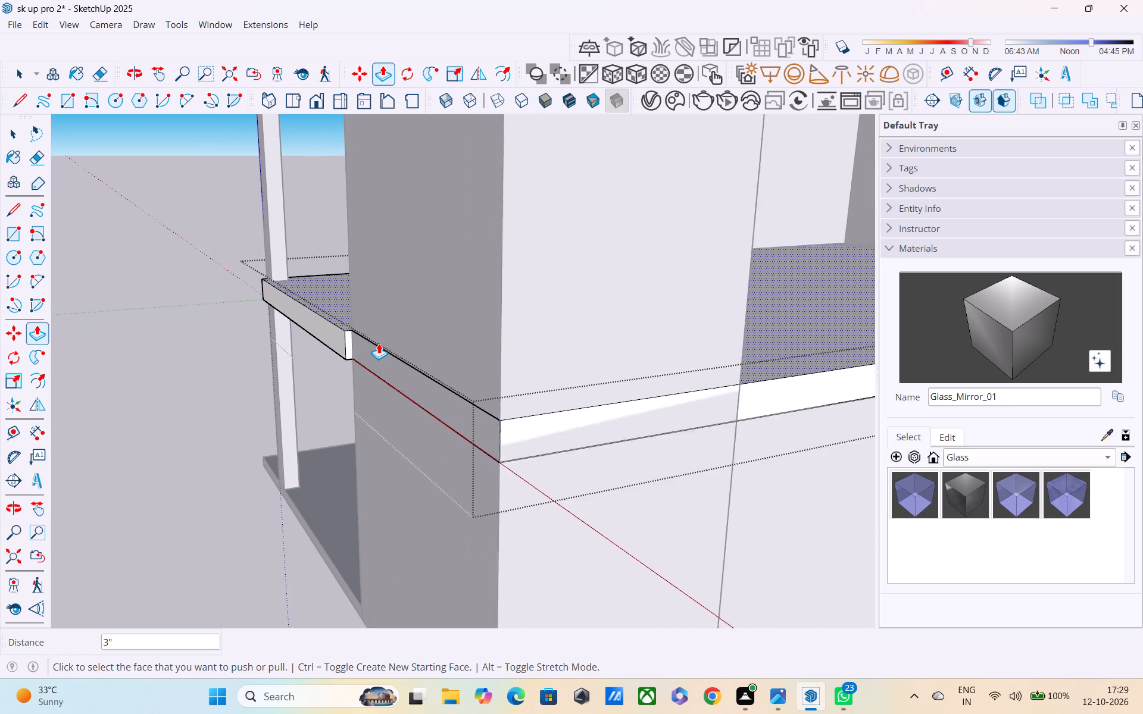
{"action": "scroll", "coordinate": [379, 343], "scroll_direction": "up", "scroll_amount": 3}
{"action": "middle_click_drag", "start_coordinate": [343, 347], "coordinate": [327, 308]}
{"action": "scroll", "coordinate": [327, 309], "scroll_direction": "up", "scroll_amount": 4}
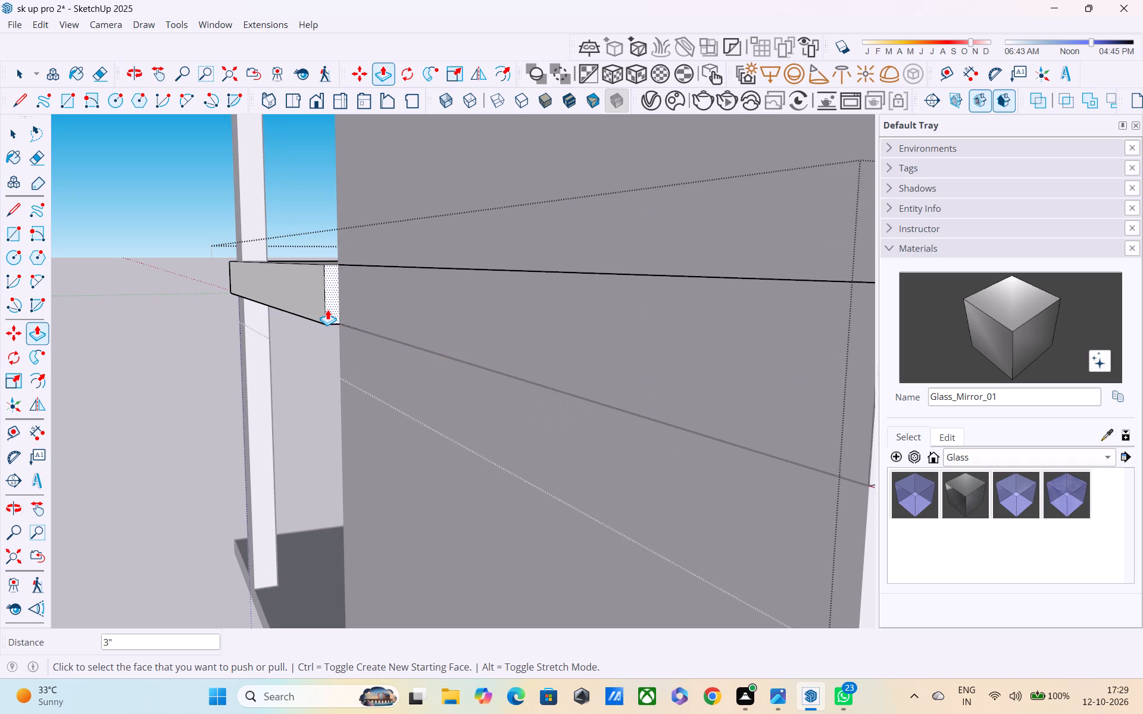
{"action": "key", "text": "Escape"}
{"action": "key", "text": "space"}
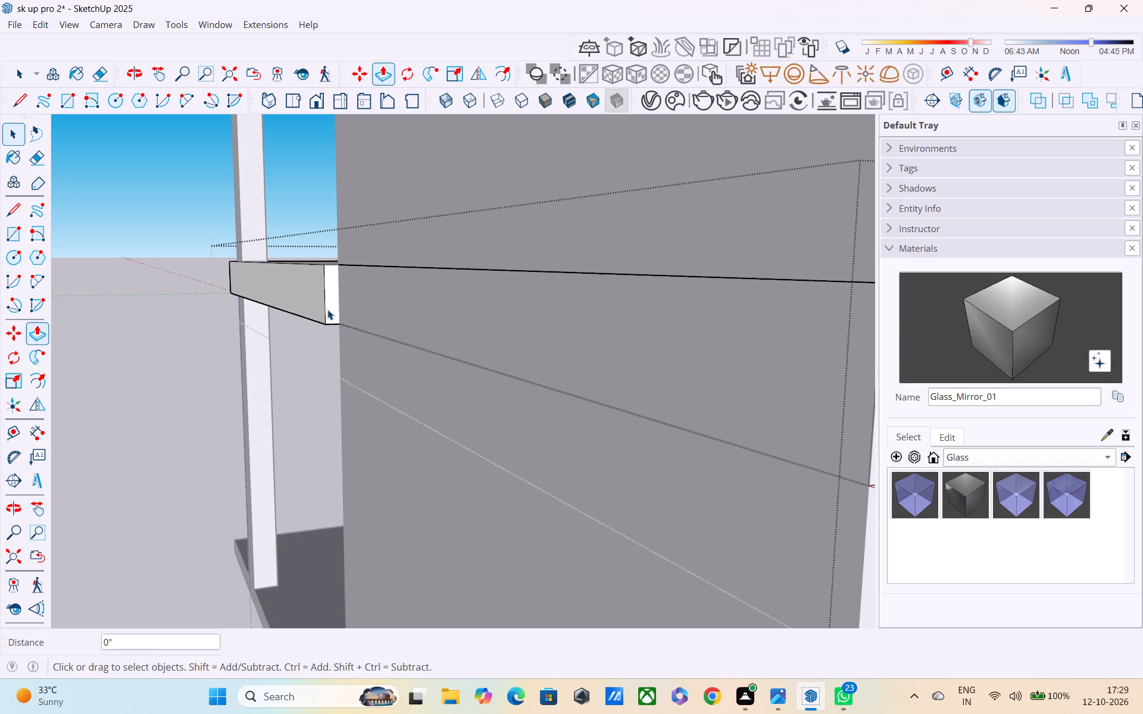
{"action": "key", "text": "l"}
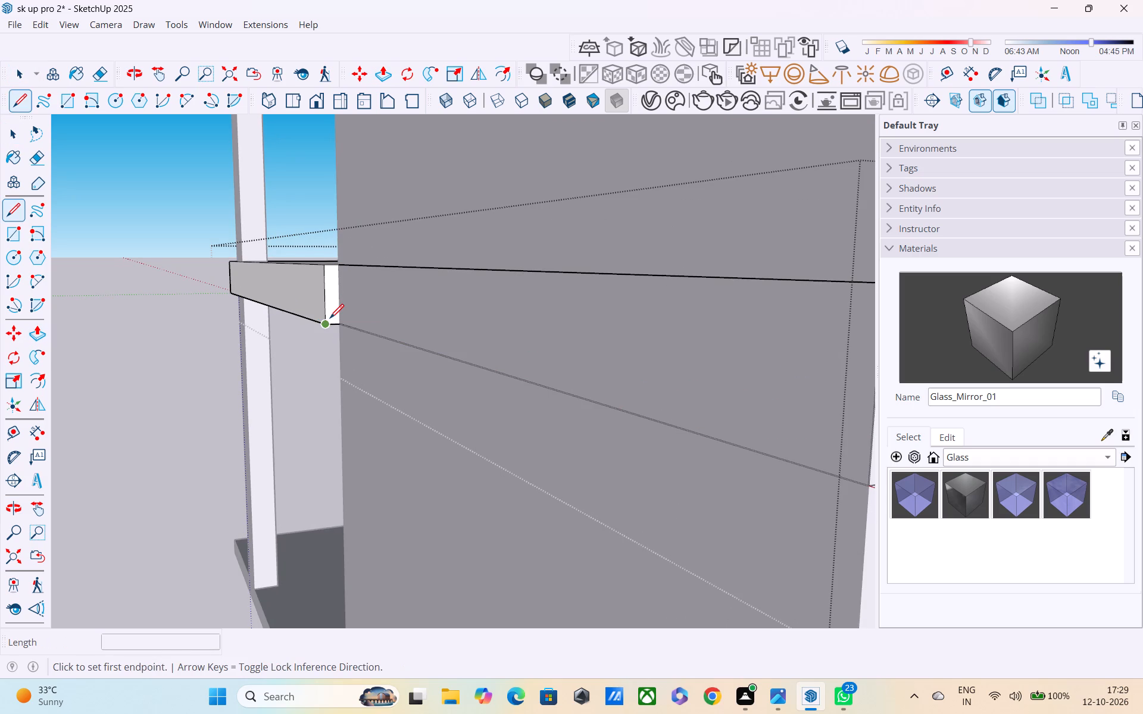
{"action": "left_click", "coordinate": [330, 321]}
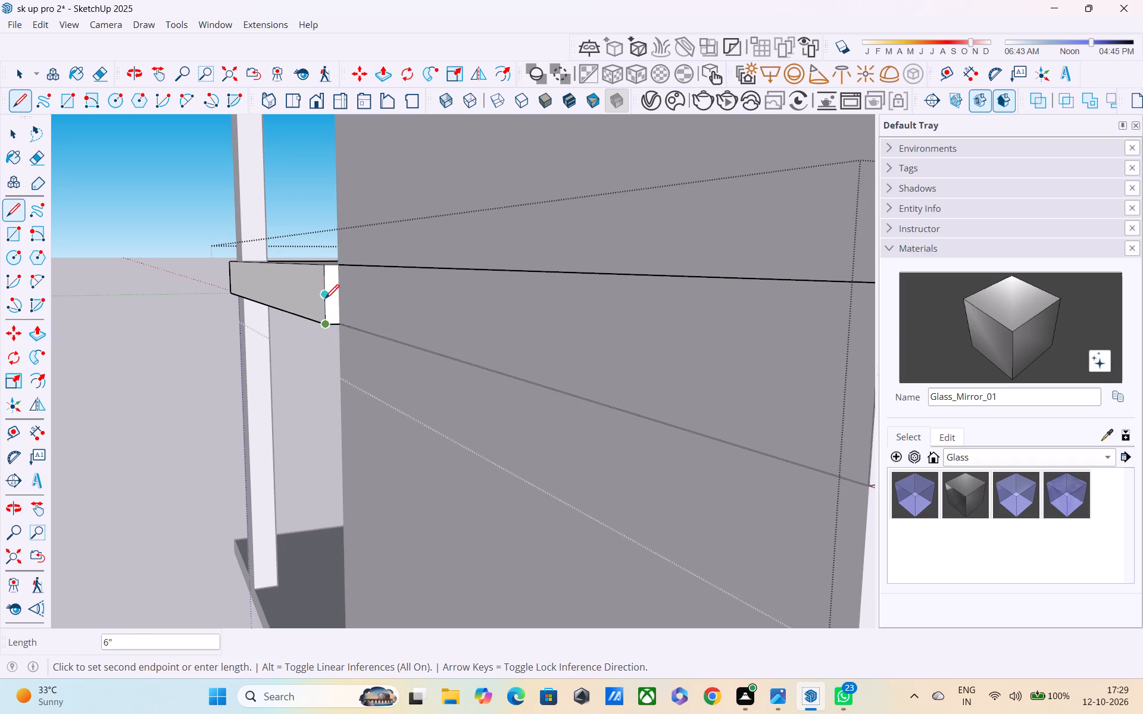
{"action": "left_click", "coordinate": [325, 300]}
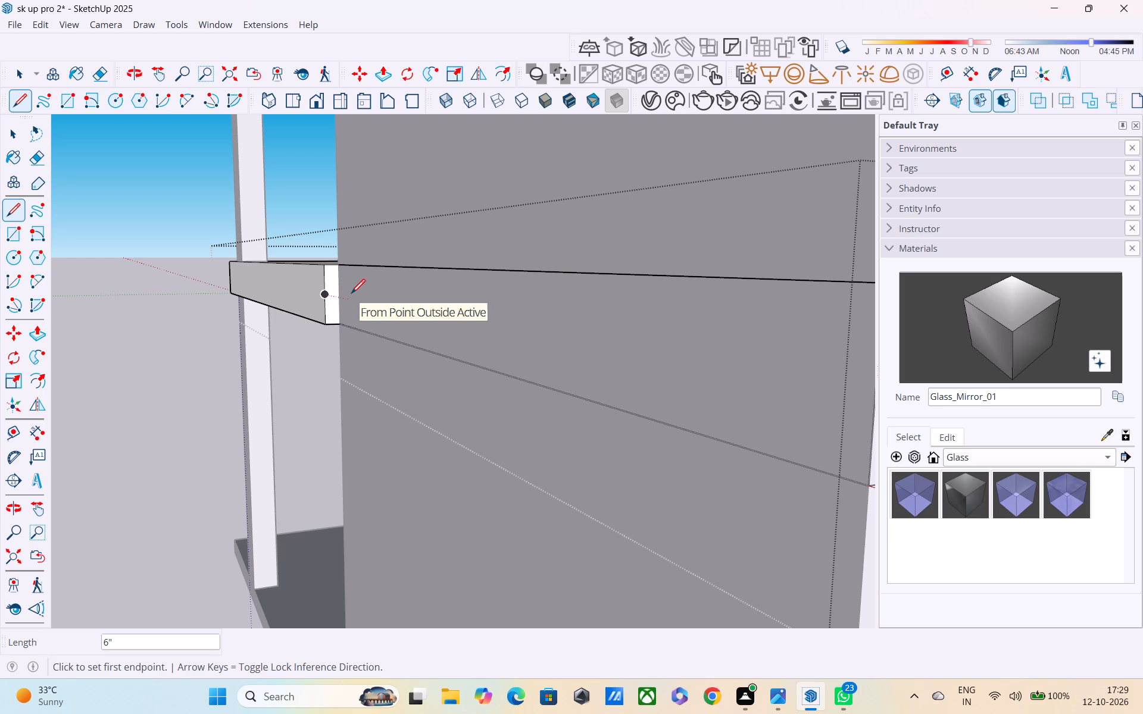
{"action": "scroll", "coordinate": [335, 296], "scroll_direction": "up", "scroll_amount": 3}
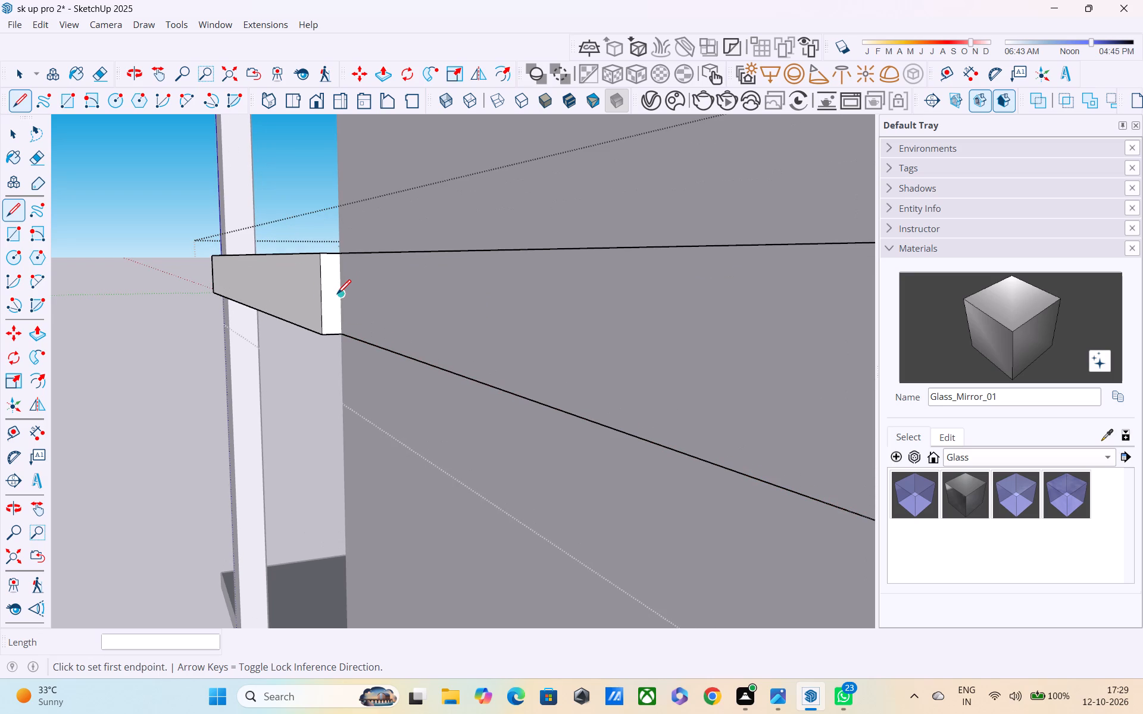
{"action": "left_click", "coordinate": [337, 295]}
{"action": "left_click", "coordinate": [320, 295]}
{"action": "left_click", "coordinate": [324, 336]}
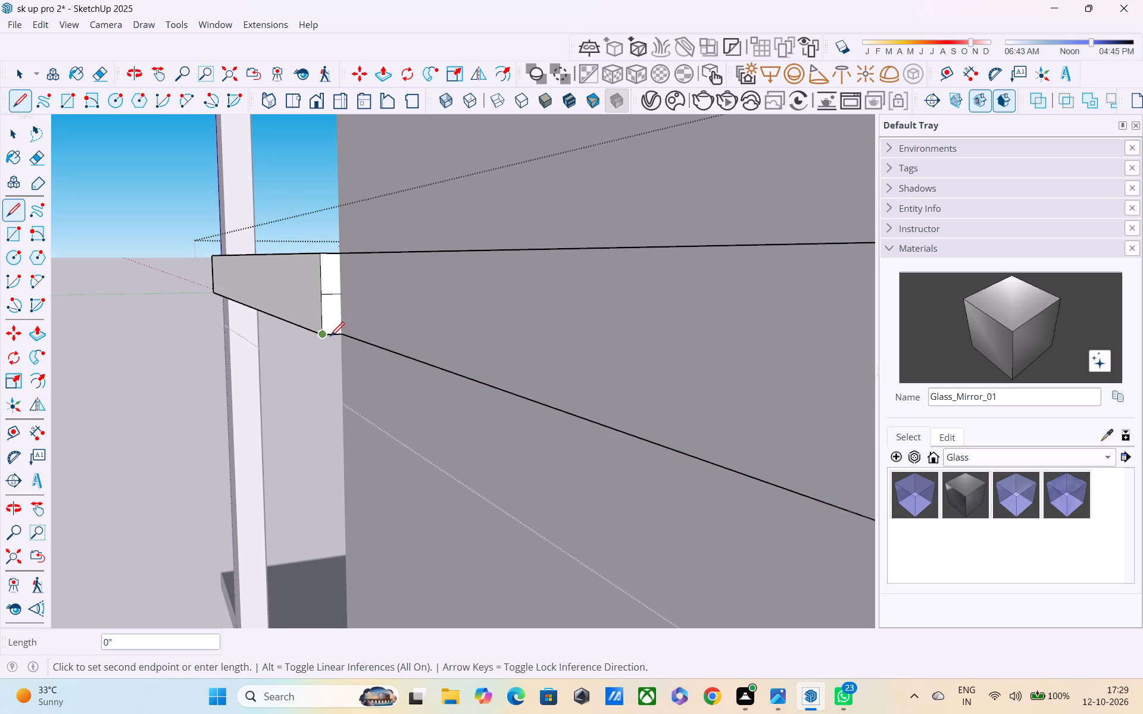
{"action": "left_click", "coordinate": [341, 335]}
{"action": "left_click", "coordinate": [343, 299]}
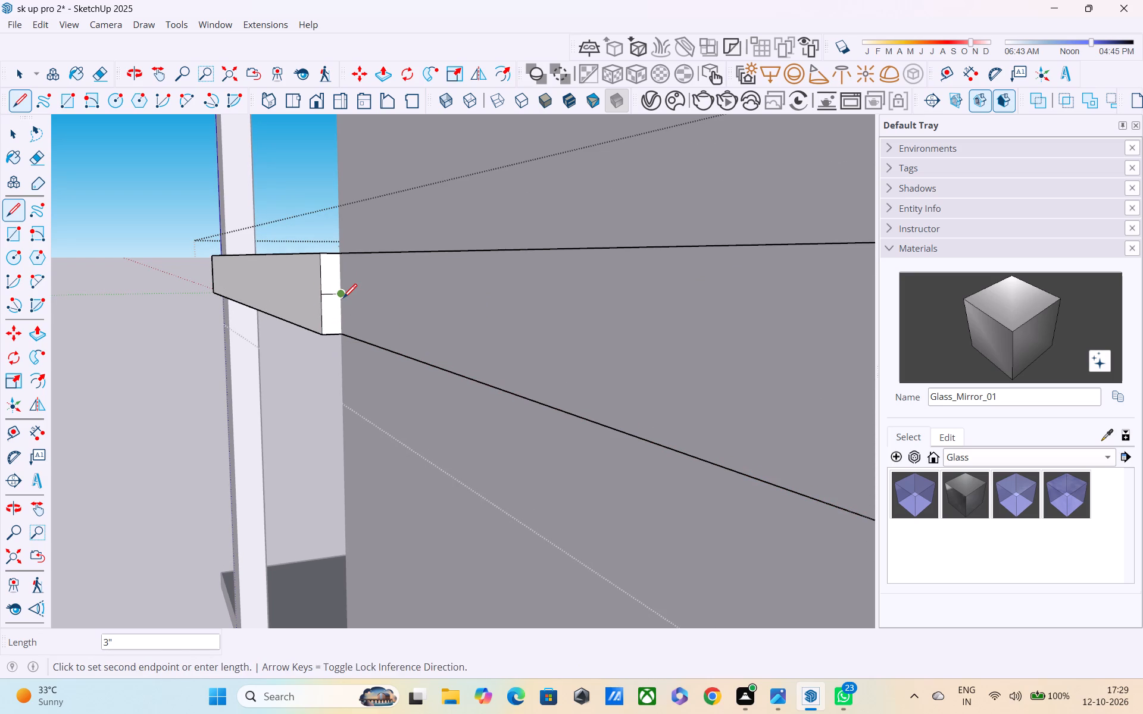
{"action": "key", "text": "Escape"}
Extrude the lower half of the slab edge's end face along the solid front wall by about 4' 10 9/16", and leave the group.
{"action": "key", "text": "p"}
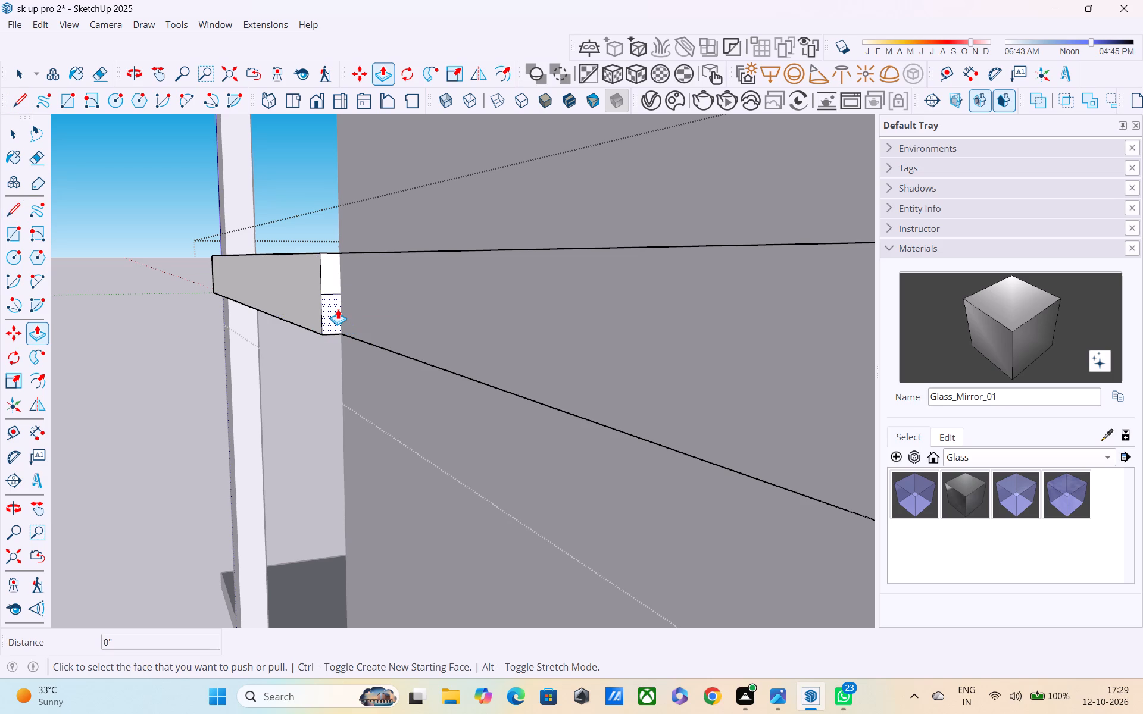
{"action": "left_click", "coordinate": [338, 309]}
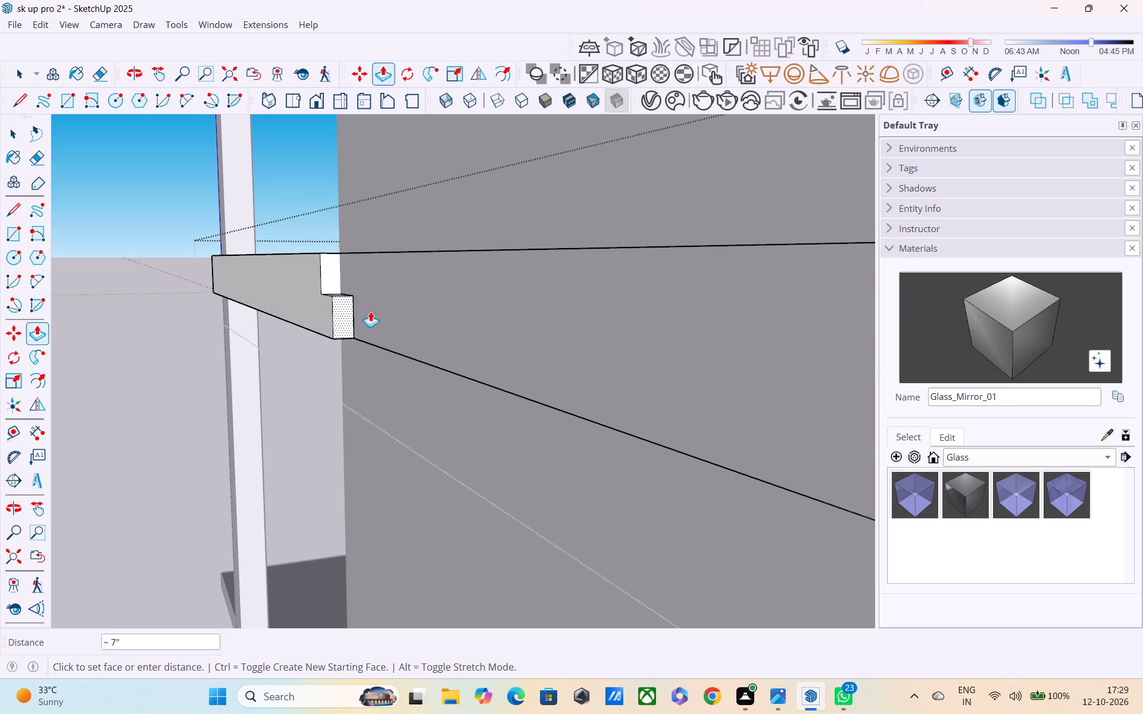
{"action": "scroll", "coordinate": [505, 330], "scroll_direction": "down", "scroll_amount": 3}
{"action": "middle_click_drag", "start_coordinate": [516, 359], "coordinate": [726, 368]}
{"action": "scroll", "coordinate": [726, 368], "scroll_direction": "down", "scroll_amount": 5}
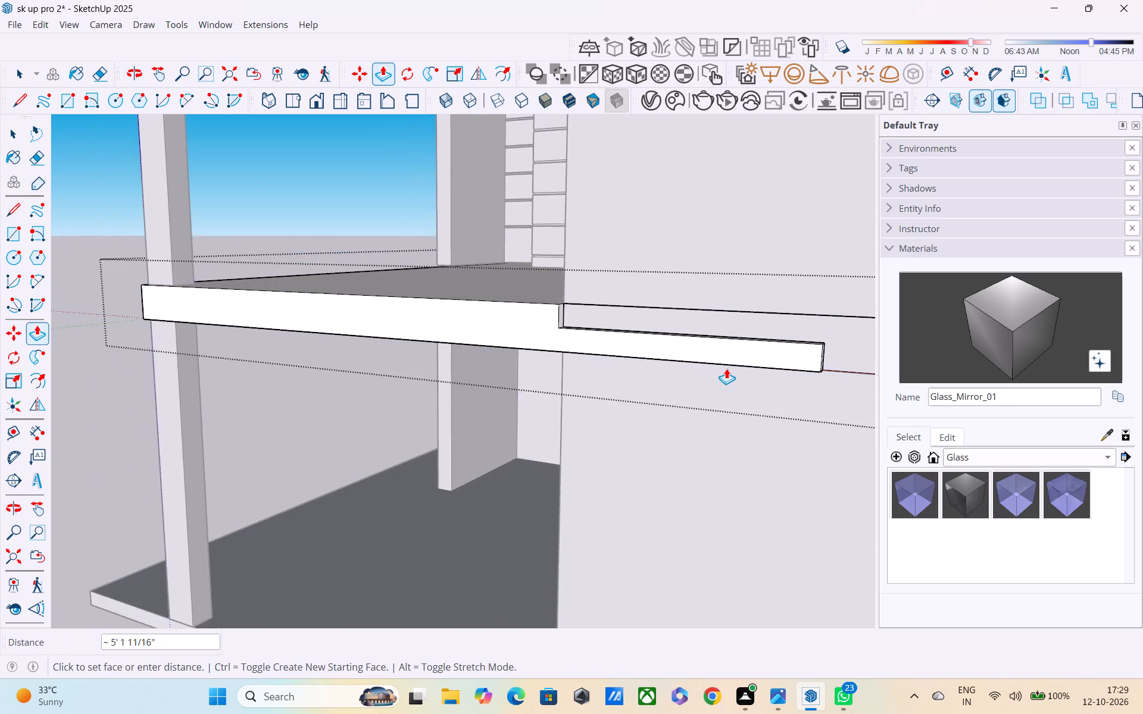
{"action": "scroll", "coordinate": [726, 368], "scroll_direction": "down", "scroll_amount": 7}
{"action": "middle_click_drag", "start_coordinate": [764, 385], "coordinate": [498, 386], "text": "shift"}
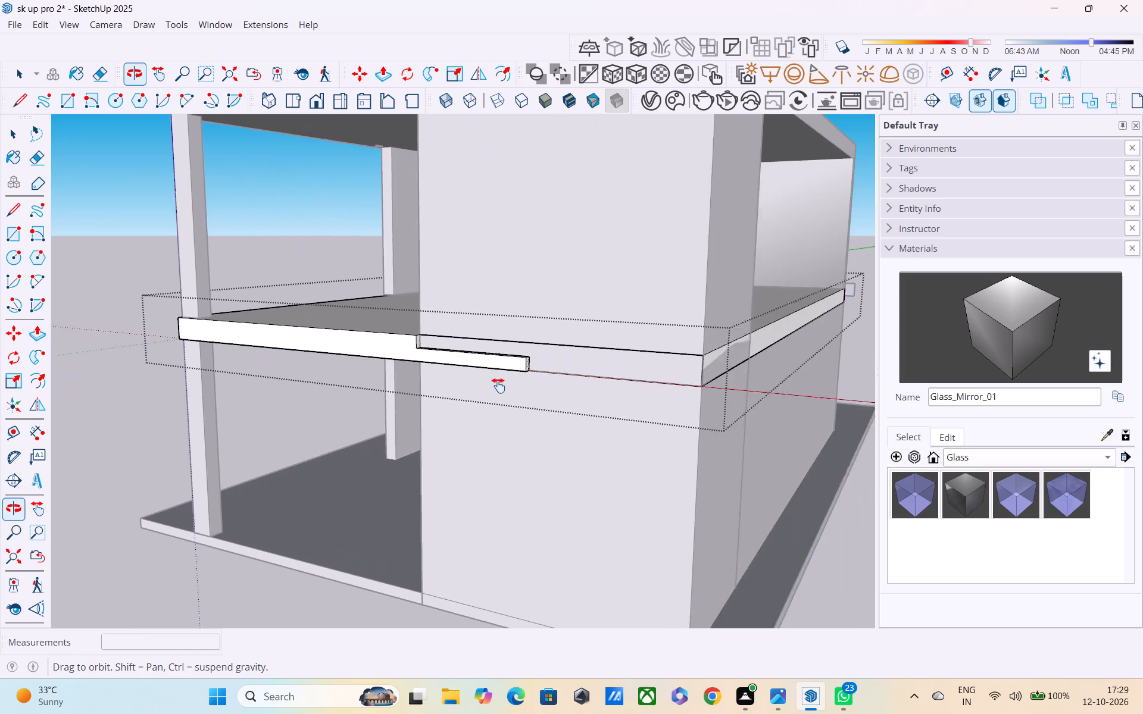
{"action": "middle_click_drag", "start_coordinate": [498, 386], "coordinate": [498, 386], "text": "shift"}
{"action": "middle_click_drag", "start_coordinate": [517, 380], "coordinate": [546, 381]}
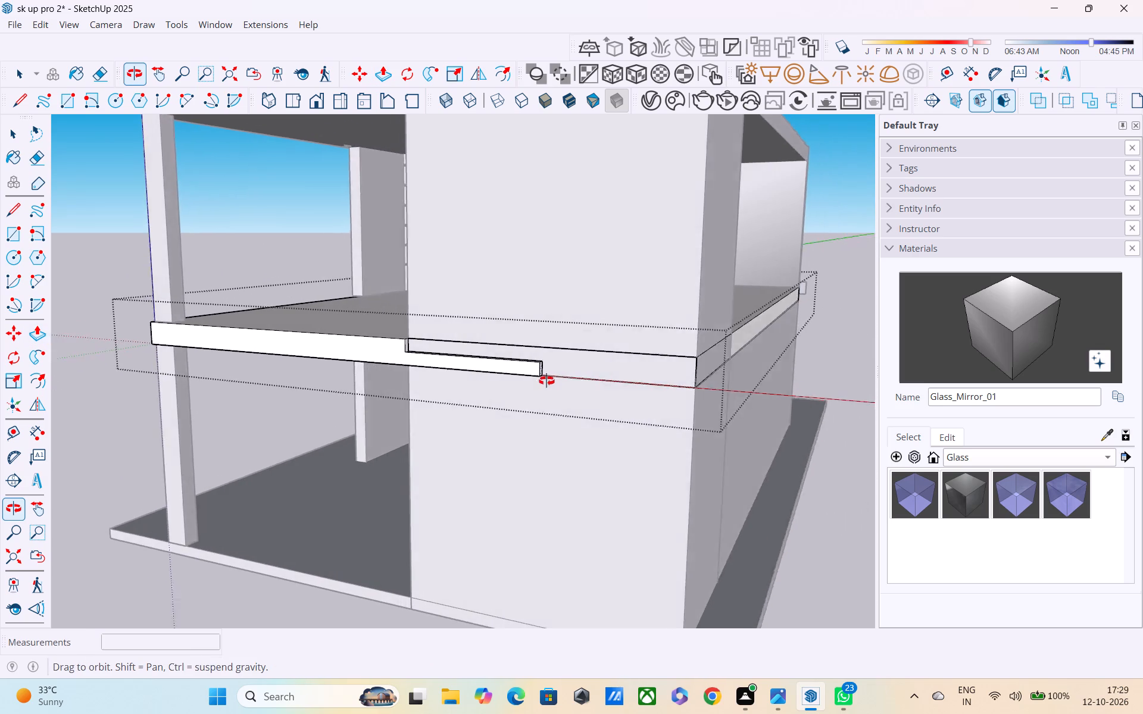
{"action": "middle_click_drag", "start_coordinate": [546, 381], "coordinate": [621, 361]}
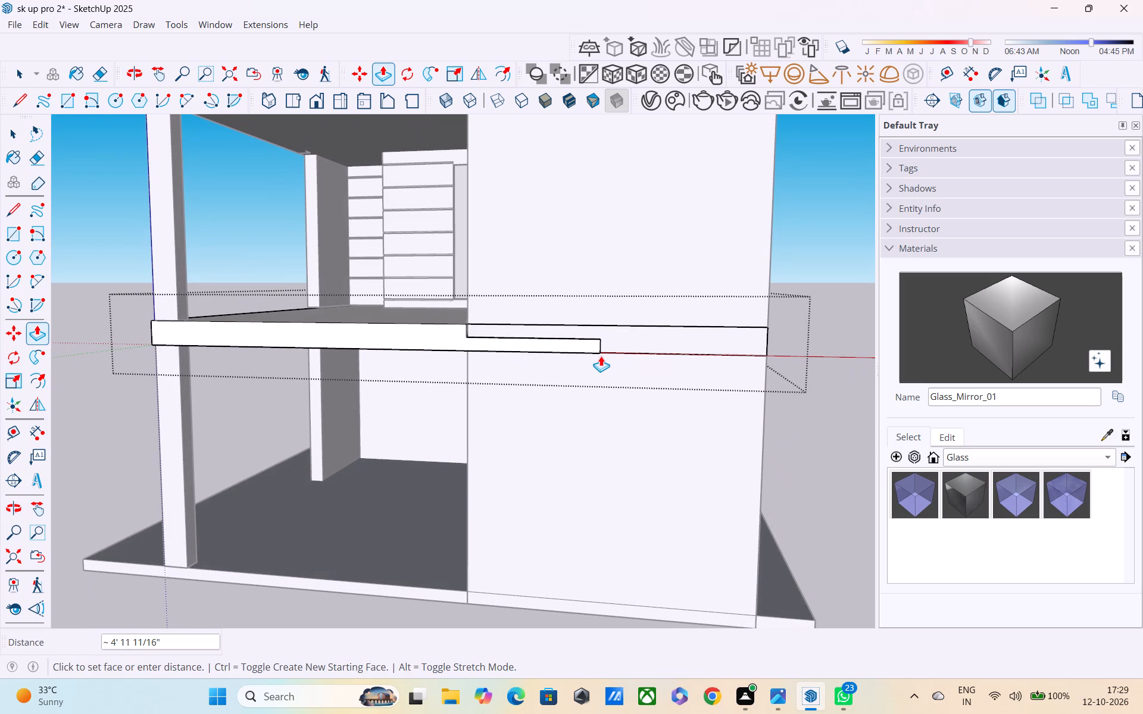
{"action": "left_click", "coordinate": [598, 349]}
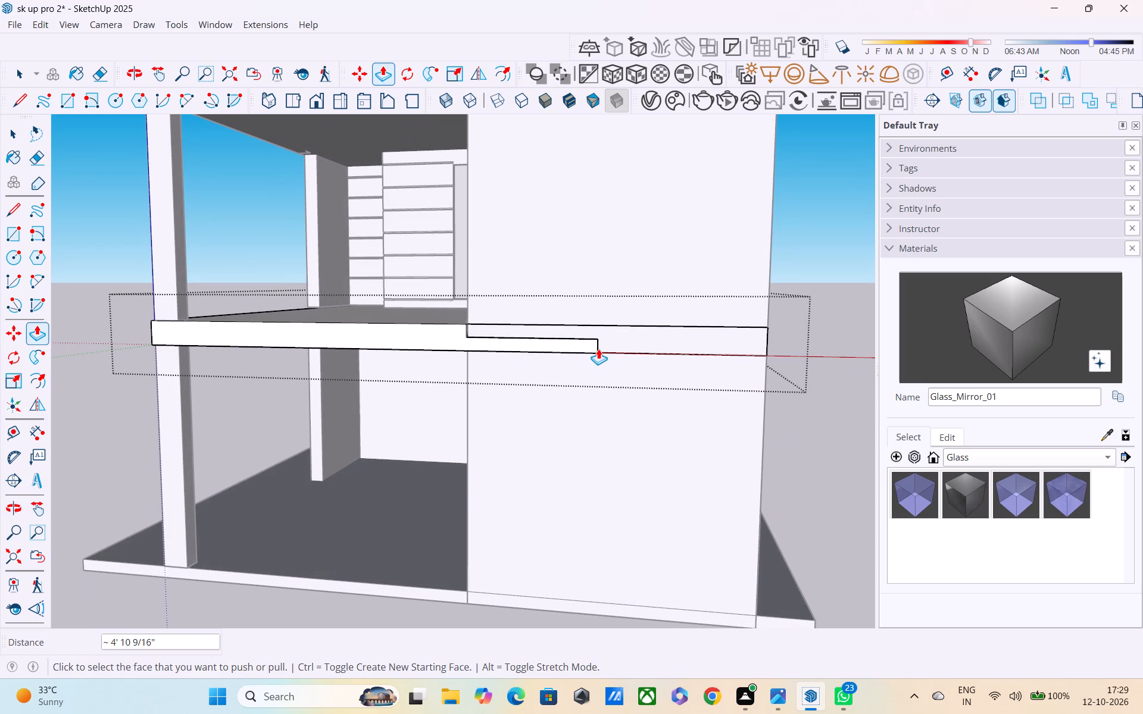
{"action": "key", "text": "Escape"}
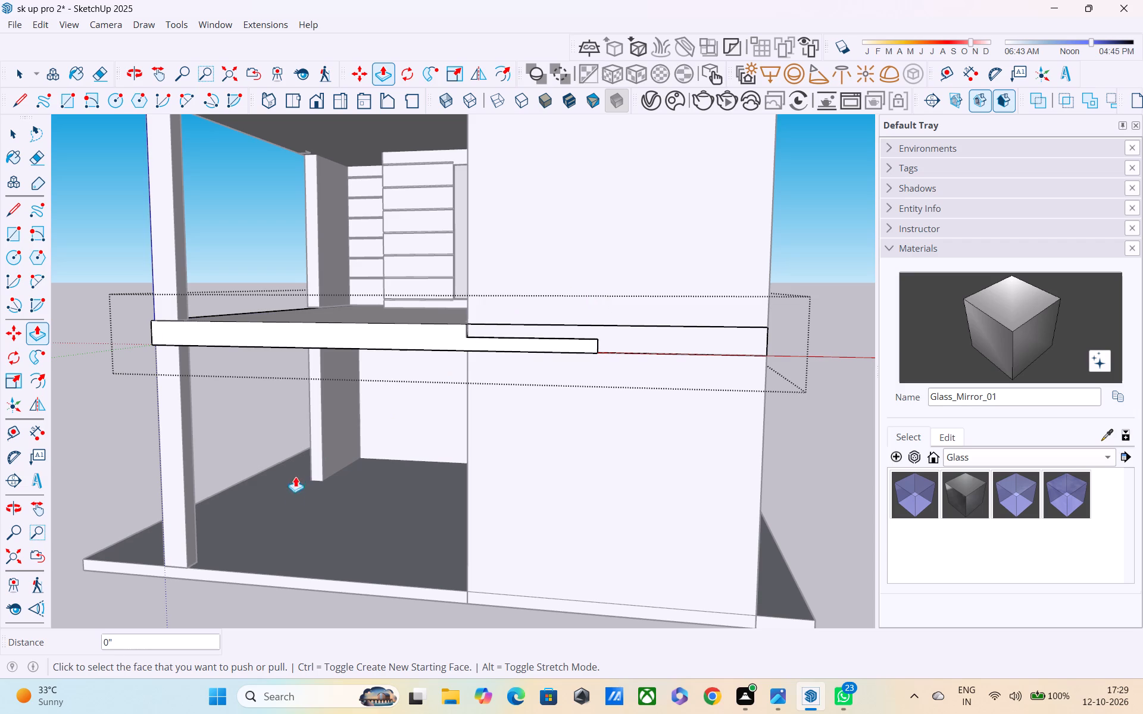
{"action": "key", "text": "space"}
{"action": "left_click", "coordinate": [229, 429]}
Examine the new ledge along the front wall and how it meets the open bay's slab edge.
{"action": "middle_click_drag", "start_coordinate": [445, 405], "coordinate": [454, 408]}
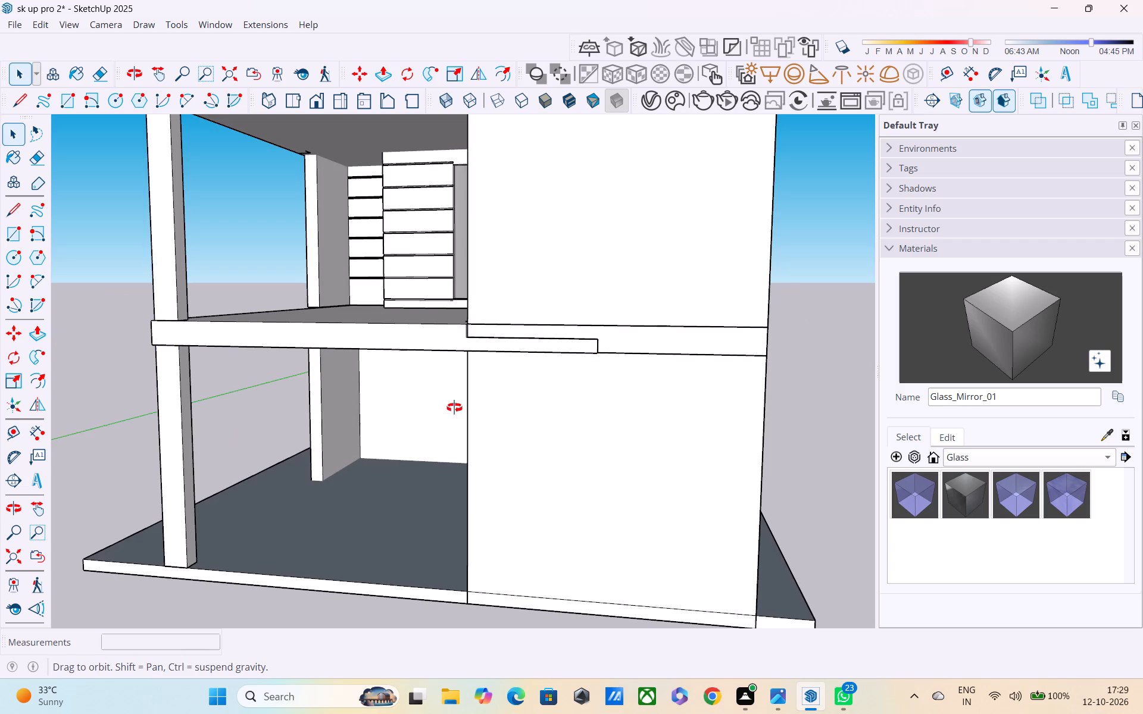
{"action": "middle_click_drag", "start_coordinate": [454, 408], "coordinate": [552, 427]}
{"action": "middle_click_drag", "start_coordinate": [649, 356], "coordinate": [636, 443]}
{"action": "scroll", "coordinate": [681, 402], "scroll_direction": "up", "scroll_amount": 3}
{"action": "middle_click_drag", "start_coordinate": [823, 378], "coordinate": [781, 392]}
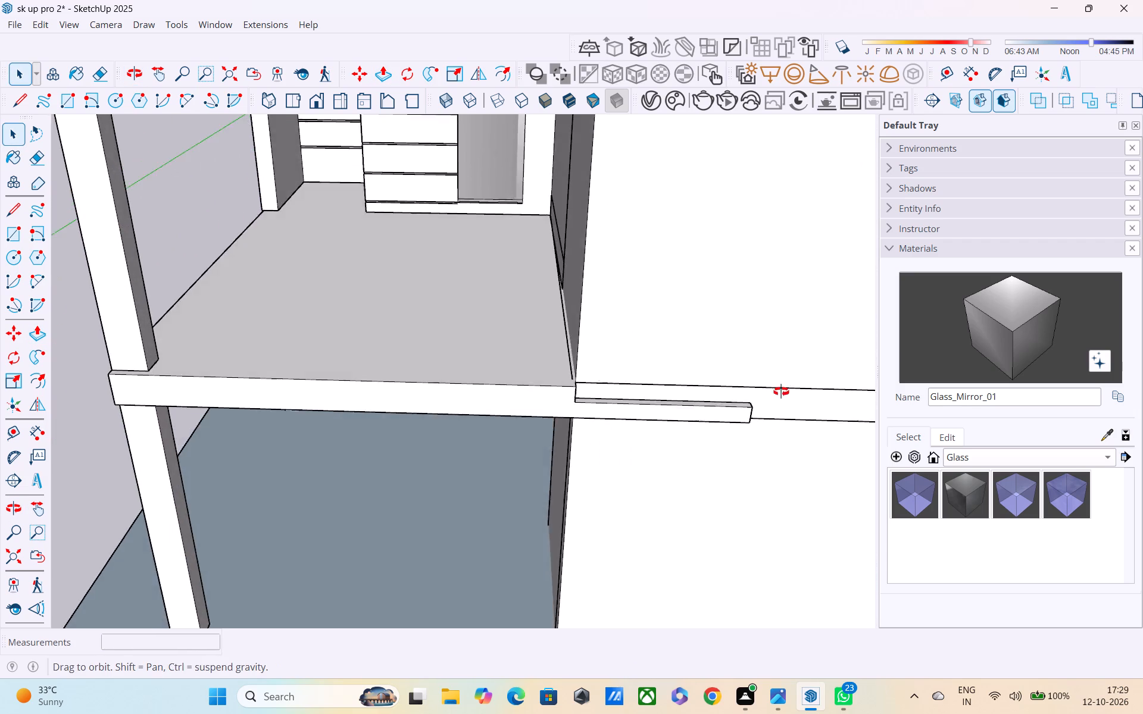
{"action": "middle_click_drag", "start_coordinate": [781, 392], "coordinate": [701, 466]}
{"action": "scroll", "coordinate": [702, 460], "scroll_direction": "up", "scroll_amount": 2}
{"action": "middle_click_drag", "start_coordinate": [692, 485], "coordinate": [685, 455]}
{"action": "scroll", "coordinate": [685, 455], "scroll_direction": "up", "scroll_amount": 1}
{"action": "scroll", "coordinate": [685, 459], "scroll_direction": "down", "scroll_amount": 6}
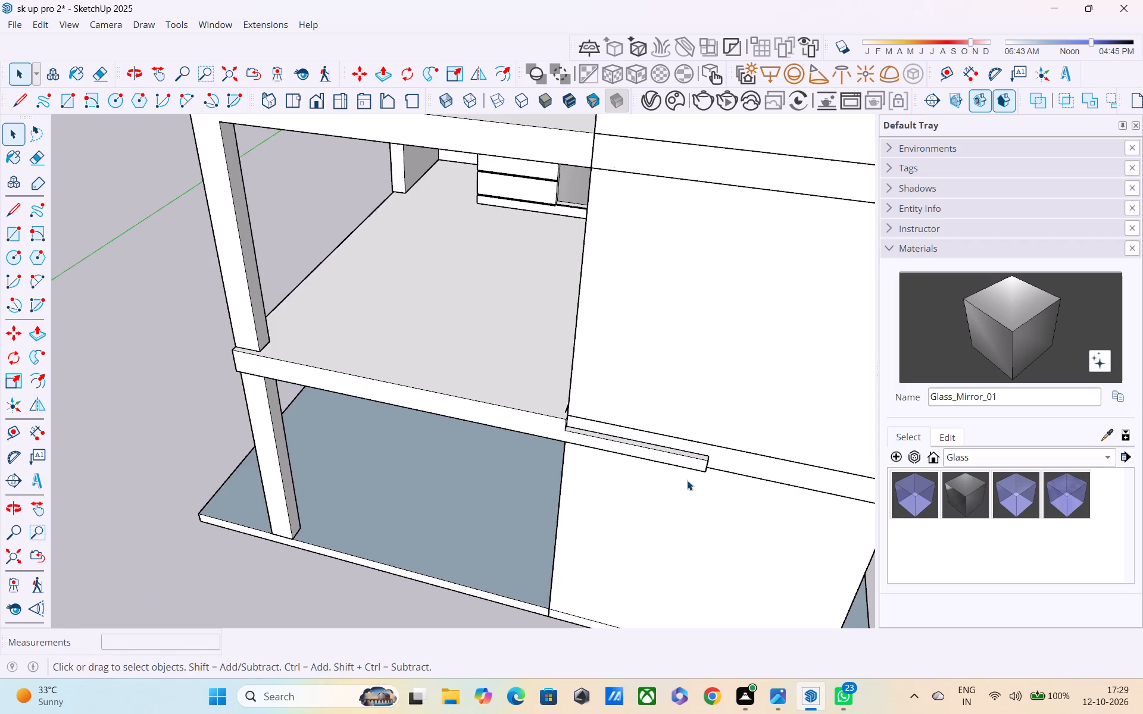
{"action": "middle_click_drag", "start_coordinate": [688, 491], "coordinate": [693, 457]}
{"action": "scroll", "coordinate": [693, 456], "scroll_direction": "down", "scroll_amount": 3}
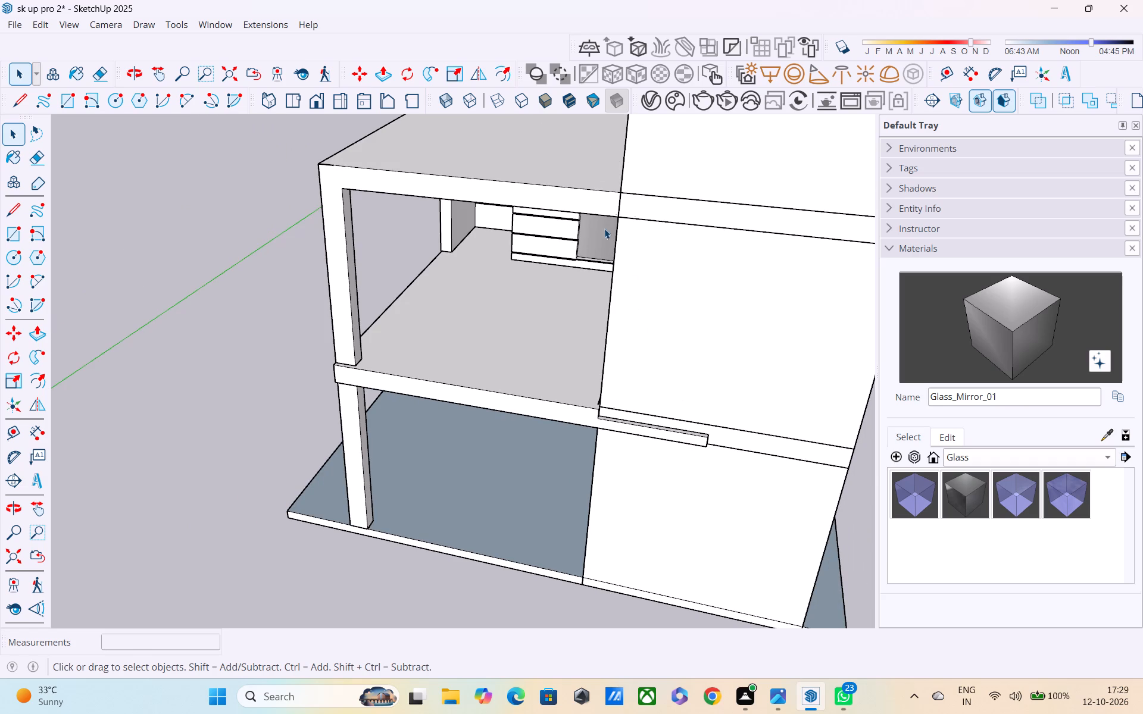
Open the upper storey's front frame group for editing and try to pull its front face outward.
{"action": "key", "text": "p"}
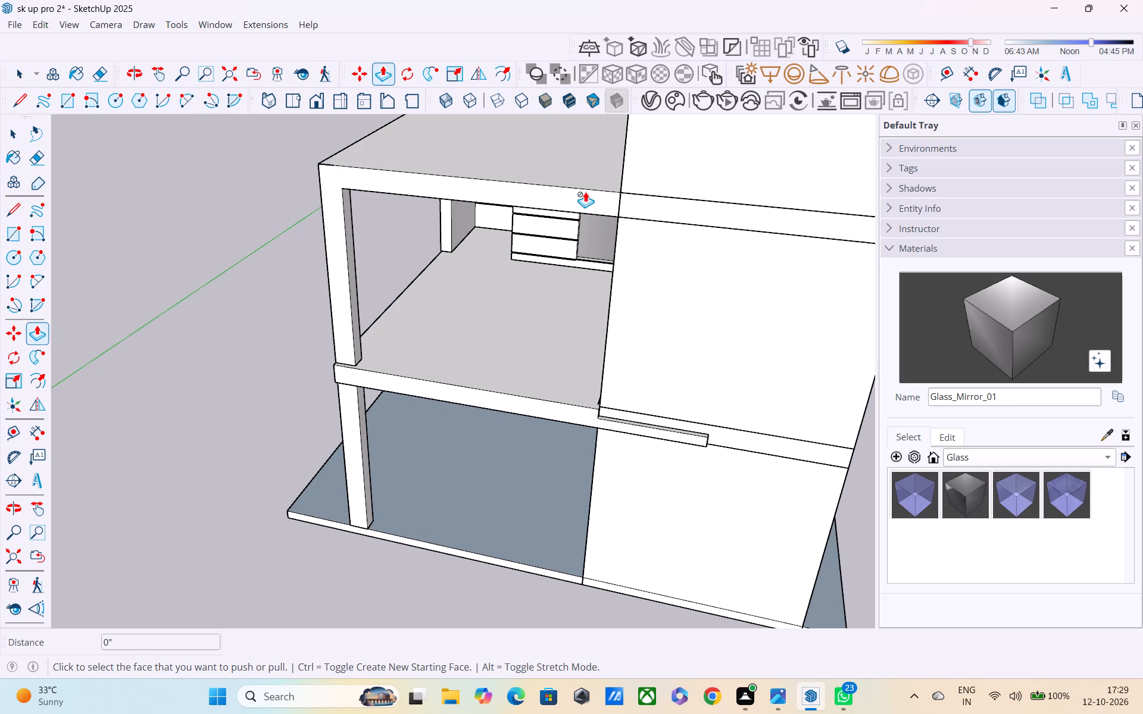
{"action": "key", "text": "Escape"}
{"action": "key", "text": "space"}
{"action": "double_click", "coordinate": [584, 196]}
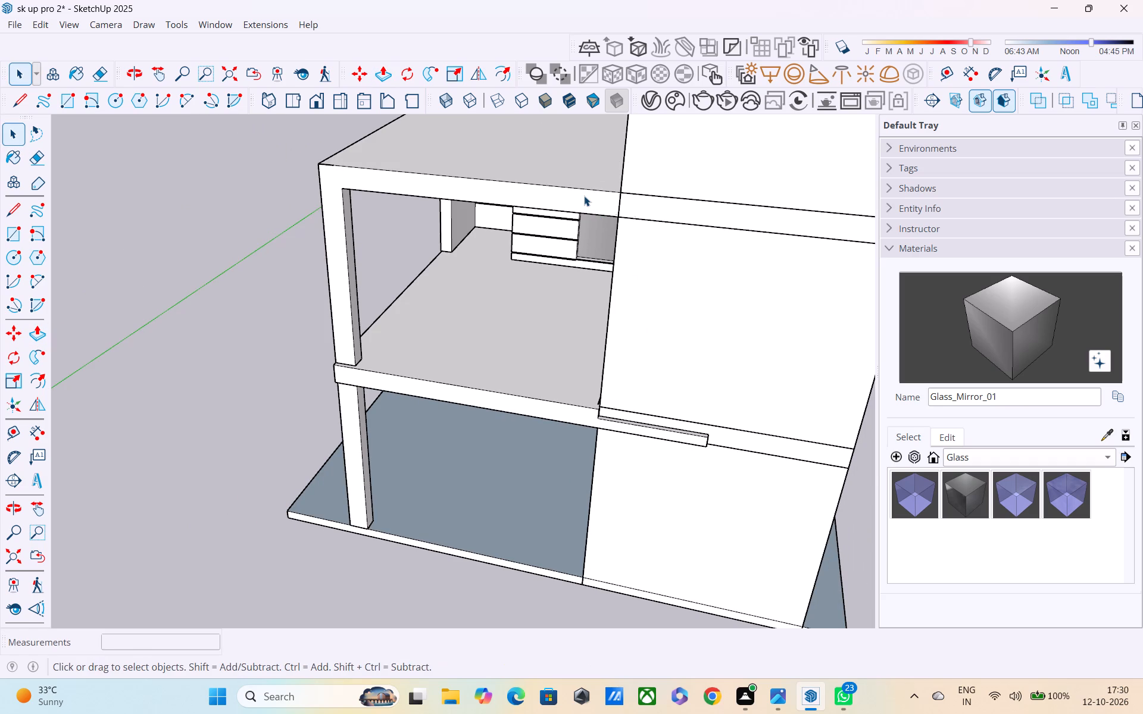
{"action": "key", "text": "p"}
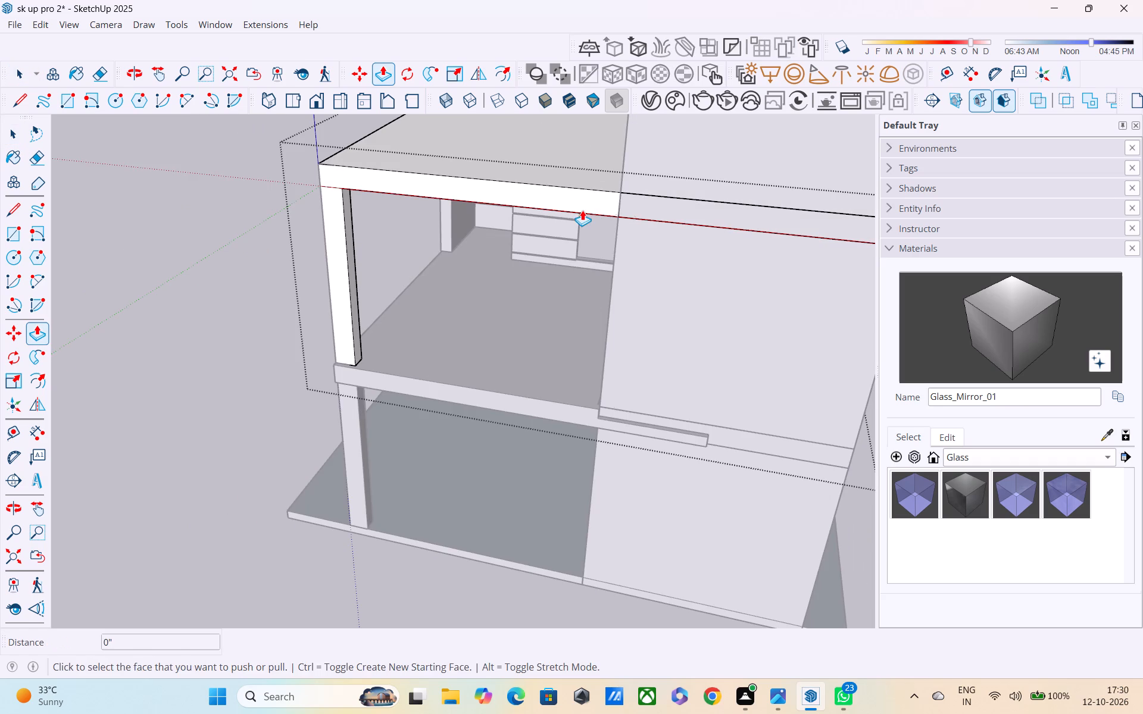
{"action": "left_click", "coordinate": [579, 196]}
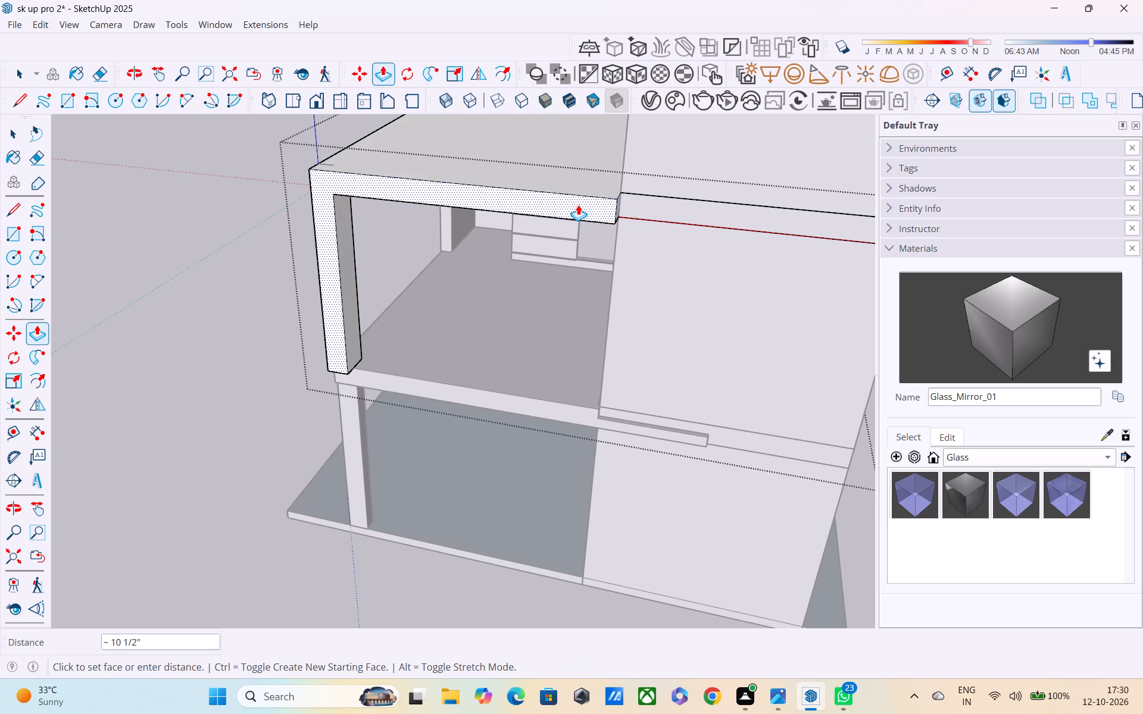
{"action": "key", "text": "Escape"}
{"action": "key", "text": "space"}
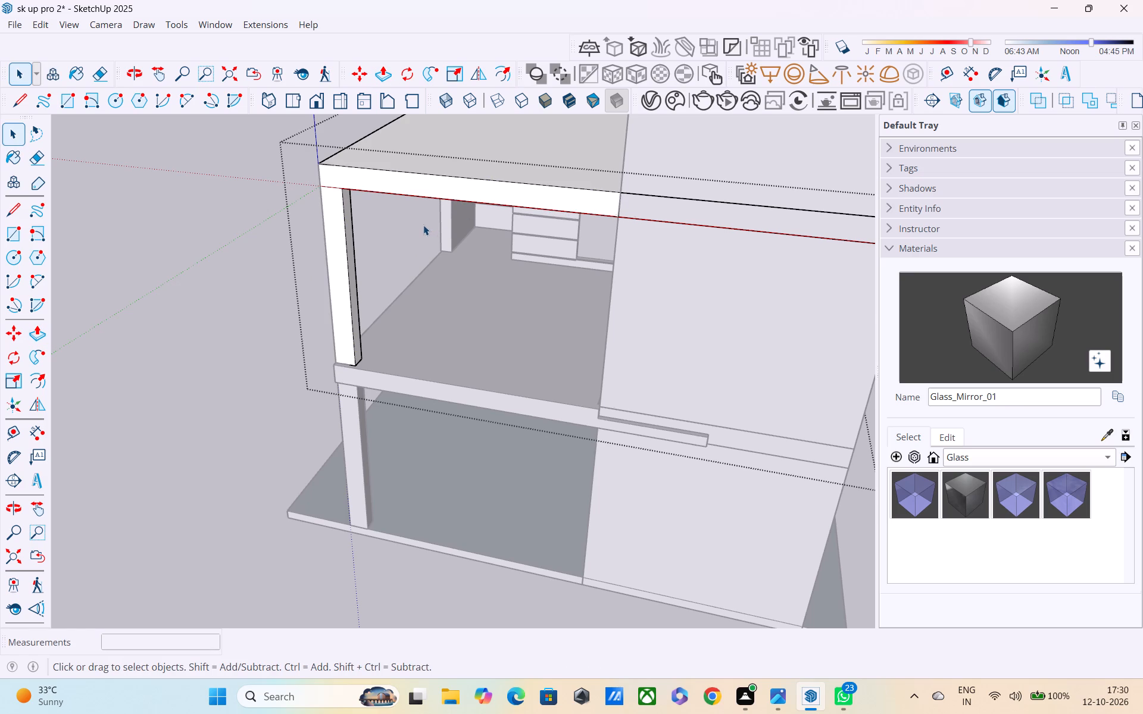
Draw a line about 1' 13/16" long across the top of the upper corner column, separating it from the roof slab's front edge.
{"action": "key", "text": "l"}
{"action": "scroll", "coordinate": [354, 192], "scroll_direction": "up", "scroll_amount": 2}
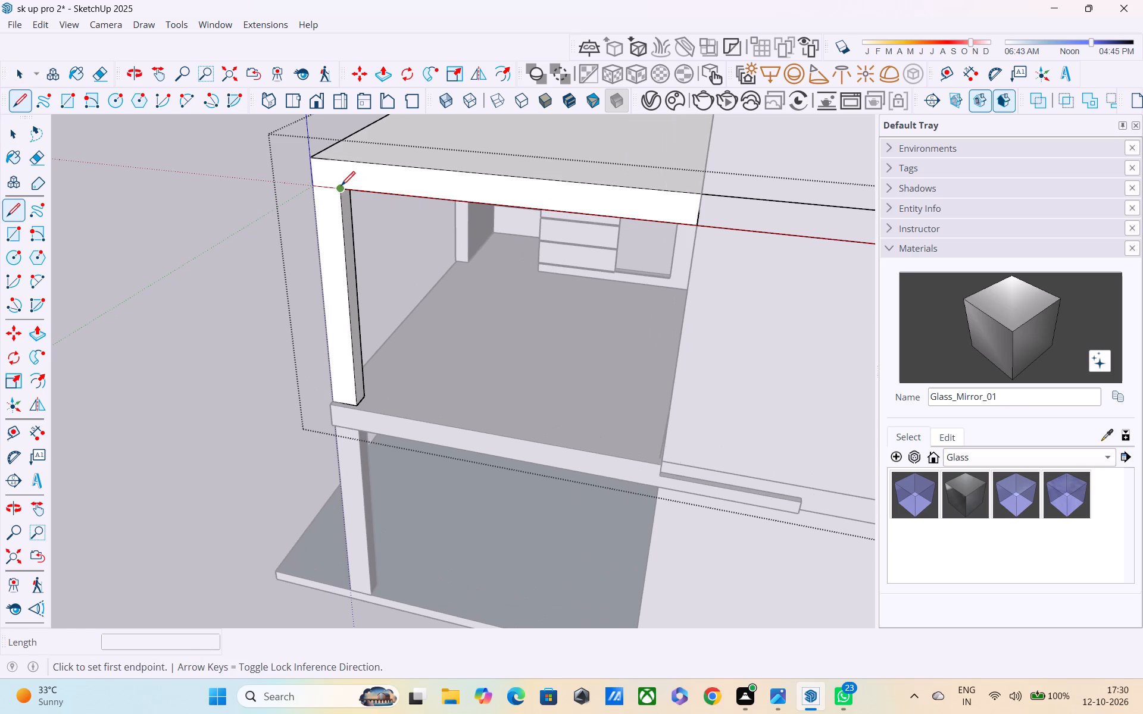
{"action": "left_click", "coordinate": [341, 187]}
{"action": "left_click", "coordinate": [319, 184]}
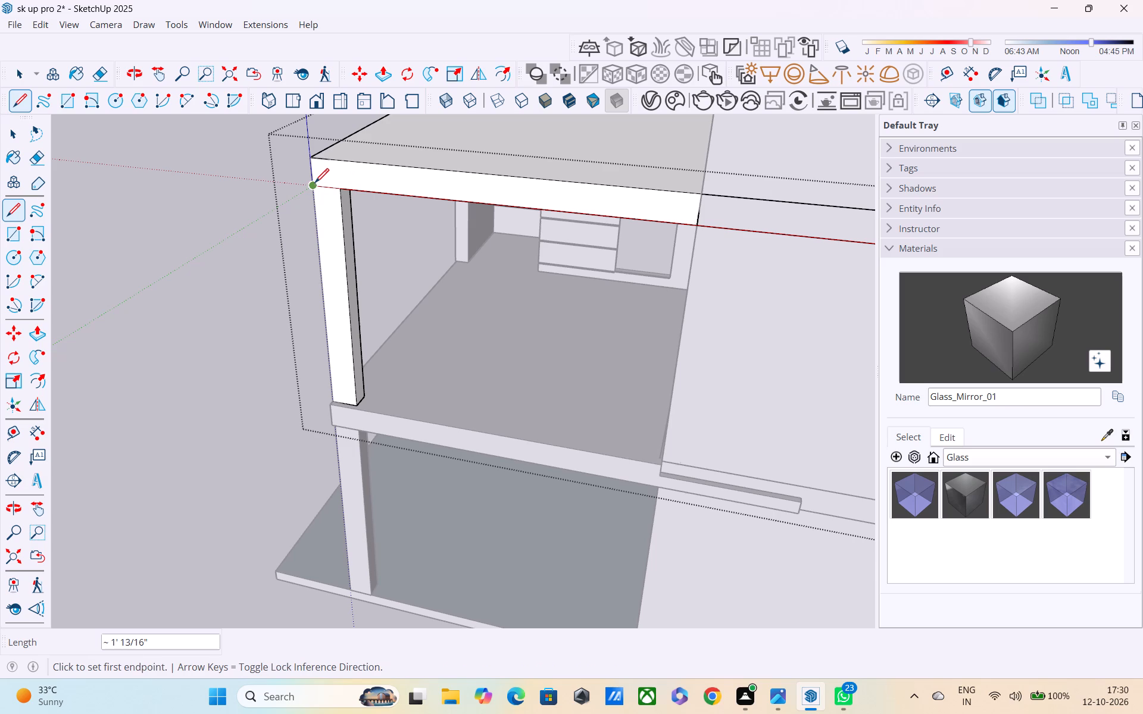
Retrace the line about 1' 13/16" long between the top of the upper corner column and the roof slab's front edge.
{"action": "left_click", "coordinate": [314, 184]}
{"action": "left_click", "coordinate": [345, 193]}
{"action": "middle_click_drag", "start_coordinate": [346, 190], "coordinate": [561, 133]}
{"action": "middle_click_drag", "start_coordinate": [428, 161], "coordinate": [565, 189]}
{"action": "key", "text": "Escape"}
{"action": "key", "text": "space"}
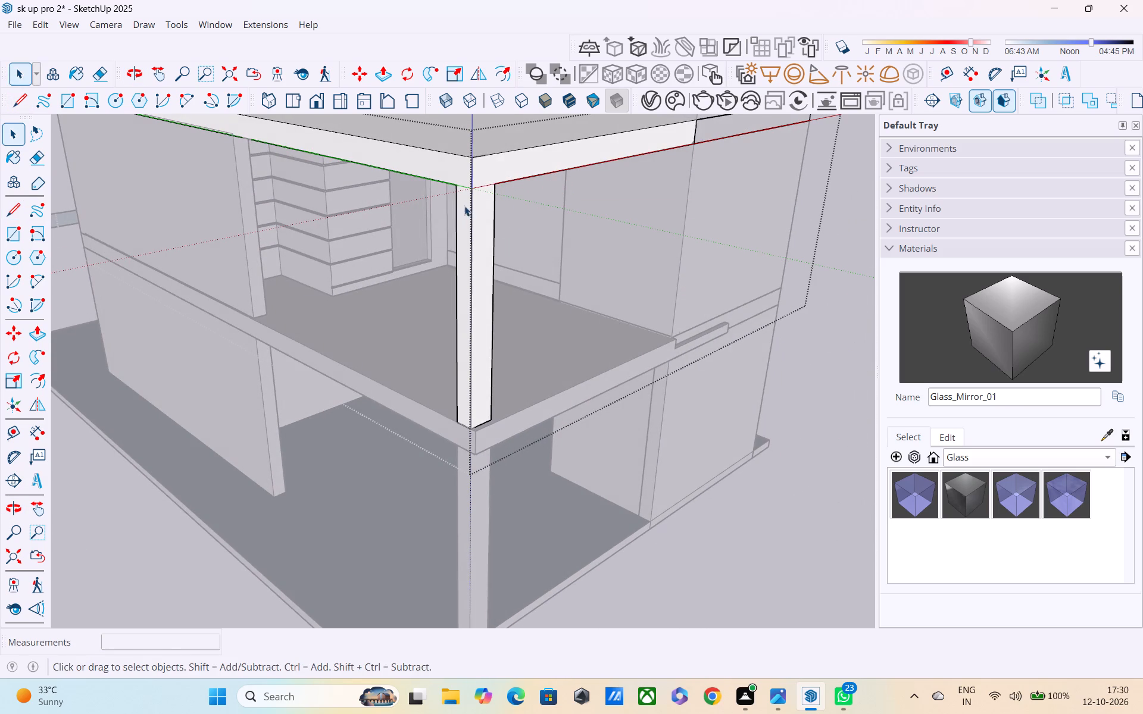
Extrude the front edge face of the roof slab above the upper open bay outward by 3".
{"action": "middle_click_drag", "start_coordinate": [464, 205], "coordinate": [422, 194]}
{"action": "scroll", "coordinate": [459, 201], "scroll_direction": "up", "scroll_amount": 2}
{"action": "double_click", "coordinate": [449, 184]}
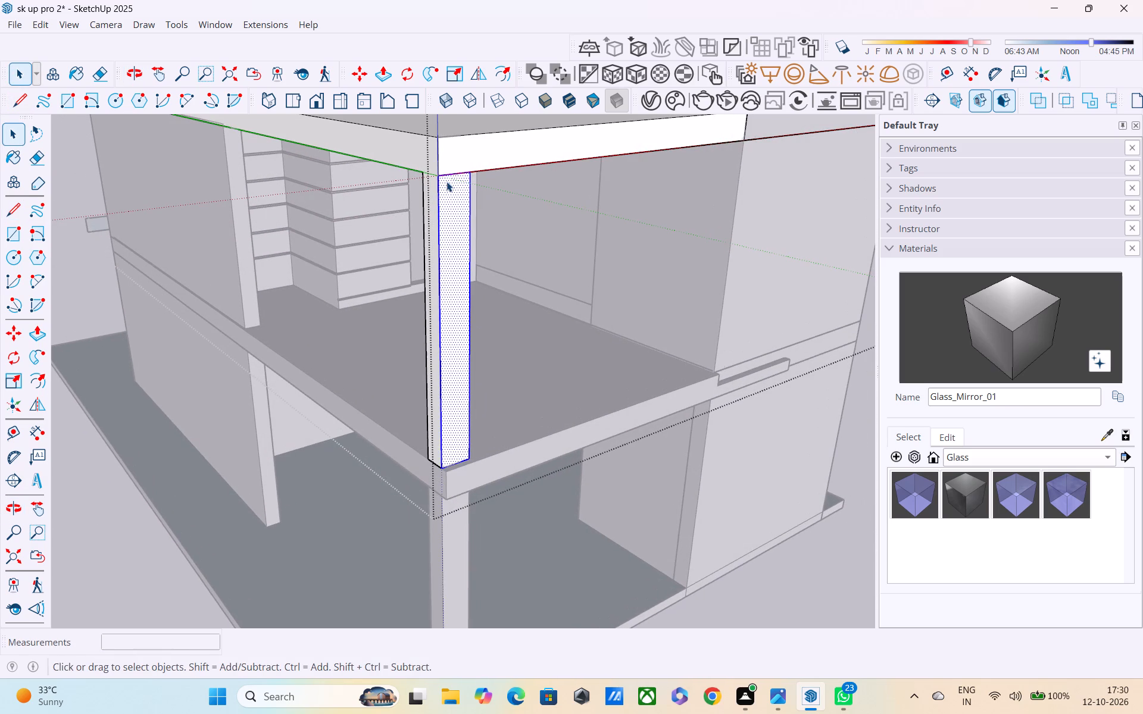
{"action": "scroll", "coordinate": [446, 180], "scroll_direction": "up", "scroll_amount": 3}
{"action": "middle_click_drag", "start_coordinate": [445, 174], "coordinate": [363, 173]}
{"action": "scroll", "coordinate": [363, 173], "scroll_direction": "down", "scroll_amount": 3}
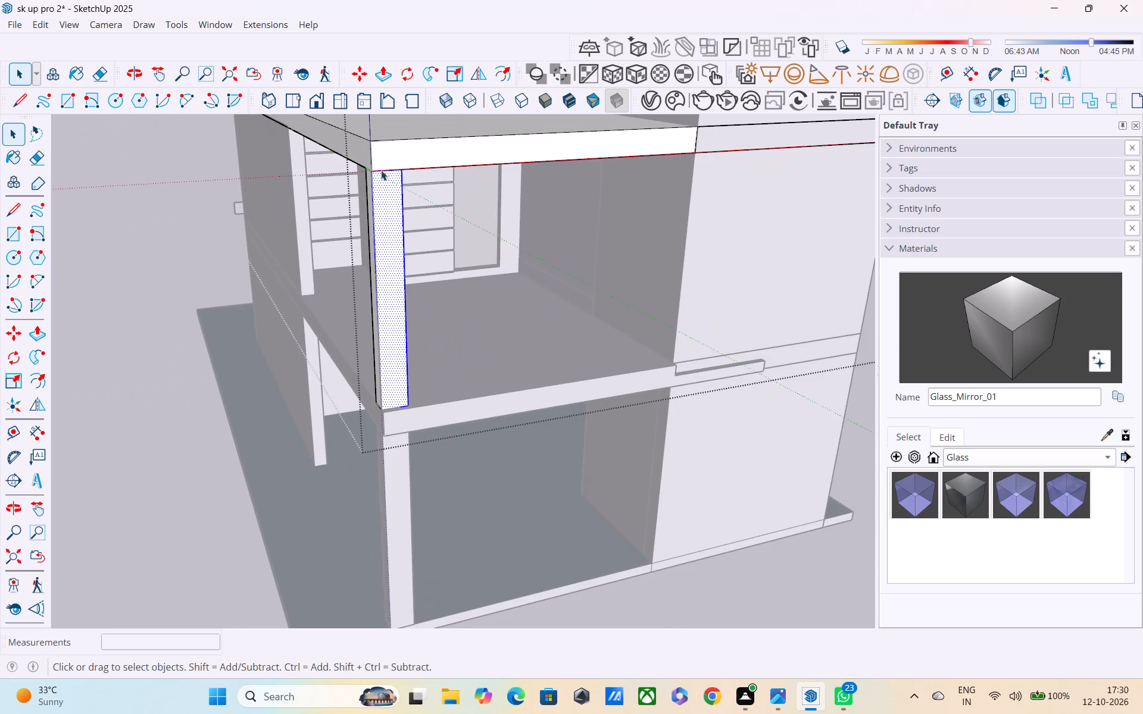
{"action": "key", "text": "p"}
{"action": "left_click", "coordinate": [417, 151]}
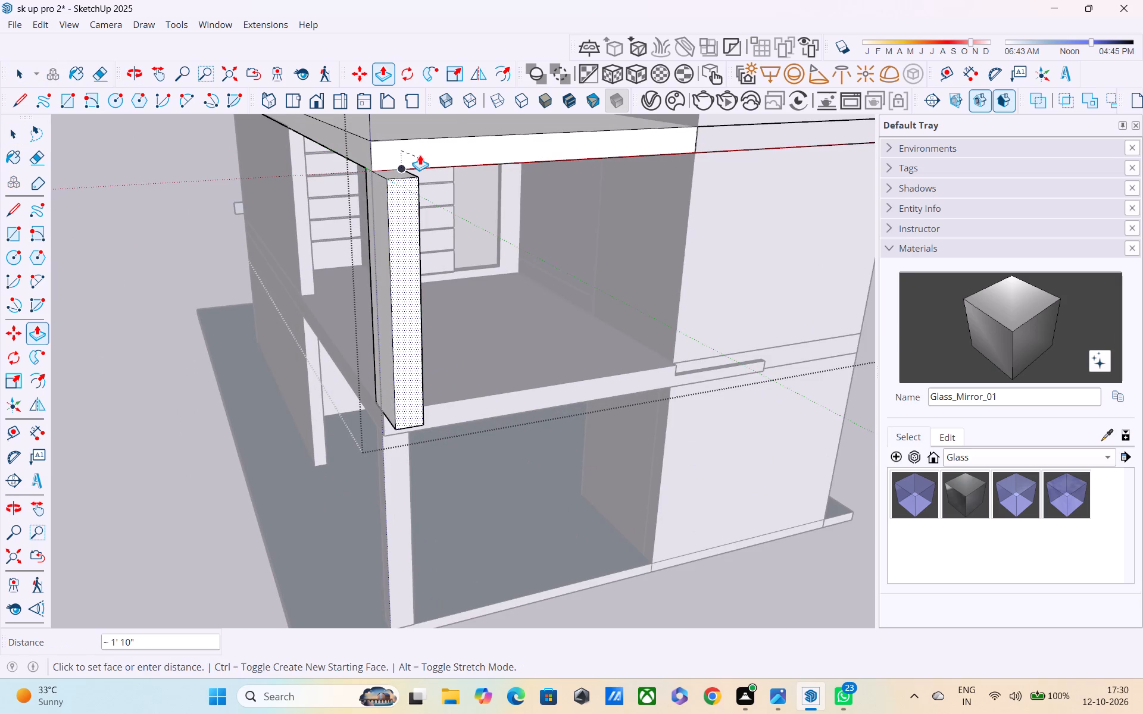
{"action": "key", "text": "Escape"}
{"action": "left_click", "coordinate": [411, 142]}
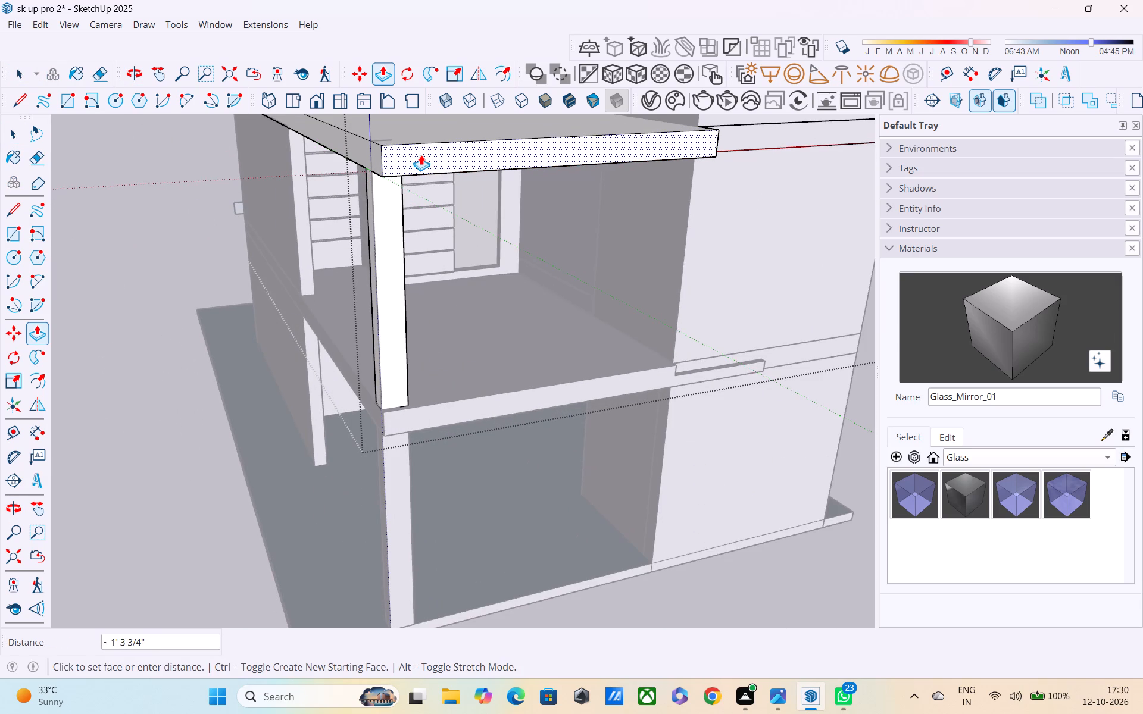
{"action": "type", "text": "3\""}
{"action": "key", "text": "Return"}
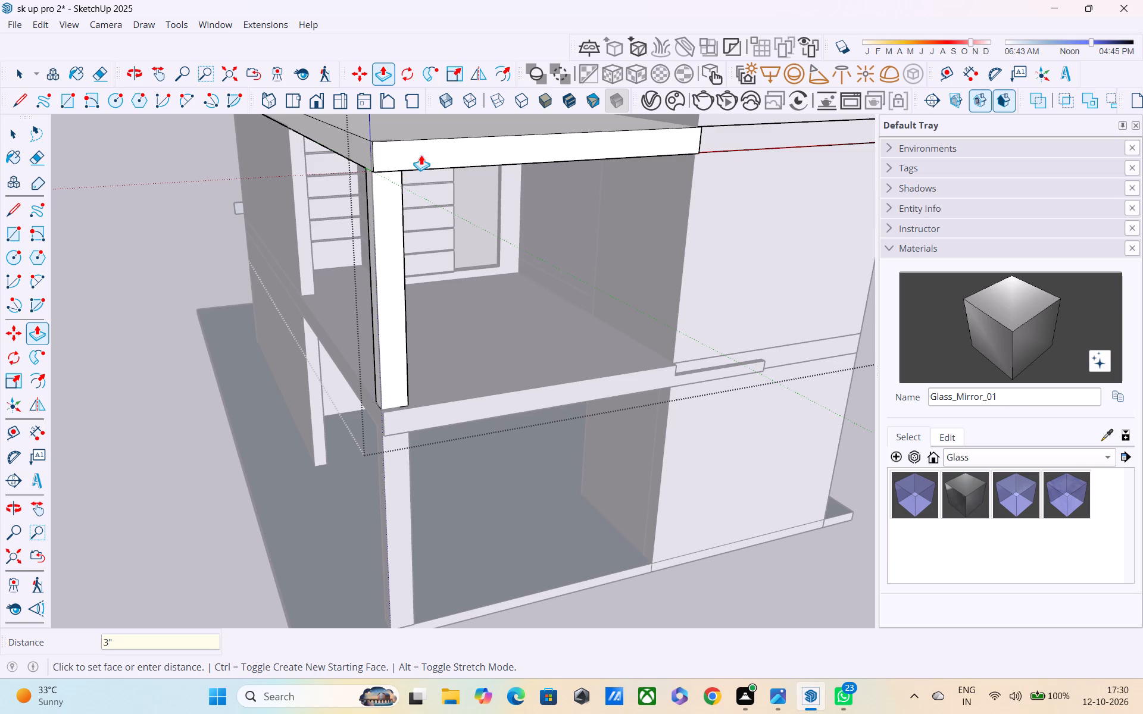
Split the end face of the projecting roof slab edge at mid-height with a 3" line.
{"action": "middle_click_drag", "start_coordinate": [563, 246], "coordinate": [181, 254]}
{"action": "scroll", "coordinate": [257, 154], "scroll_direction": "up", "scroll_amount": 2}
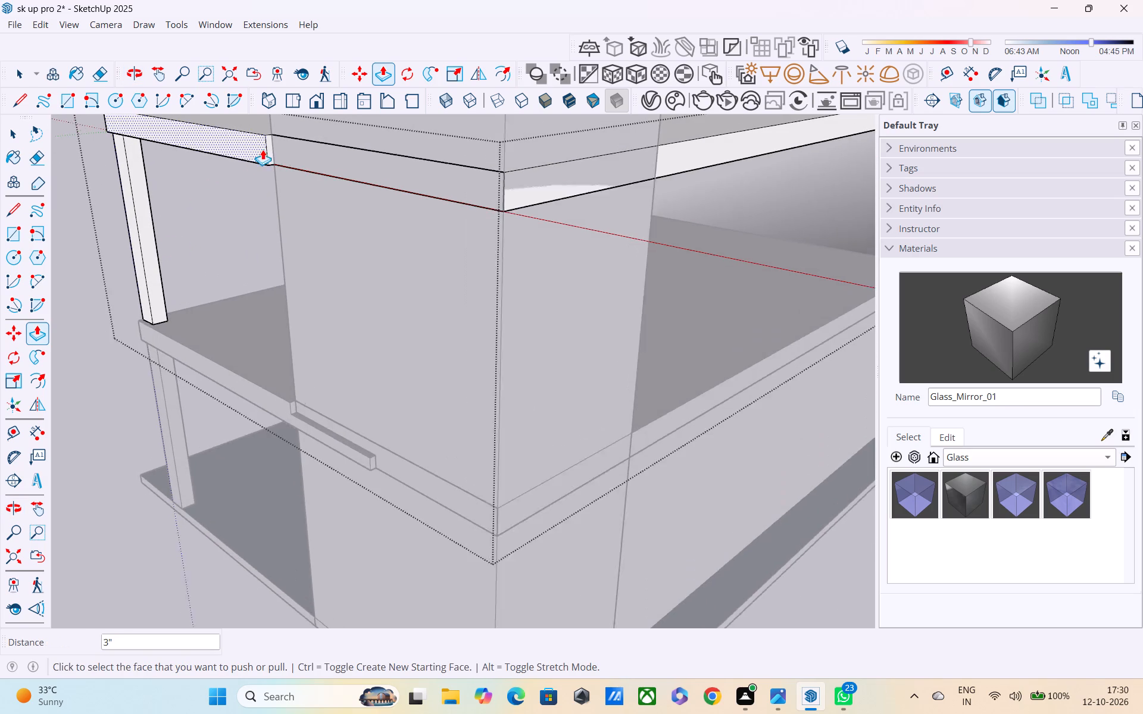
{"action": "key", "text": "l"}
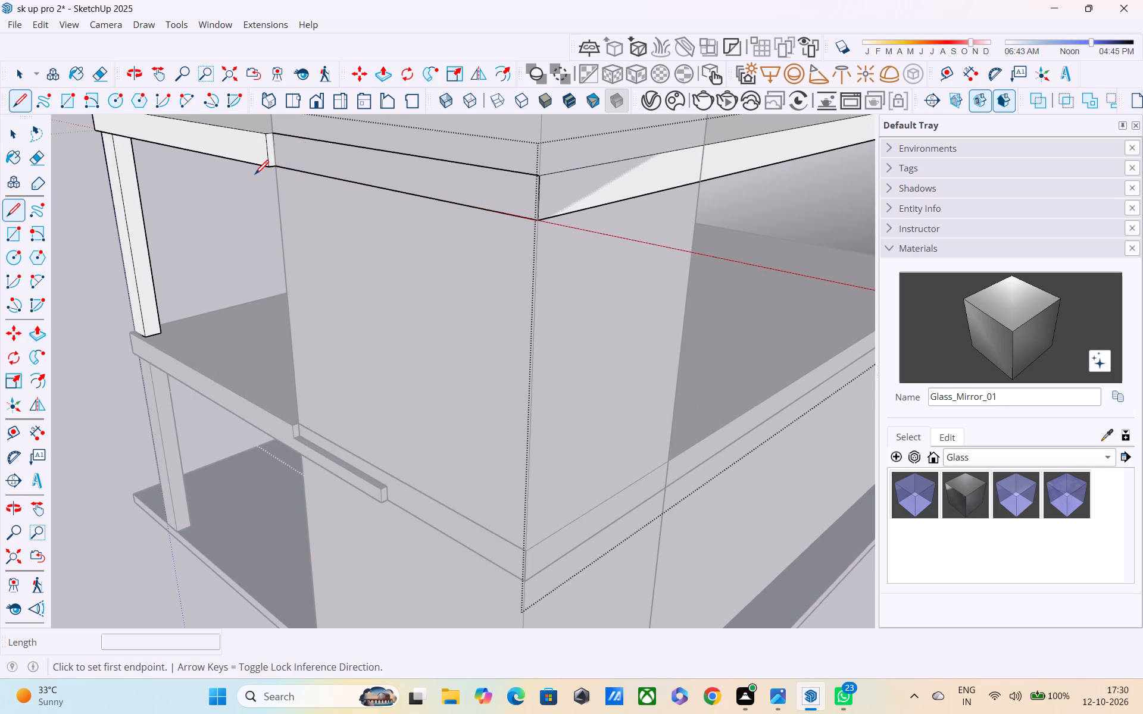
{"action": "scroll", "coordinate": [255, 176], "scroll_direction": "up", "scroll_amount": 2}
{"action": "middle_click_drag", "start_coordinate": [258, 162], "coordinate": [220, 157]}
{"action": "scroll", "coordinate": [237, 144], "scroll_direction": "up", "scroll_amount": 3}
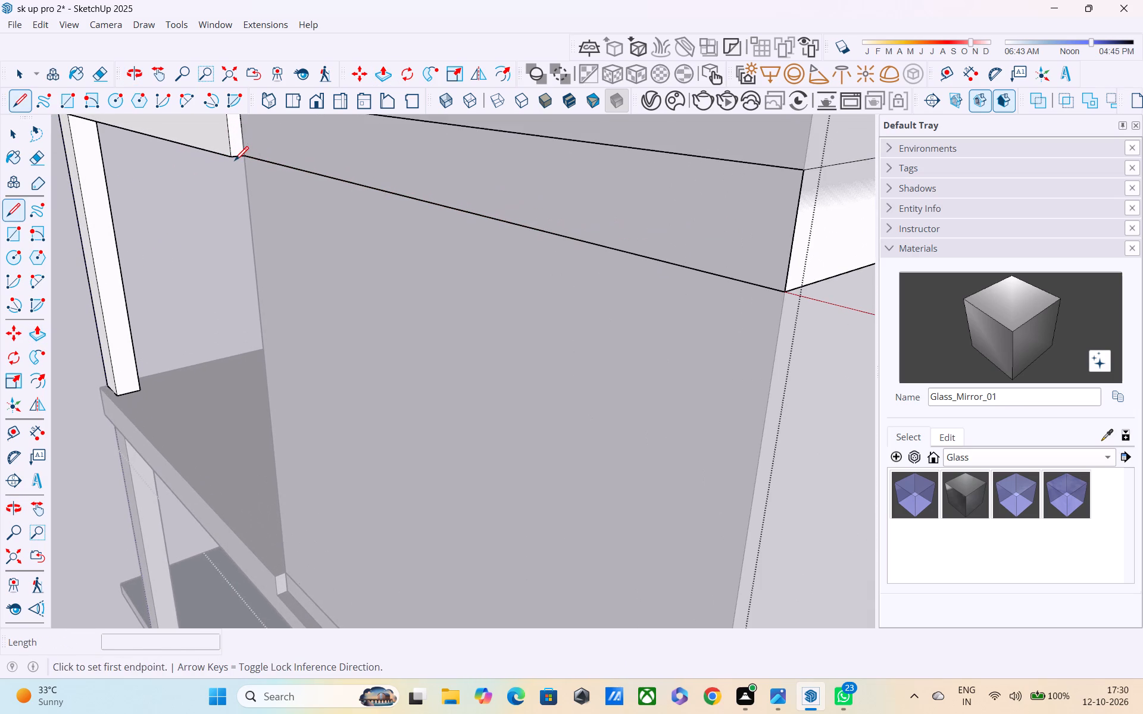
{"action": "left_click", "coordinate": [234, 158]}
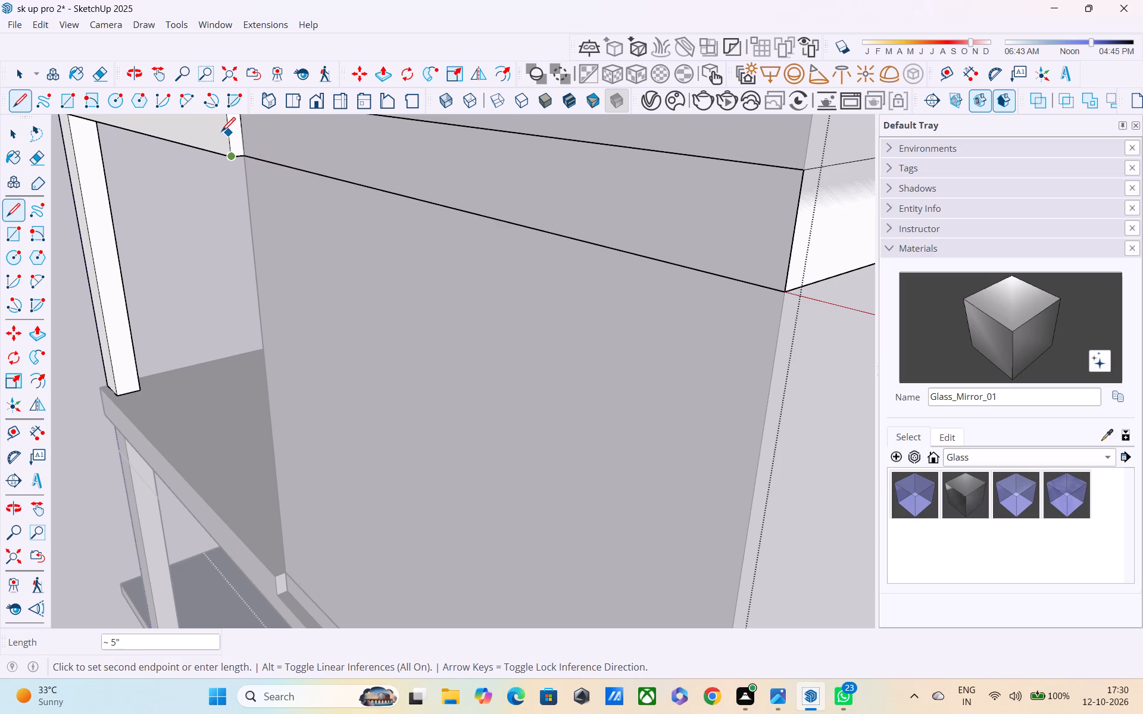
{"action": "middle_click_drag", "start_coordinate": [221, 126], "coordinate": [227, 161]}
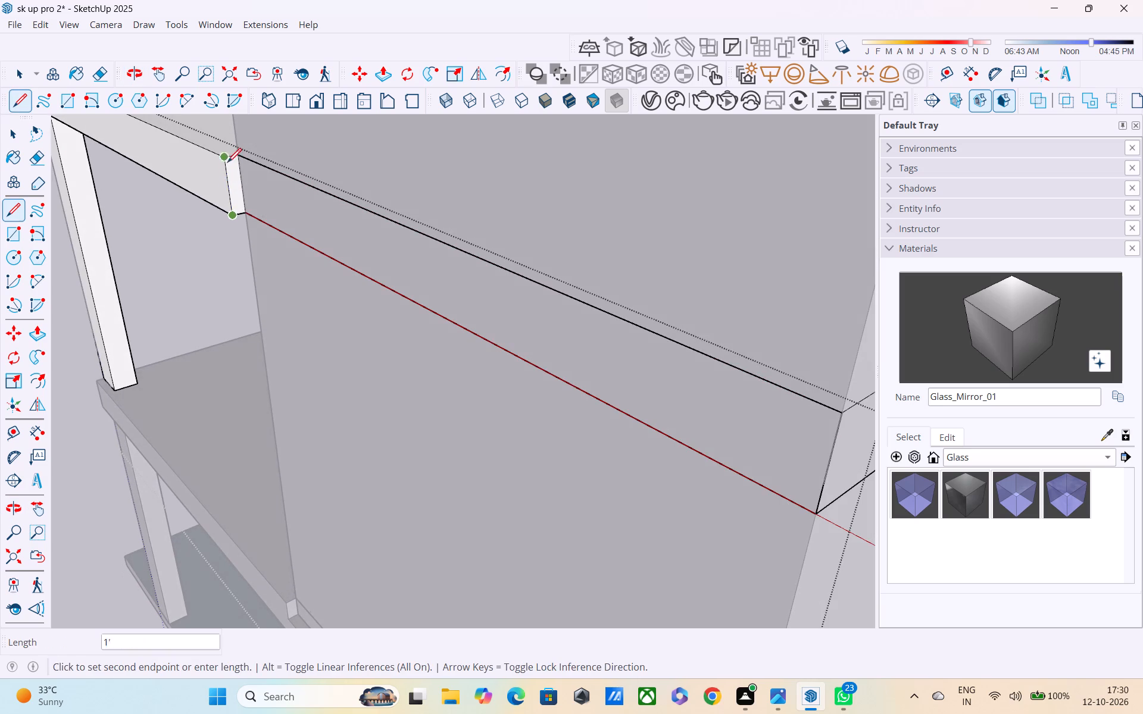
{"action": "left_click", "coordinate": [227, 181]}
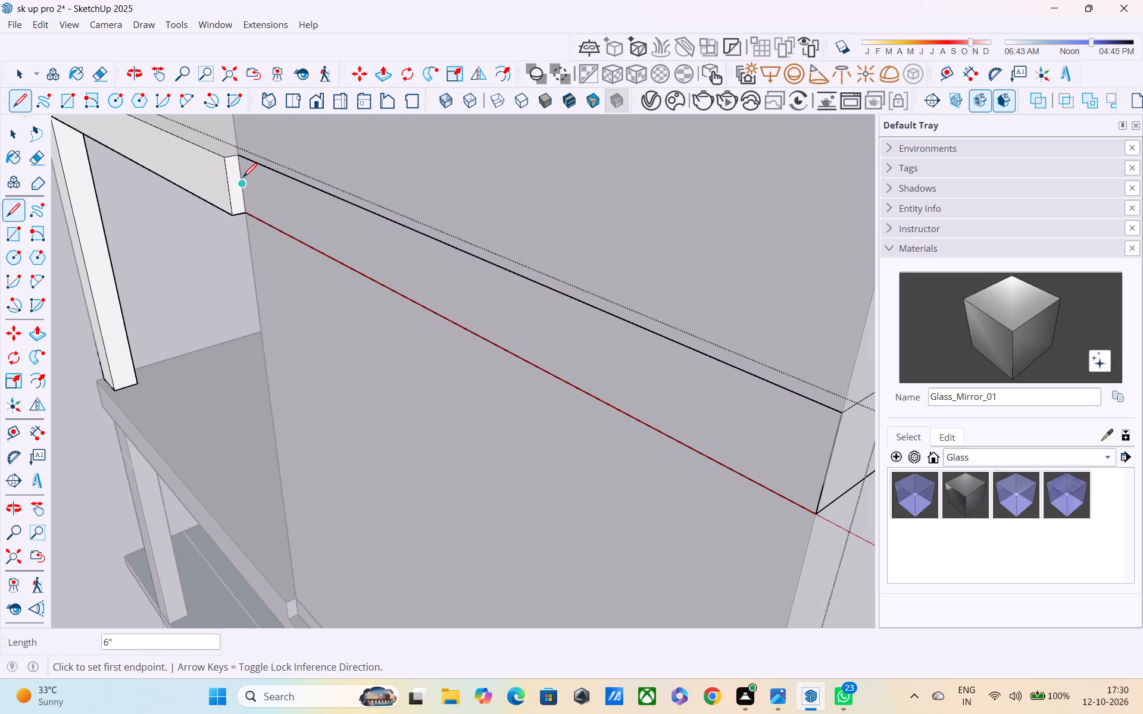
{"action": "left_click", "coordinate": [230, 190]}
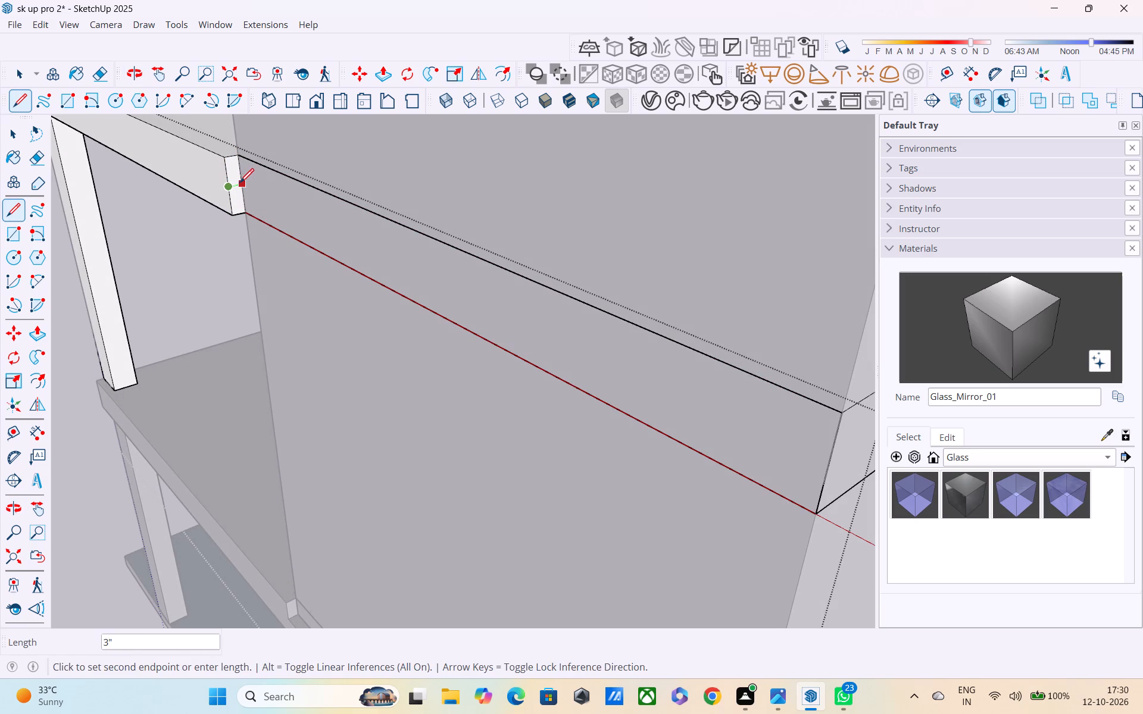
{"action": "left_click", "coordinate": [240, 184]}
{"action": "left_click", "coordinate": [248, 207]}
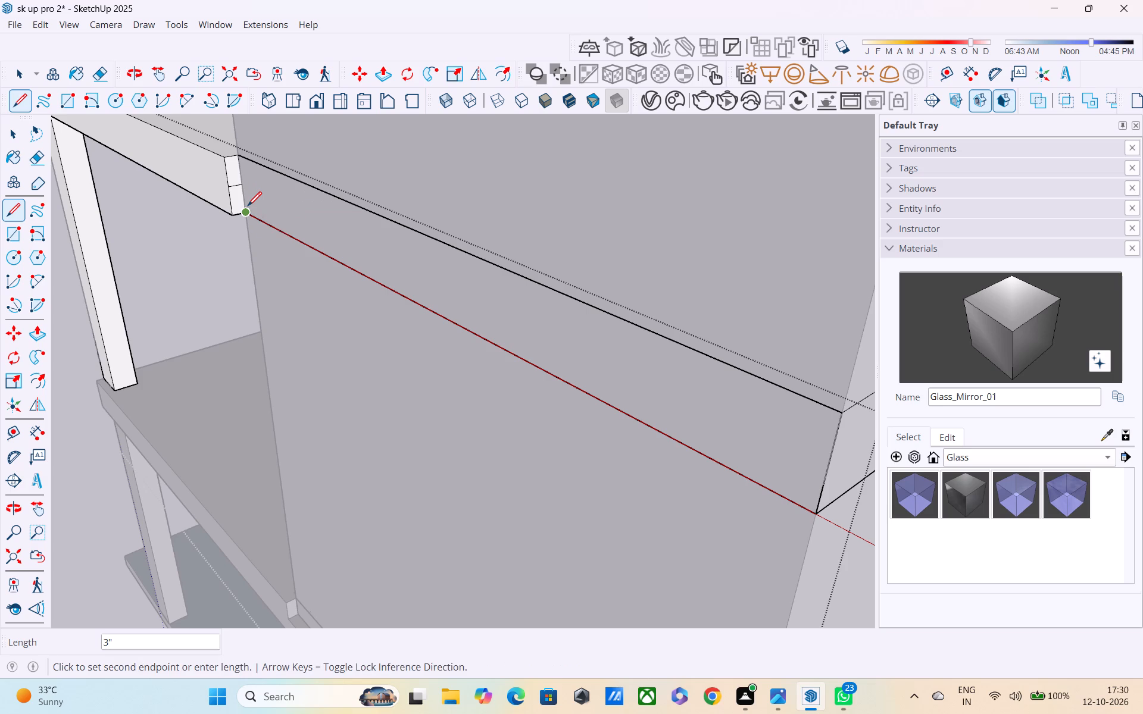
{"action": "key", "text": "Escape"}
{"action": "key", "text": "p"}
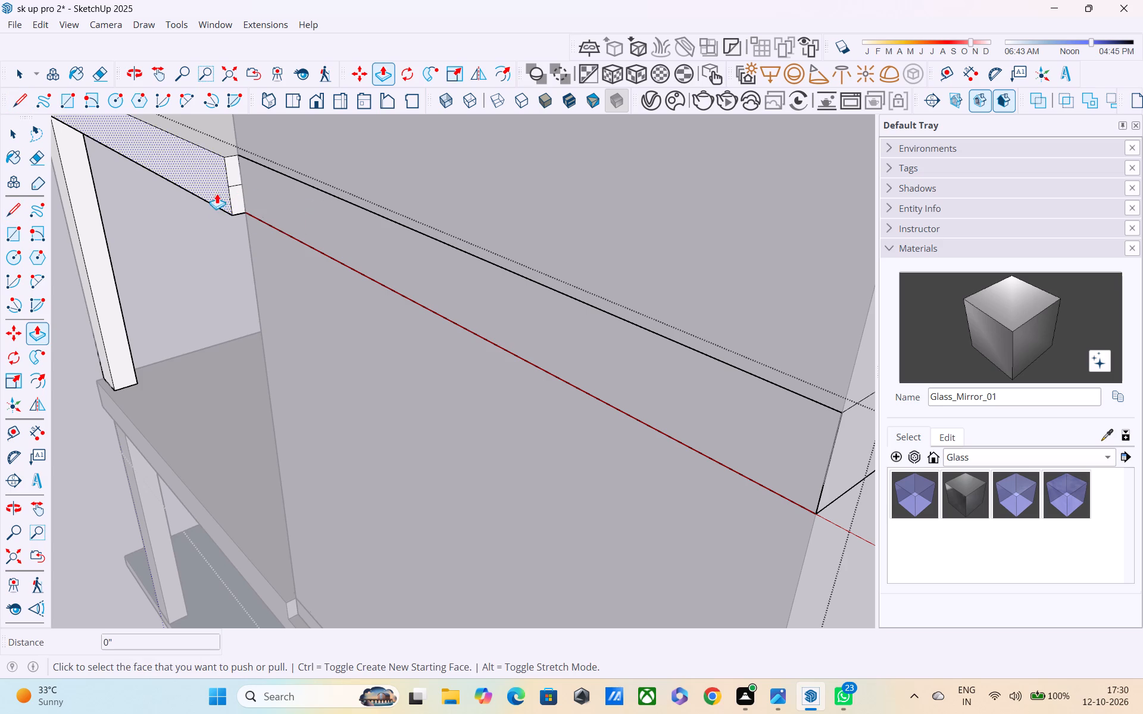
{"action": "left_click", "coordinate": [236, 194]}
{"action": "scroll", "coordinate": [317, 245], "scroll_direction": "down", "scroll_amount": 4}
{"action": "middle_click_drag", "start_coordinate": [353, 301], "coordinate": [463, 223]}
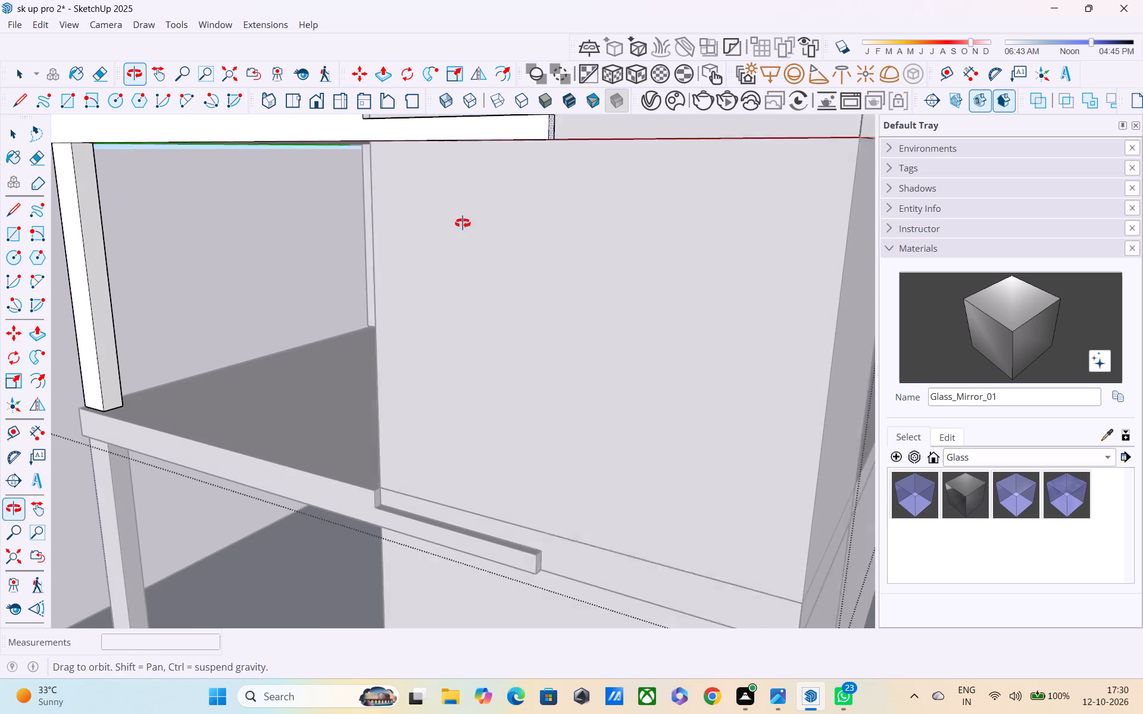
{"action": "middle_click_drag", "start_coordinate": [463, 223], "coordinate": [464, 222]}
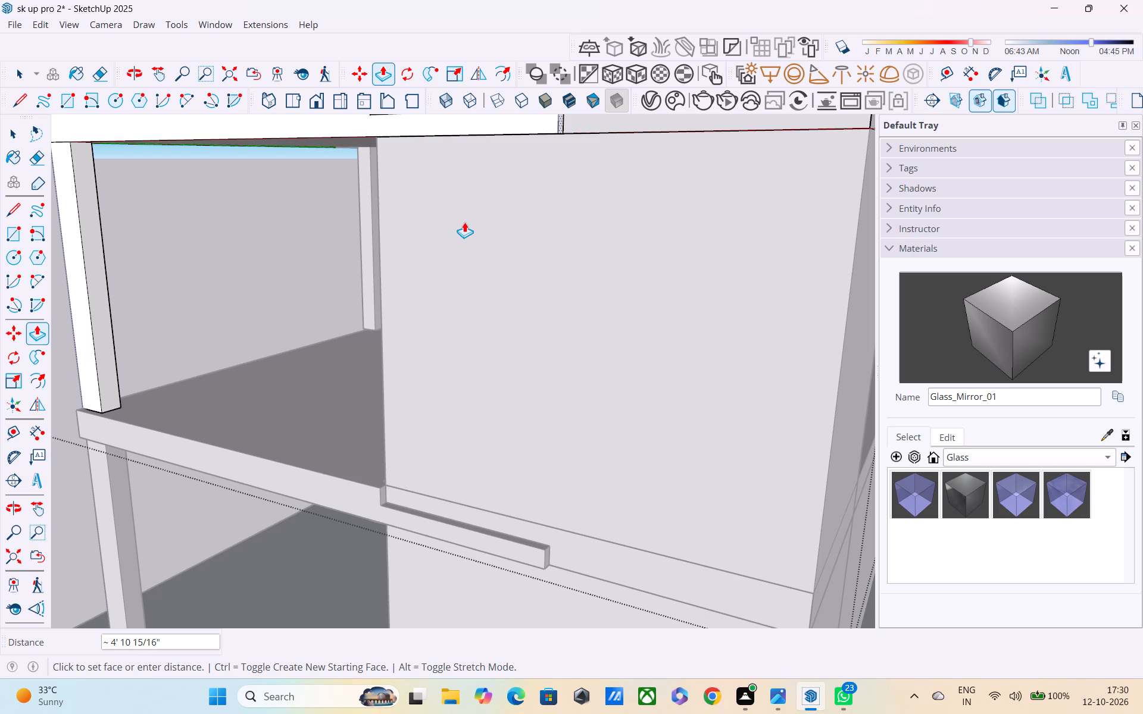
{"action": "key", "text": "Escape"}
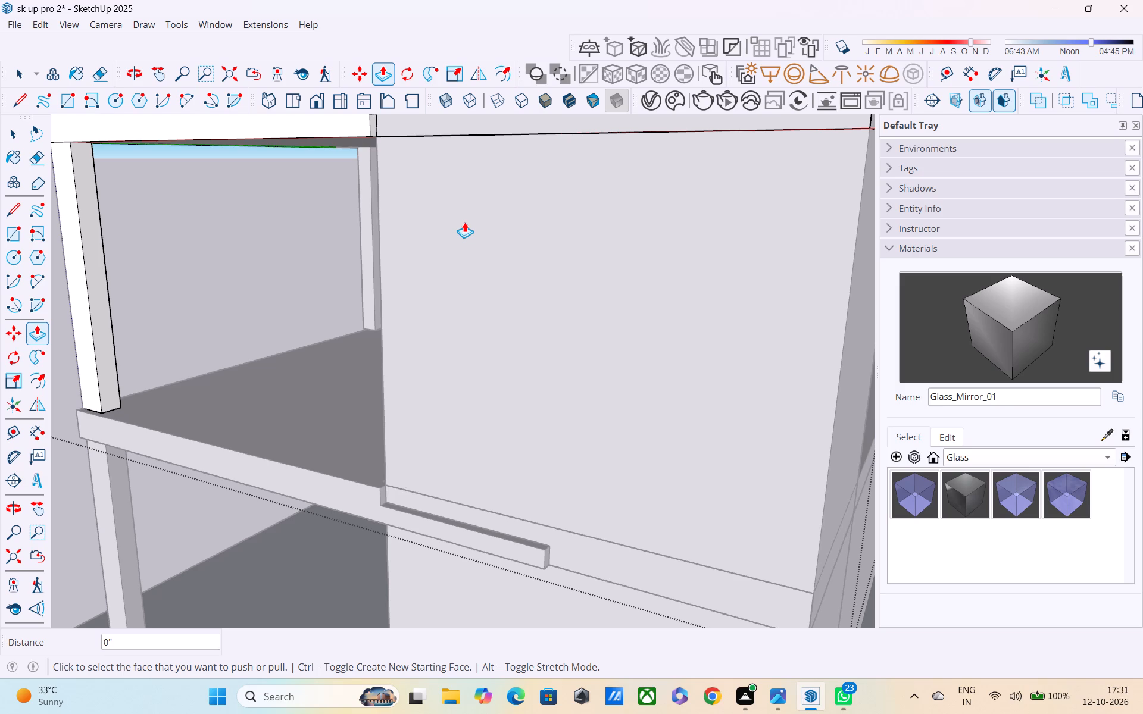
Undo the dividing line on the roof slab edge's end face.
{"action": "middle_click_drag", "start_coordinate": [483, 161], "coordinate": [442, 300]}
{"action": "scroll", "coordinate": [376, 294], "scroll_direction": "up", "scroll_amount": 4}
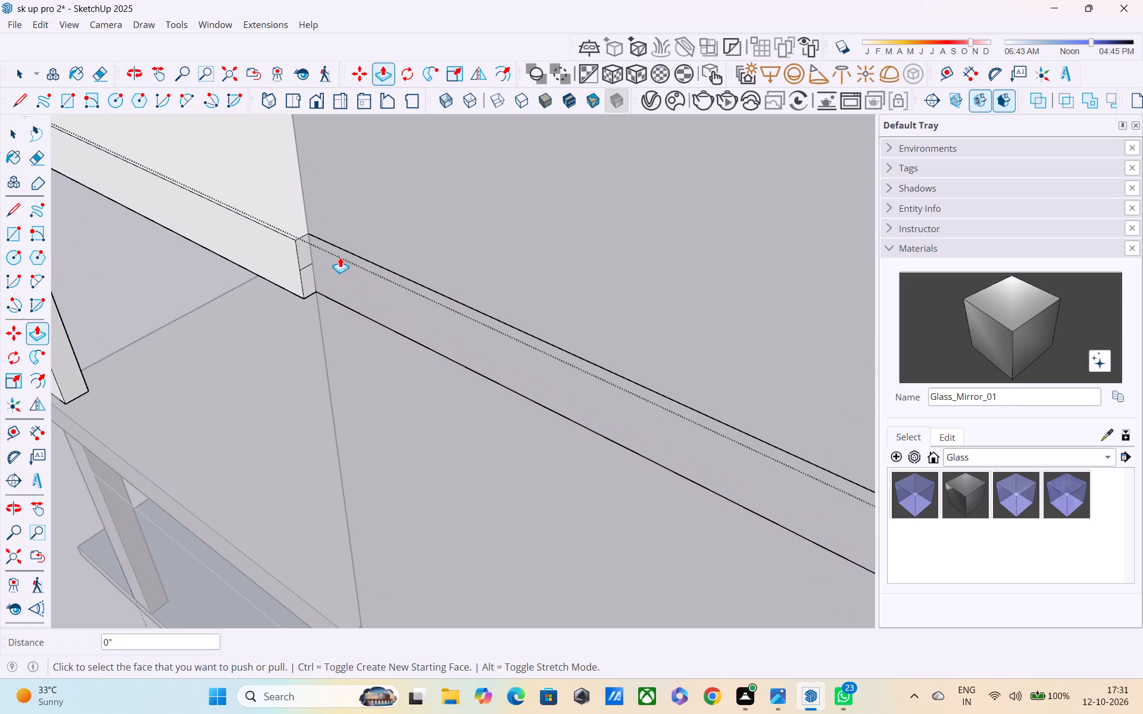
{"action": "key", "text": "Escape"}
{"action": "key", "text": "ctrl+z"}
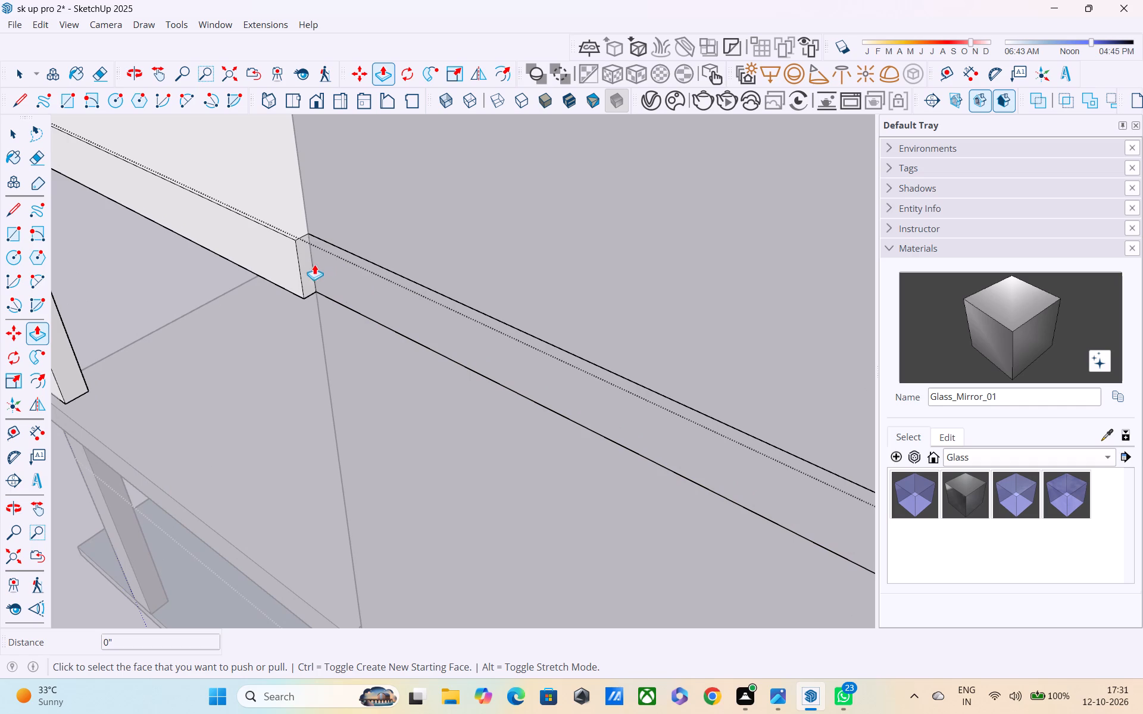
Extrude the full end face of the roof slab edge along the solid front wall by about 1 5/8" and another 3' 8 3/8".
{"action": "scroll", "coordinate": [307, 265], "scroll_direction": "up", "scroll_amount": 2}
{"action": "left_click_drag", "start_coordinate": [307, 265], "coordinate": [313, 270]}
{"action": "scroll", "coordinate": [413, 311], "scroll_direction": "down", "scroll_amount": 4}
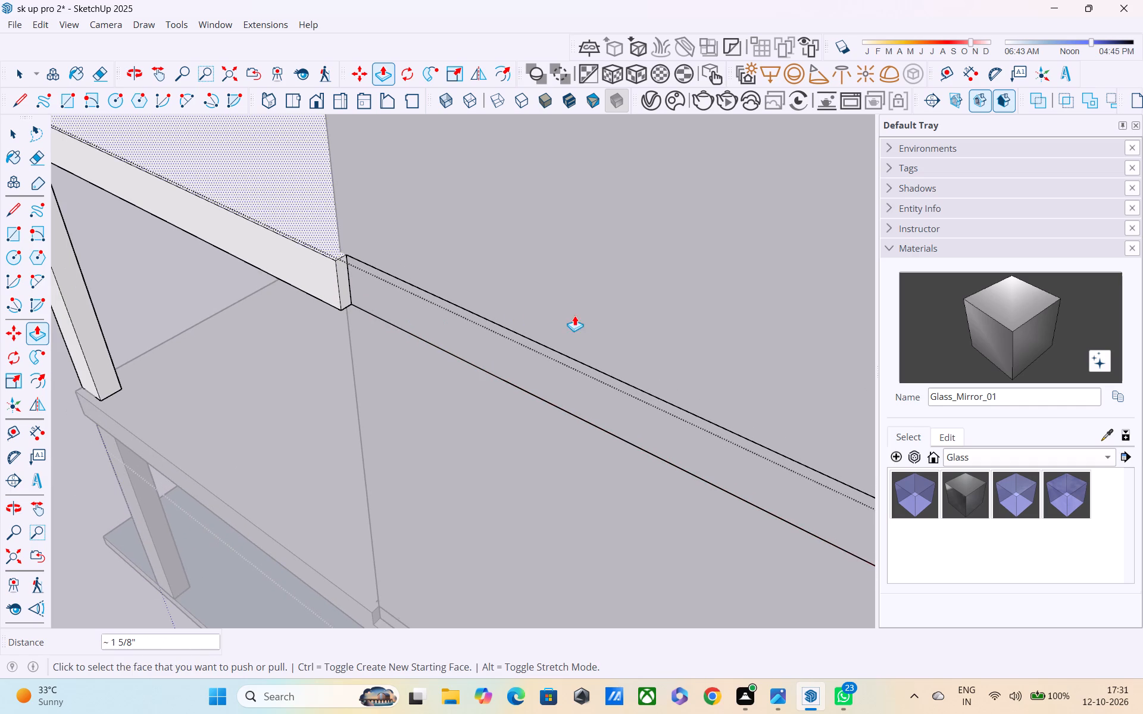
{"action": "middle_click_drag", "start_coordinate": [369, 314], "coordinate": [432, 302]}
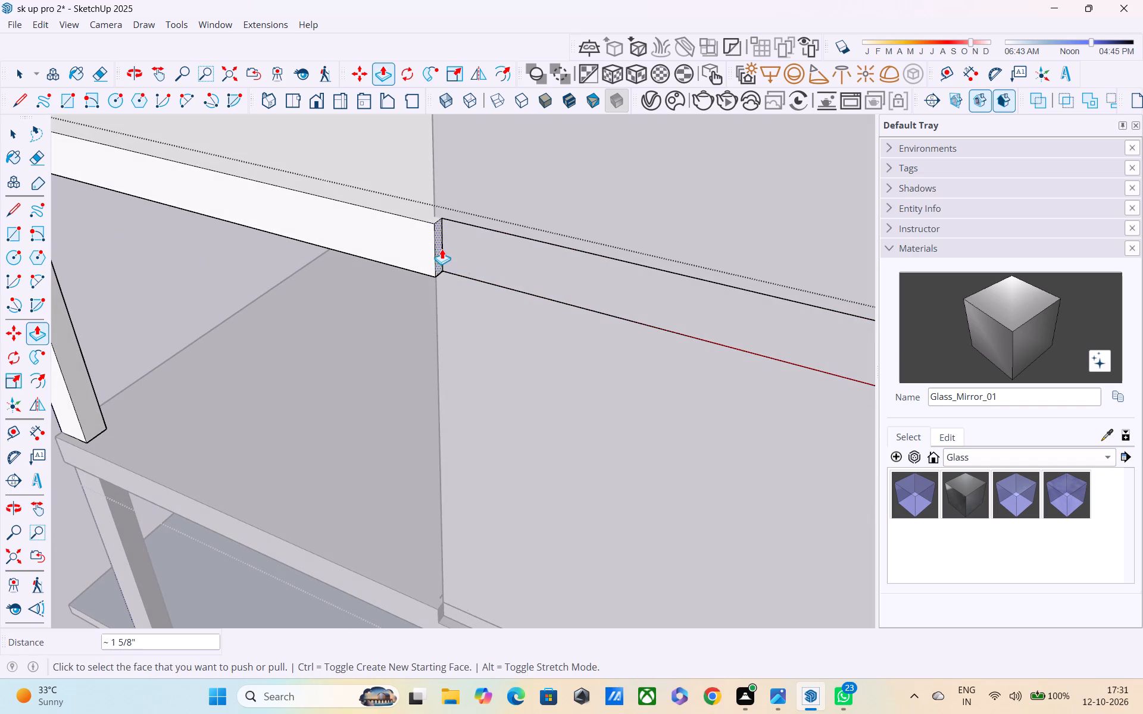
{"action": "left_click_drag", "start_coordinate": [439, 244], "coordinate": [656, 278]}
Extrude the roof slab edge's end face further along the solid front wall by about 1' 9 13/16".
{"action": "scroll", "coordinate": [658, 277], "scroll_direction": "down", "scroll_amount": 5}
{"action": "middle_click_drag", "start_coordinate": [698, 308], "coordinate": [731, 303]}
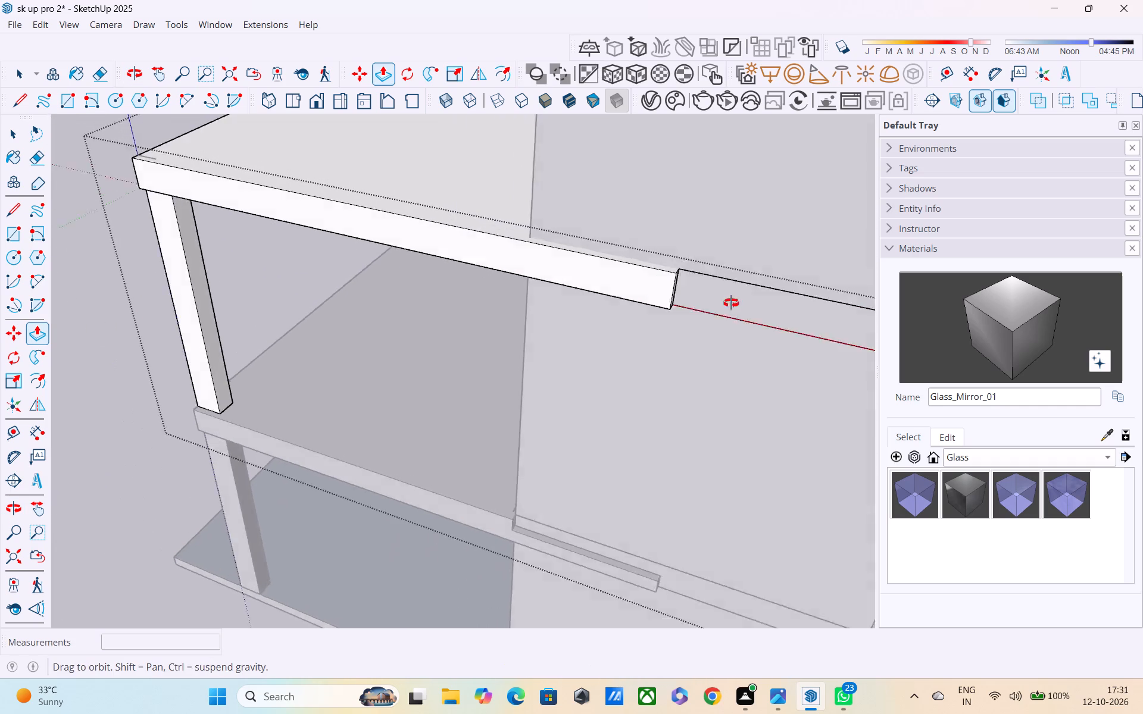
{"action": "middle_click_drag", "start_coordinate": [731, 303], "coordinate": [782, 277]}
{"action": "scroll", "coordinate": [782, 277], "scroll_direction": "up", "scroll_amount": 1}
{"action": "scroll", "coordinate": [782, 277], "scroll_direction": "down", "scroll_amount": 4}
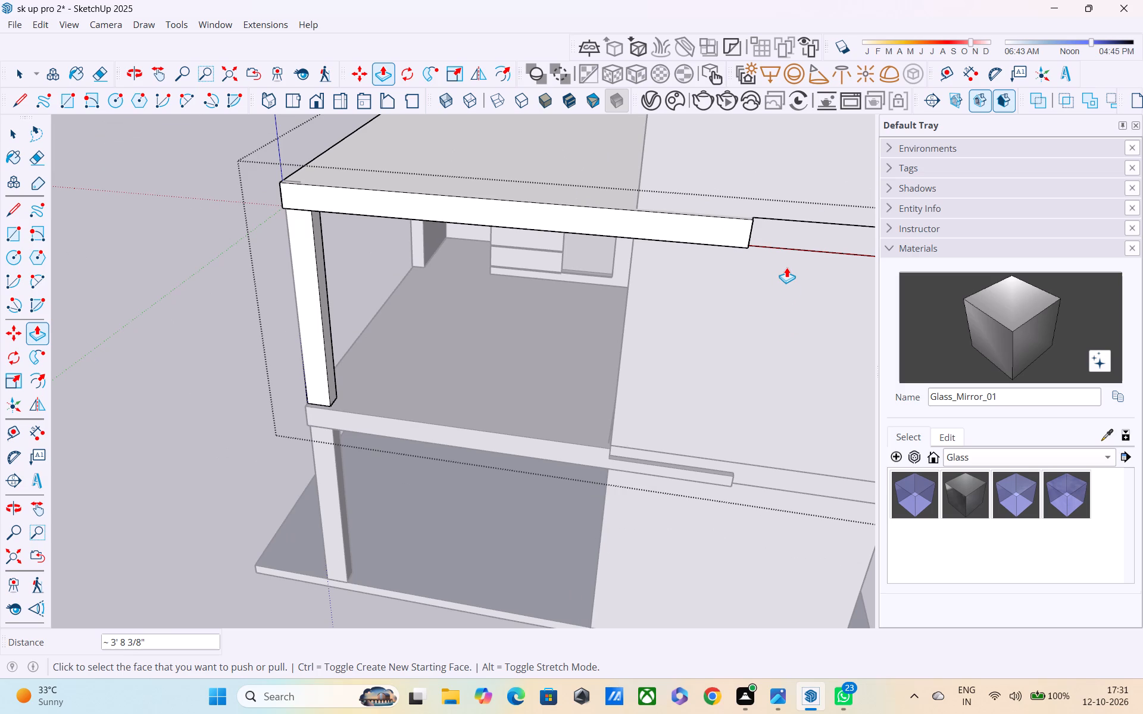
{"action": "middle_click_drag", "start_coordinate": [745, 229], "coordinate": [796, 210]}
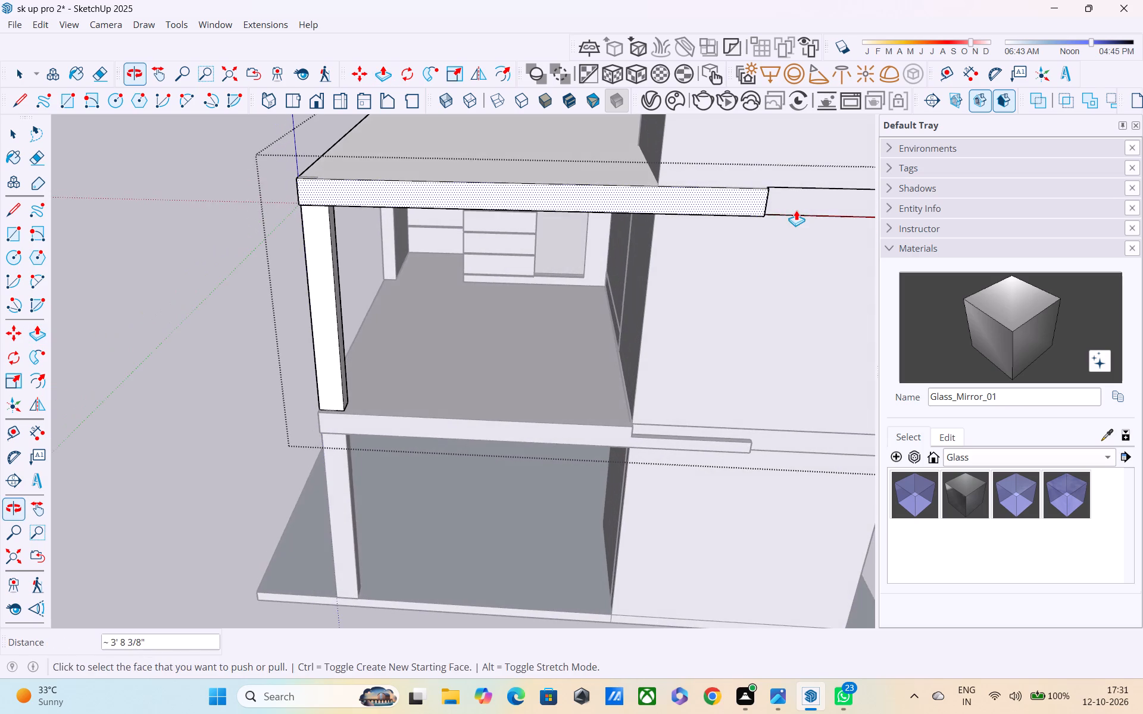
{"action": "middle_click_drag", "start_coordinate": [796, 209], "coordinate": [448, 249]}
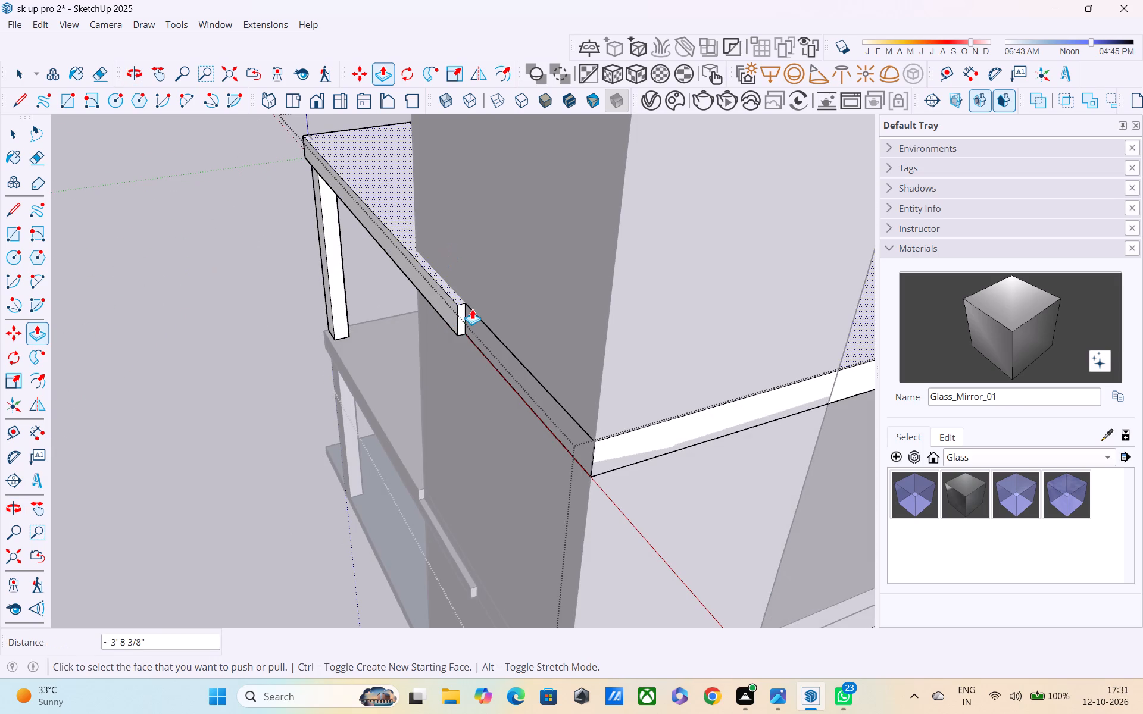
{"action": "scroll", "coordinate": [442, 318], "scroll_direction": "up", "scroll_amount": 5}
{"action": "middle_click_drag", "start_coordinate": [463, 293], "coordinate": [444, 248]}
{"action": "scroll", "coordinate": [457, 284], "scroll_direction": "up", "scroll_amount": 3}
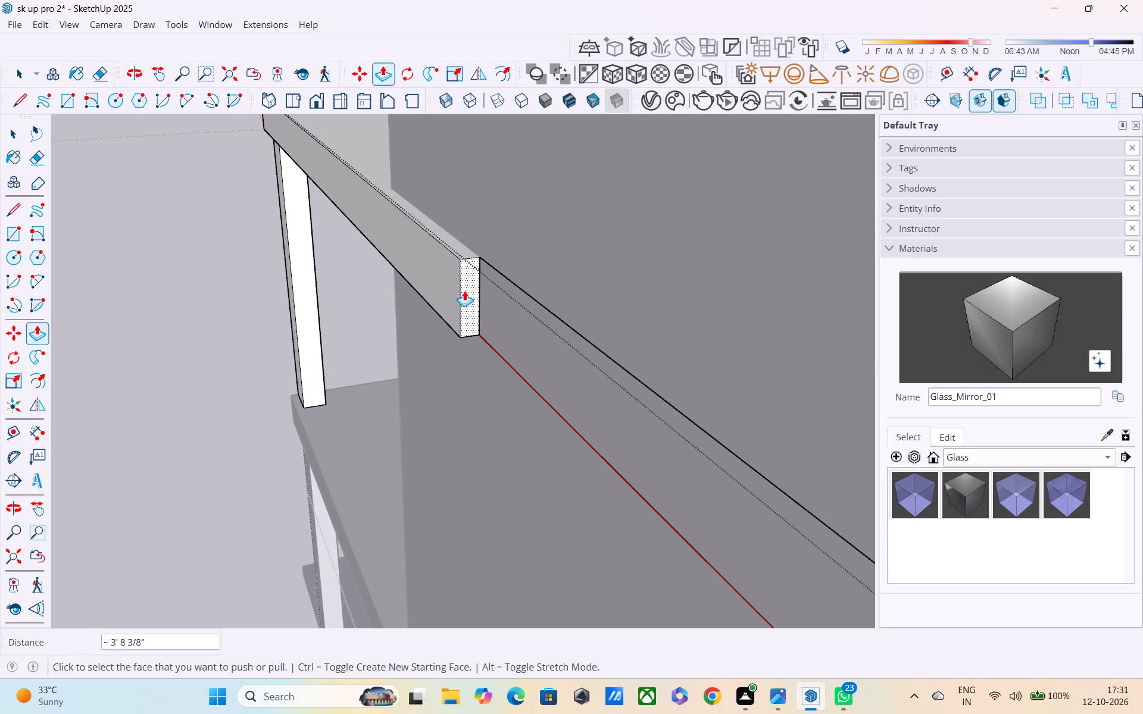
{"action": "left_click", "coordinate": [465, 290]}
{"action": "scroll", "coordinate": [504, 354], "scroll_direction": "down", "scroll_amount": 2}
{"action": "middle_click_drag", "start_coordinate": [514, 355], "coordinate": [724, 289]}
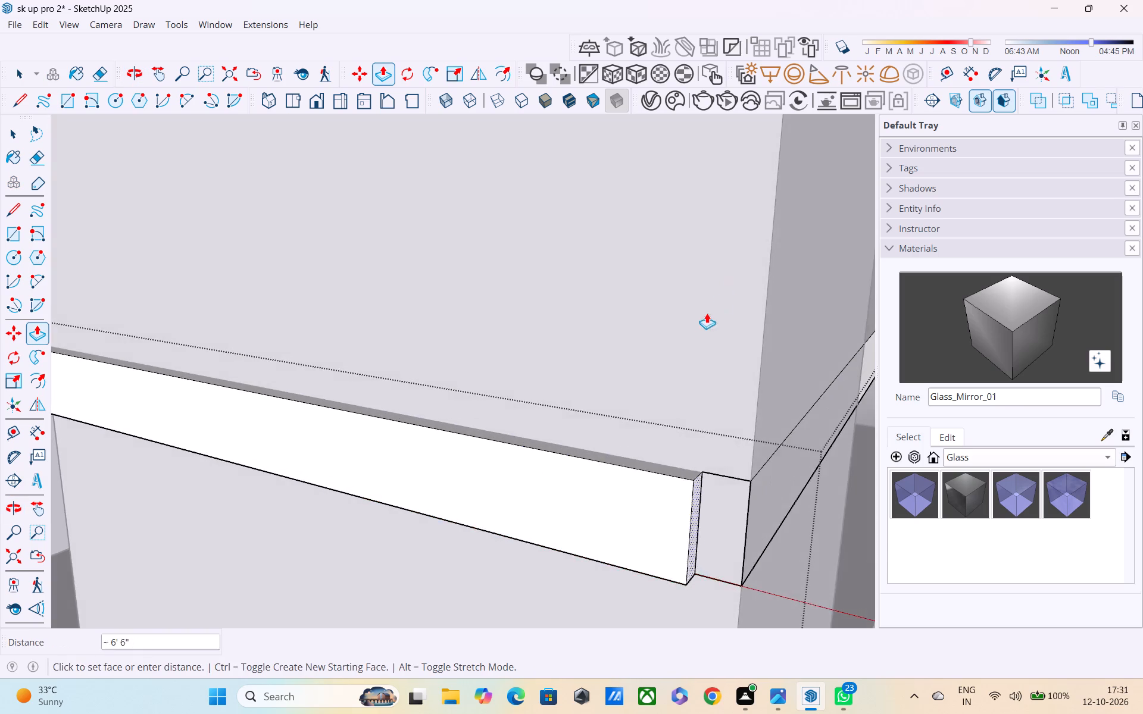
{"action": "scroll", "coordinate": [699, 321], "scroll_direction": "down", "scroll_amount": 3}
{"action": "middle_click_drag", "start_coordinate": [544, 402], "coordinate": [602, 221], "text": "shift"}
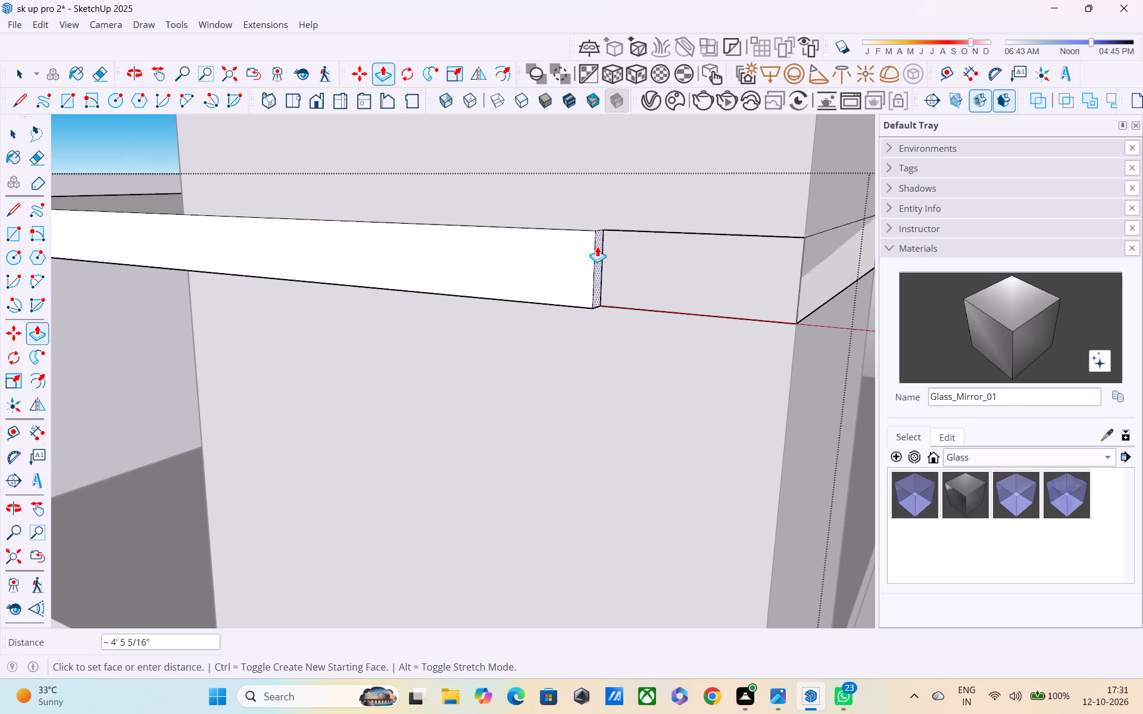
{"action": "scroll", "coordinate": [595, 252], "scroll_direction": "down", "scroll_amount": 4}
{"action": "middle_click_drag", "start_coordinate": [484, 392], "coordinate": [583, 322]}
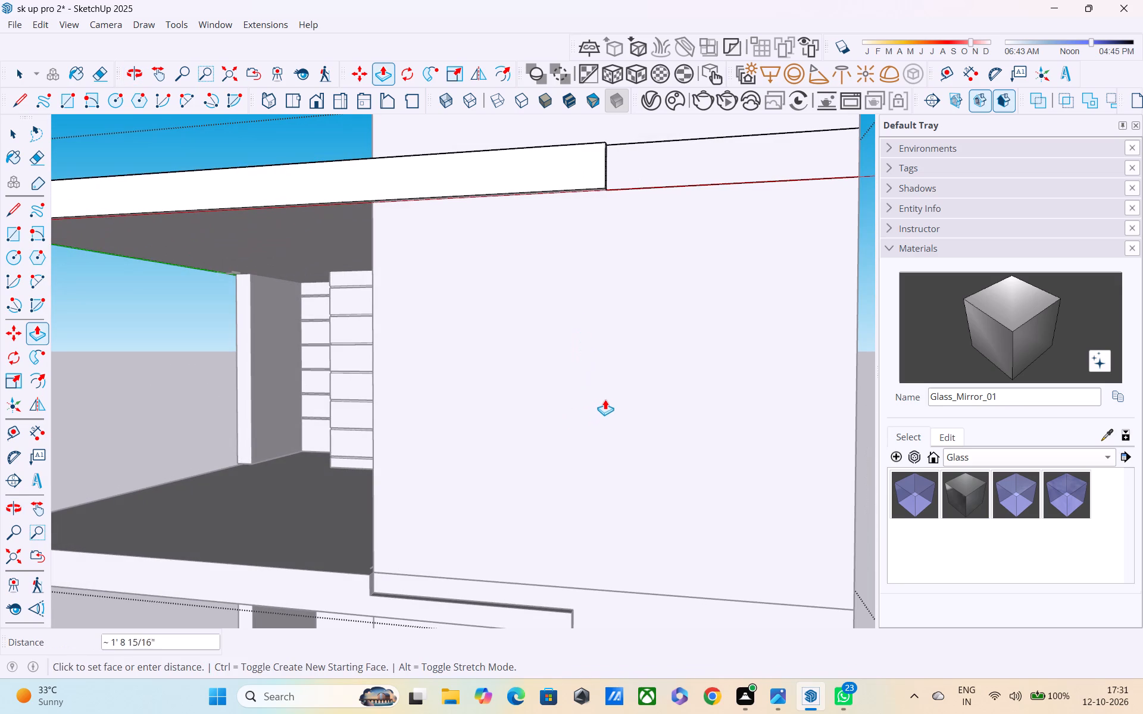
{"action": "scroll", "coordinate": [606, 399], "scroll_direction": "down", "scroll_amount": 1}
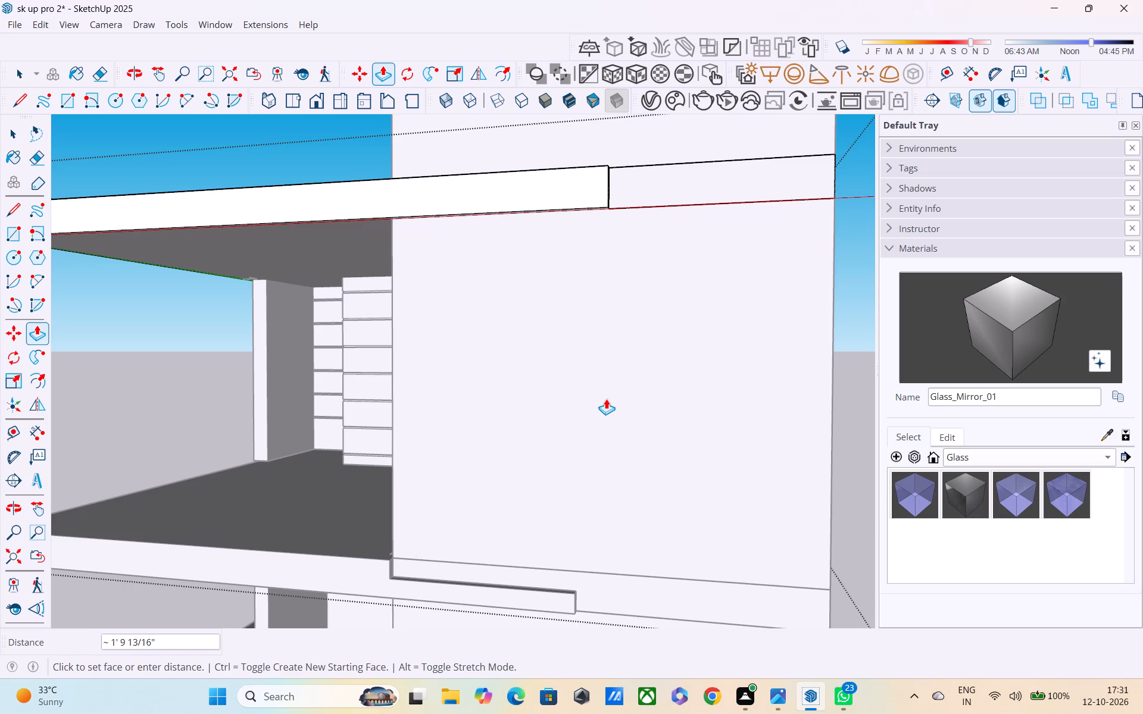
{"action": "middle_click_drag", "start_coordinate": [606, 399], "coordinate": [689, 412]}
{"action": "left_click", "coordinate": [689, 412]}
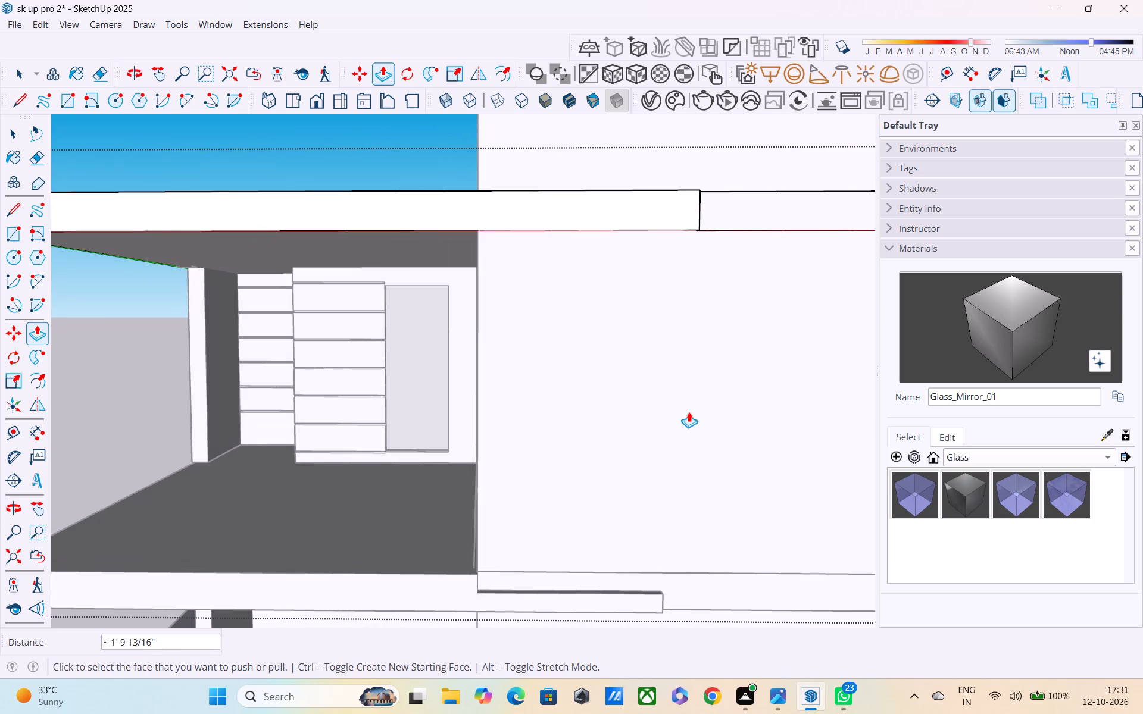
{"action": "key", "text": "Escape"}
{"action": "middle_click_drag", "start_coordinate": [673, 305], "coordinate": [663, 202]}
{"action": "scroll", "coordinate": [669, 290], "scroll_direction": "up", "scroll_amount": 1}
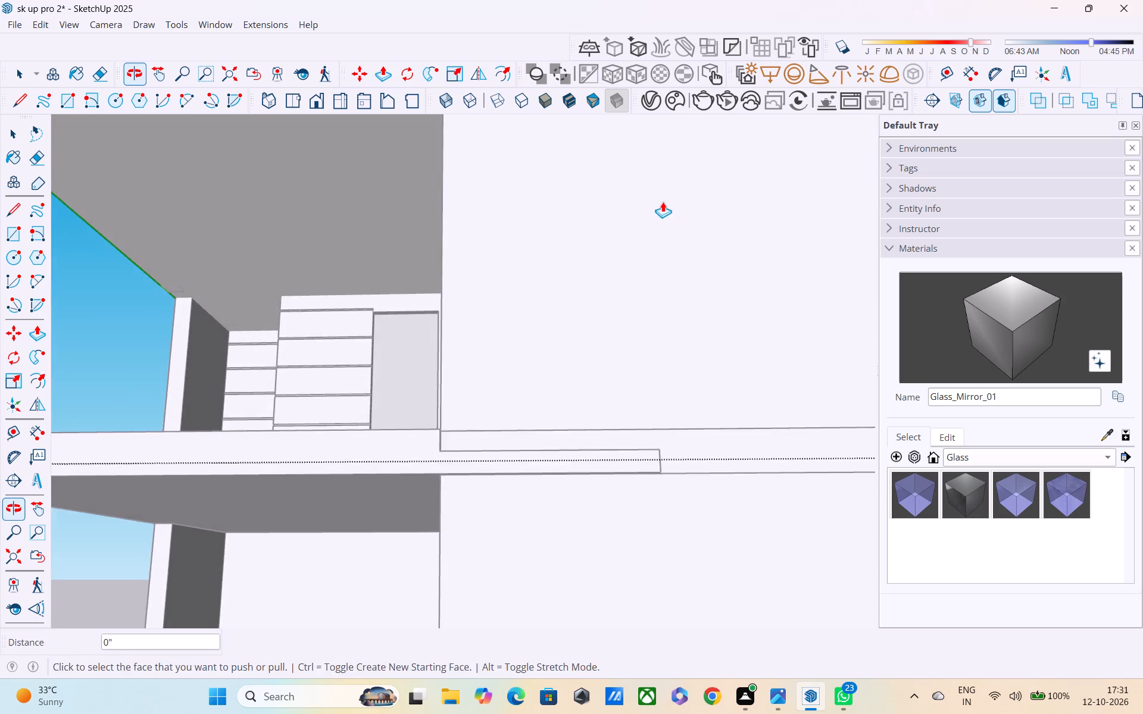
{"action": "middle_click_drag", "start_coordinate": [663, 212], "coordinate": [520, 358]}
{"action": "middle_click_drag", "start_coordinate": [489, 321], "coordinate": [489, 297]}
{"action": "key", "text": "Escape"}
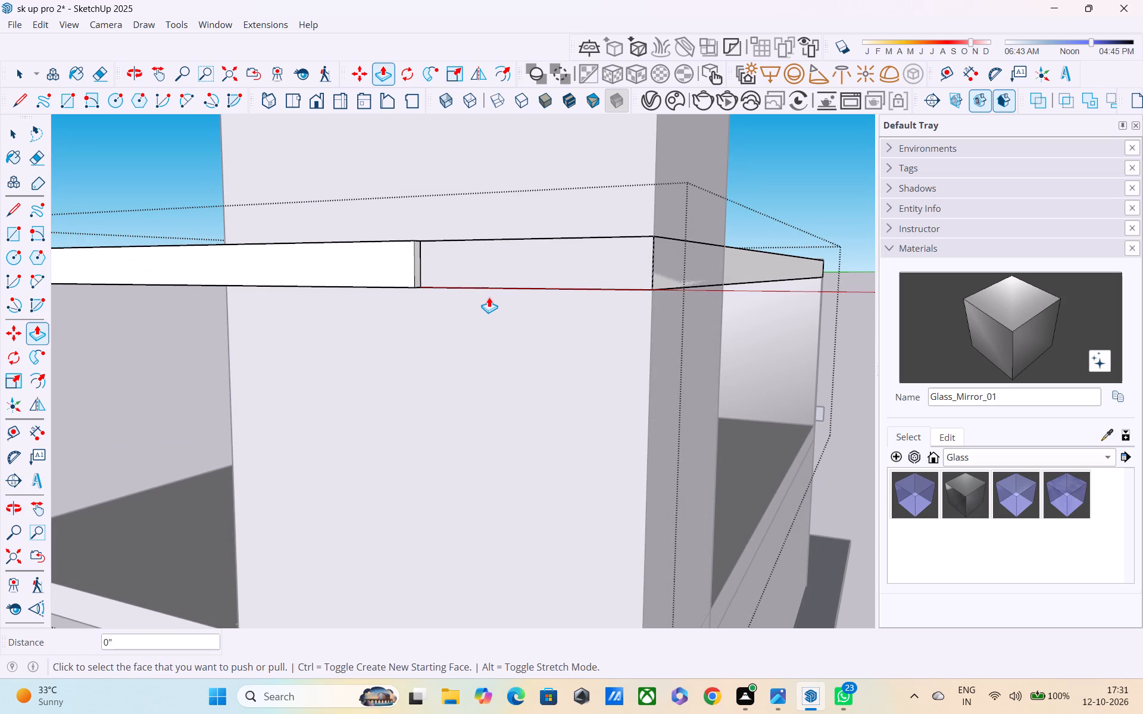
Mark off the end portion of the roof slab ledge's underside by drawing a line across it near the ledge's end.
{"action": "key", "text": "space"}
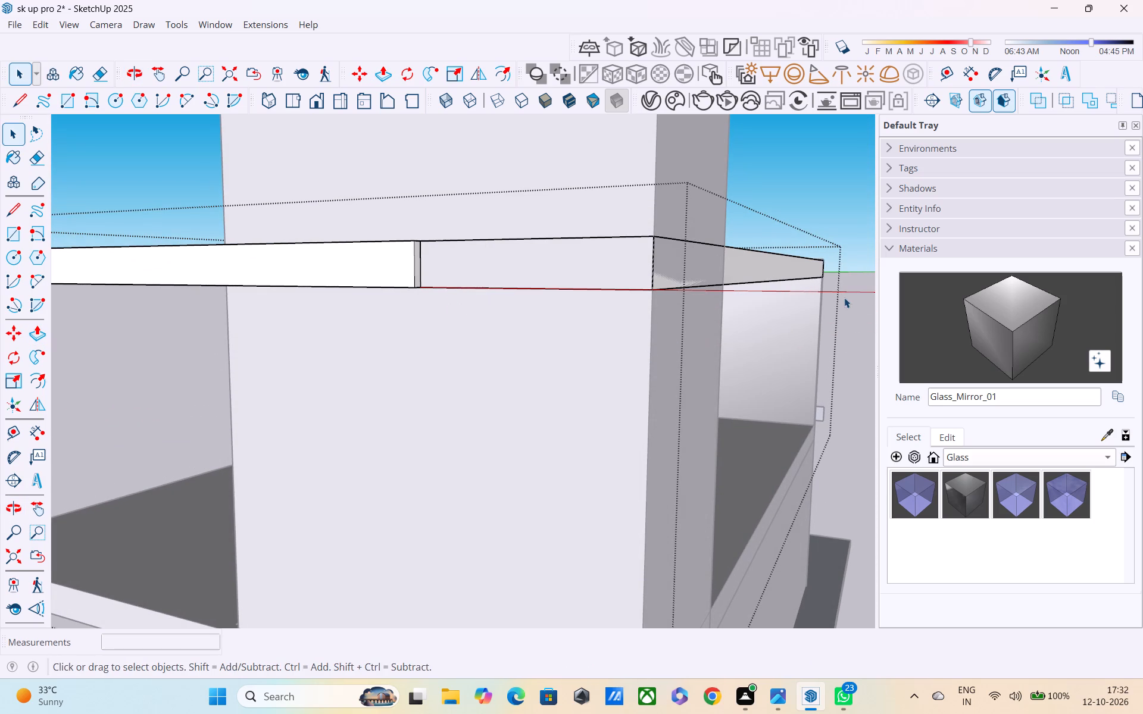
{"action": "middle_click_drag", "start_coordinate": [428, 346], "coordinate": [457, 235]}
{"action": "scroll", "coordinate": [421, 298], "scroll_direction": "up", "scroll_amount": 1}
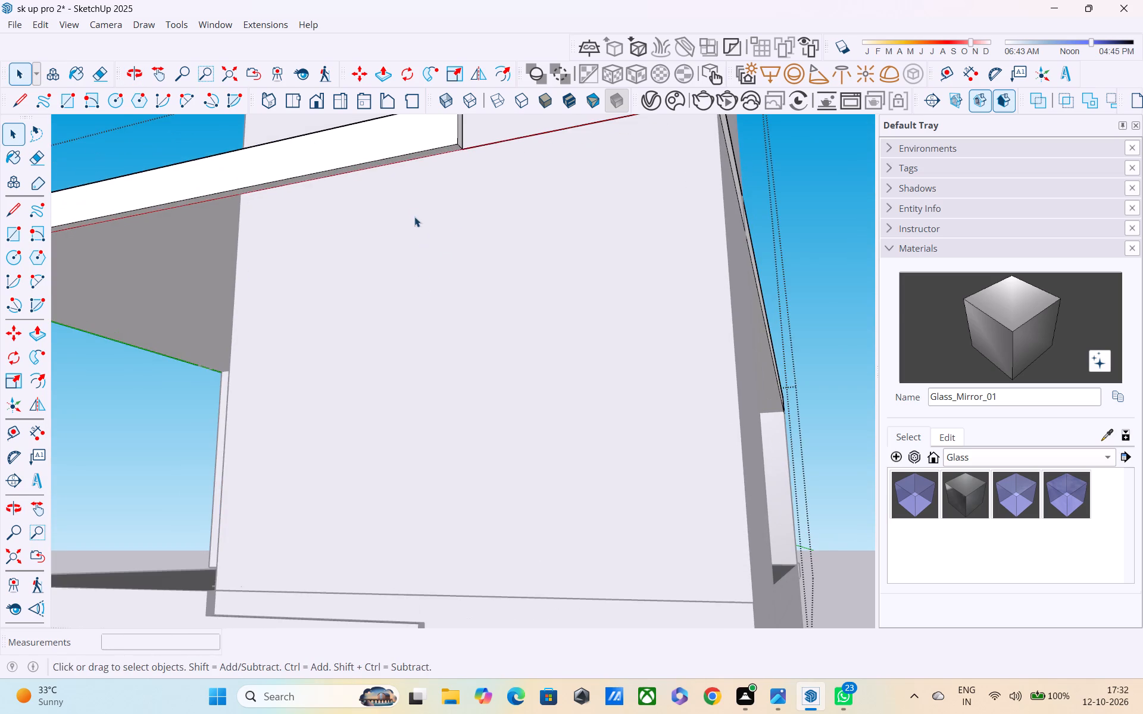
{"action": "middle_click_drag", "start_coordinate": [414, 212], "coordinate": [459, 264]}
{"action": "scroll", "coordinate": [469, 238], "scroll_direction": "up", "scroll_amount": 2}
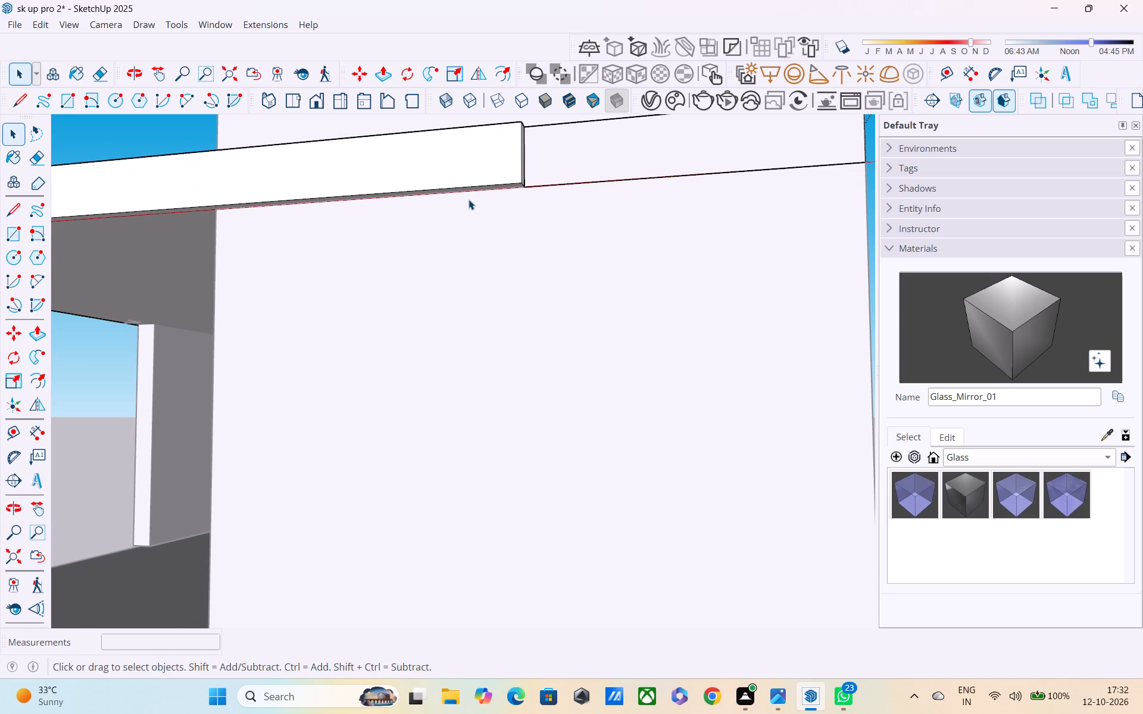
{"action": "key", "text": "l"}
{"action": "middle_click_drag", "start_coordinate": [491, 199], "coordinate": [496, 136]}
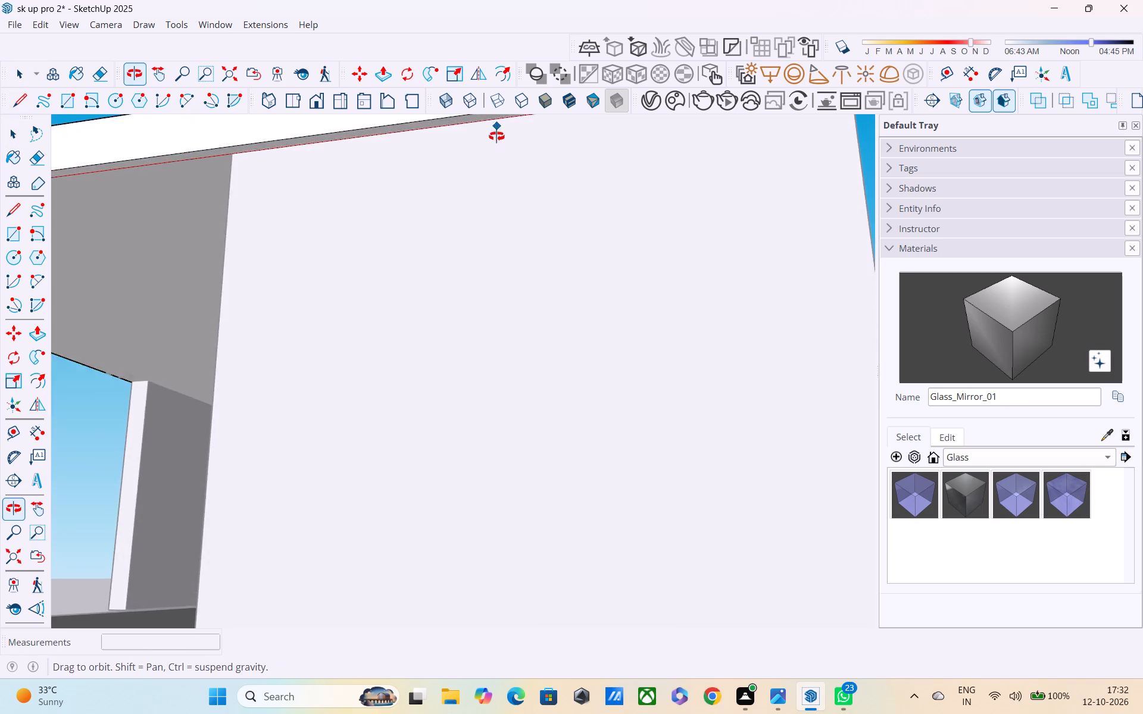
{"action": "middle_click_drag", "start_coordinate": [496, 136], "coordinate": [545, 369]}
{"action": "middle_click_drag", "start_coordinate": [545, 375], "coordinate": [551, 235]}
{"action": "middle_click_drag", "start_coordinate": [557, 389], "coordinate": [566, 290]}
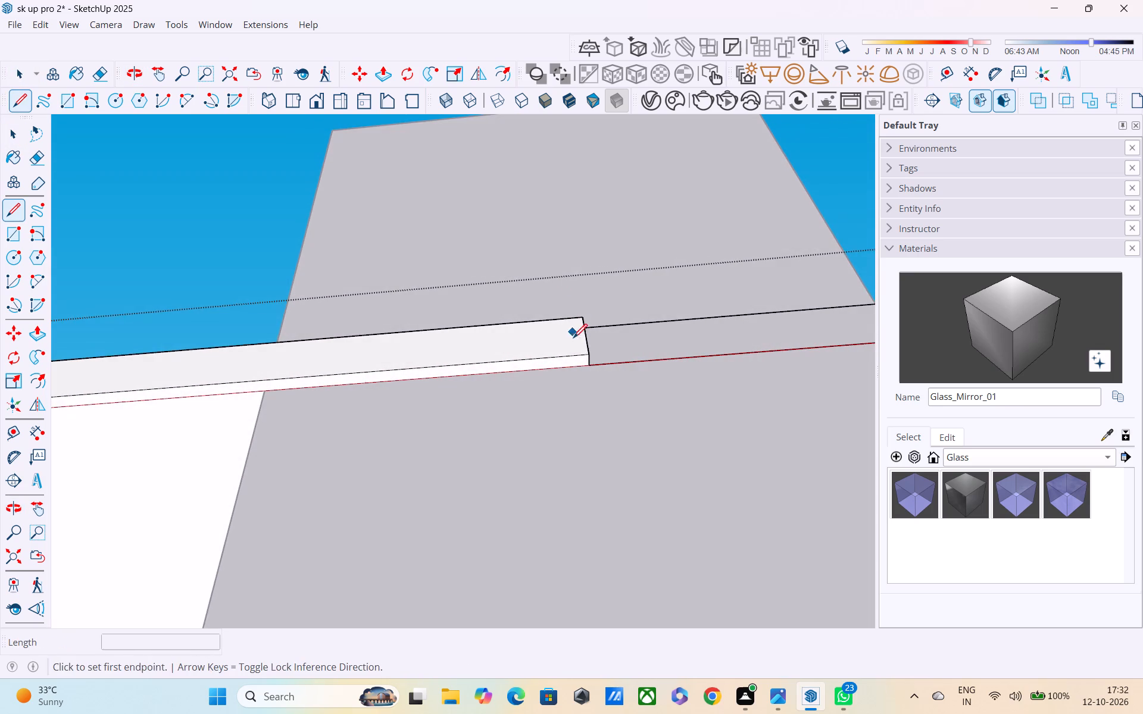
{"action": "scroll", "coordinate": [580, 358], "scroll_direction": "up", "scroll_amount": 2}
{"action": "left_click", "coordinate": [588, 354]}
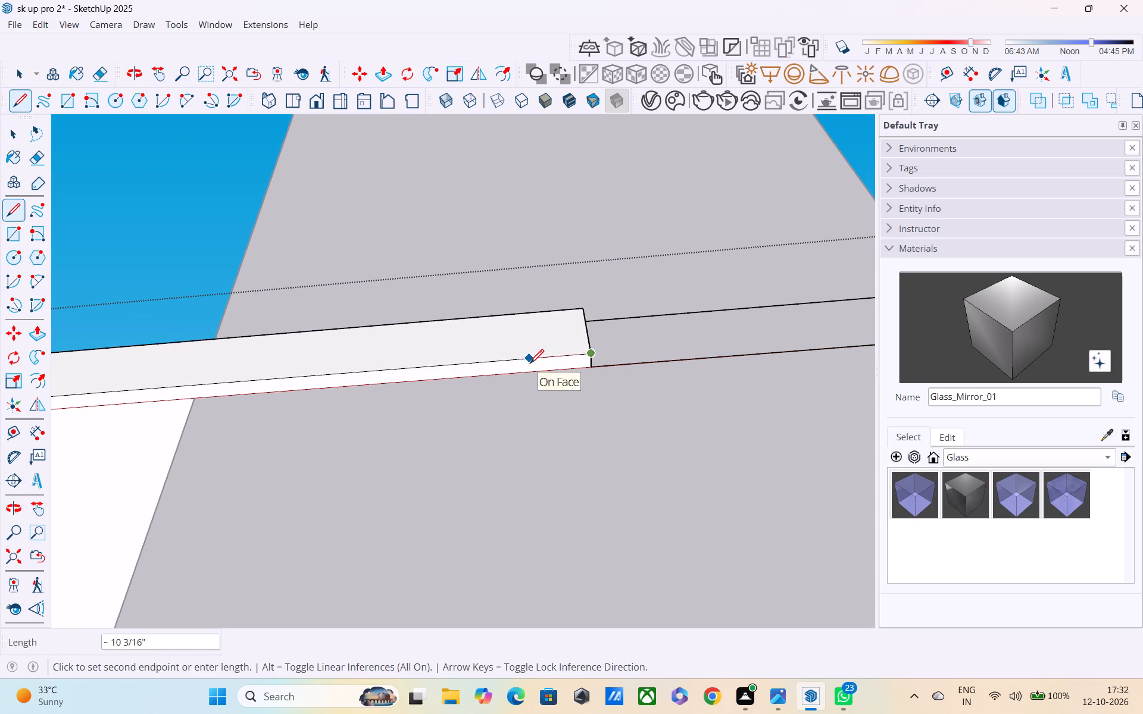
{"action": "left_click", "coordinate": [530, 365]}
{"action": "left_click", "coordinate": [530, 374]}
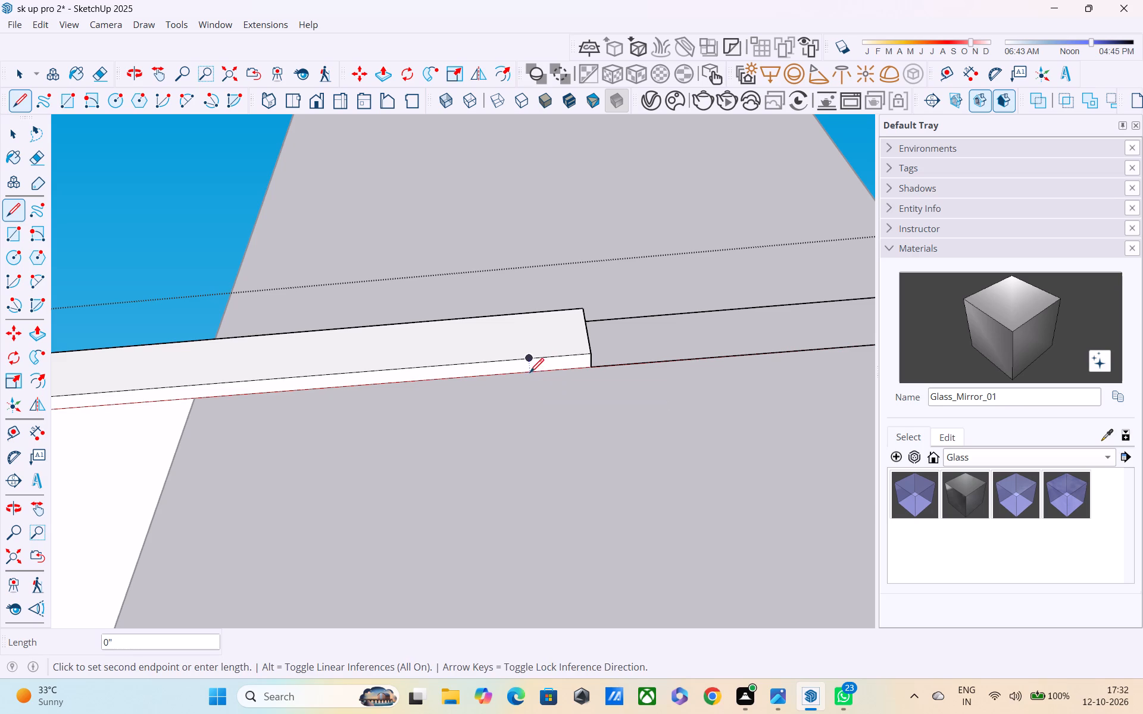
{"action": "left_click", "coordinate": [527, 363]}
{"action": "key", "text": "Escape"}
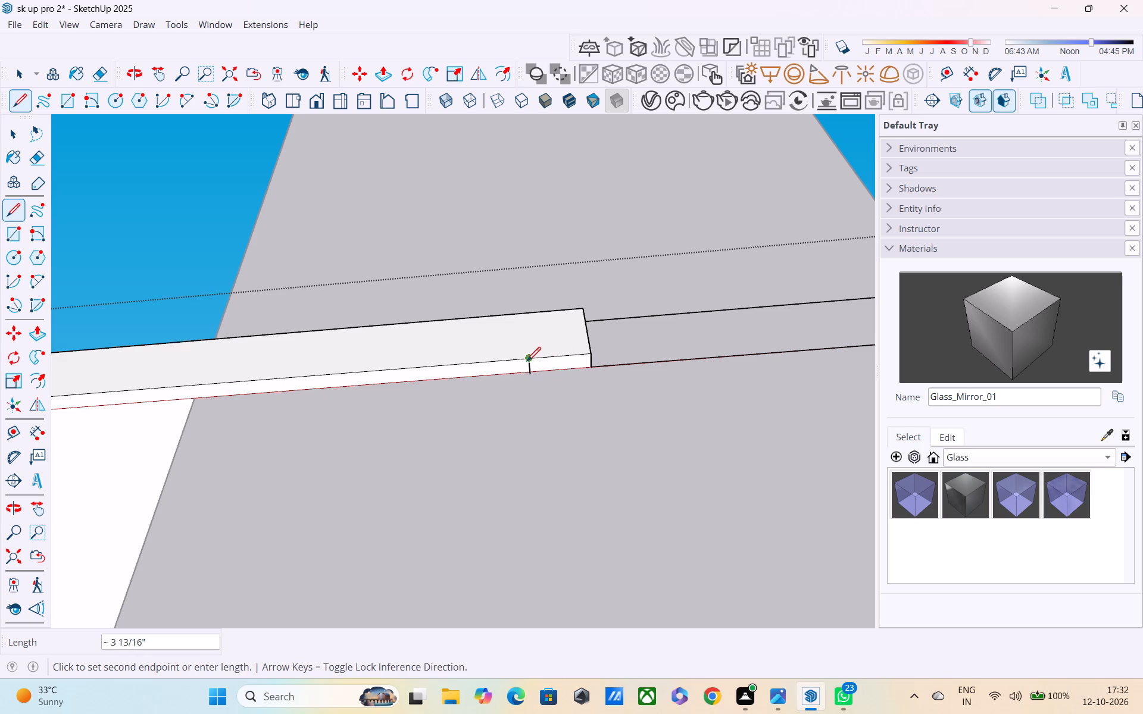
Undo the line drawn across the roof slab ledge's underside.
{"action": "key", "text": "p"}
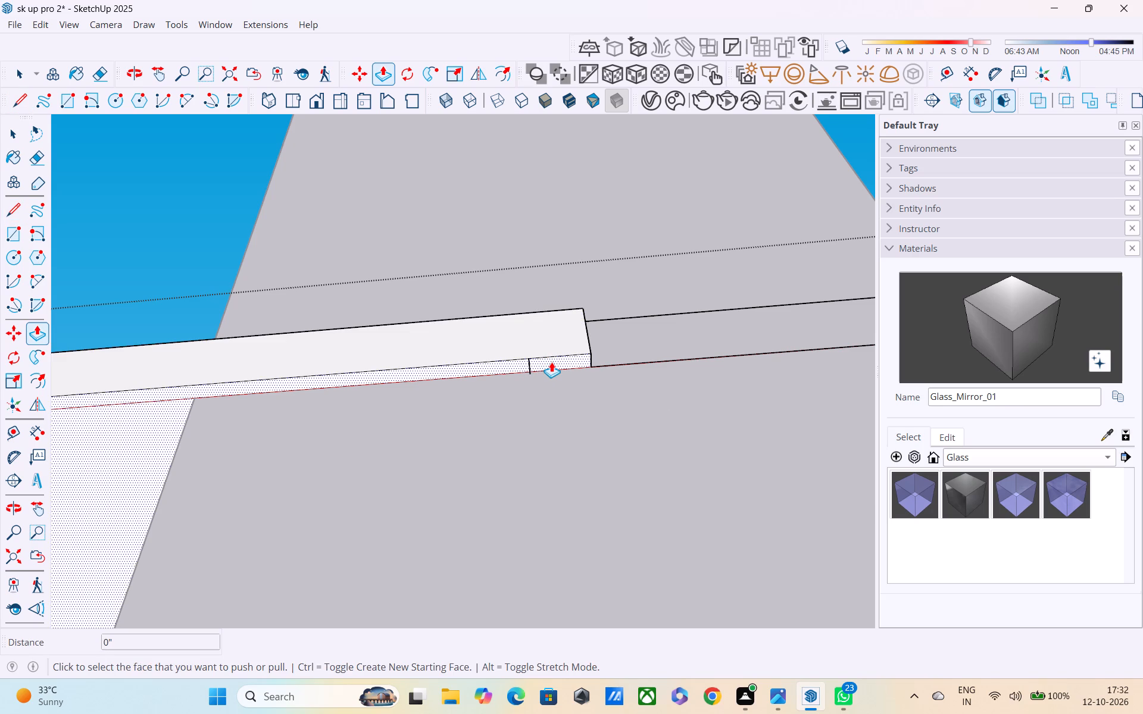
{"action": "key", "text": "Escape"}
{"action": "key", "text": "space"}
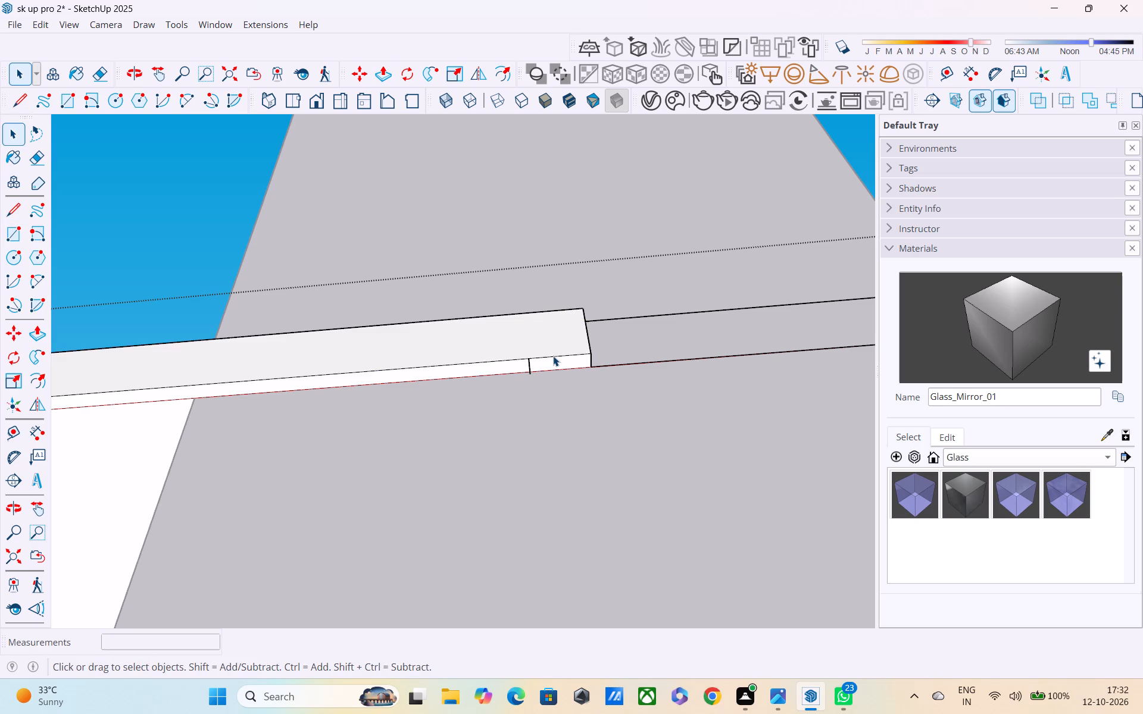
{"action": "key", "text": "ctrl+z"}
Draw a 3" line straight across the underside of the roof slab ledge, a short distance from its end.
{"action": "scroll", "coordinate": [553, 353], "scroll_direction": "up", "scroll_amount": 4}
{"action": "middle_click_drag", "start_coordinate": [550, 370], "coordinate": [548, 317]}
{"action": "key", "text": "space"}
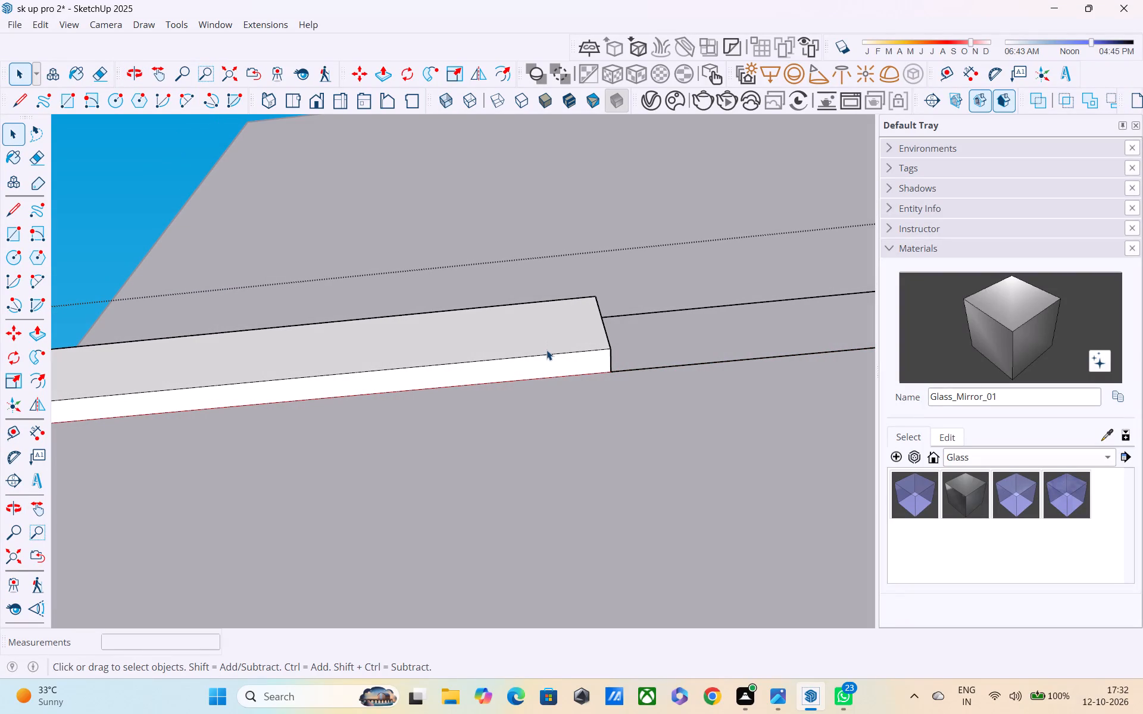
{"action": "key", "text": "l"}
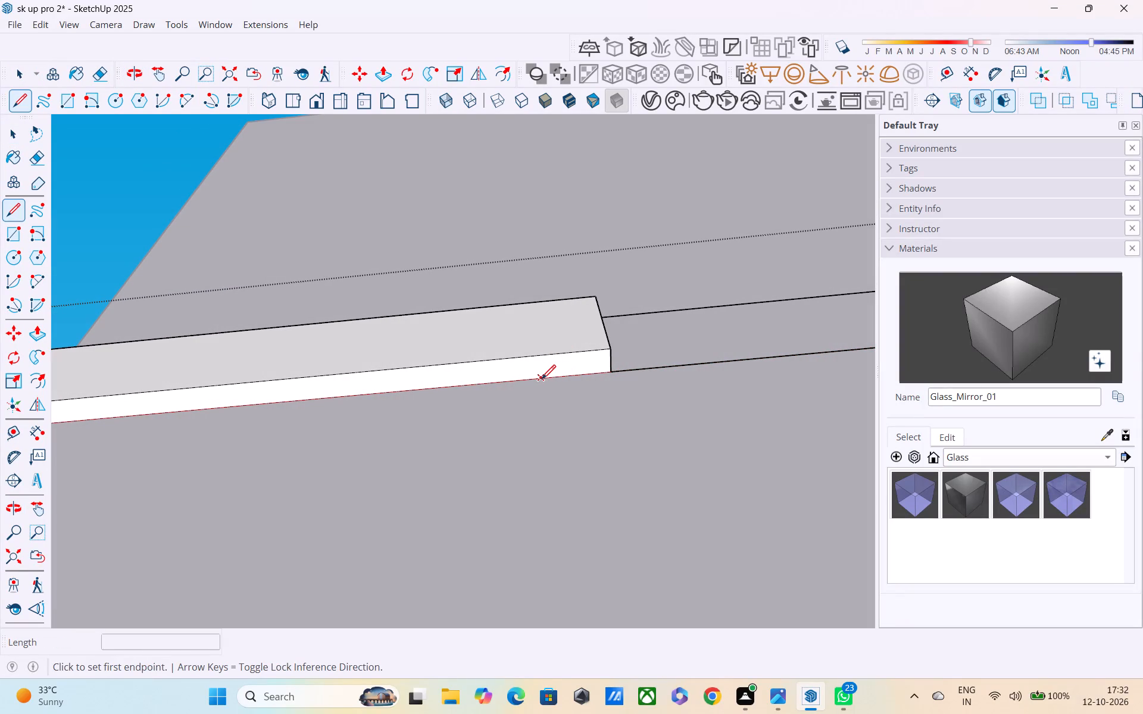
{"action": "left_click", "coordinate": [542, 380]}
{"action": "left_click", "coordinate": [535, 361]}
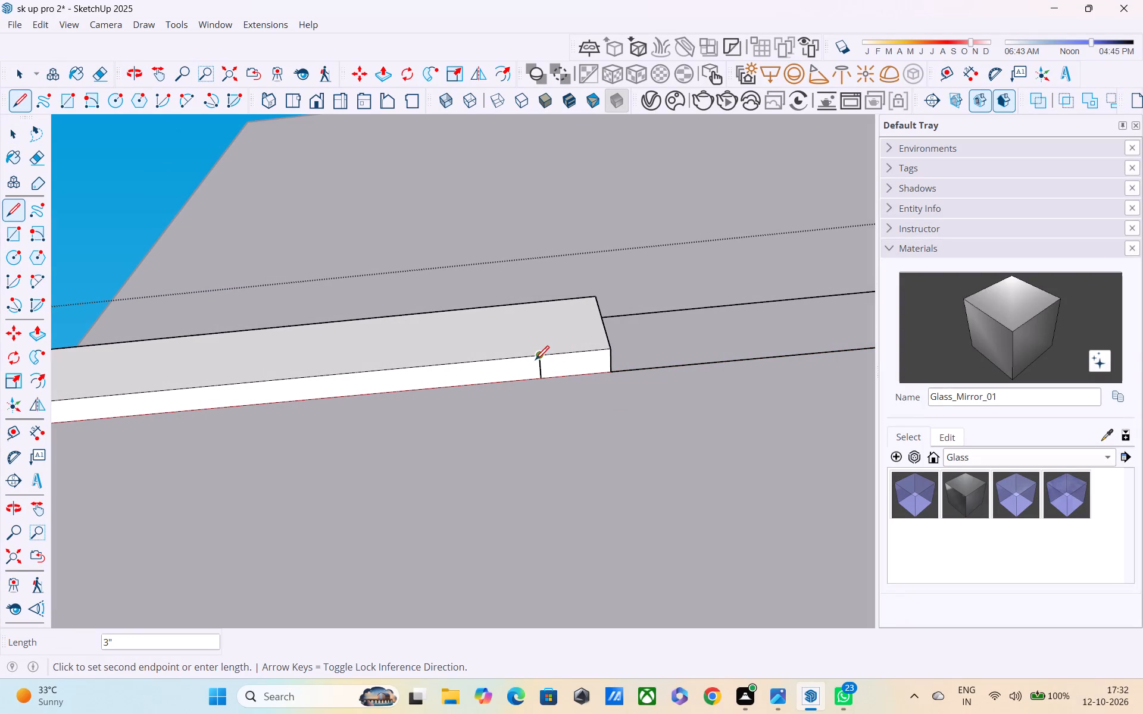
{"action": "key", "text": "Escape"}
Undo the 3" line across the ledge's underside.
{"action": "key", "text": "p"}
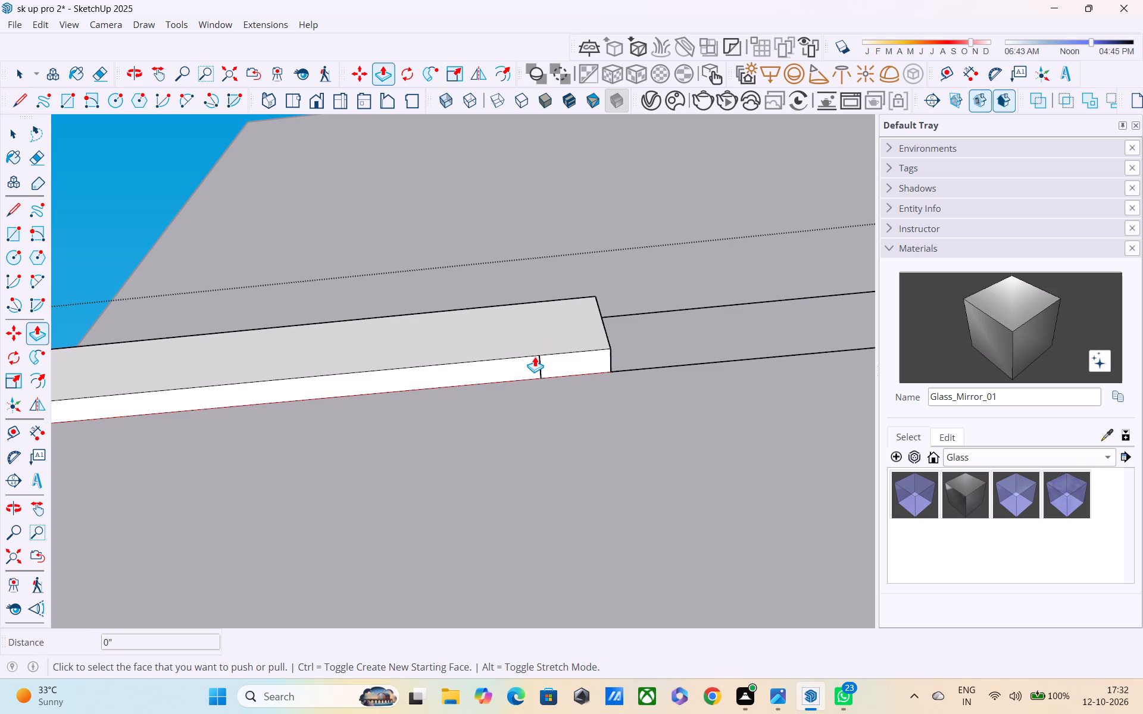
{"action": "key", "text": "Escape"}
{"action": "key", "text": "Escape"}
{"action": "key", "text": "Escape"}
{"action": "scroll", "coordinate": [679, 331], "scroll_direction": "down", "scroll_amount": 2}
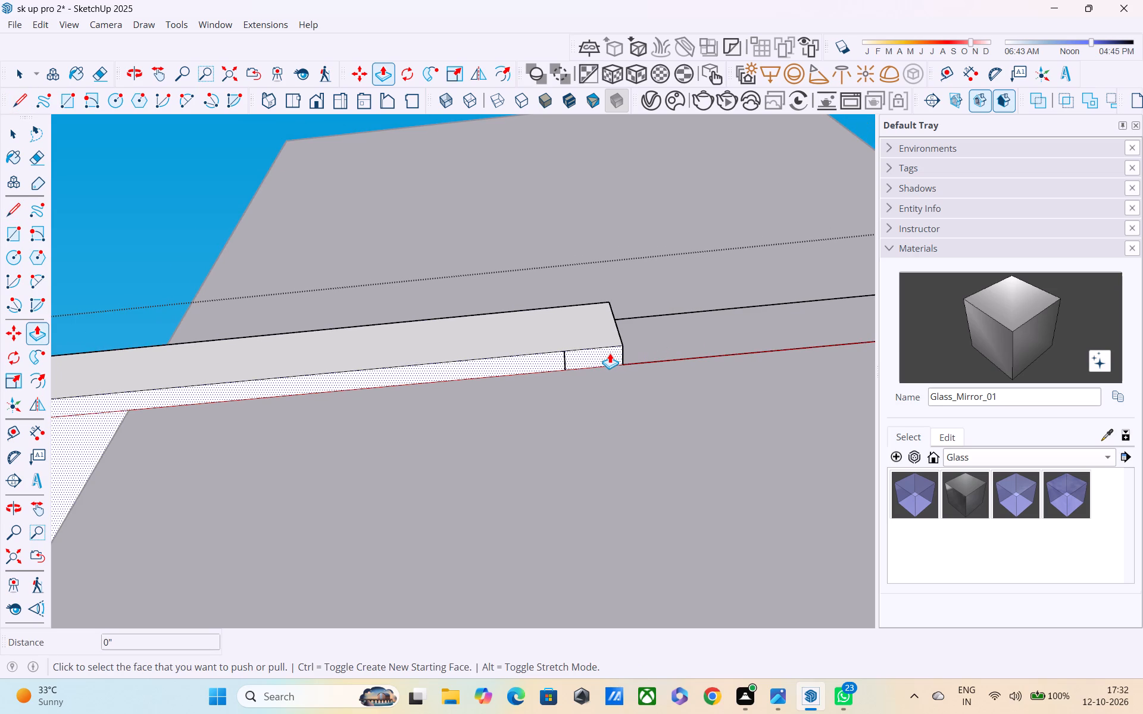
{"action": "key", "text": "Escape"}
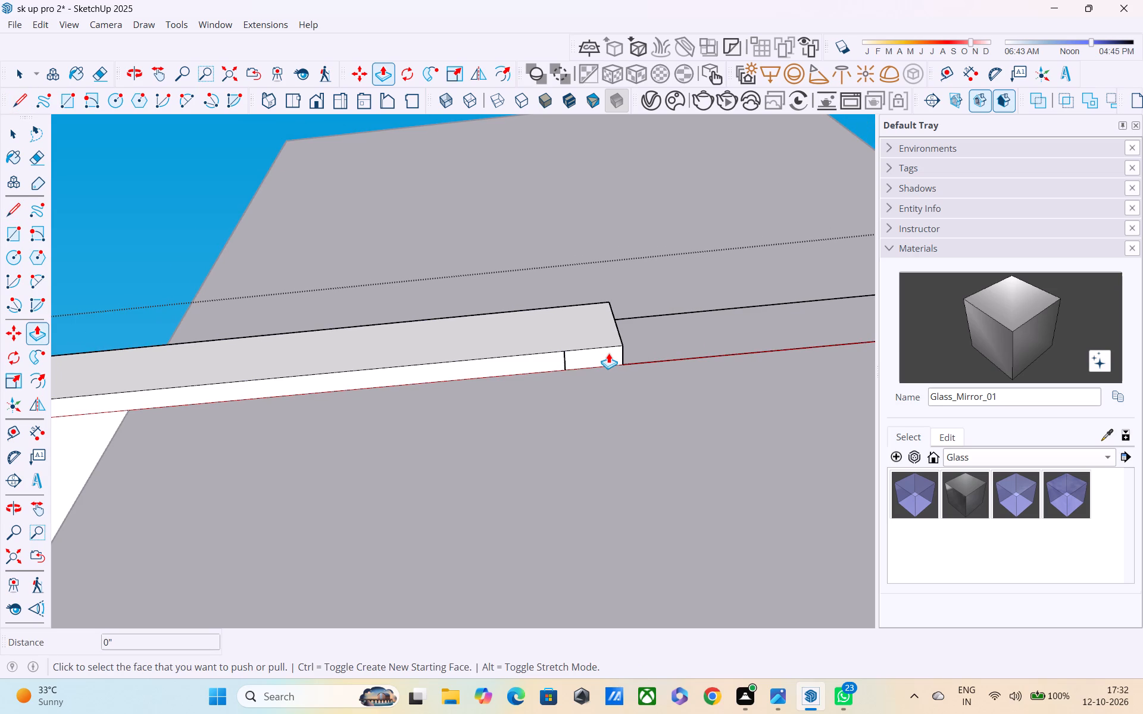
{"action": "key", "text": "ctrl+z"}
Close the open group and outline the end portion of the roof ledge's underside with lines along its front edge and across to the wall.
{"action": "key", "text": "Escape"}
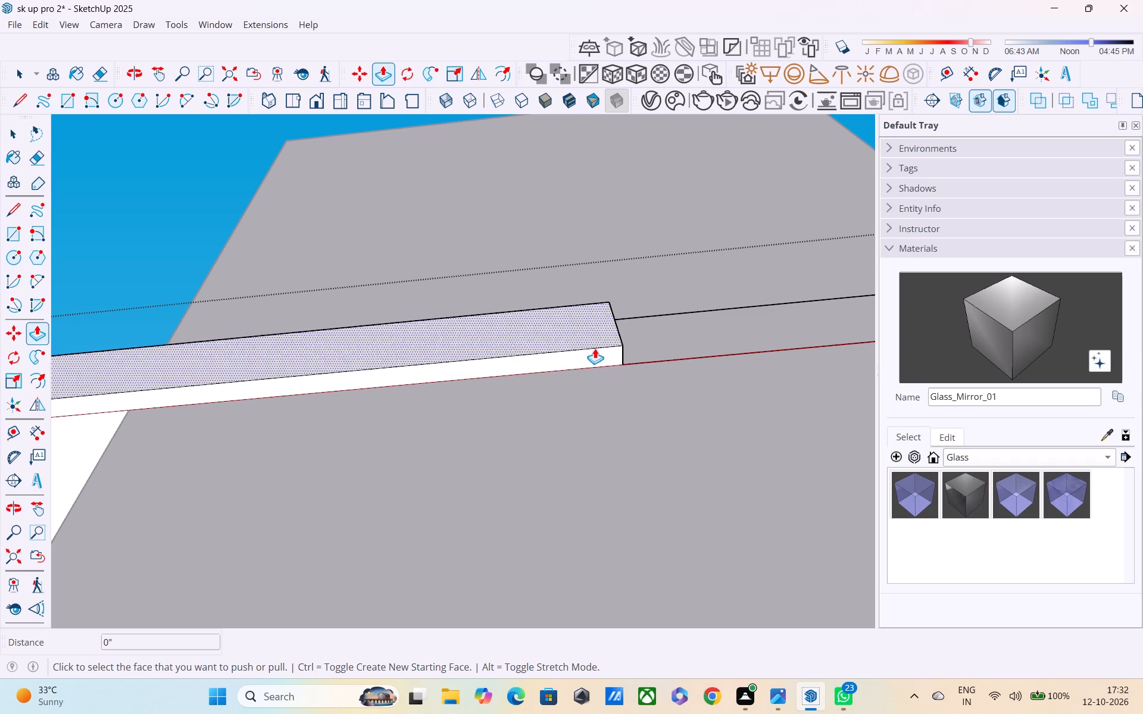
{"action": "key", "text": "space"}
{"action": "triple_click", "coordinate": [592, 351]}
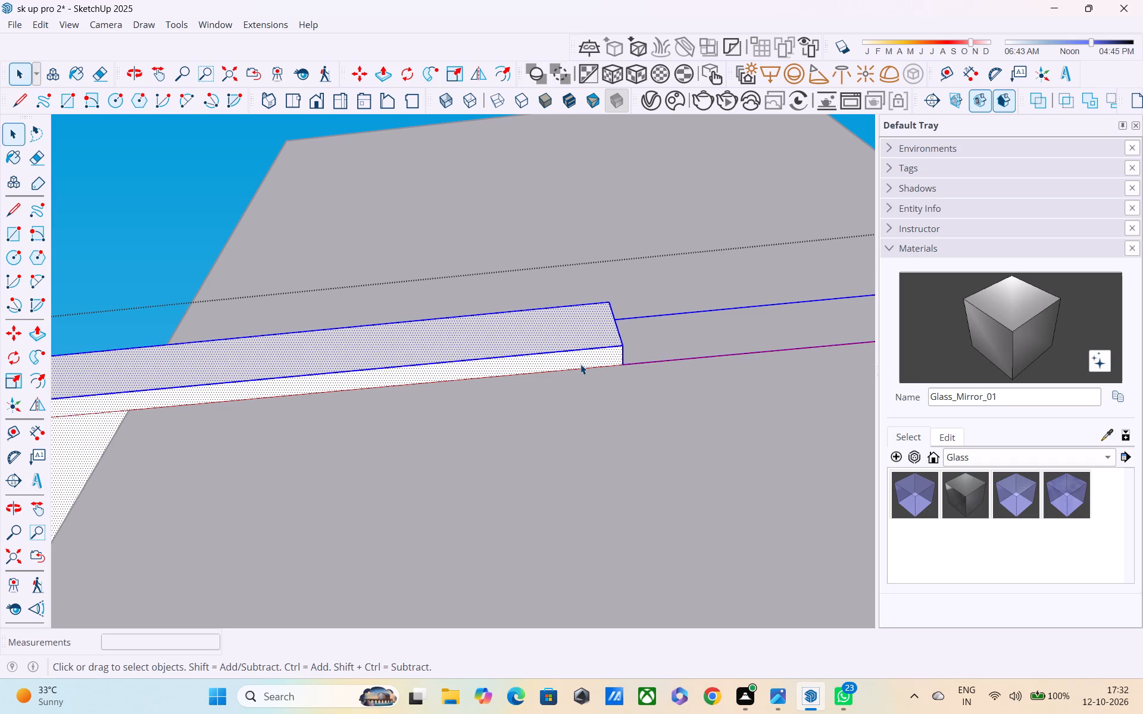
{"action": "triple_click", "coordinate": [580, 364]}
{"action": "key", "text": "Escape"}
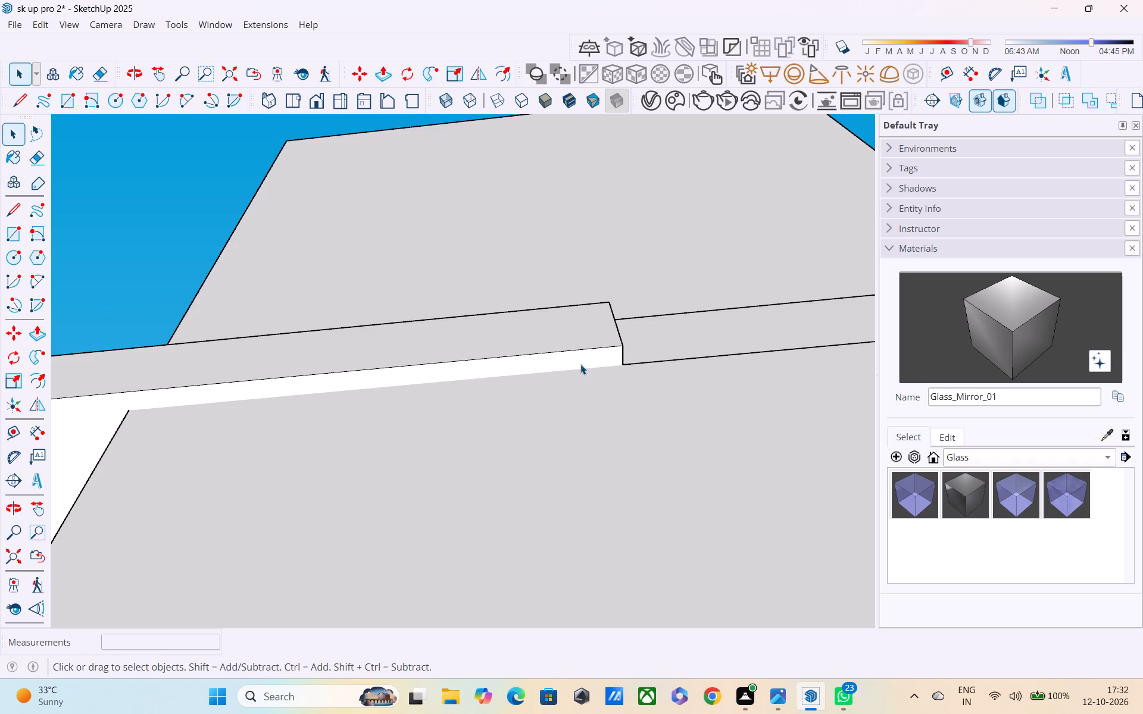
{"action": "middle_click_drag", "start_coordinate": [579, 365], "coordinate": [565, 281]}
{"action": "scroll", "coordinate": [561, 358], "scroll_direction": "up", "scroll_amount": 2}
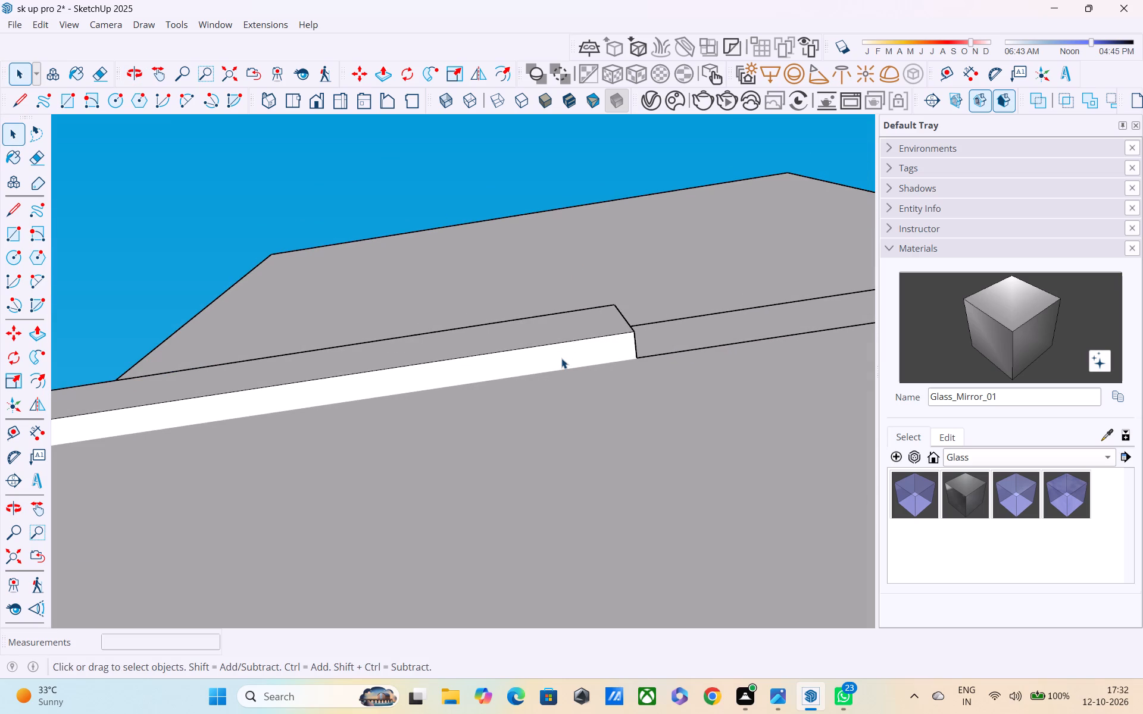
{"action": "key", "text": "l"}
{"action": "left_click", "coordinate": [630, 336]}
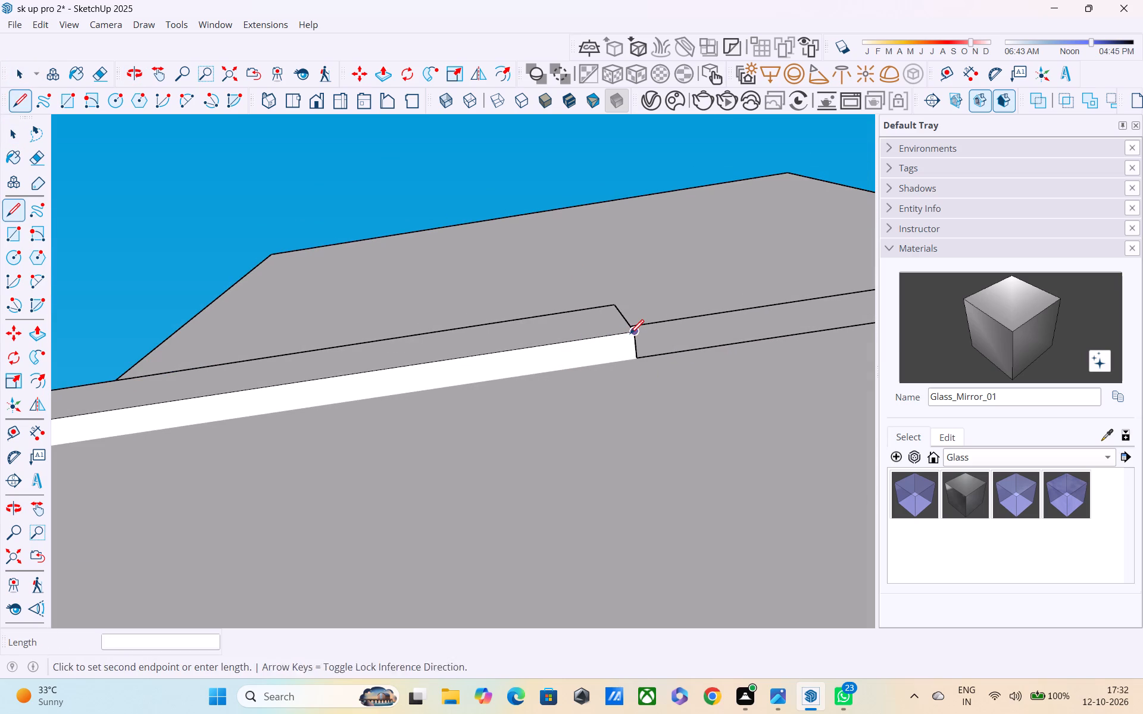
{"action": "left_click", "coordinate": [569, 346]}
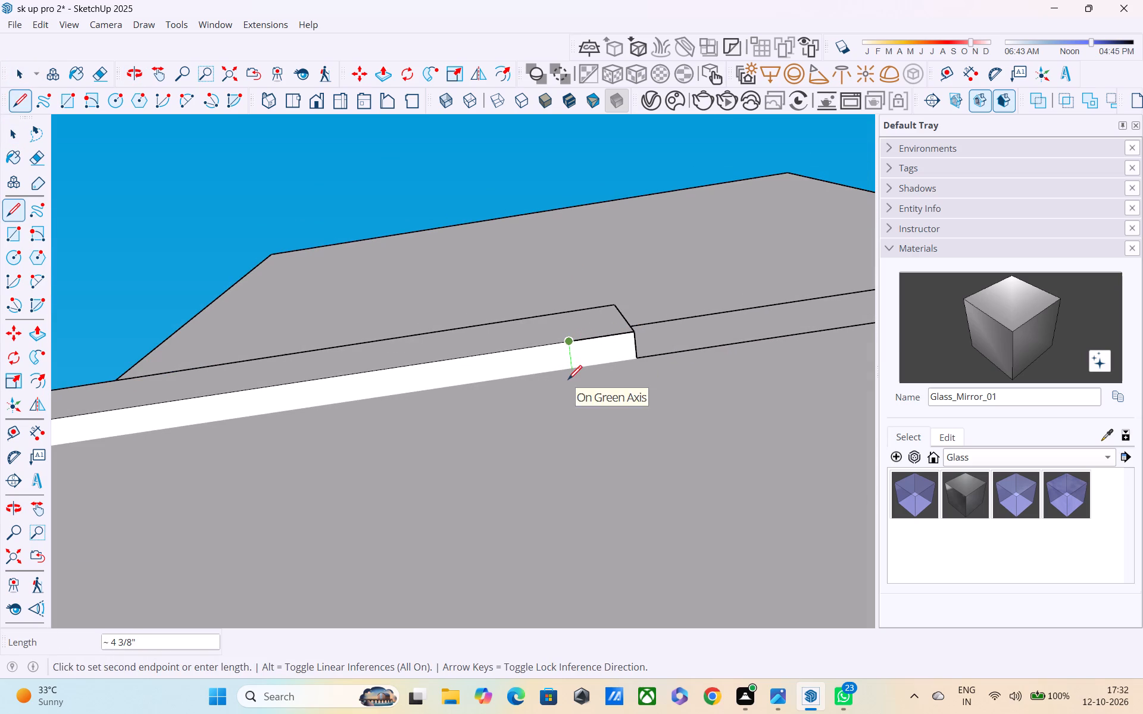
{"action": "left_click", "coordinate": [548, 349]}
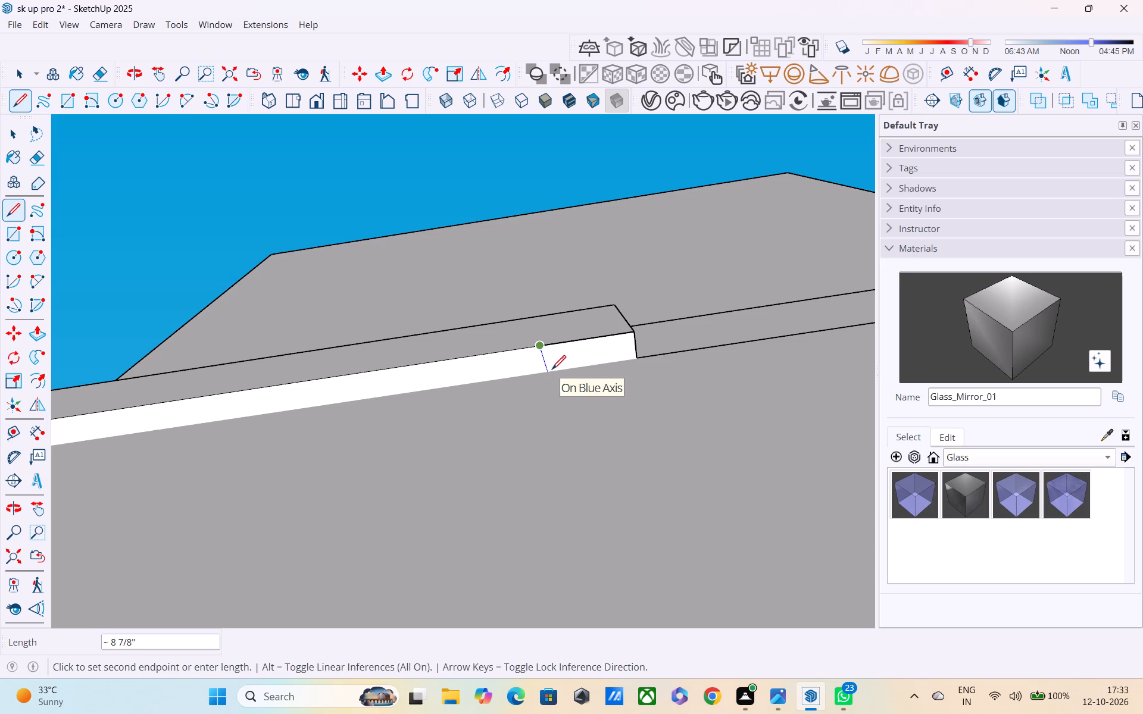
{"action": "left_click", "coordinate": [549, 373]}
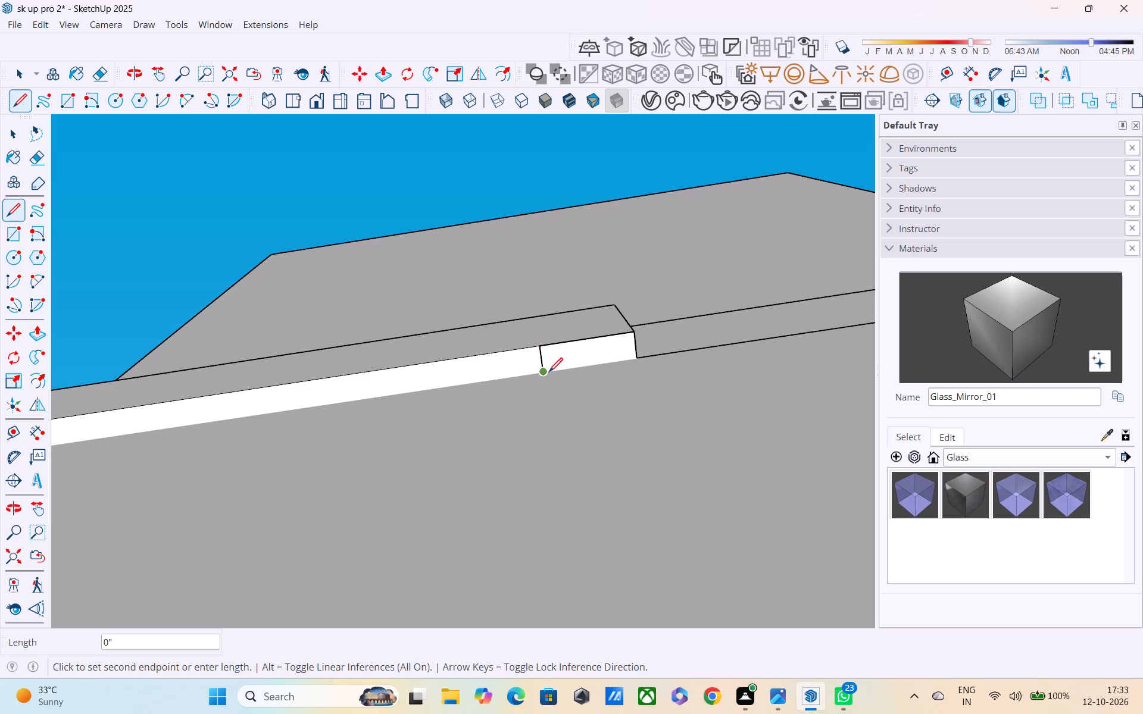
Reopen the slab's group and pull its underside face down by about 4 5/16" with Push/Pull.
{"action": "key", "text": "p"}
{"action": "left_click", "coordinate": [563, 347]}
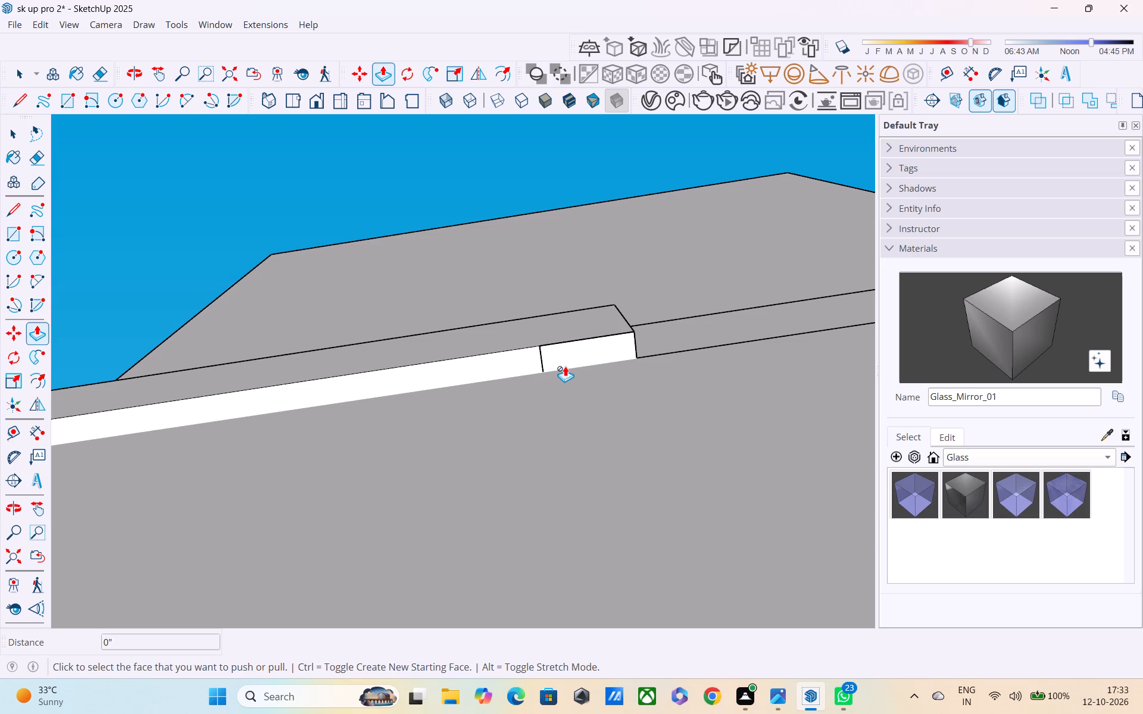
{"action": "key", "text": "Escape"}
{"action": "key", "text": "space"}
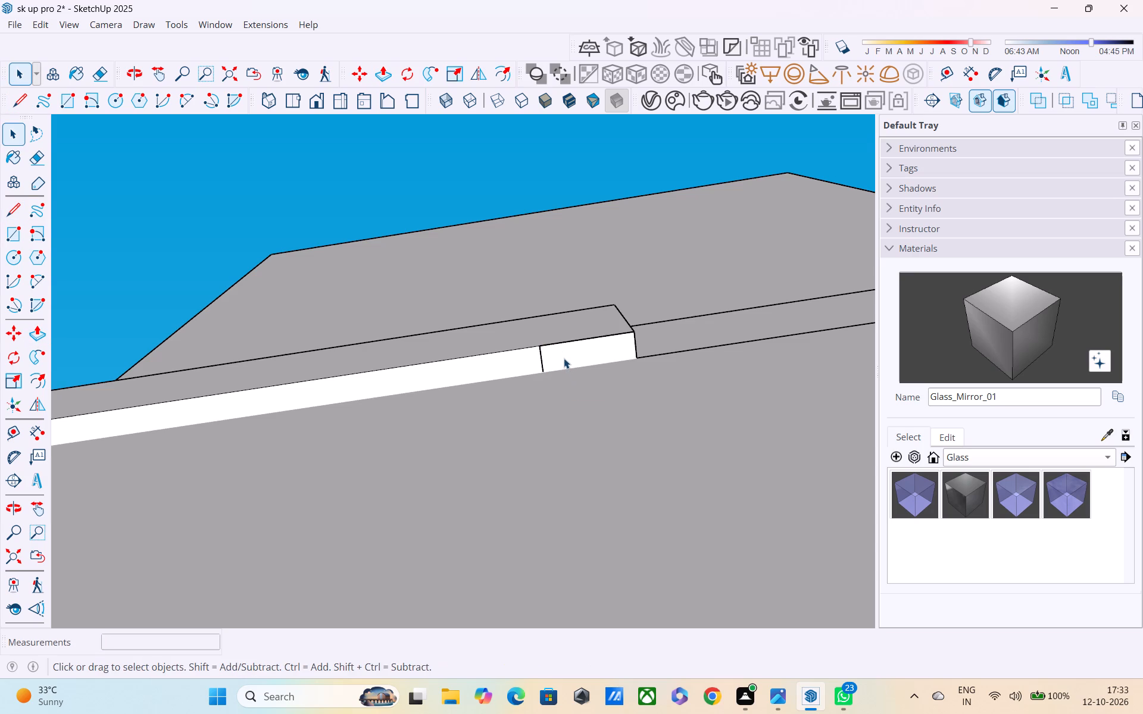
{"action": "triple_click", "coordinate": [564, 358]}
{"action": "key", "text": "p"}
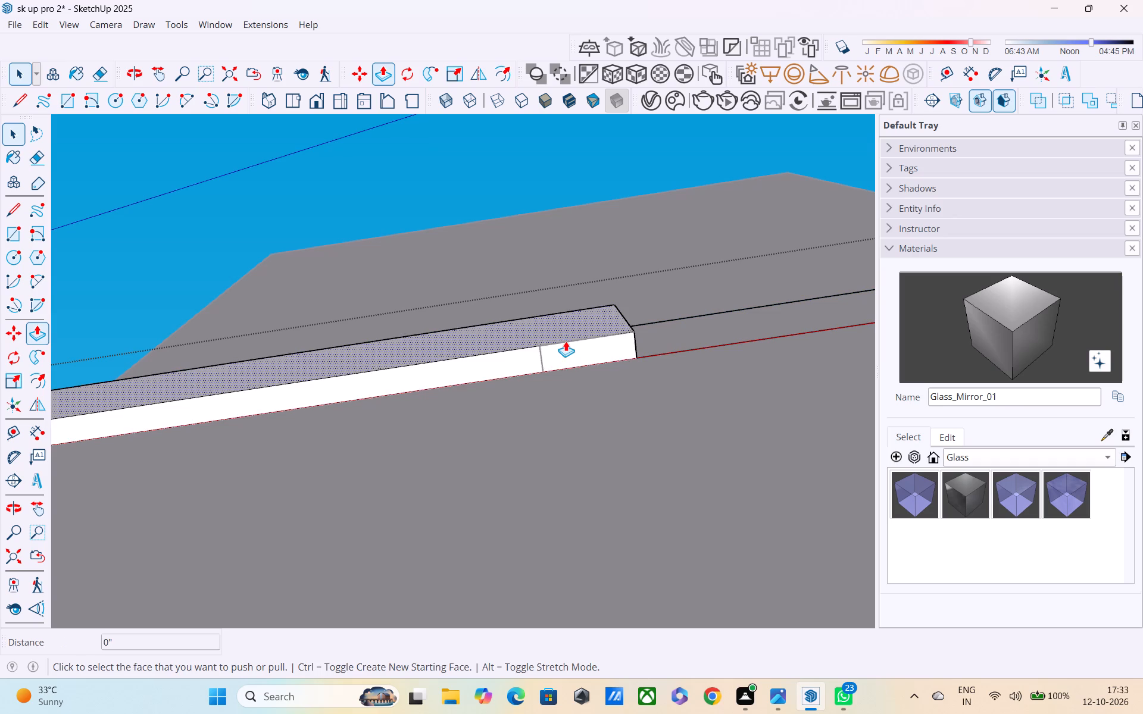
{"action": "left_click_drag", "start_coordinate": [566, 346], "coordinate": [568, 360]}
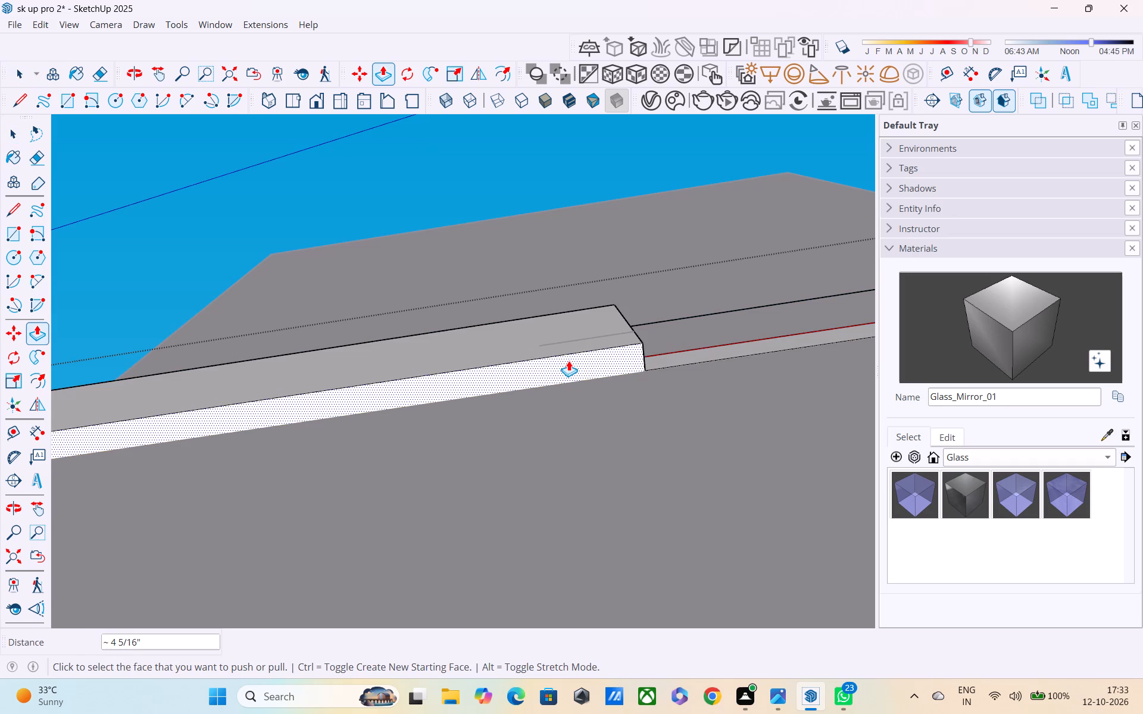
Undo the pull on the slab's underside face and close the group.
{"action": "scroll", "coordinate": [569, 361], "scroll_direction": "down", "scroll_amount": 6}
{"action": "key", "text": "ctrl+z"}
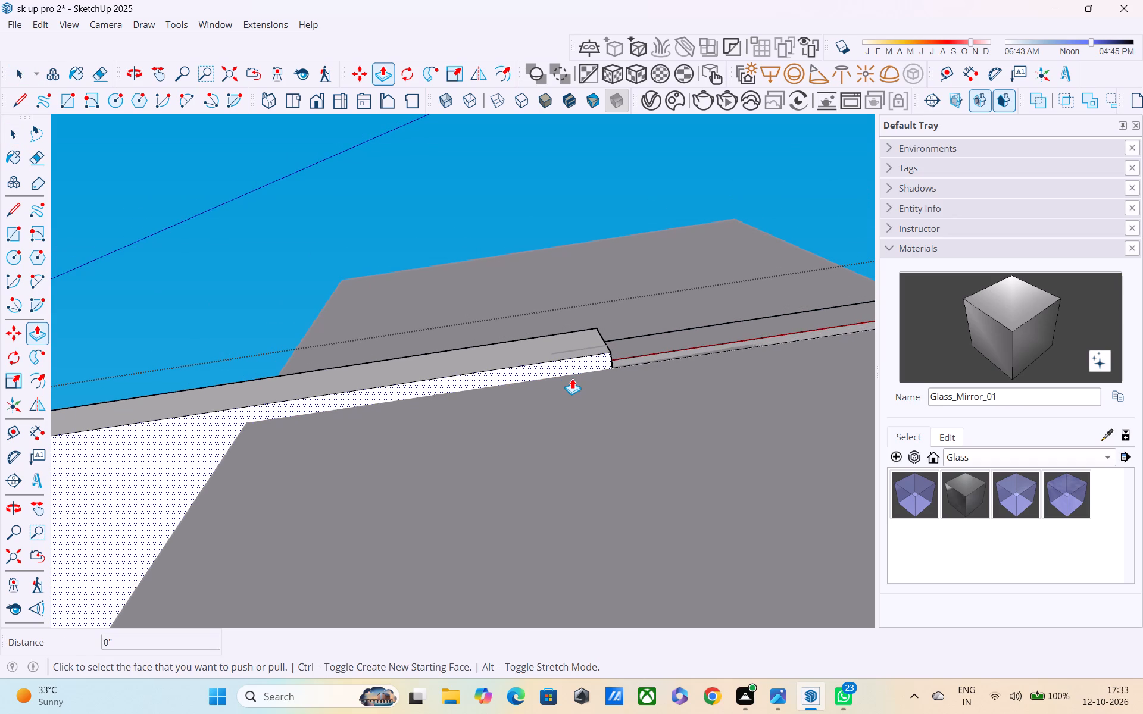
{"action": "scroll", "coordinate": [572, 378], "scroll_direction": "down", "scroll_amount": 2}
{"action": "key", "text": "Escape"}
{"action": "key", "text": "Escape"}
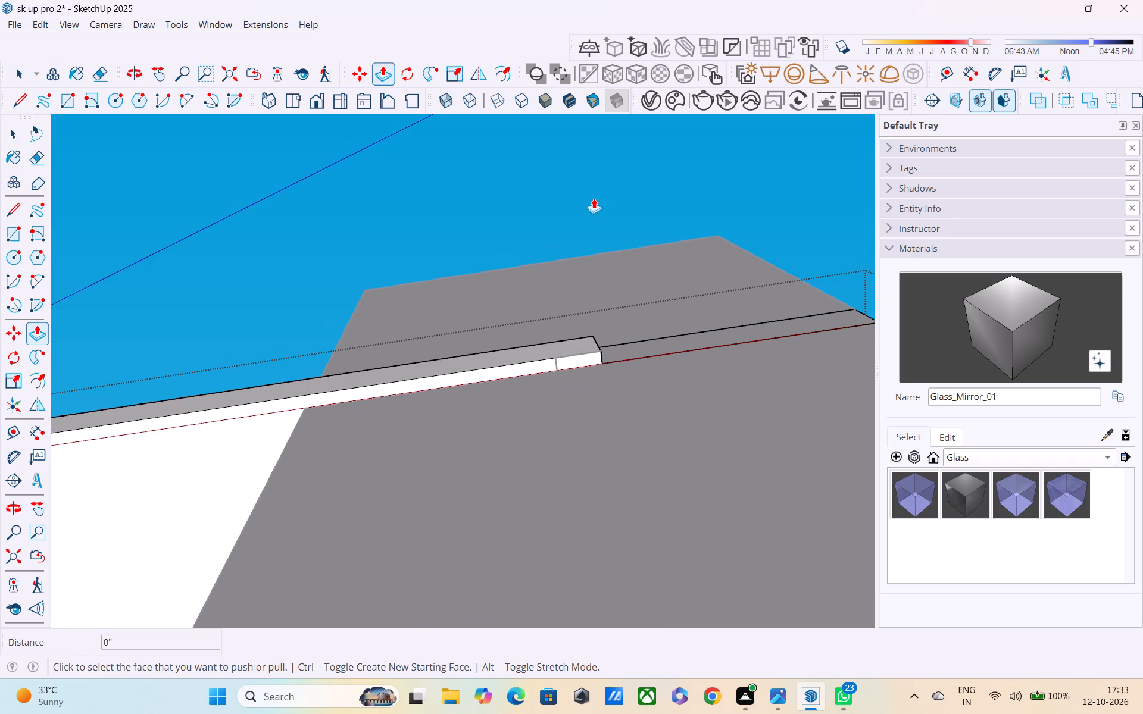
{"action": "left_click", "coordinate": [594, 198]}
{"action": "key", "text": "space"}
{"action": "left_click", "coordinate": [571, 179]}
Examine the ends of the roof slab ledge and the floor slab ledge below it along the solid front wall.
{"action": "middle_click_drag", "start_coordinate": [565, 366], "coordinate": [541, 268]}
{"action": "middle_click_drag", "start_coordinate": [546, 311], "coordinate": [557, 362]}
{"action": "middle_click_drag", "start_coordinate": [558, 339], "coordinate": [566, 405]}
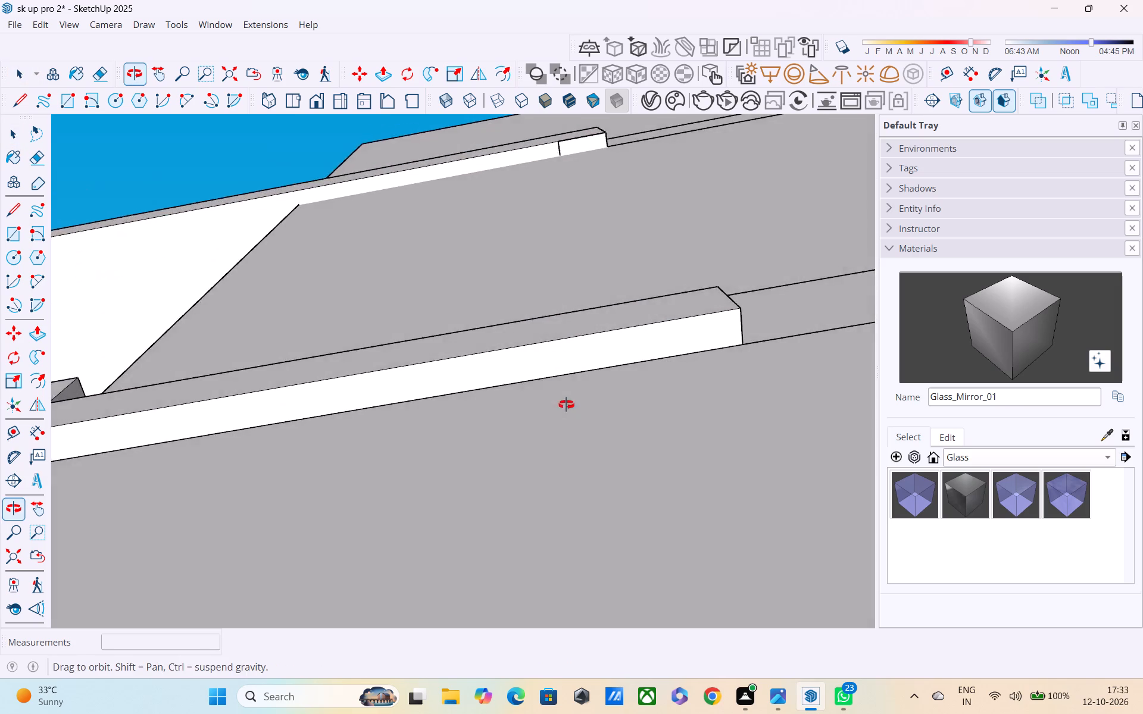
{"action": "middle_click_drag", "start_coordinate": [566, 405], "coordinate": [567, 405]}
{"action": "scroll", "coordinate": [567, 405], "scroll_direction": "down", "scroll_amount": 2}
{"action": "scroll", "coordinate": [565, 280], "scroll_direction": "down", "scroll_amount": 2}
{"action": "middle_click_drag", "start_coordinate": [565, 286], "coordinate": [588, 358]}
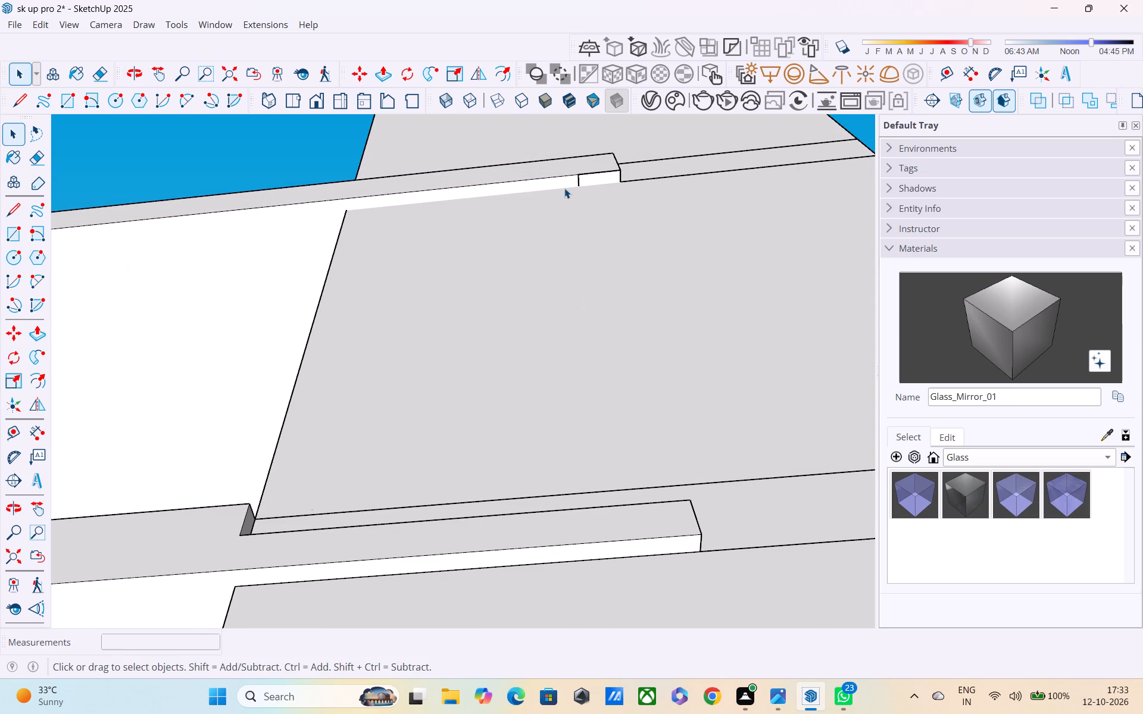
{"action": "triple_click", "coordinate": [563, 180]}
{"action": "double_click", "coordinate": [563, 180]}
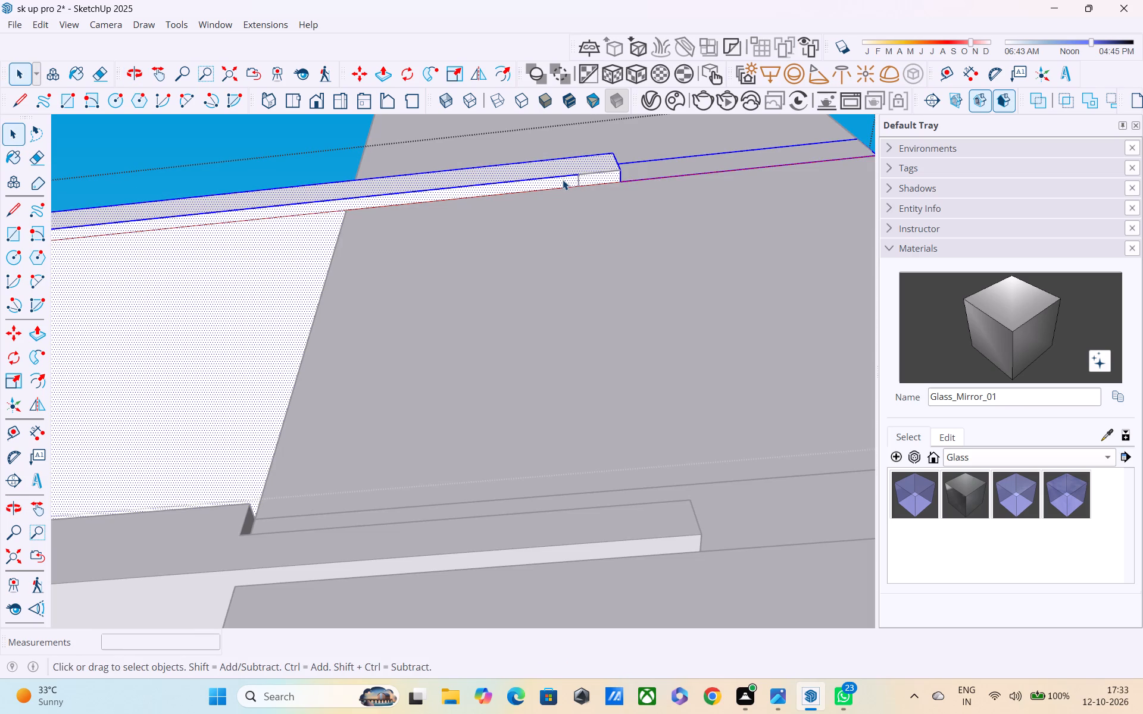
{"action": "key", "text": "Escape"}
Examine the ends of the roof and floor slab ledges along the solid front wall to compare their alignment.
{"action": "scroll", "coordinate": [576, 193], "scroll_direction": "down", "scroll_amount": 2}
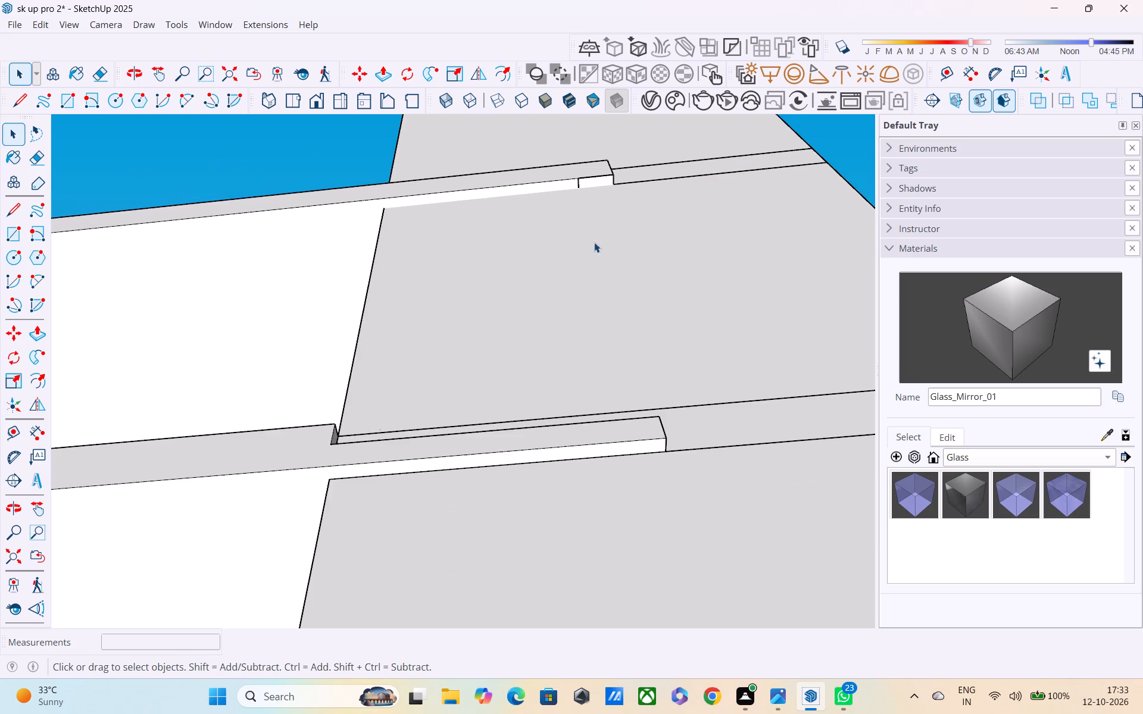
{"action": "middle_click_drag", "start_coordinate": [602, 256], "coordinate": [611, 356]}
{"action": "scroll", "coordinate": [611, 356], "scroll_direction": "up", "scroll_amount": 1}
{"action": "scroll", "coordinate": [606, 364], "scroll_direction": "down", "scroll_amount": 3}
{"action": "middle_click_drag", "start_coordinate": [624, 544], "coordinate": [501, 630]}
{"action": "scroll", "coordinate": [504, 516], "scroll_direction": "down", "scroll_amount": 4}
{"action": "middle_click_drag", "start_coordinate": [528, 523], "coordinate": [494, 603]}
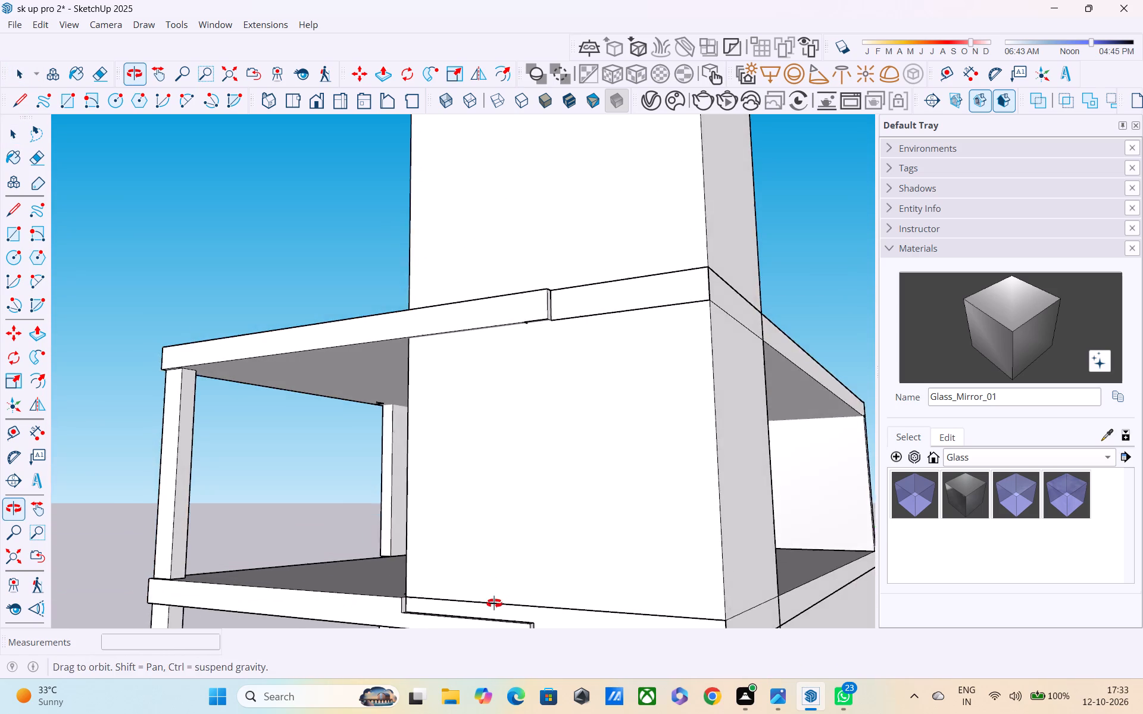
{"action": "middle_click_drag", "start_coordinate": [494, 603], "coordinate": [493, 601]}
{"action": "scroll", "coordinate": [493, 597], "scroll_direction": "up", "scroll_amount": 3}
{"action": "middle_click_drag", "start_coordinate": [506, 572], "coordinate": [343, 535]}
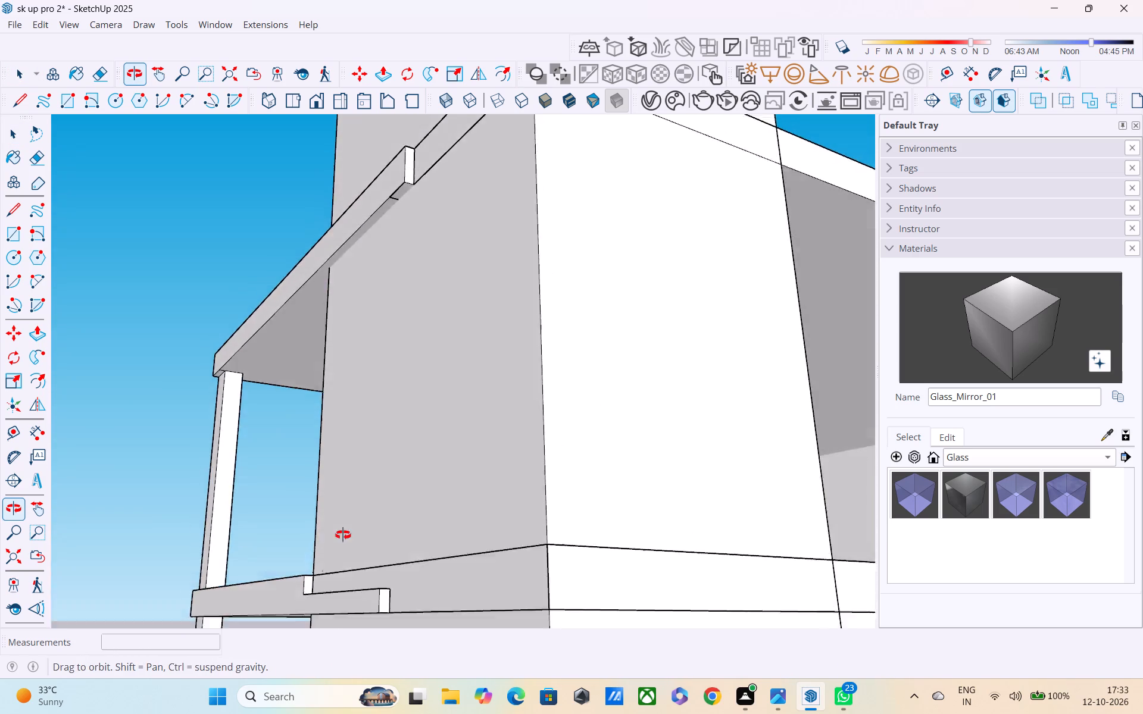
{"action": "middle_click_drag", "start_coordinate": [343, 535], "coordinate": [335, 552]}
{"action": "scroll", "coordinate": [335, 552], "scroll_direction": "up", "scroll_amount": 5}
{"action": "scroll", "coordinate": [335, 565], "scroll_direction": "down", "scroll_amount": 7}
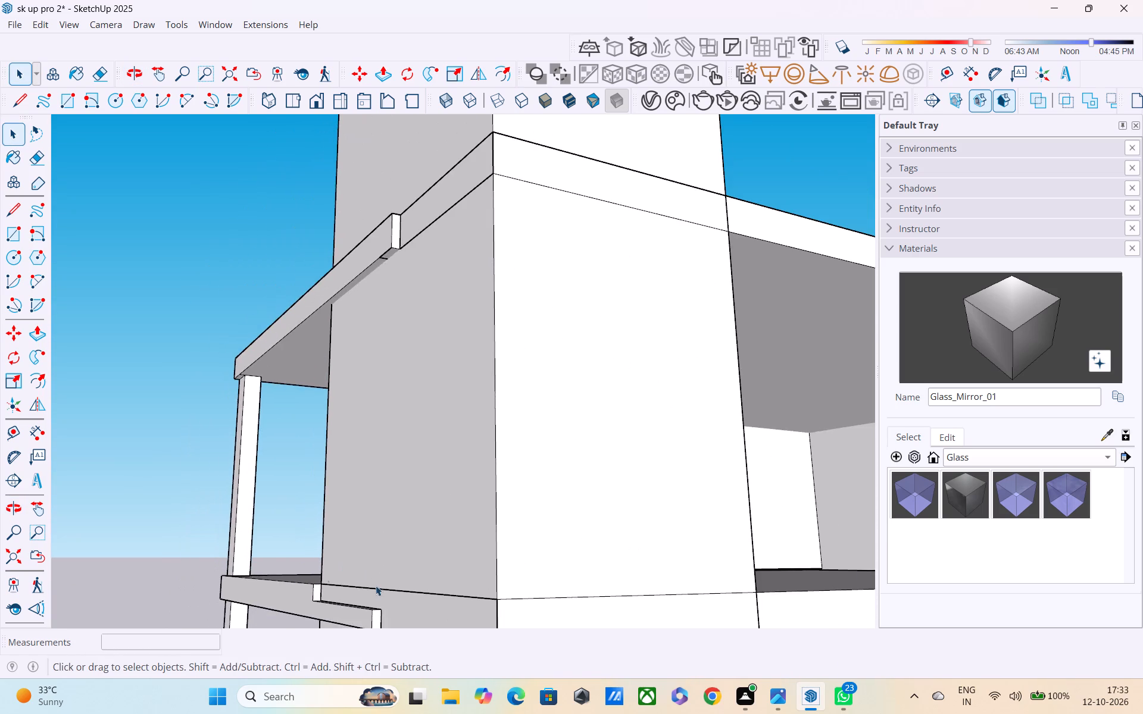
{"action": "middle_click_drag", "start_coordinate": [376, 585], "coordinate": [443, 584]}
{"action": "scroll", "coordinate": [443, 584], "scroll_direction": "up", "scroll_amount": 3}
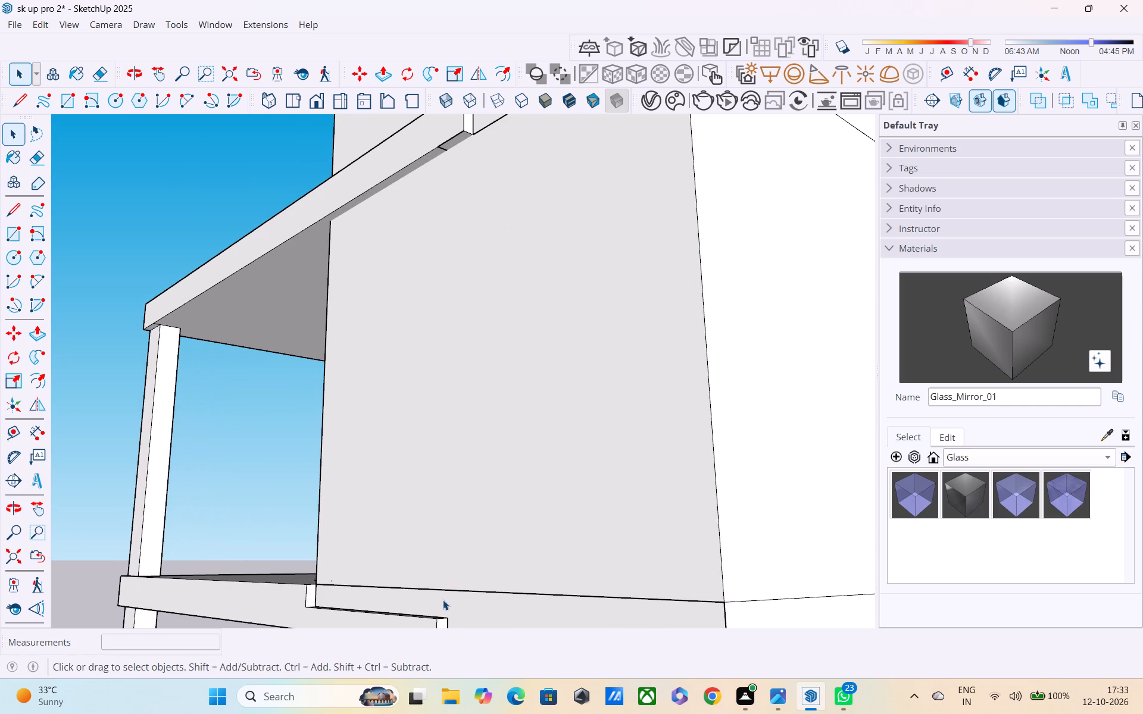
{"action": "middle_click_drag", "start_coordinate": [443, 600], "coordinate": [470, 471], "text": "shift"}
{"action": "scroll", "coordinate": [469, 480], "scroll_direction": "up", "scroll_amount": 3, "text": "shift"}
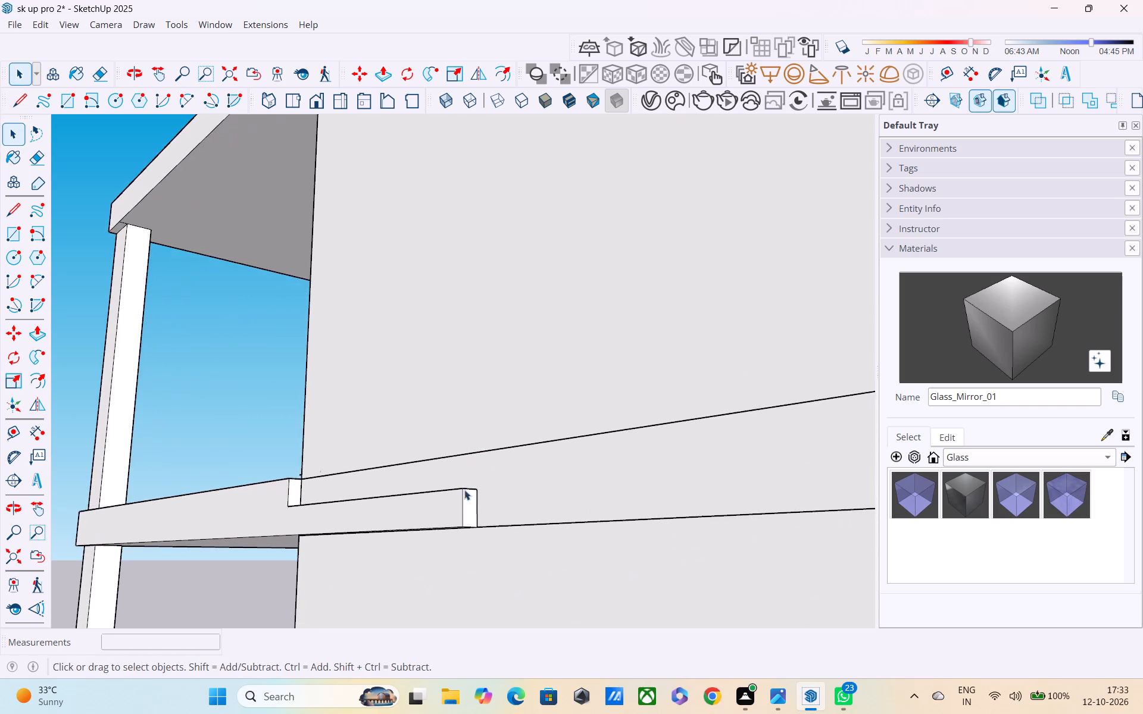
{"action": "middle_click_drag", "start_coordinate": [464, 490], "coordinate": [469, 555]}
{"action": "scroll", "coordinate": [469, 558], "scroll_direction": "up", "scroll_amount": 1}
{"action": "scroll", "coordinate": [458, 578], "scroll_direction": "down", "scroll_amount": 1}
{"action": "middle_click_drag", "start_coordinate": [457, 580], "coordinate": [460, 527]}
{"action": "scroll", "coordinate": [457, 580], "scroll_direction": "up", "scroll_amount": 1}
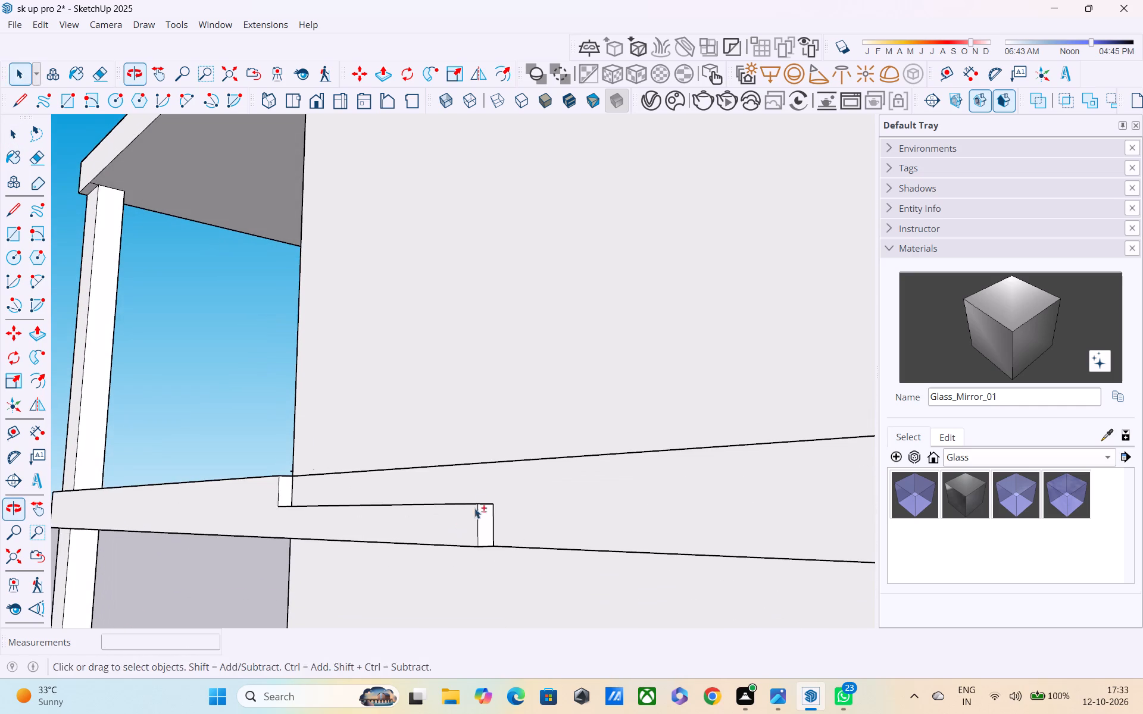
{"action": "middle_click_drag", "start_coordinate": [480, 498], "coordinate": [665, 563], "text": "shift"}
{"action": "scroll", "coordinate": [660, 530], "scroll_direction": "down", "scroll_amount": 7}
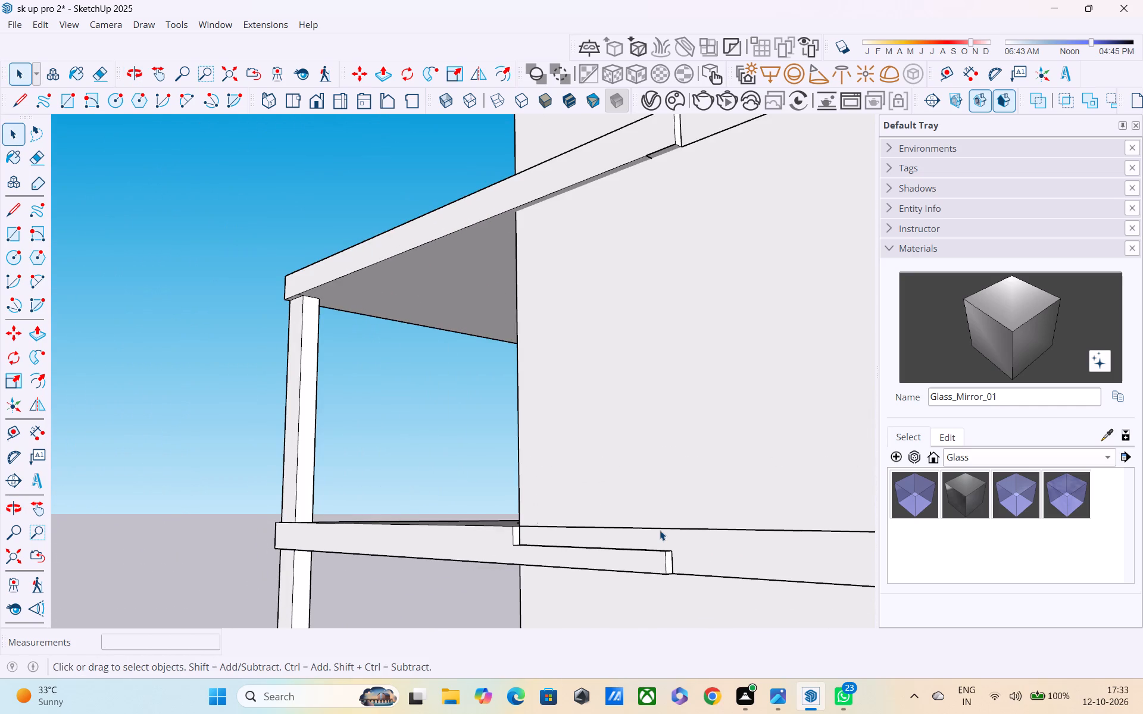
Draw two vertical lines on the wall, one up from the floor ledge's end corner, one down from the roof ledge's end.
{"action": "key", "text": "l"}
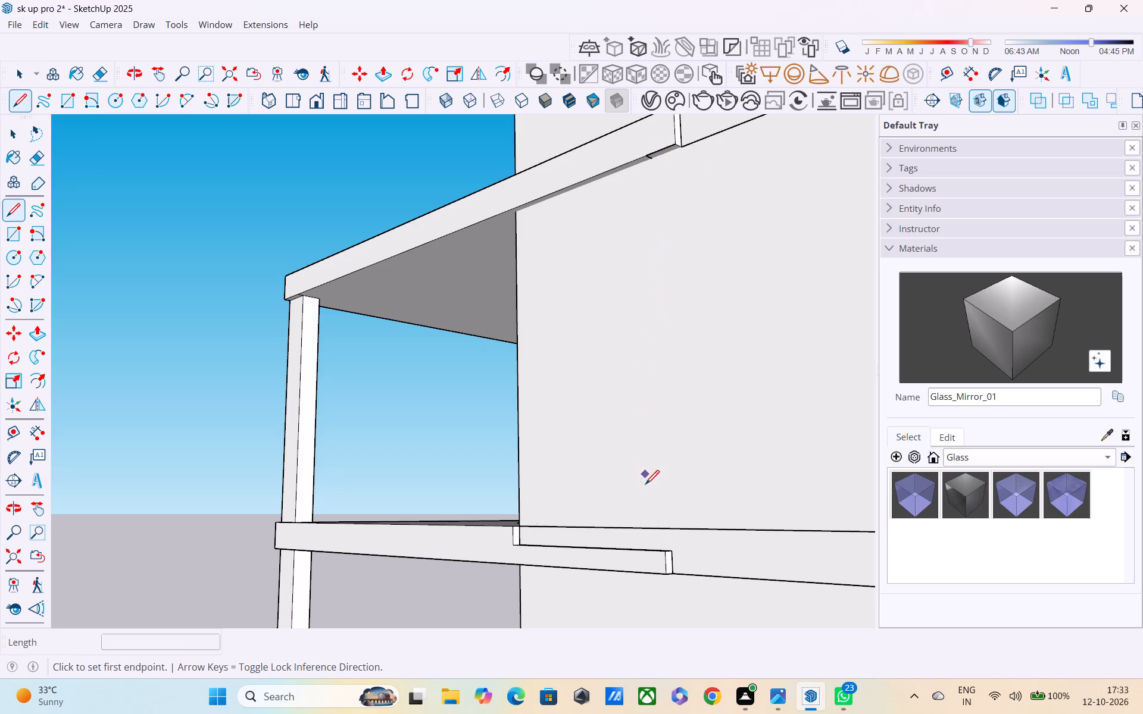
{"action": "left_click", "coordinate": [660, 548]}
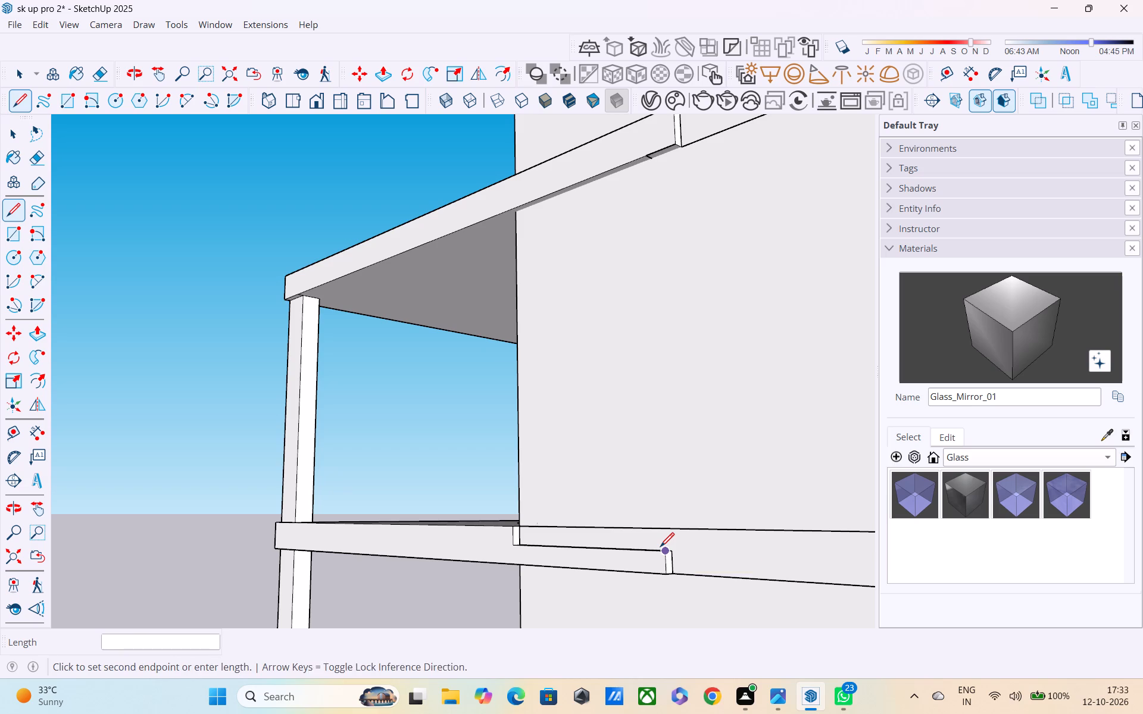
{"action": "left_click", "coordinate": [660, 160]}
{"action": "middle_click_drag", "start_coordinate": [669, 231], "coordinate": [808, 357]}
{"action": "scroll", "coordinate": [808, 357], "scroll_direction": "down", "scroll_amount": 5}
{"action": "left_click", "coordinate": [808, 312]}
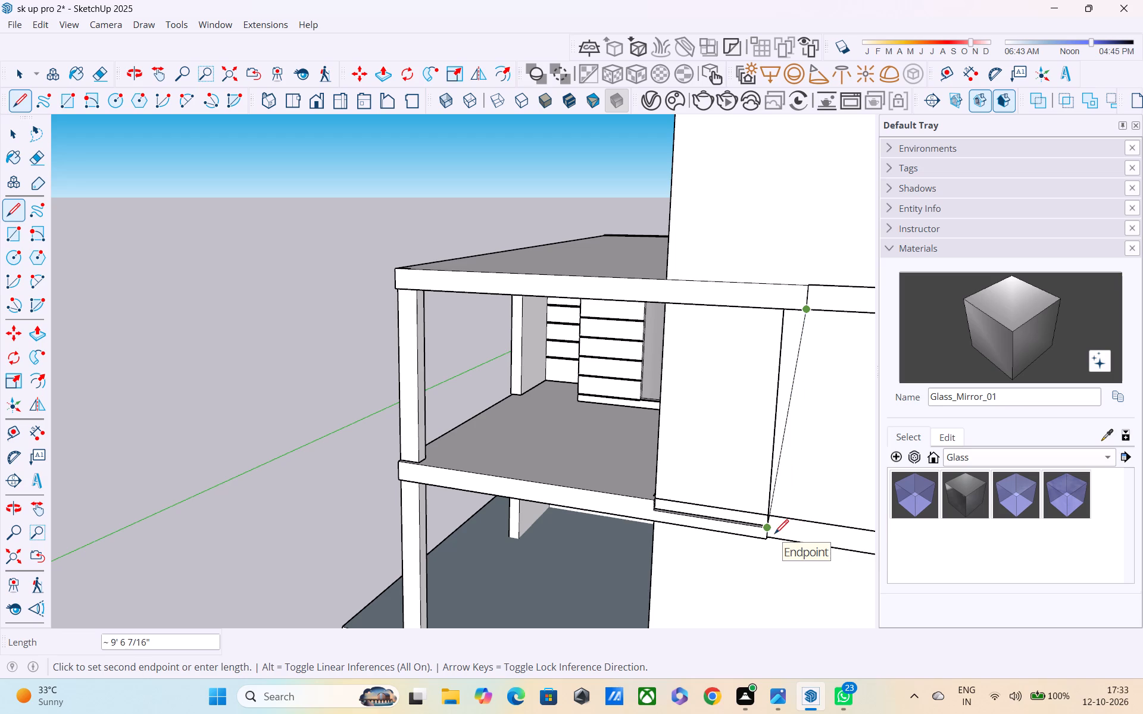
{"action": "left_click", "coordinate": [779, 531]}
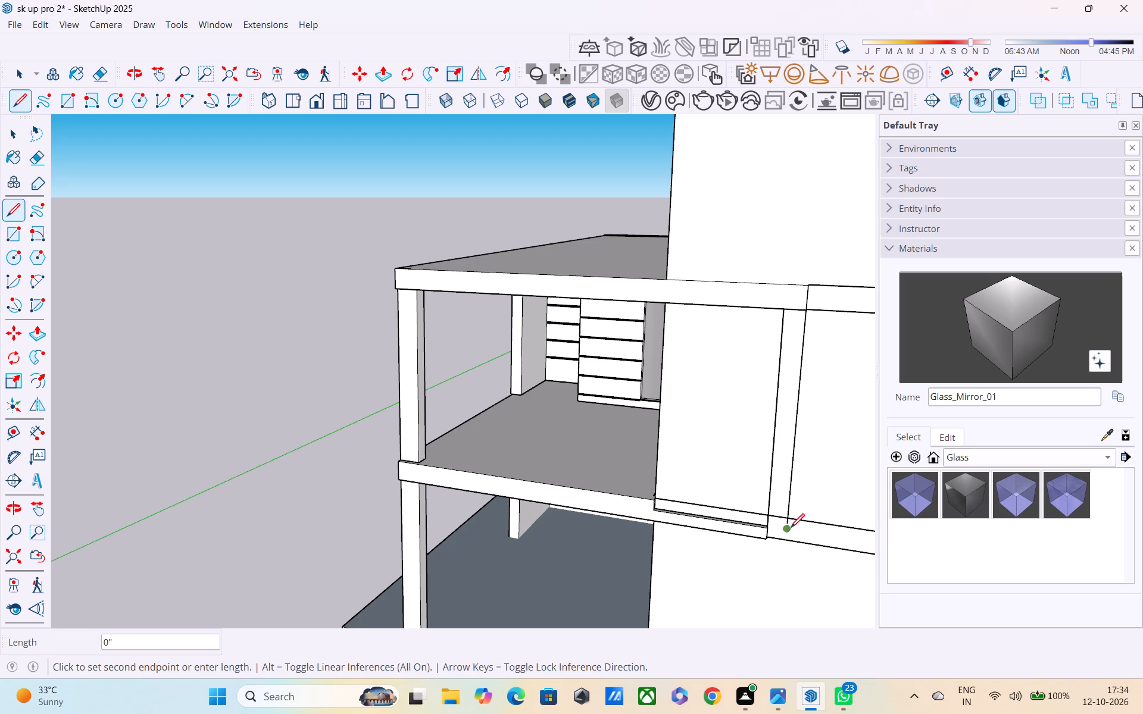
{"action": "middle_click_drag", "start_coordinate": [791, 528], "coordinate": [486, 436]}
{"action": "scroll", "coordinate": [482, 410], "scroll_direction": "down", "scroll_amount": 2}
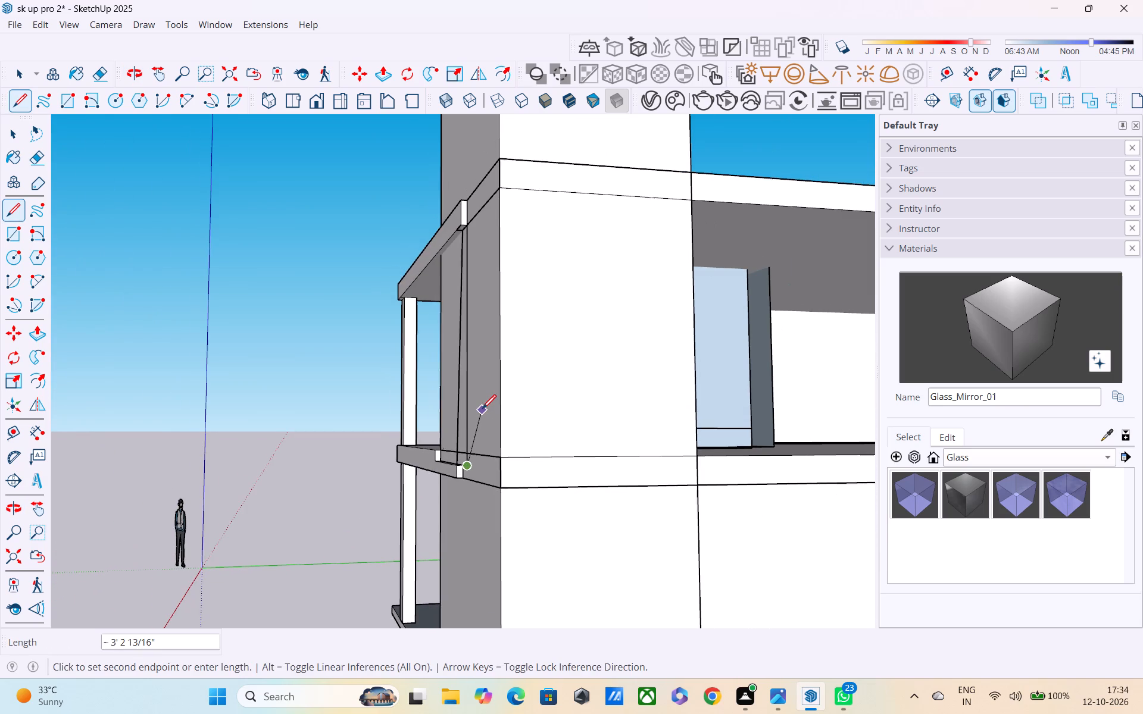
{"action": "key", "text": "Escape"}
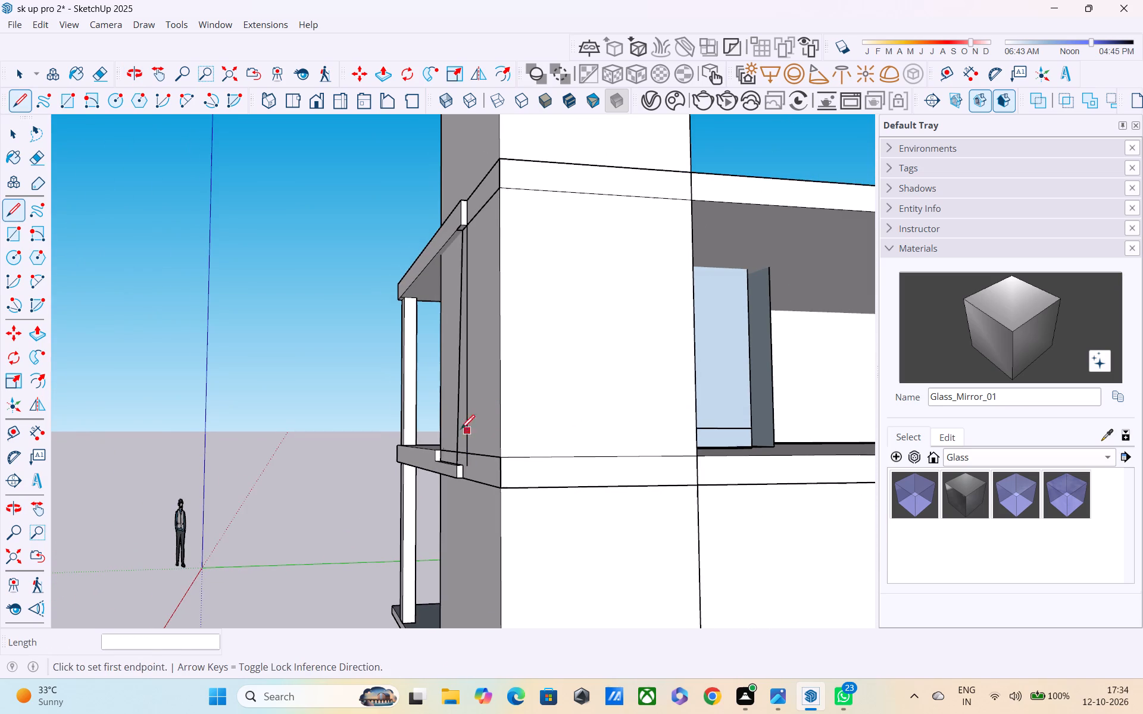
Open the floor slab's group and extend the ledge's end face about 9 1/16" to the outer vertical line with Push/Pull.
{"action": "middle_click_drag", "start_coordinate": [450, 421], "coordinate": [661, 279]}
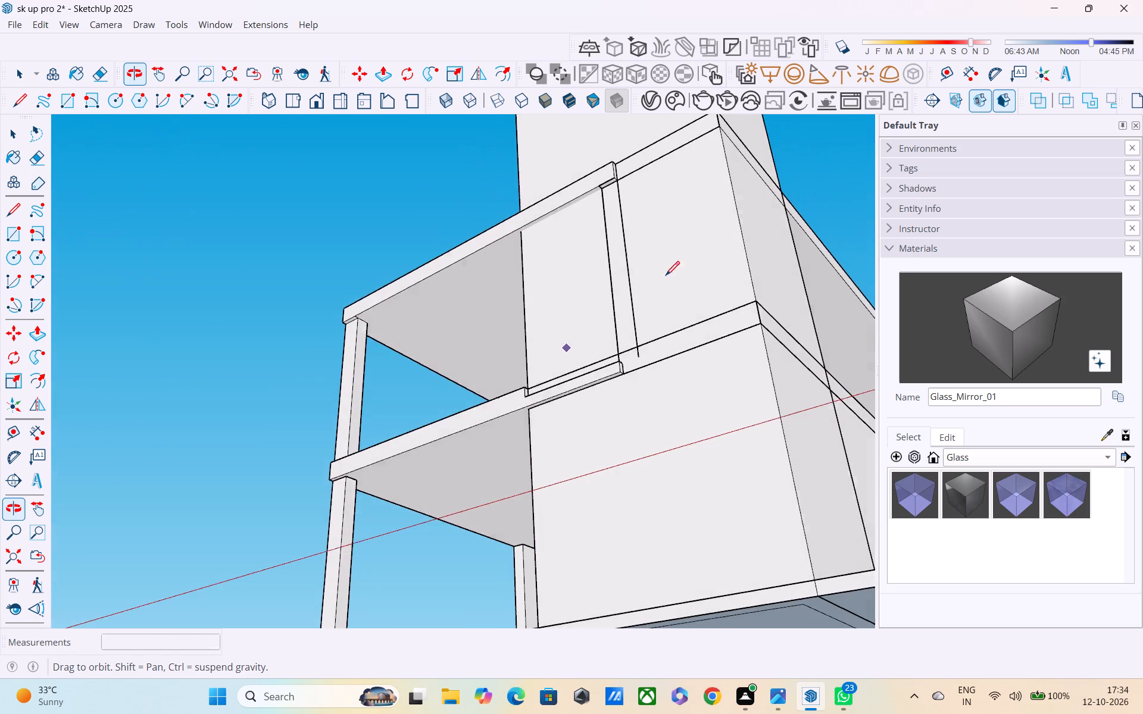
{"action": "middle_click_drag", "start_coordinate": [637, 320], "coordinate": [788, 439]}
{"action": "middle_click_drag", "start_coordinate": [670, 434], "coordinate": [679, 458]}
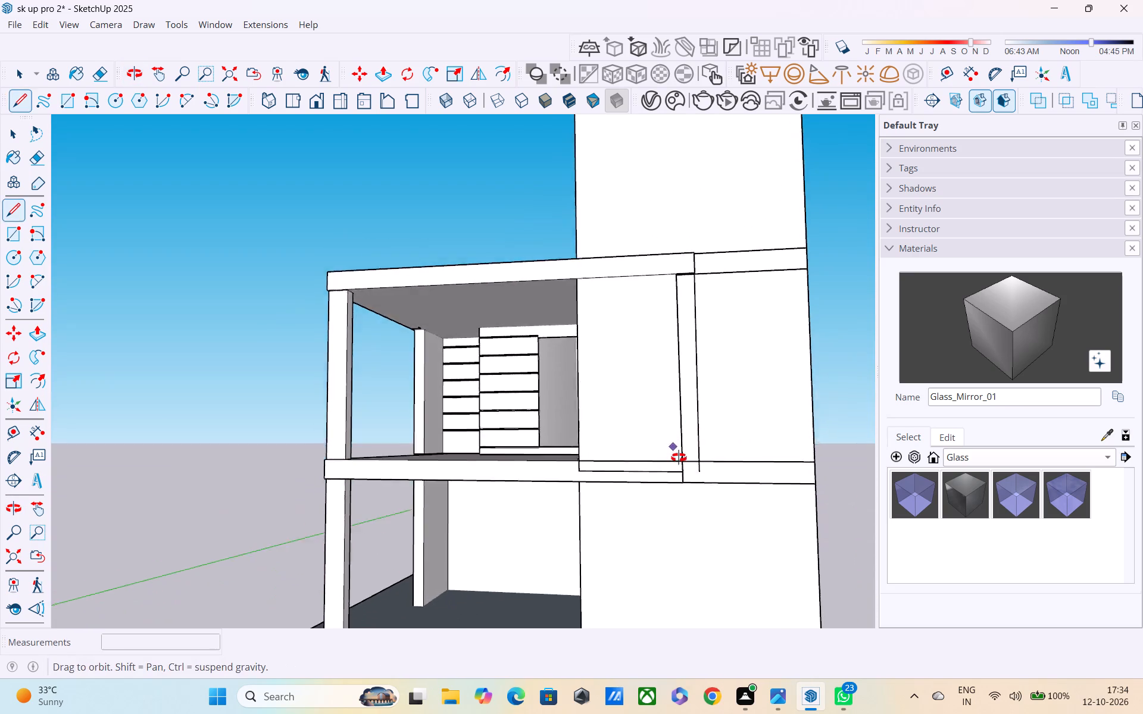
{"action": "middle_click_drag", "start_coordinate": [679, 458], "coordinate": [691, 488]}
{"action": "key", "text": "space"}
{"action": "key", "text": "grave"}
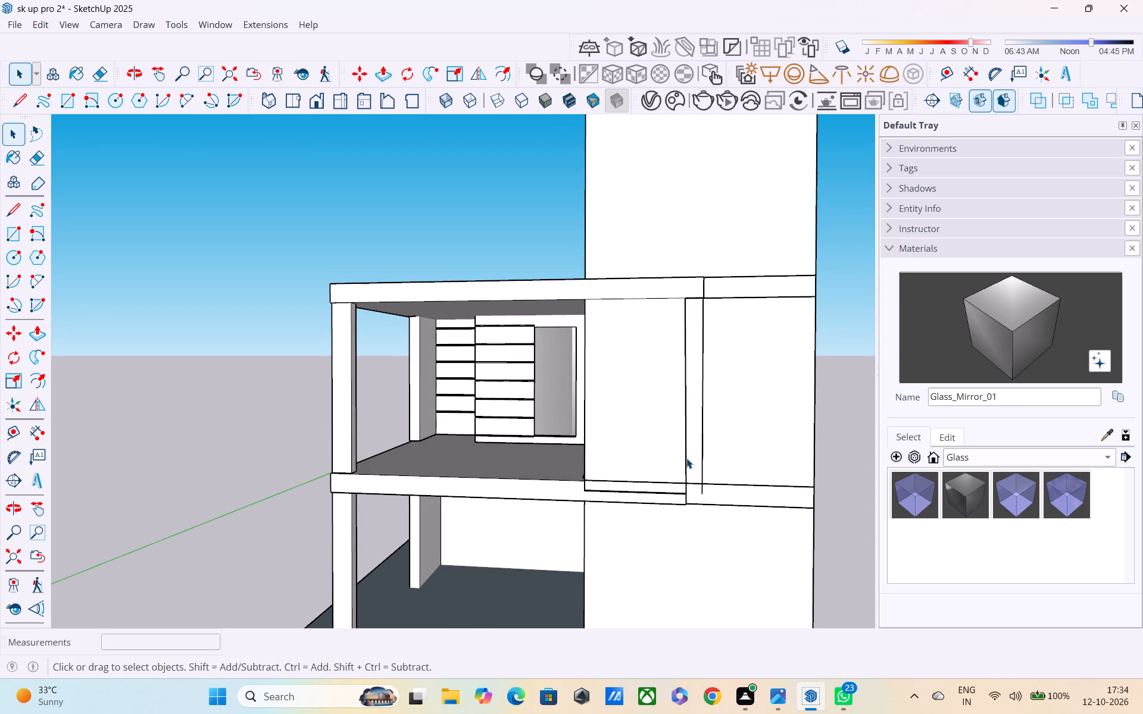
{"action": "key", "text": "p"}
{"action": "middle_click_drag", "start_coordinate": [694, 487], "coordinate": [567, 464]}
{"action": "scroll", "coordinate": [567, 464], "scroll_direction": "up", "scroll_amount": 1}
{"action": "scroll", "coordinate": [611, 485], "scroll_direction": "up", "scroll_amount": 3}
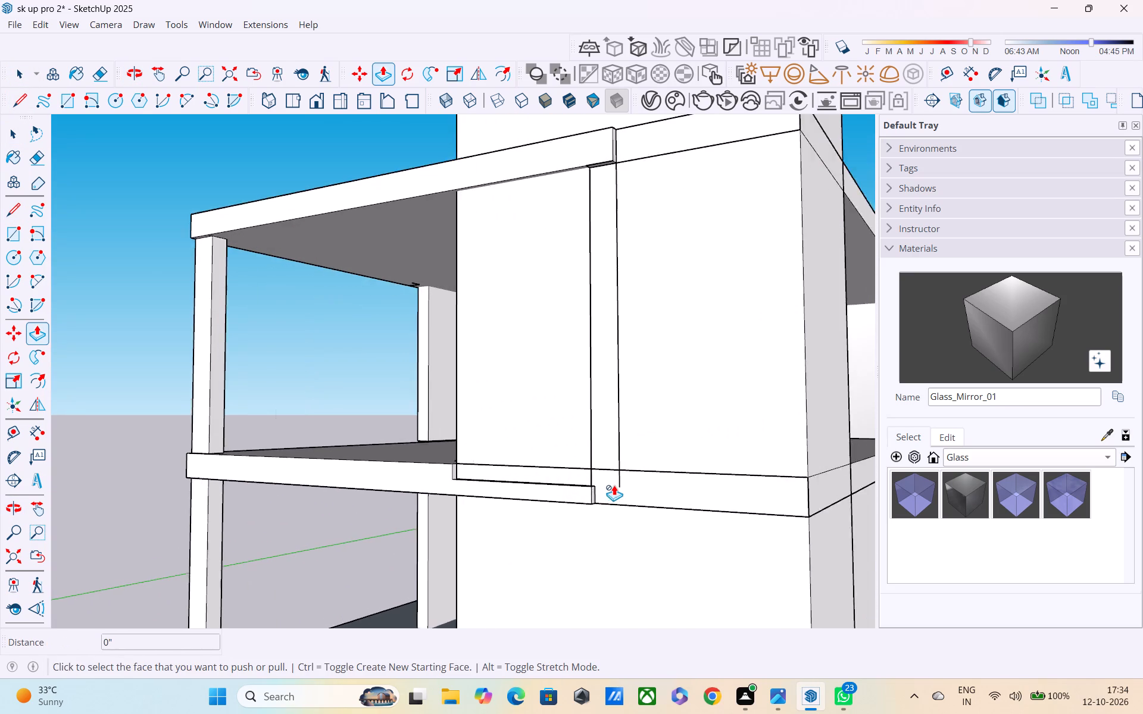
{"action": "scroll", "coordinate": [614, 485], "scroll_direction": "up", "scroll_amount": 1}
{"action": "middle_click_drag", "start_coordinate": [605, 484], "coordinate": [544, 456]}
{"action": "scroll", "coordinate": [544, 456], "scroll_direction": "up", "scroll_amount": 5}
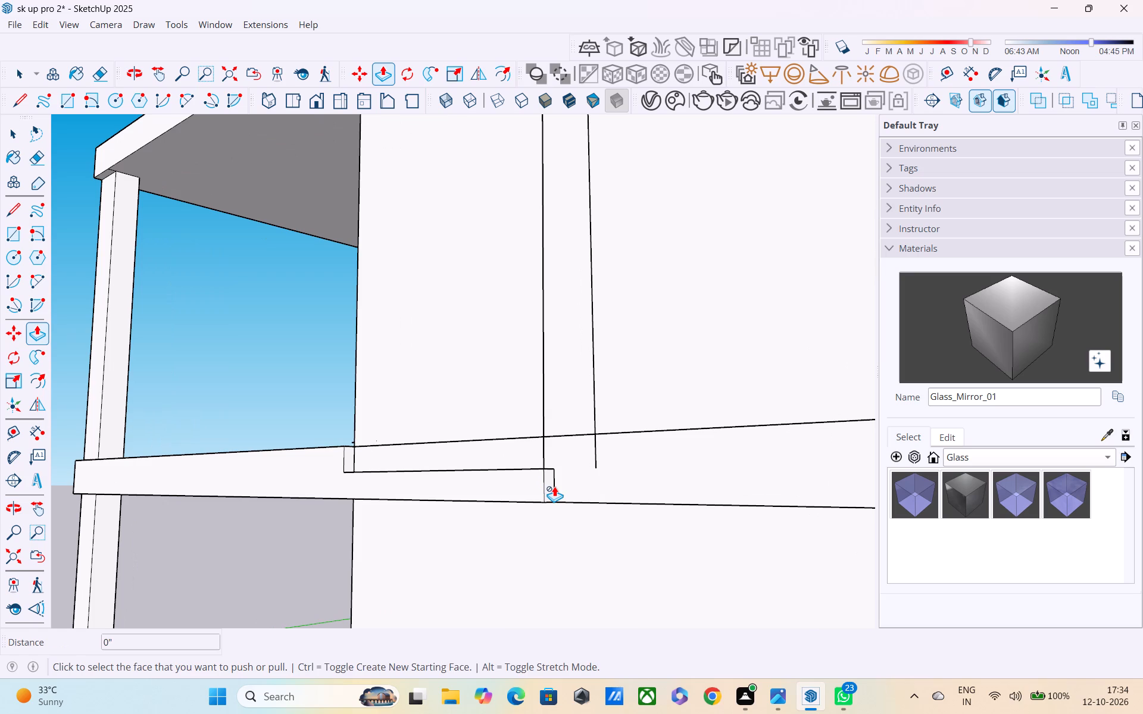
{"action": "key", "text": "space"}
{"action": "triple_click", "coordinate": [554, 486]}
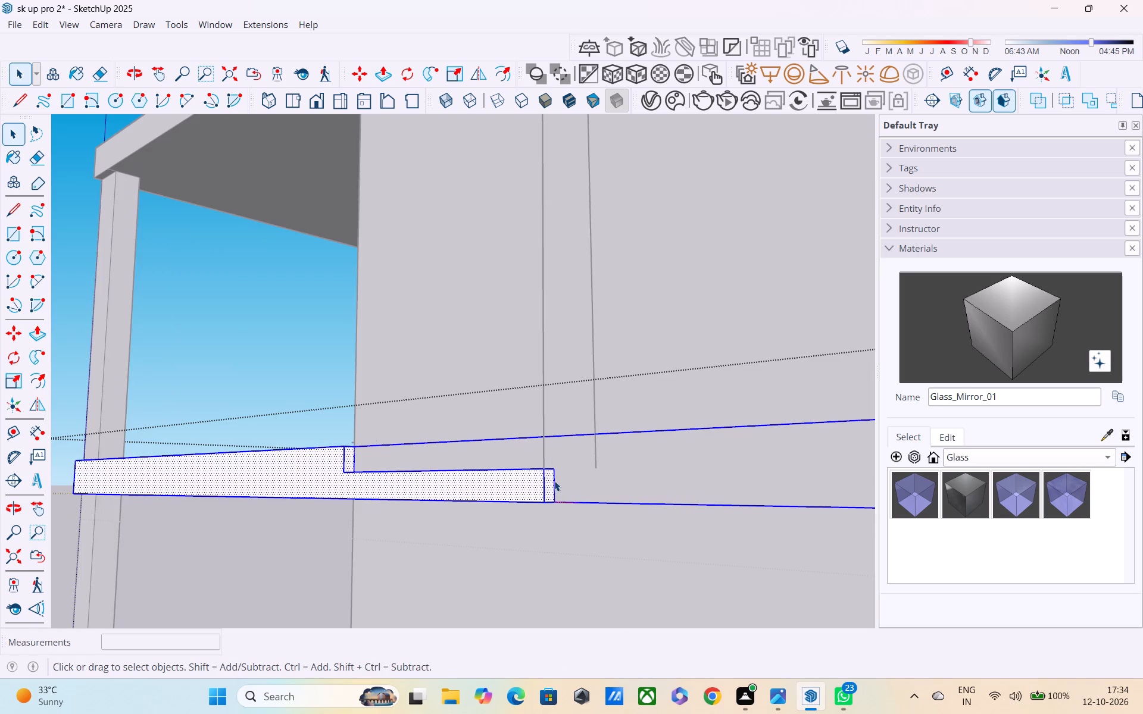
{"action": "left_click", "coordinate": [304, 289]}
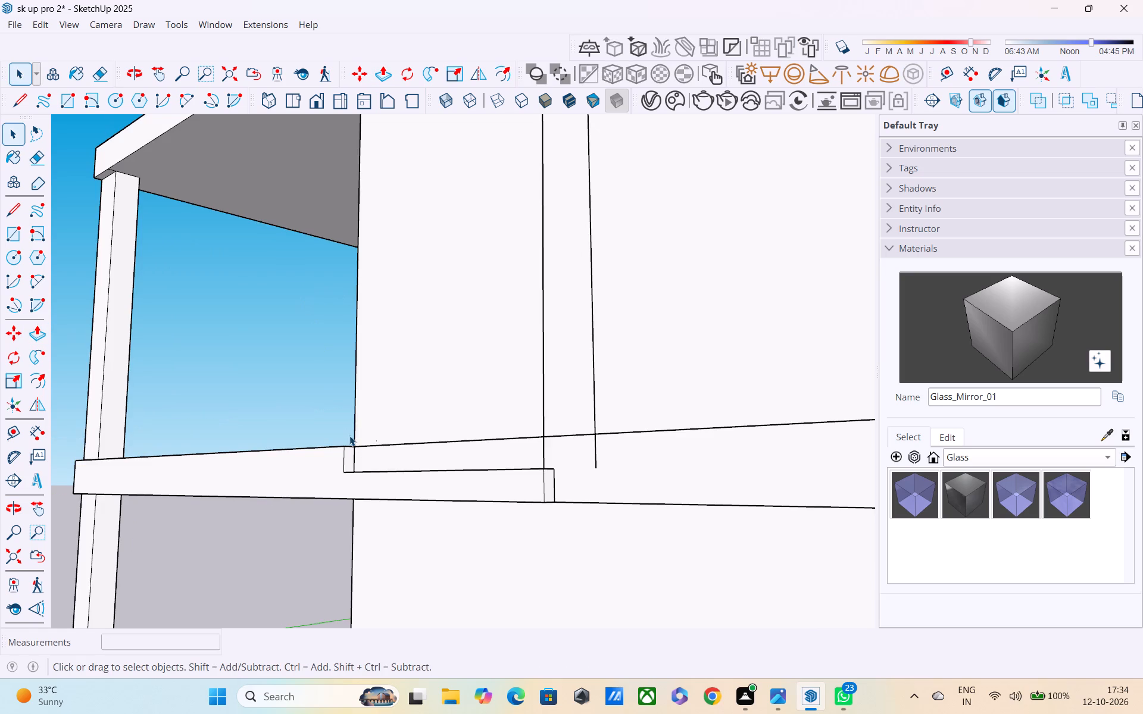
{"action": "double_click", "coordinate": [327, 388]}
{"action": "double_click", "coordinate": [313, 456]}
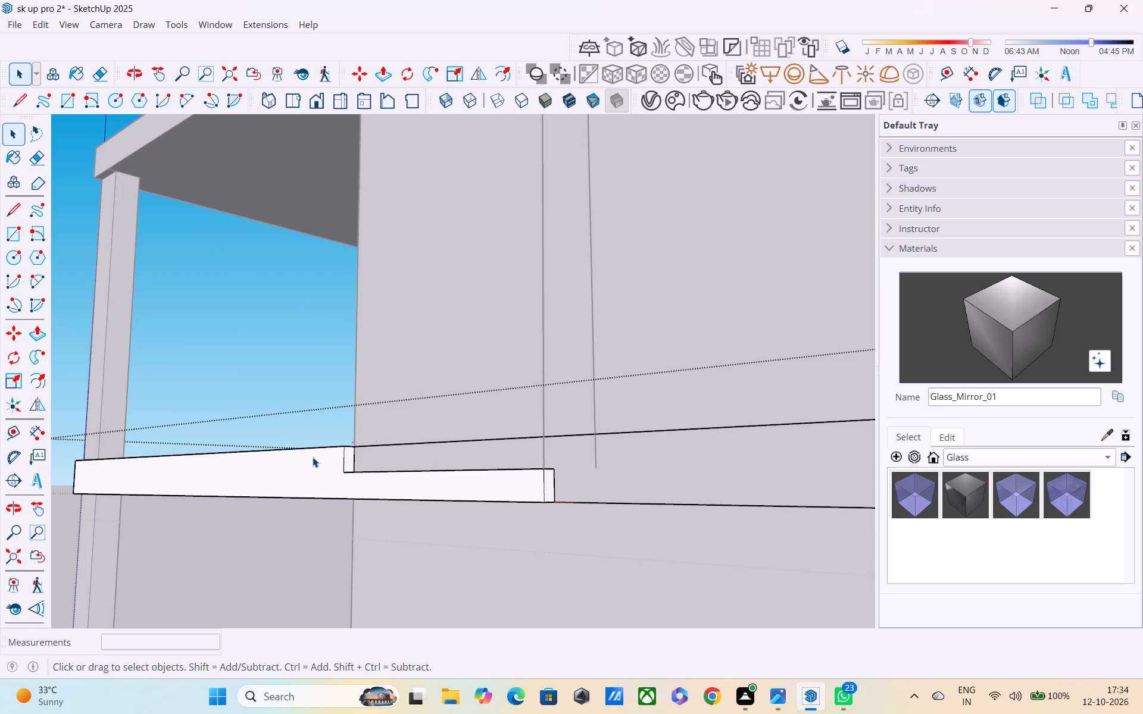
{"action": "key", "text": "p"}
{"action": "left_click", "coordinate": [551, 475]}
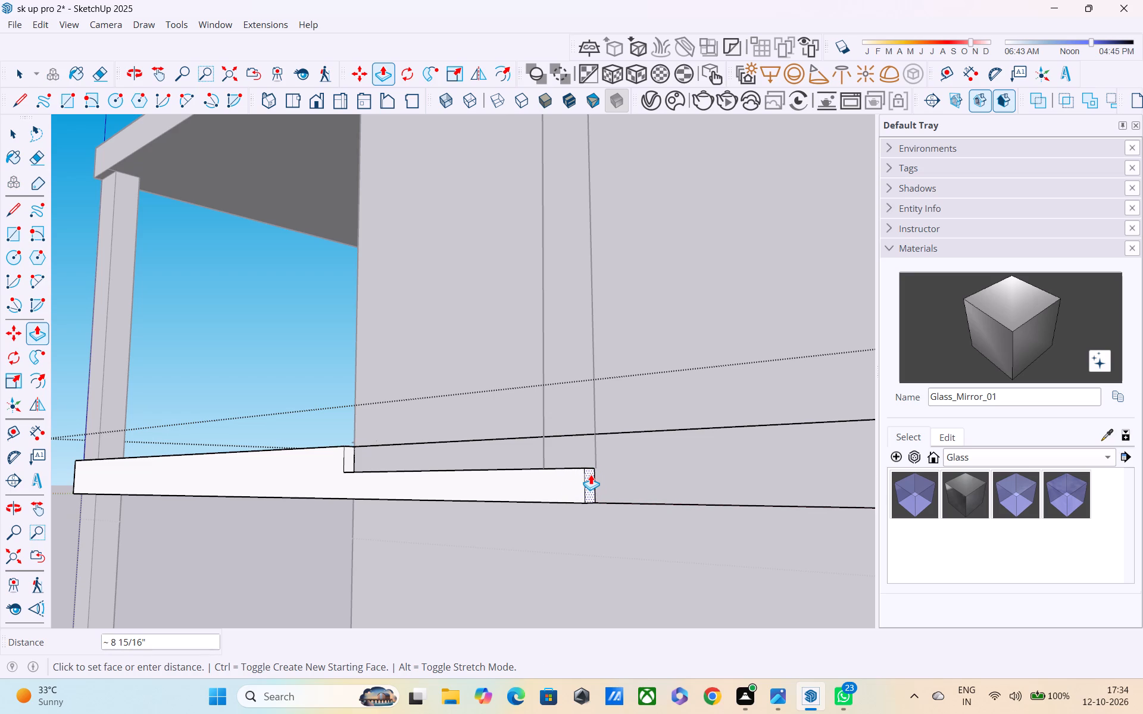
{"action": "left_click", "coordinate": [591, 475]}
{"action": "middle_click_drag", "start_coordinate": [586, 456], "coordinate": [605, 504]}
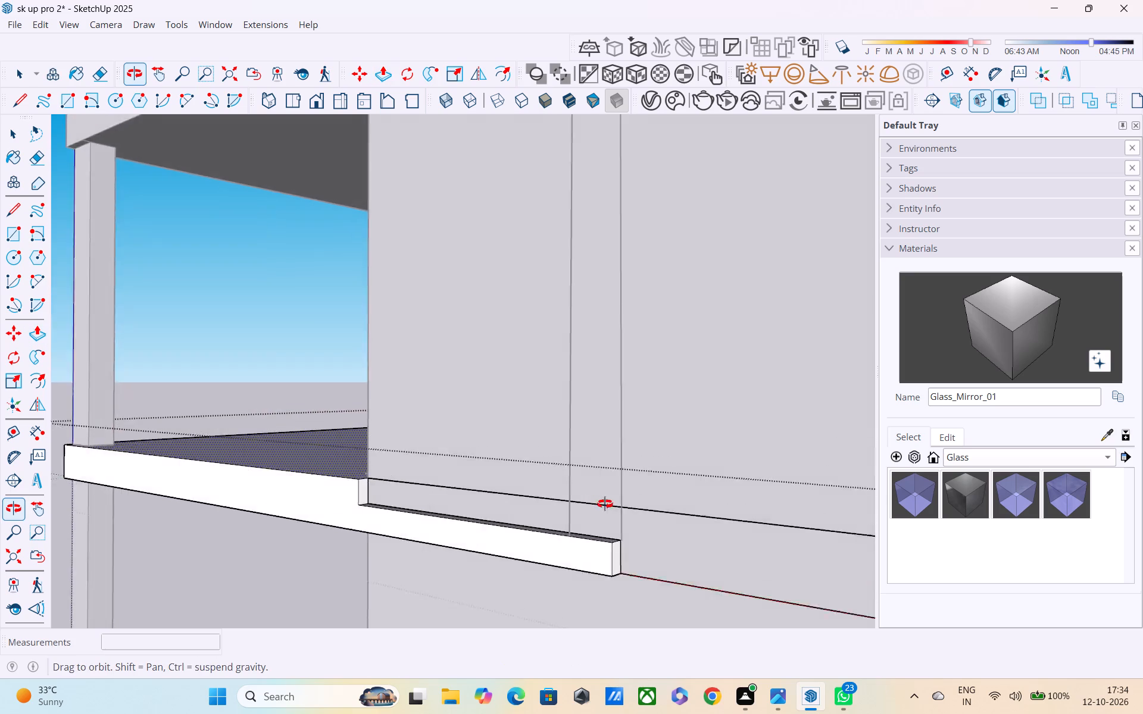
{"action": "middle_click_drag", "start_coordinate": [605, 504], "coordinate": [680, 554]}
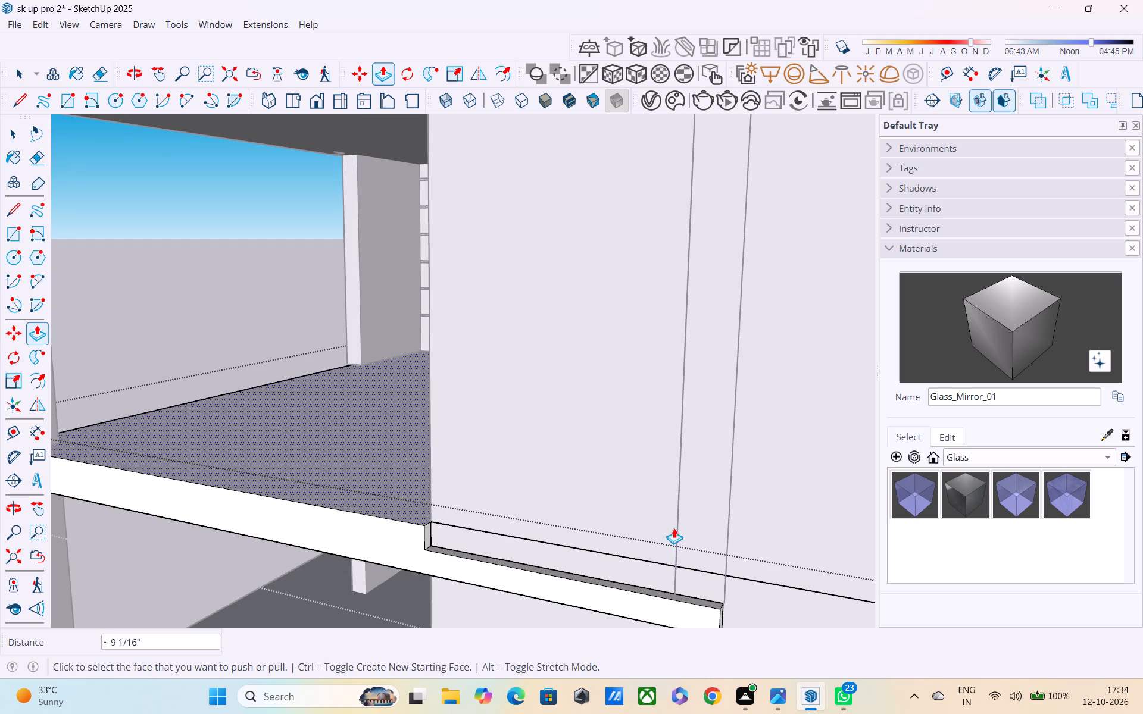
{"action": "key", "text": "Escape"}
Draw a line about 3" long across the top of the floor ledge at the inner vertical line.
{"action": "key", "text": "l"}
{"action": "scroll", "coordinate": [675, 556], "scroll_direction": "up", "scroll_amount": 1}
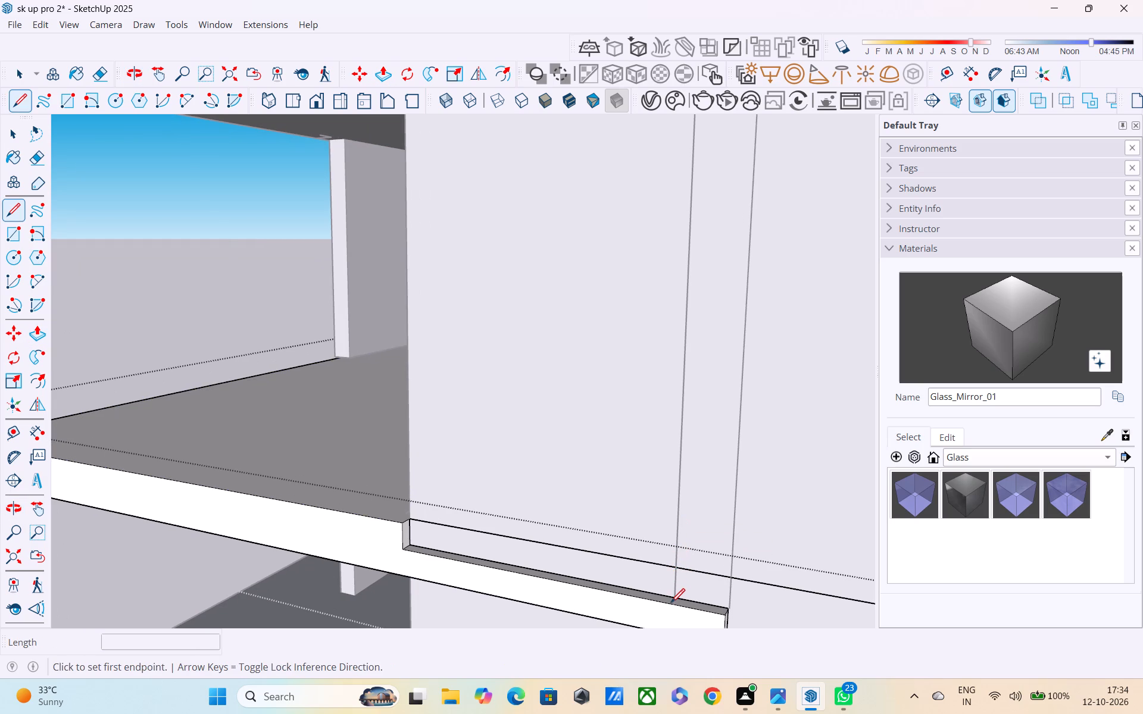
{"action": "left_click", "coordinate": [670, 606]}
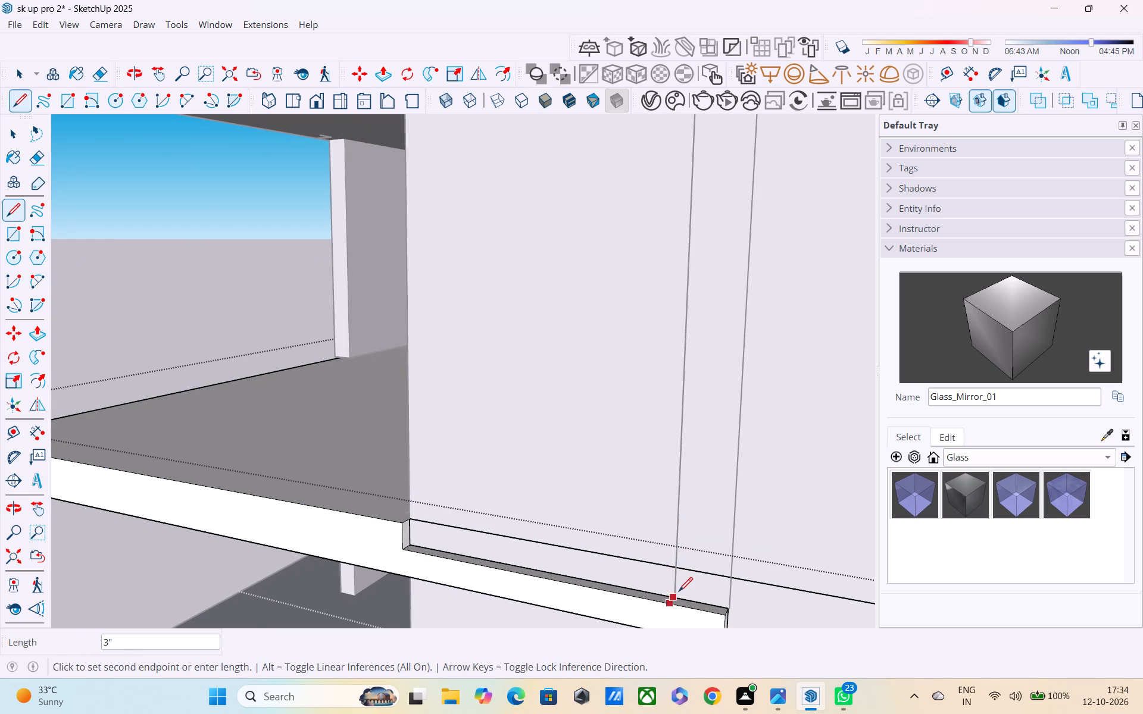
{"action": "middle_click_drag", "start_coordinate": [679, 593], "coordinate": [556, 555]}
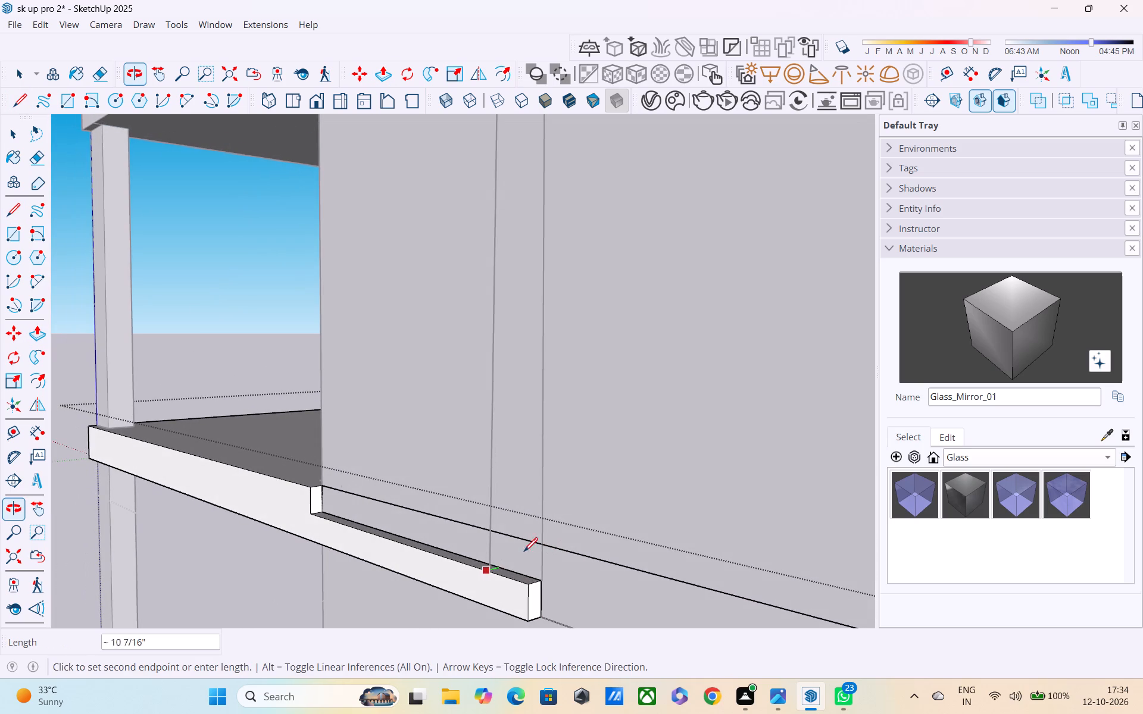
{"action": "left_click", "coordinate": [495, 560]}
{"action": "middle_click_drag", "start_coordinate": [511, 574], "coordinate": [518, 594]}
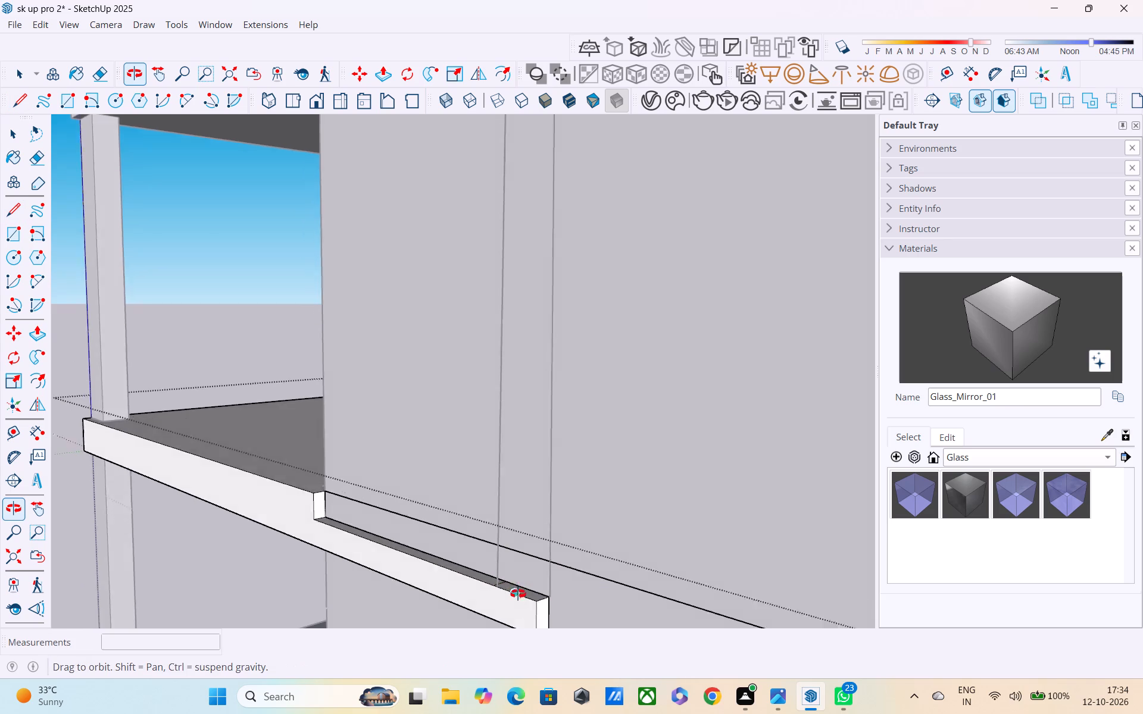
{"action": "middle_click_drag", "start_coordinate": [518, 594], "coordinate": [558, 580]}
{"action": "scroll", "coordinate": [568, 563], "scroll_direction": "up", "scroll_amount": 3}
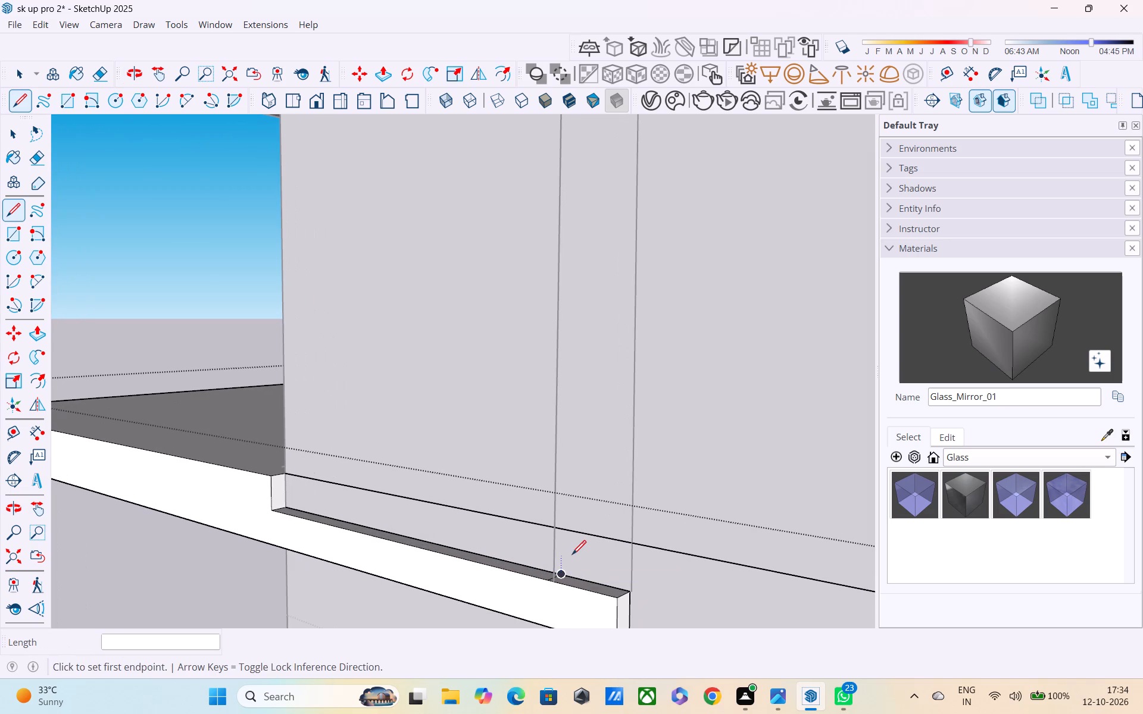
{"action": "key", "text": "Escape"}
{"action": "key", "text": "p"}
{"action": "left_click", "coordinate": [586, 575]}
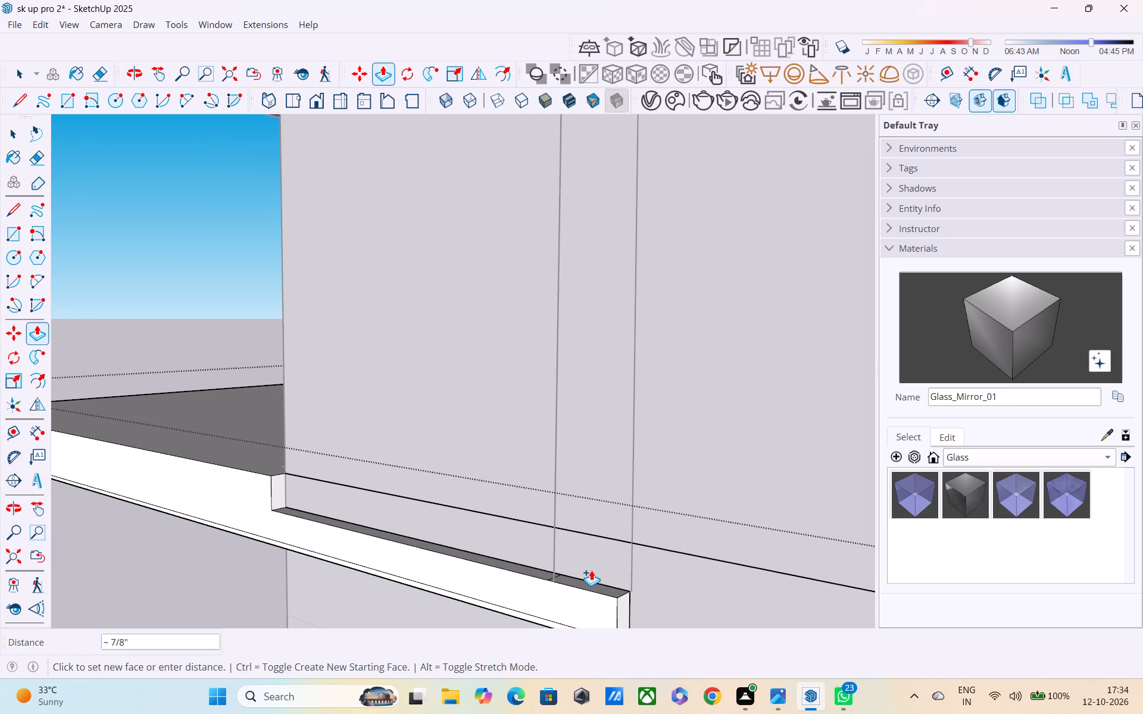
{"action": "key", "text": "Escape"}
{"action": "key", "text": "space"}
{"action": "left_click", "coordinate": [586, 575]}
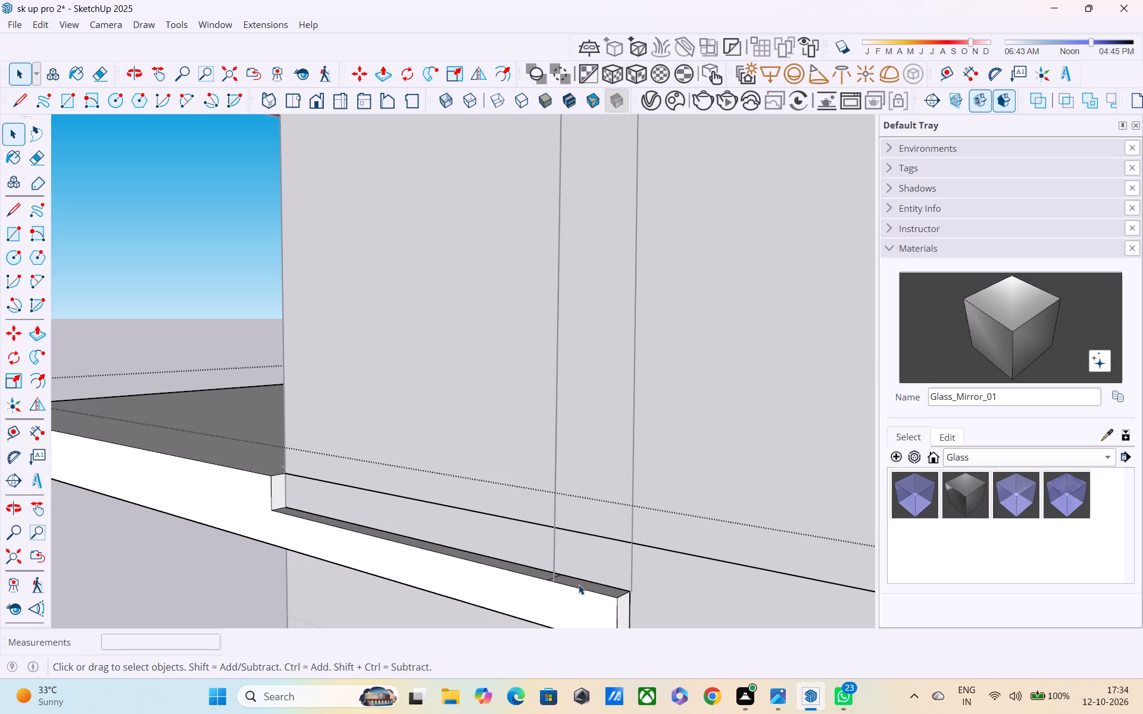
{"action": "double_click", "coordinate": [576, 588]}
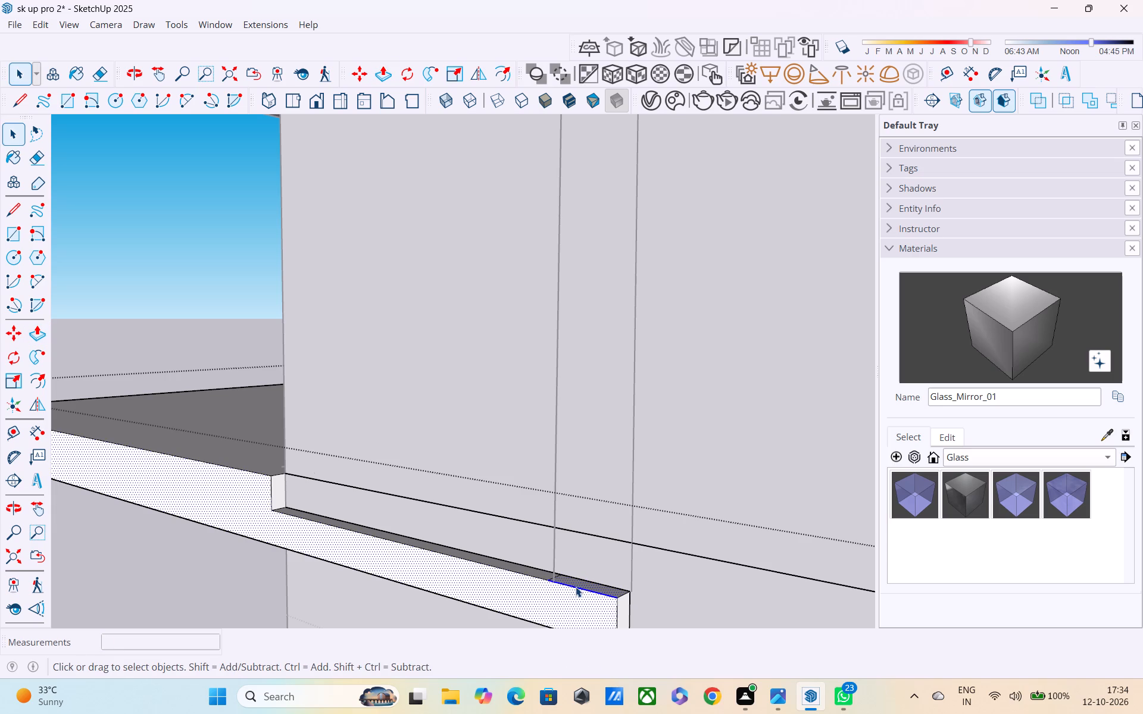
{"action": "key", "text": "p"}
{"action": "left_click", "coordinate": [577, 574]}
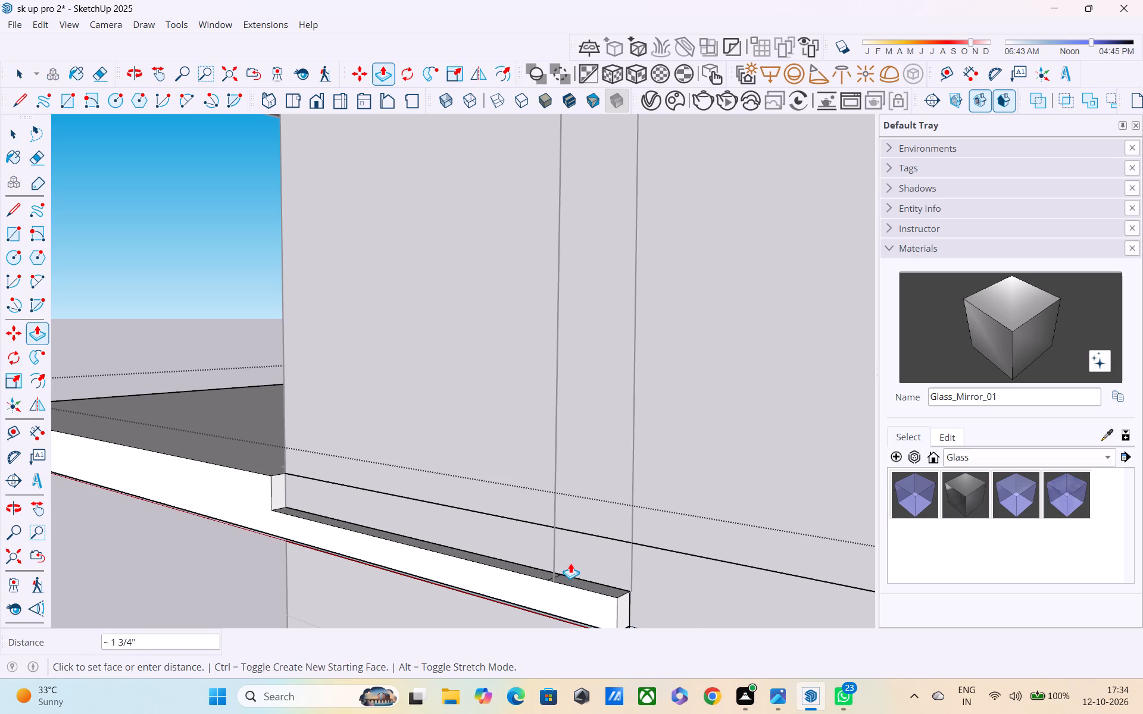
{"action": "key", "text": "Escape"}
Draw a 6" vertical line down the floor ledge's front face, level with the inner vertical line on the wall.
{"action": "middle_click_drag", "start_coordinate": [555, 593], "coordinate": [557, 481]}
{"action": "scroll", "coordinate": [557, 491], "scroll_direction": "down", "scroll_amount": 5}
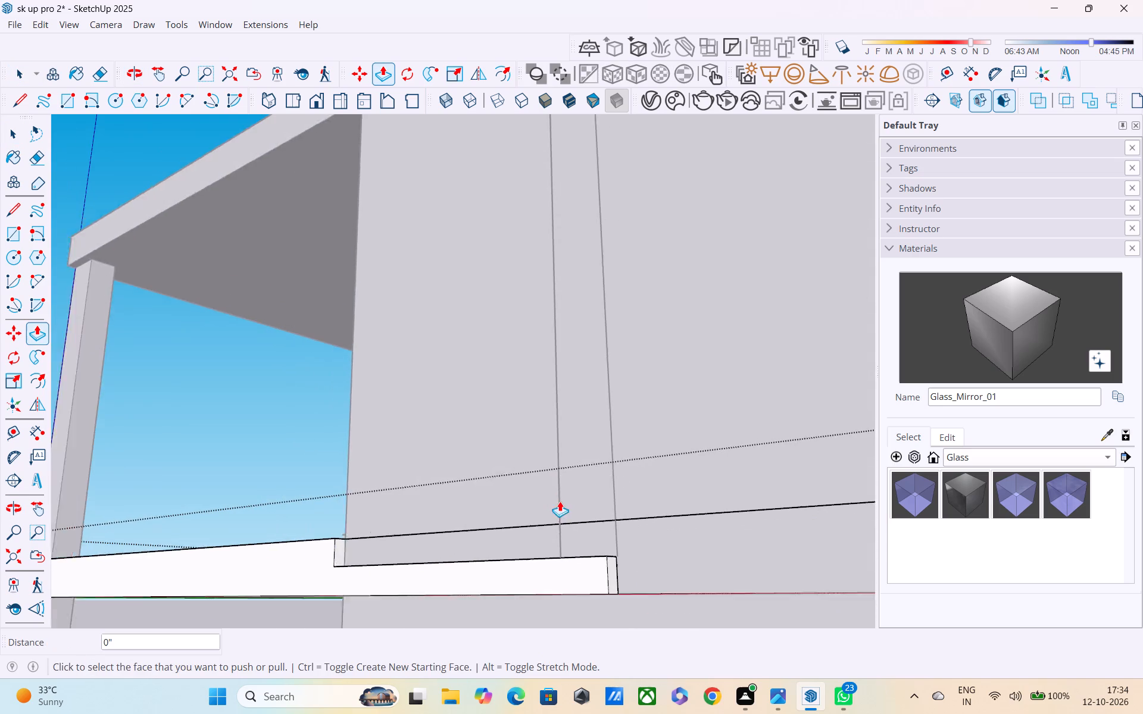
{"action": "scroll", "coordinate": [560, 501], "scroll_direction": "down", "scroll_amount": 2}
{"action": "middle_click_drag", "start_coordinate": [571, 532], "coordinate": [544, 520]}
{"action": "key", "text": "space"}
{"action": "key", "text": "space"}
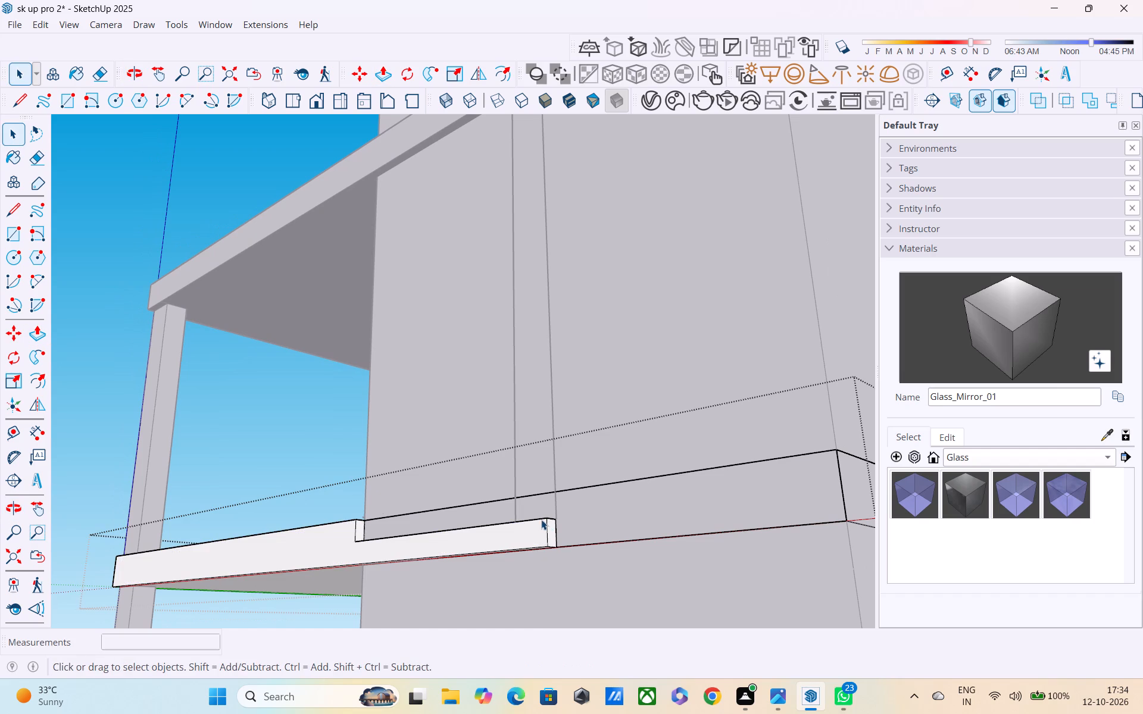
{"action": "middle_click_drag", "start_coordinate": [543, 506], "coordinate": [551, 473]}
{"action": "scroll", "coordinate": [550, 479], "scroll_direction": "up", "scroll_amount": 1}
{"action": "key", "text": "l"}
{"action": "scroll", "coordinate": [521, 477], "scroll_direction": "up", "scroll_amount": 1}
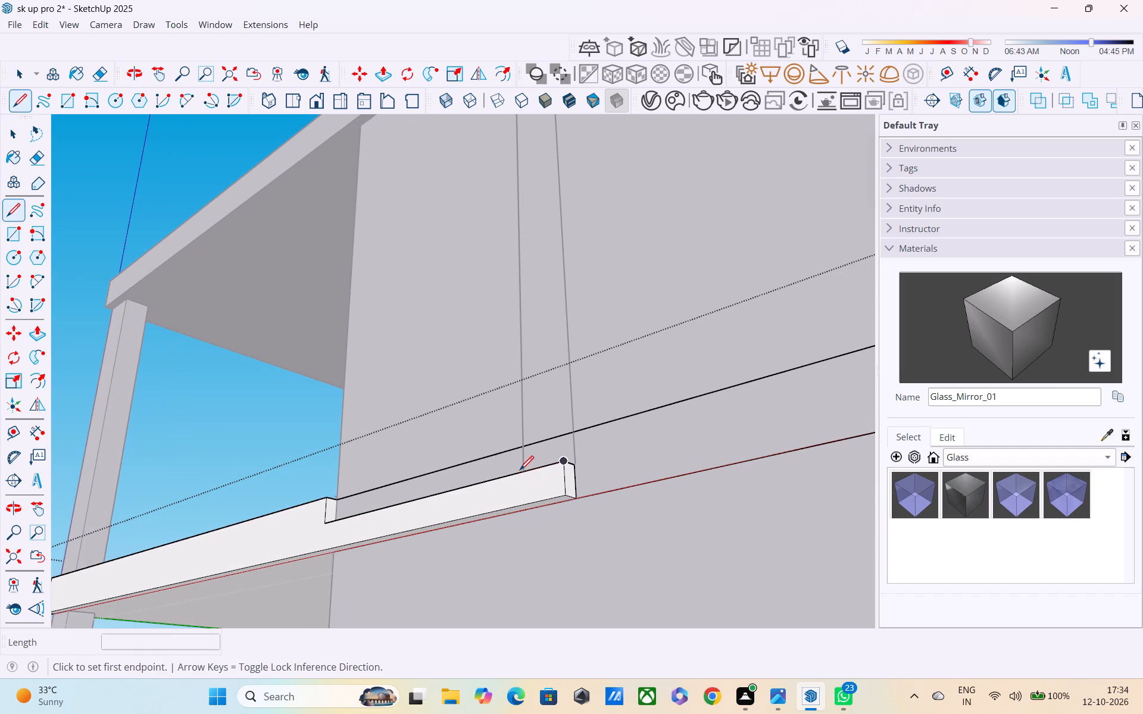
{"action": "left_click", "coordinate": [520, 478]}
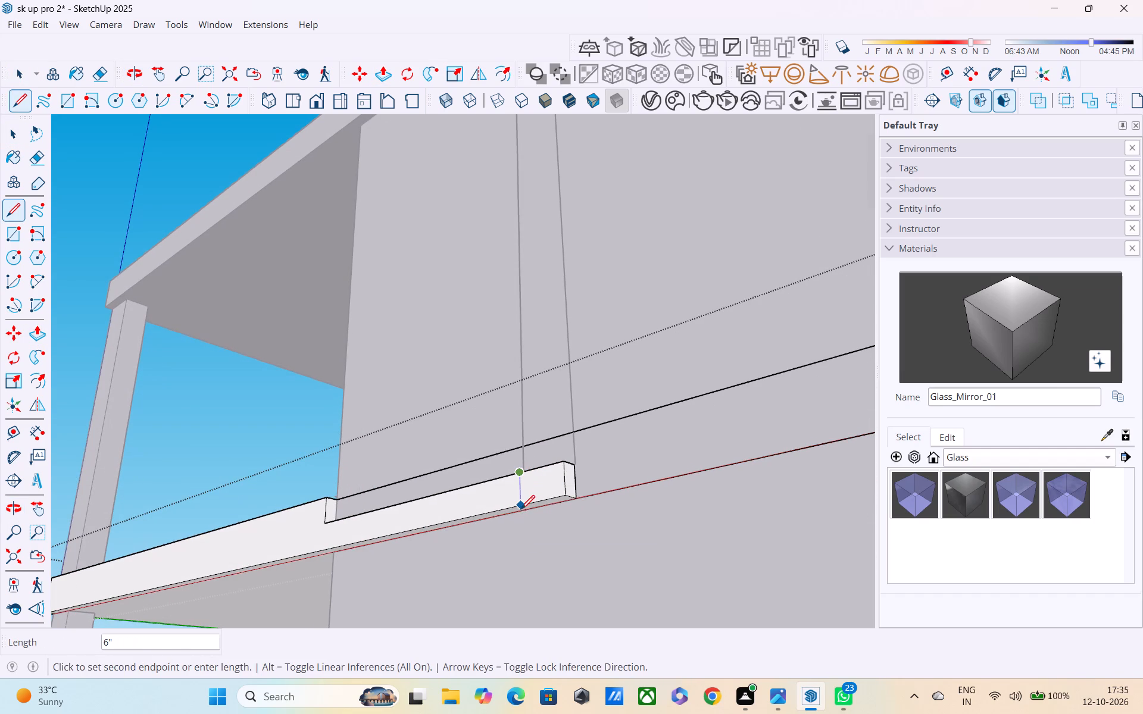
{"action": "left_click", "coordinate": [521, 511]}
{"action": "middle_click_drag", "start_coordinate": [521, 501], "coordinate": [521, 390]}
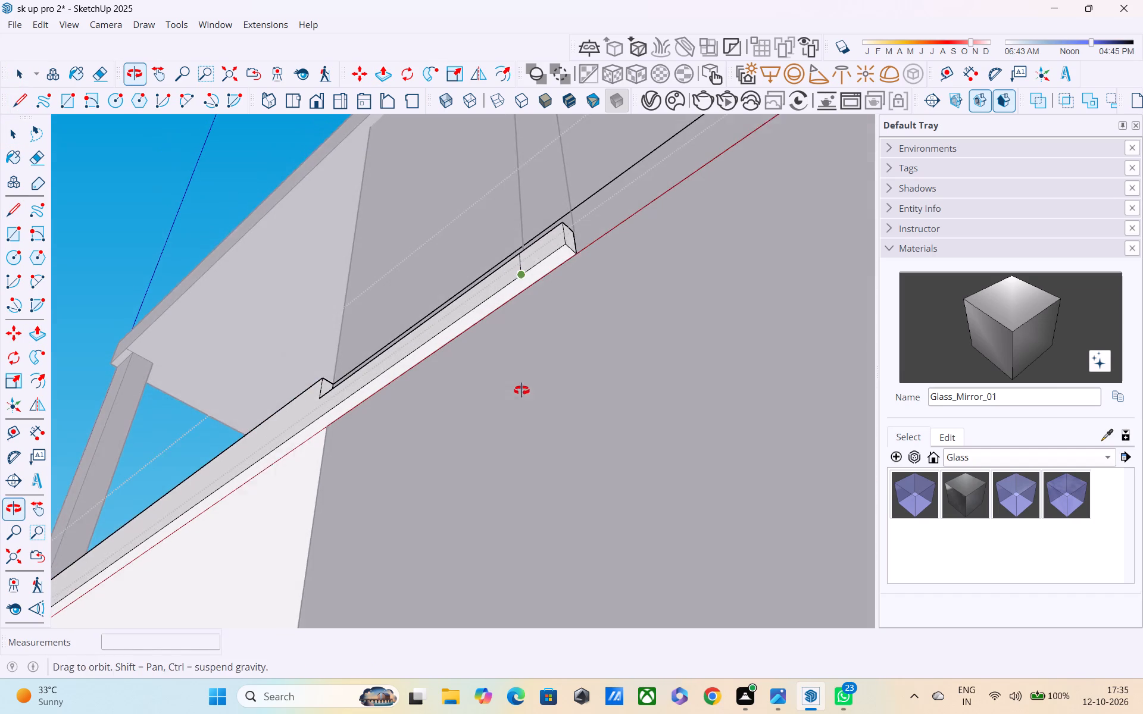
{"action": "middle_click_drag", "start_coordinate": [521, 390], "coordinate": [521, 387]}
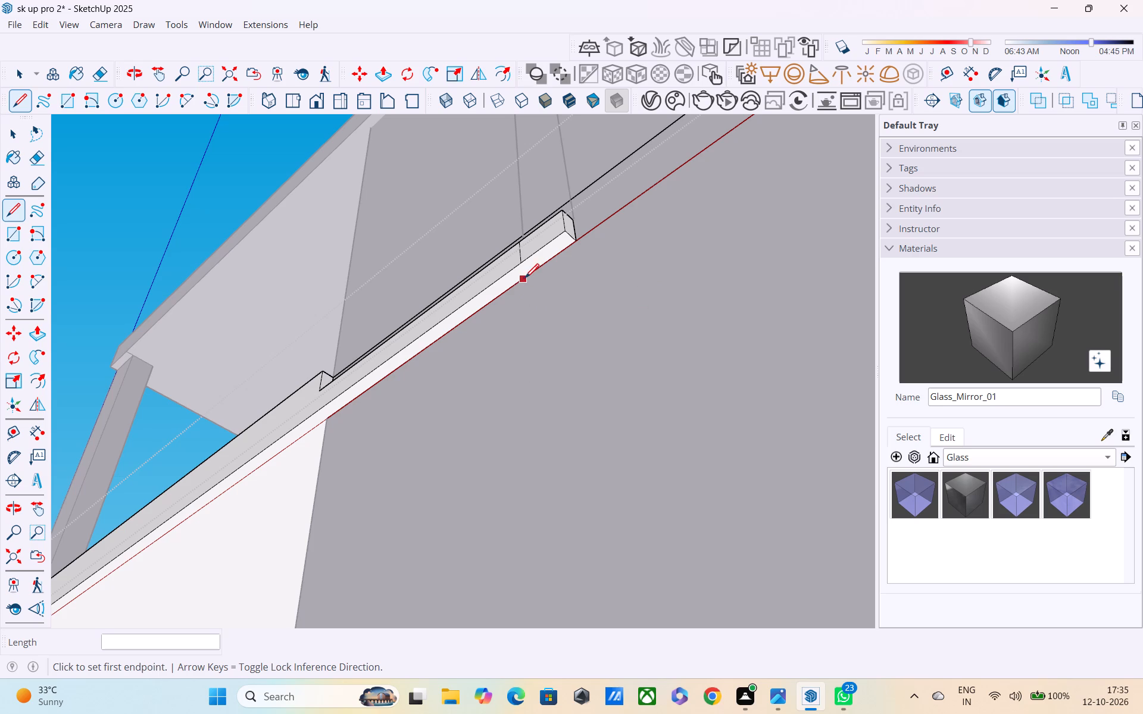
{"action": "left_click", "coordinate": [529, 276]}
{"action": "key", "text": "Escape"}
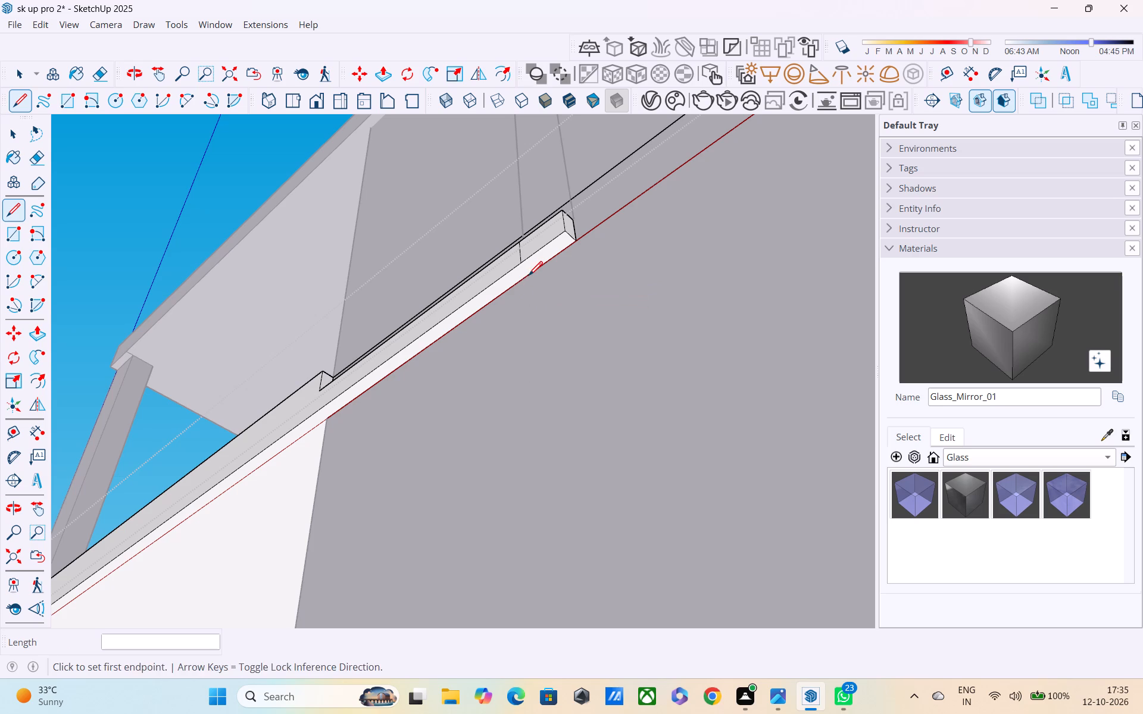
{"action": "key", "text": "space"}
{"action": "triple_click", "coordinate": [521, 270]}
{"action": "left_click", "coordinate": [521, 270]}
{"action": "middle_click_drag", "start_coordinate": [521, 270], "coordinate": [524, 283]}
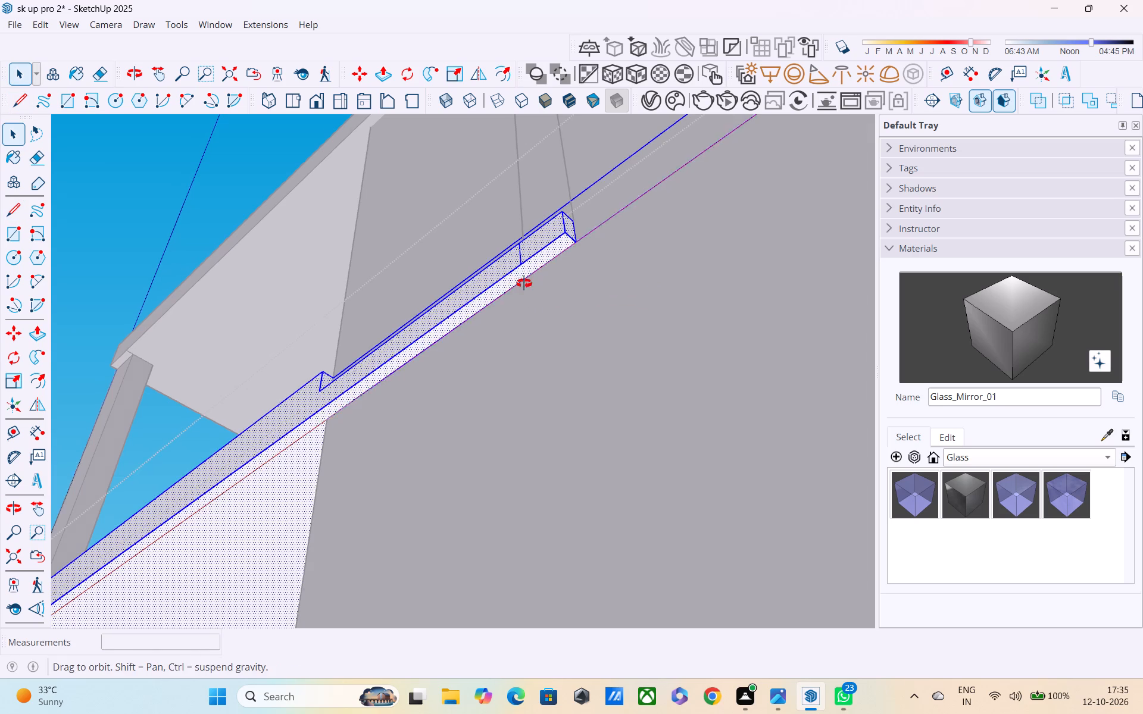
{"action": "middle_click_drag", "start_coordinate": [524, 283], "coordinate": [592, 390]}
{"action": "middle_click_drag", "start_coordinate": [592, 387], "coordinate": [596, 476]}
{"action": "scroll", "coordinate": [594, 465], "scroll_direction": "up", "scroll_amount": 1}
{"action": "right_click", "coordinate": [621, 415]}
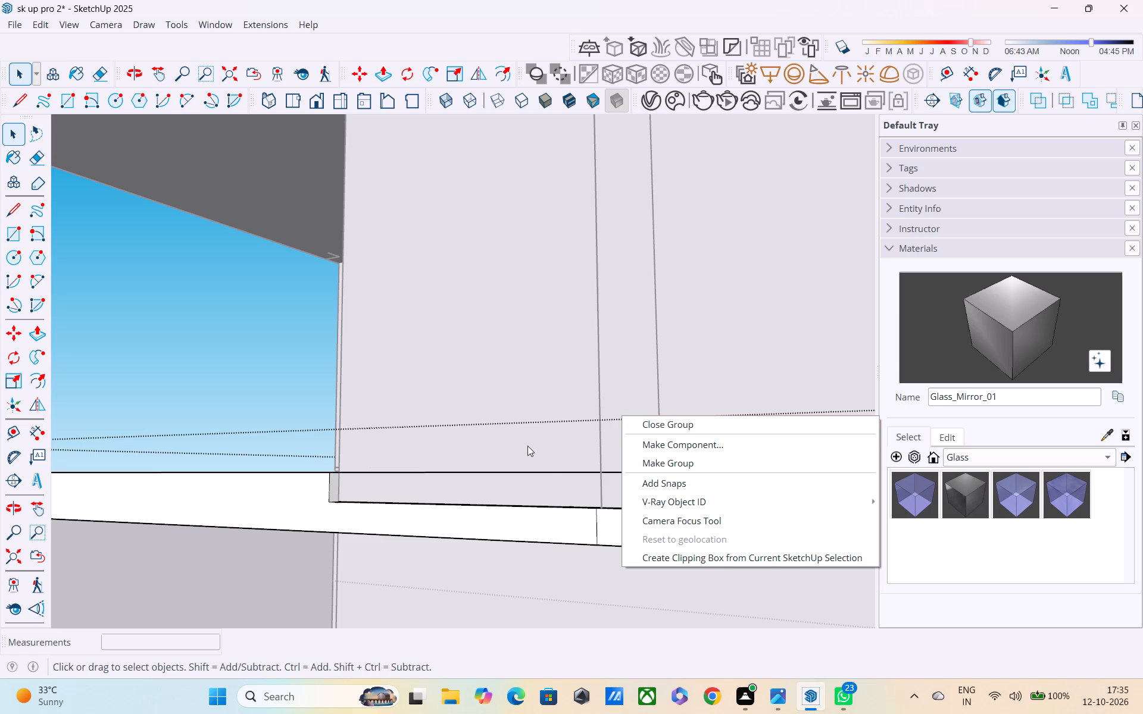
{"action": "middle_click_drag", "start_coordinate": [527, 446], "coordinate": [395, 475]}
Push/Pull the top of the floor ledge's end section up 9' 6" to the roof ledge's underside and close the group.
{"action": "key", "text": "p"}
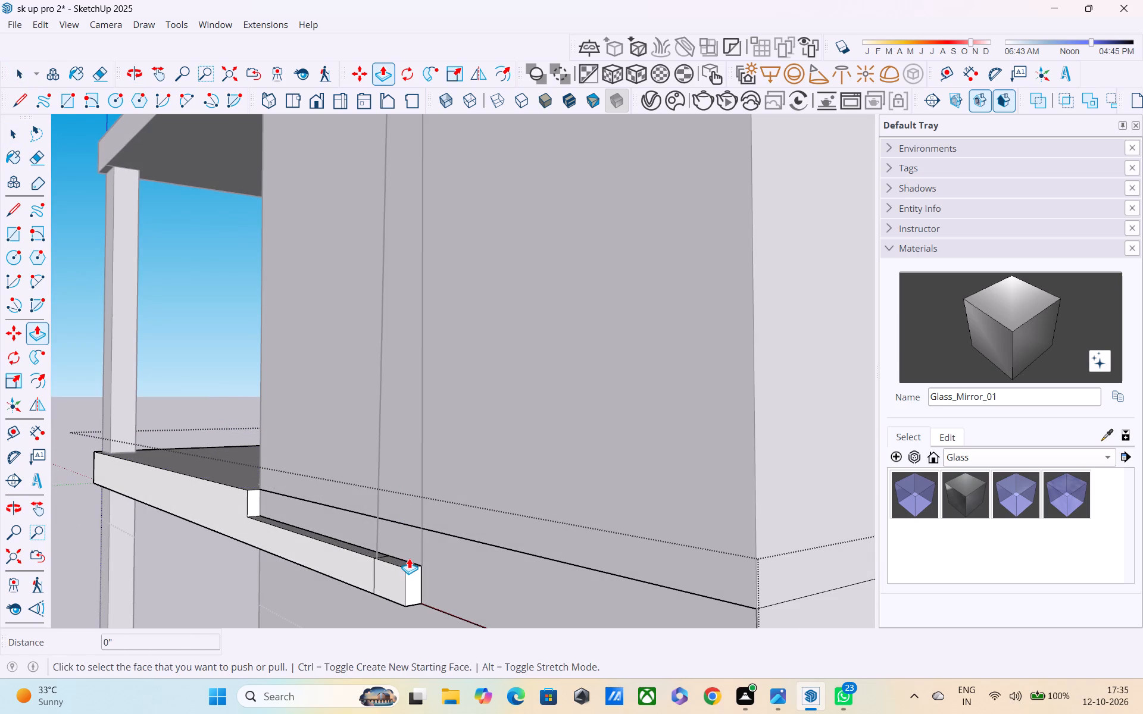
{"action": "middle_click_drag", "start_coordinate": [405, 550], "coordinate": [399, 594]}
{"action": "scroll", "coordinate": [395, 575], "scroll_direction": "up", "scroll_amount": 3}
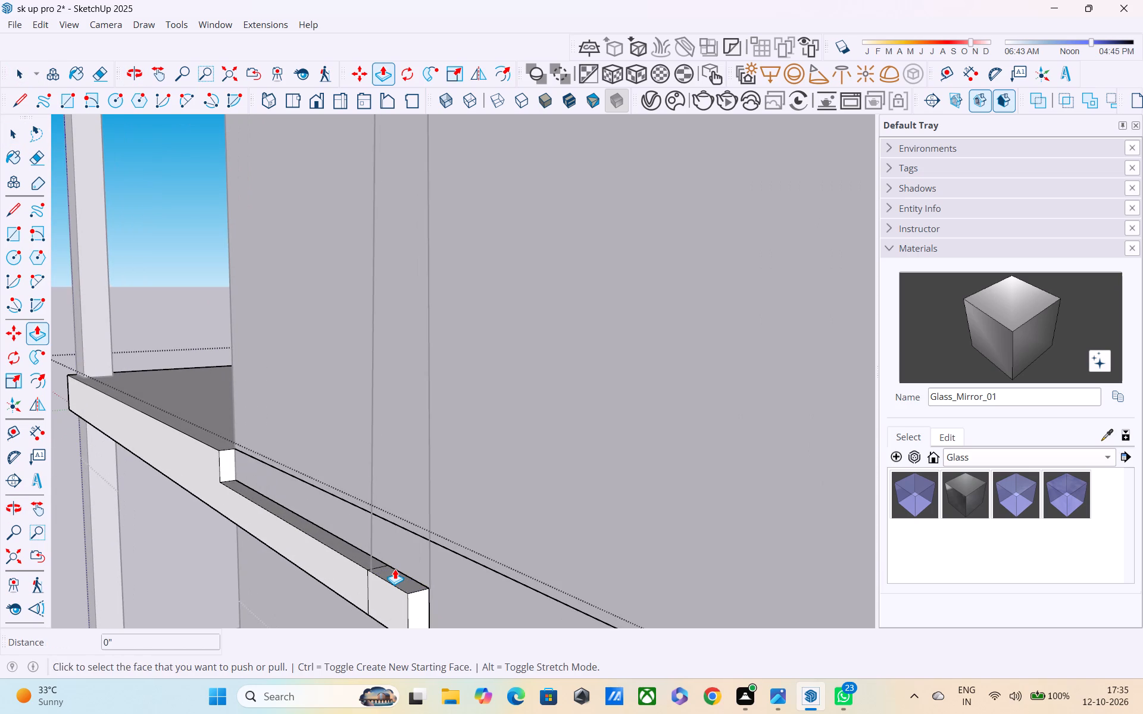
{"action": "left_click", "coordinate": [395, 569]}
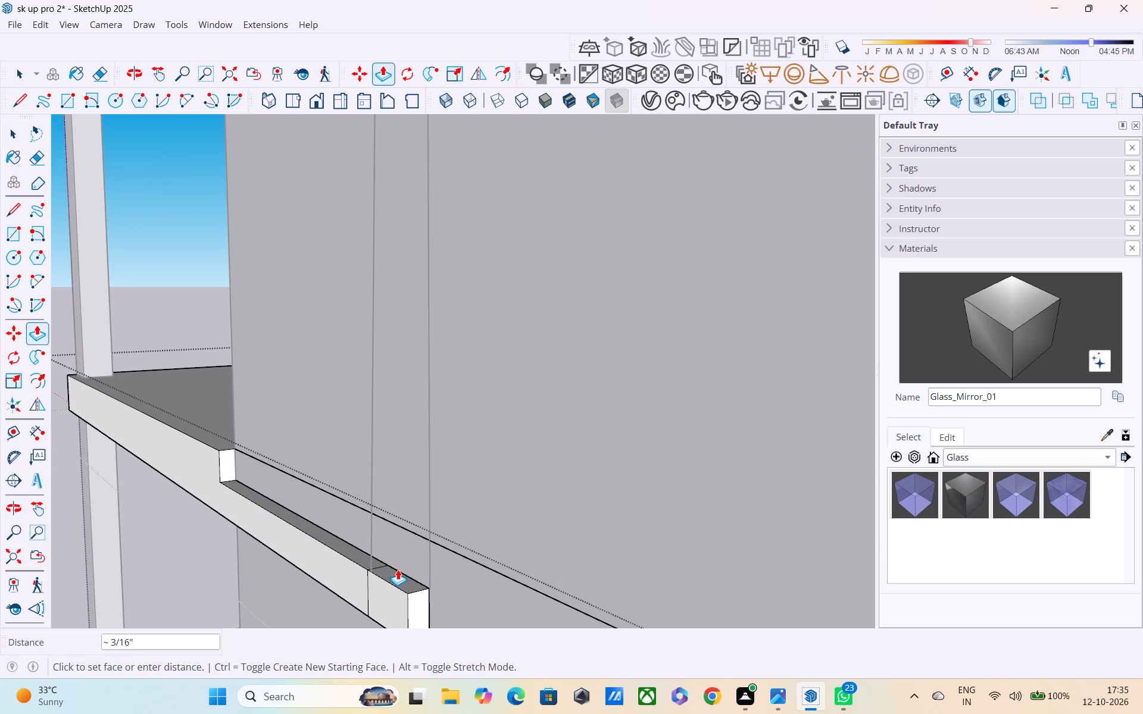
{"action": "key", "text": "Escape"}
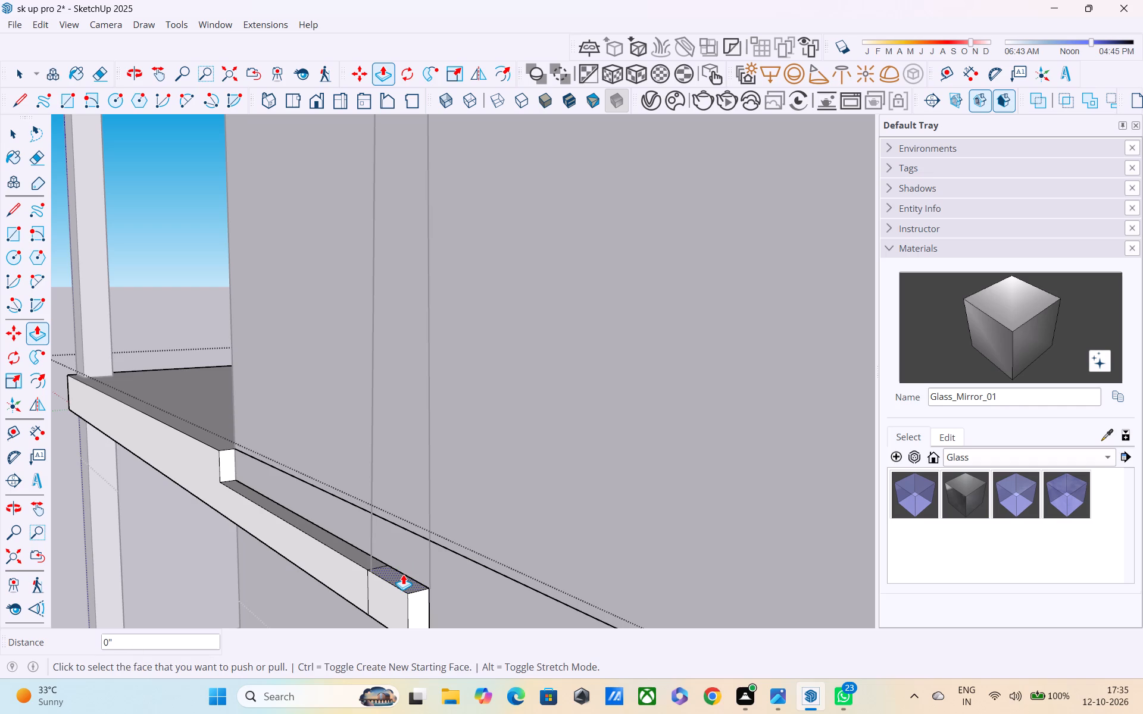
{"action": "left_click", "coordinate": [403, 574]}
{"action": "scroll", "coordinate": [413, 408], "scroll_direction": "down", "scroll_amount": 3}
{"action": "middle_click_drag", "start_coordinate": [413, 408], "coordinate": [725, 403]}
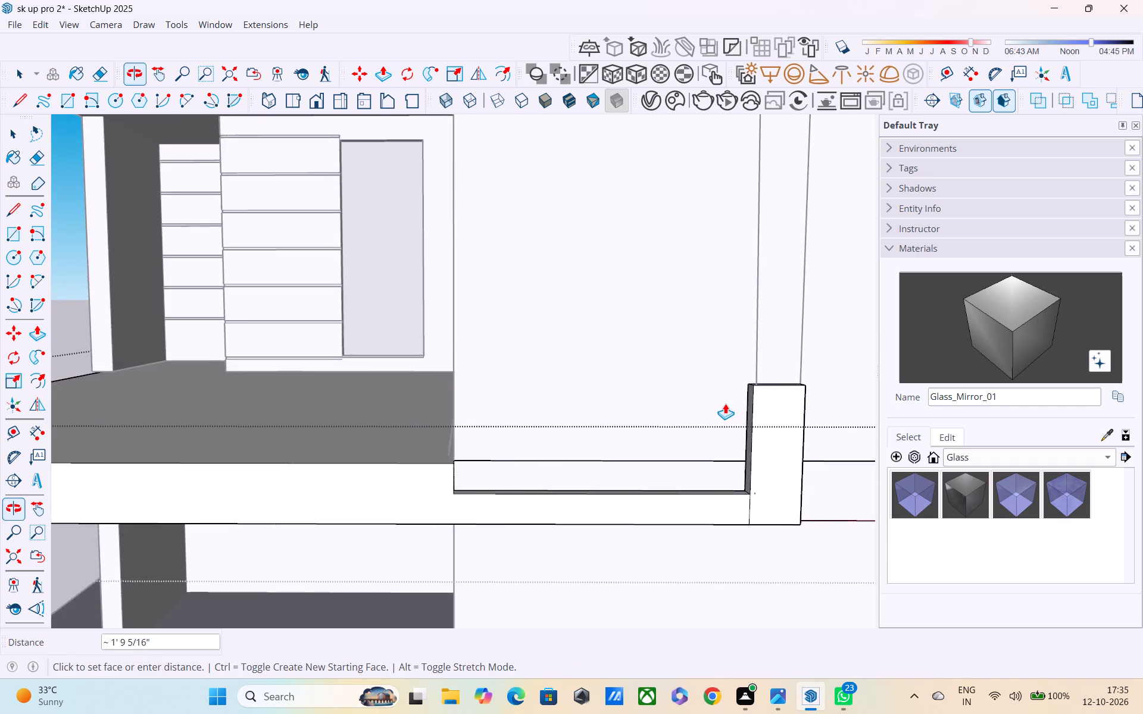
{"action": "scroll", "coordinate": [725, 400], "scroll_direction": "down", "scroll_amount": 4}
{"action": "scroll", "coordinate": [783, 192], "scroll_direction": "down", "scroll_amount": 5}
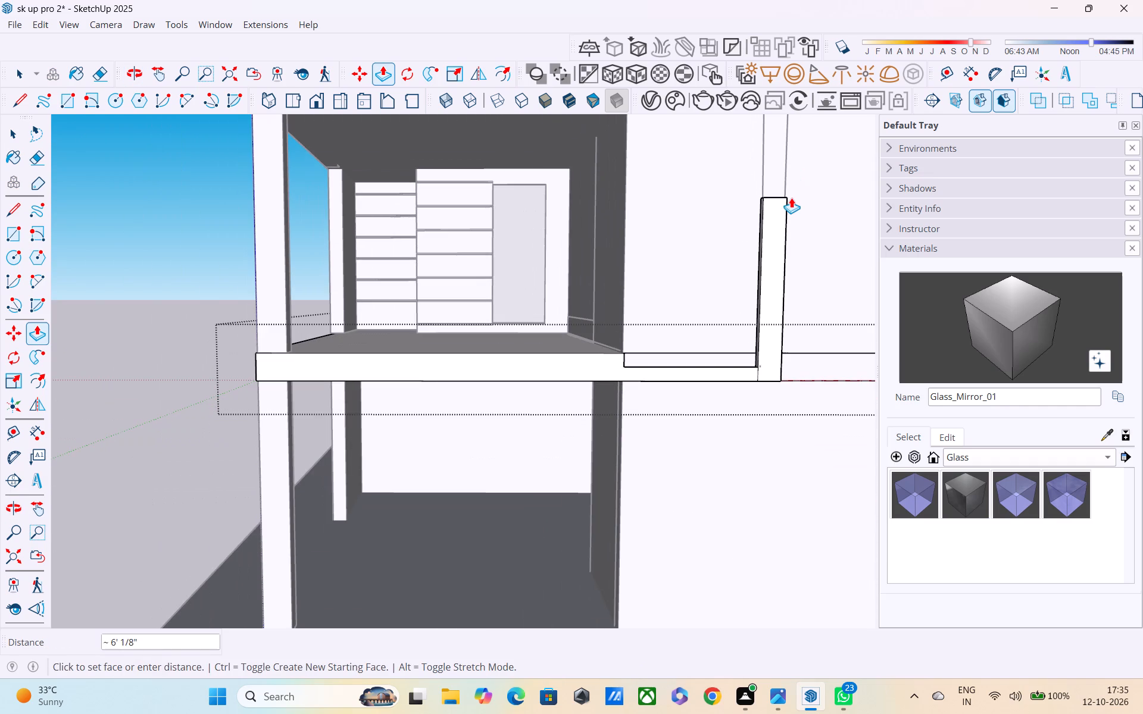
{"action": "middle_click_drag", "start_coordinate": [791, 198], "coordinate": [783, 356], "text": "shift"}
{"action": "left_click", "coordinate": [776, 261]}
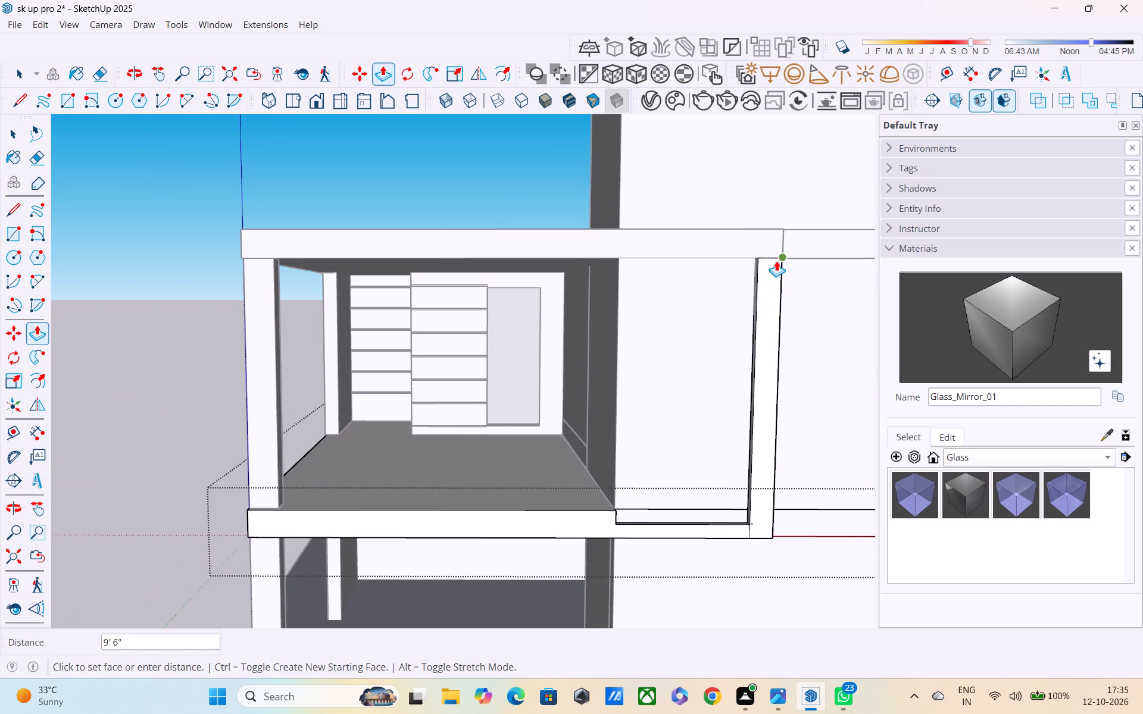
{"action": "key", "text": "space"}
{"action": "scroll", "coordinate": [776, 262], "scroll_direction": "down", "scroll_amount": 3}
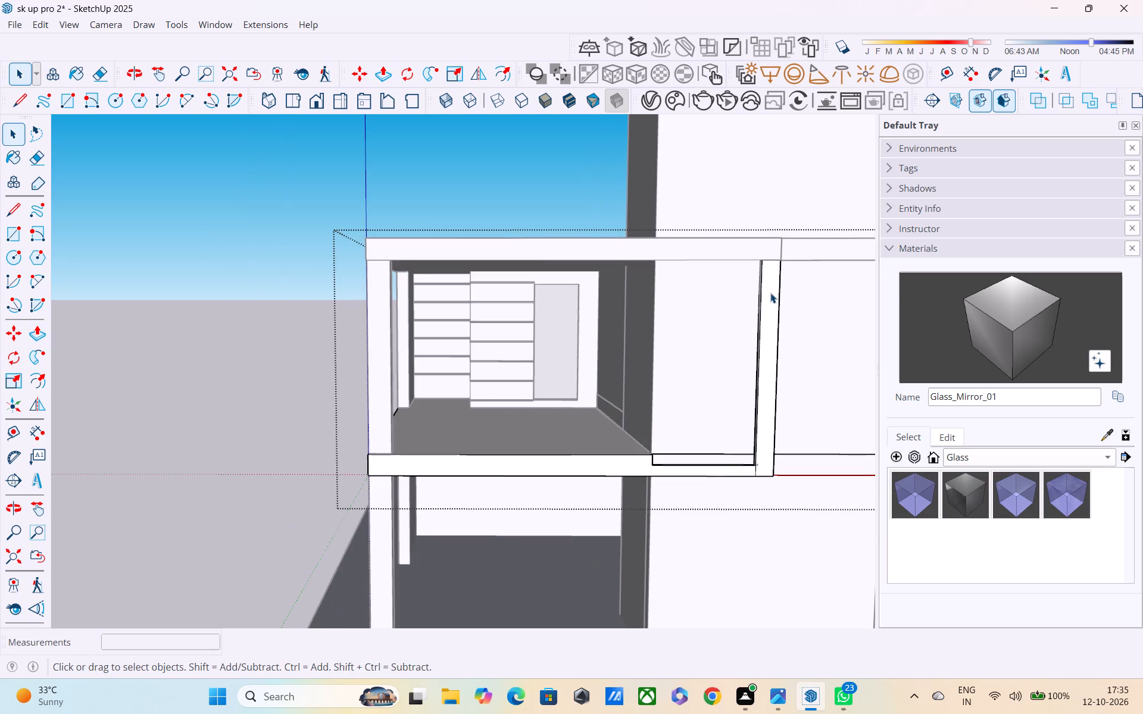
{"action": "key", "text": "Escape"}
Examine the vertical end element and its junction with the floor ledge and the solid wall from several angles.
{"action": "scroll", "coordinate": [681, 303], "scroll_direction": "down", "scroll_amount": 4}
{"action": "middle_click_drag", "start_coordinate": [699, 330], "coordinate": [611, 330]}
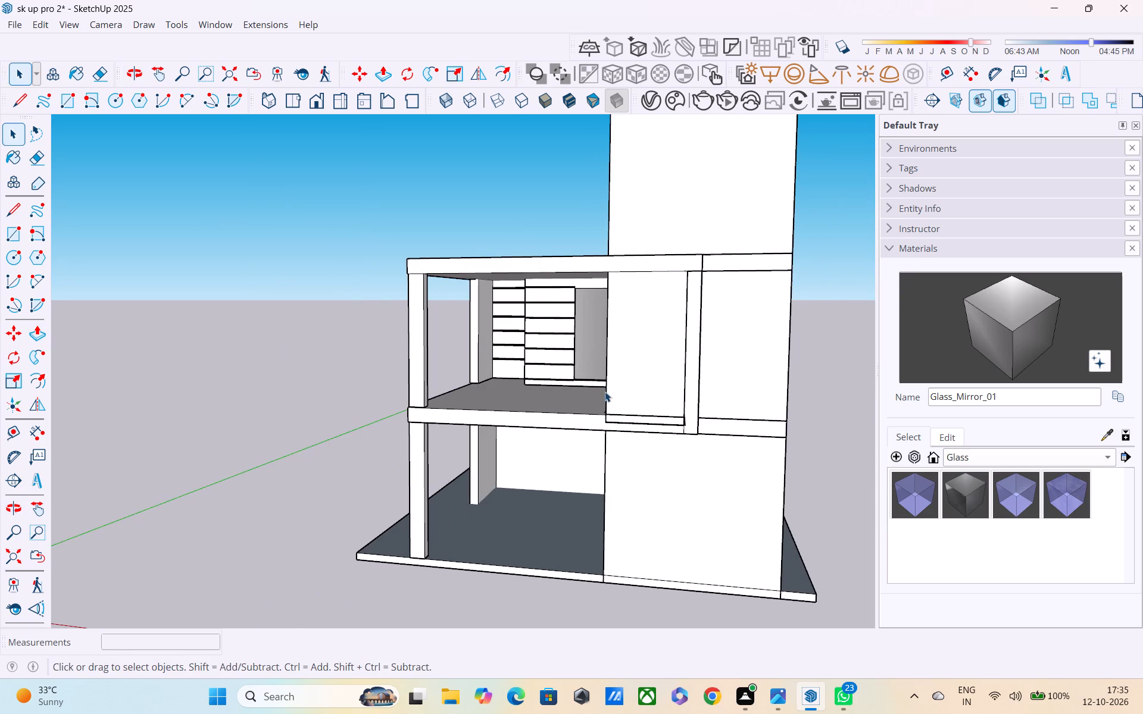
{"action": "scroll", "coordinate": [605, 398], "scroll_direction": "down", "scroll_amount": 1}
{"action": "scroll", "coordinate": [616, 424], "scroll_direction": "up", "scroll_amount": 10}
{"action": "middle_click_drag", "start_coordinate": [627, 418], "coordinate": [626, 353]}
{"action": "scroll", "coordinate": [623, 345], "scroll_direction": "up", "scroll_amount": 3}
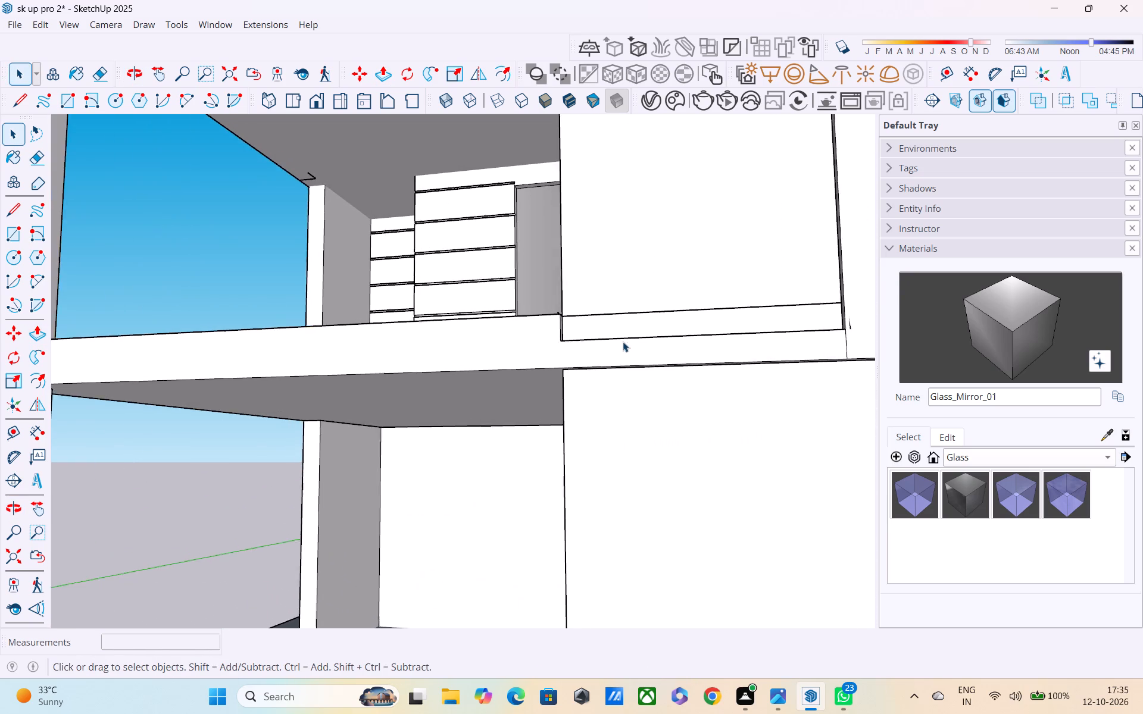
{"action": "scroll", "coordinate": [623, 342], "scroll_direction": "up", "scroll_amount": 1}
{"action": "middle_click_drag", "start_coordinate": [611, 338], "coordinate": [542, 421]}
{"action": "scroll", "coordinate": [541, 421], "scroll_direction": "up", "scroll_amount": 1}
{"action": "scroll", "coordinate": [530, 416], "scroll_direction": "down", "scroll_amount": 4}
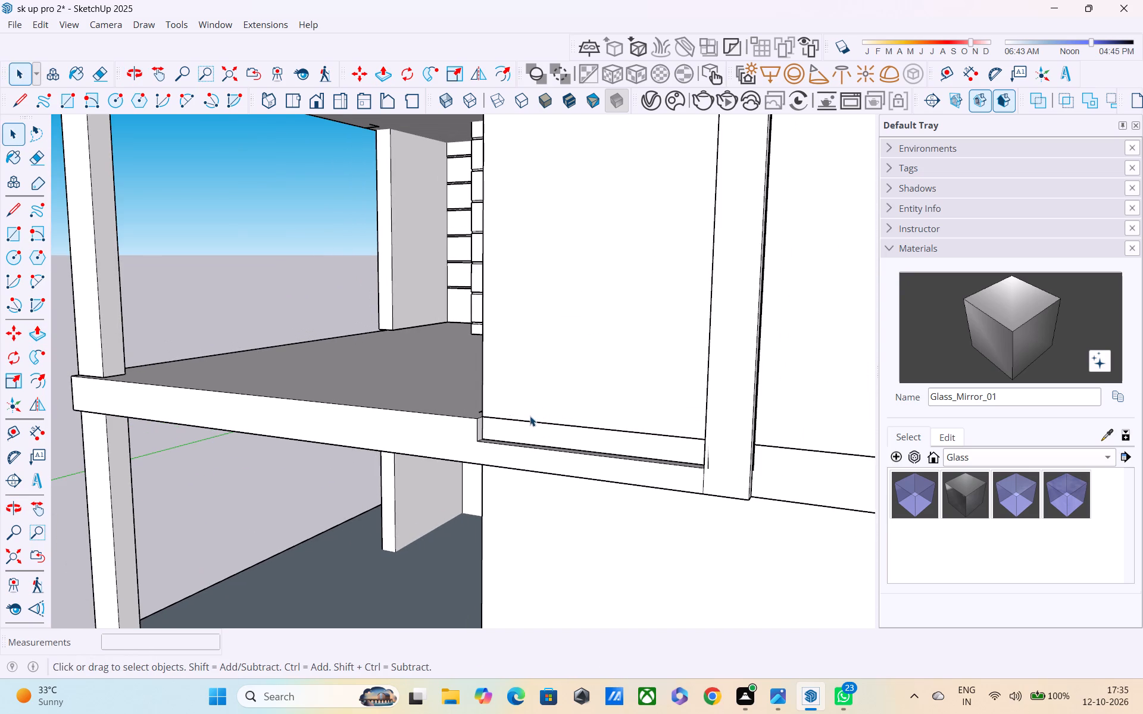
Open the solid wall's group and check its connected geometry around the floor ledge.
{"action": "key", "text": "Escape"}
{"action": "left_click", "coordinate": [547, 422]}
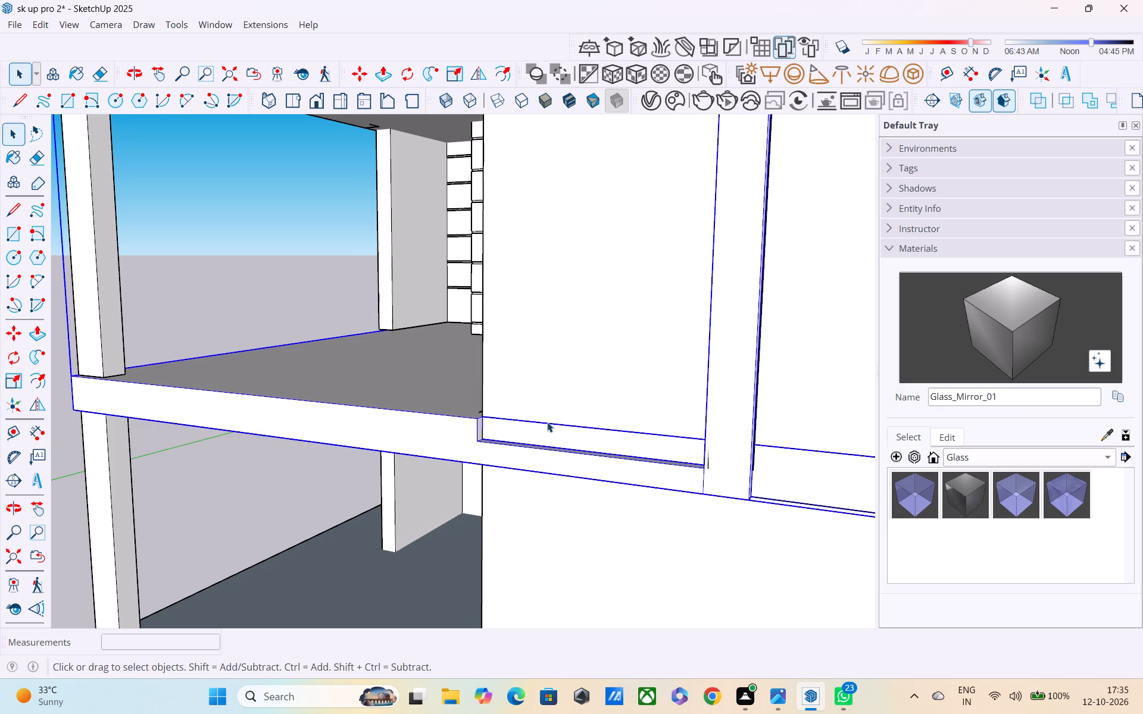
{"action": "triple_click", "coordinate": [547, 422]}
{"action": "double_click", "coordinate": [545, 429]}
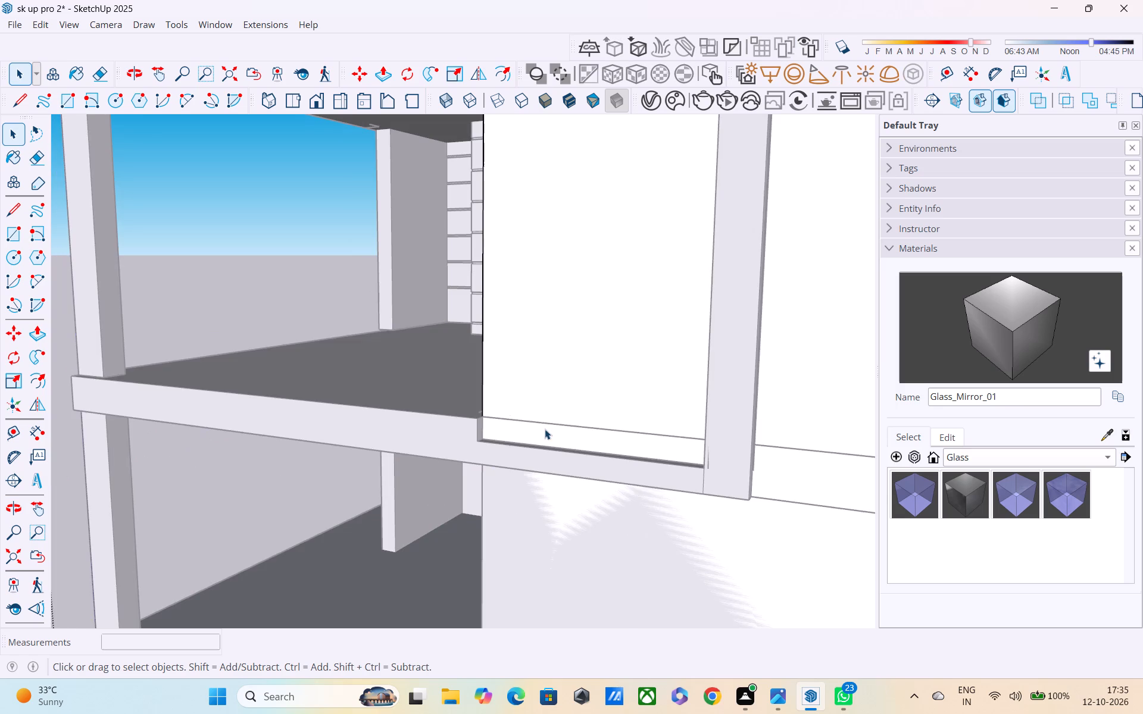
{"action": "scroll", "coordinate": [560, 430], "scroll_direction": "down", "scroll_amount": 3}
{"action": "middle_click_drag", "start_coordinate": [584, 436], "coordinate": [466, 422]}
{"action": "scroll", "coordinate": [466, 422], "scroll_direction": "up", "scroll_amount": 1}
{"action": "scroll", "coordinate": [466, 422], "scroll_direction": "down", "scroll_amount": 2}
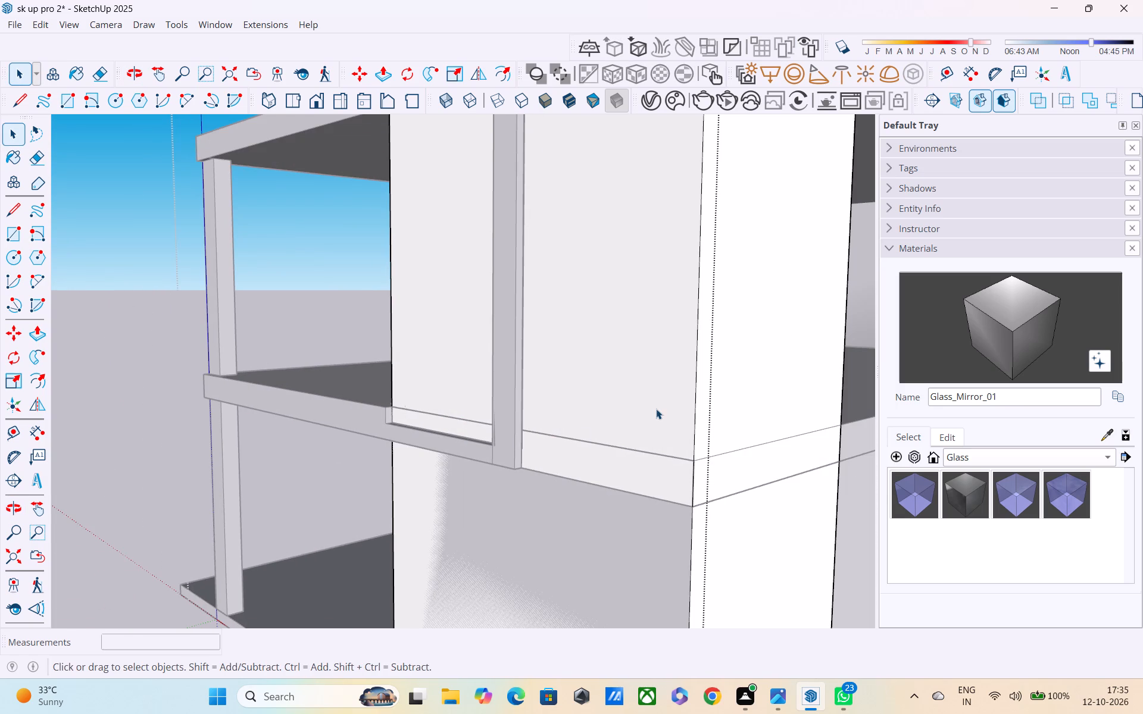
{"action": "triple_click", "coordinate": [656, 408]}
{"action": "double_click", "coordinate": [594, 427]}
{"action": "left_click_drag", "start_coordinate": [594, 427], "coordinate": [591, 441]}
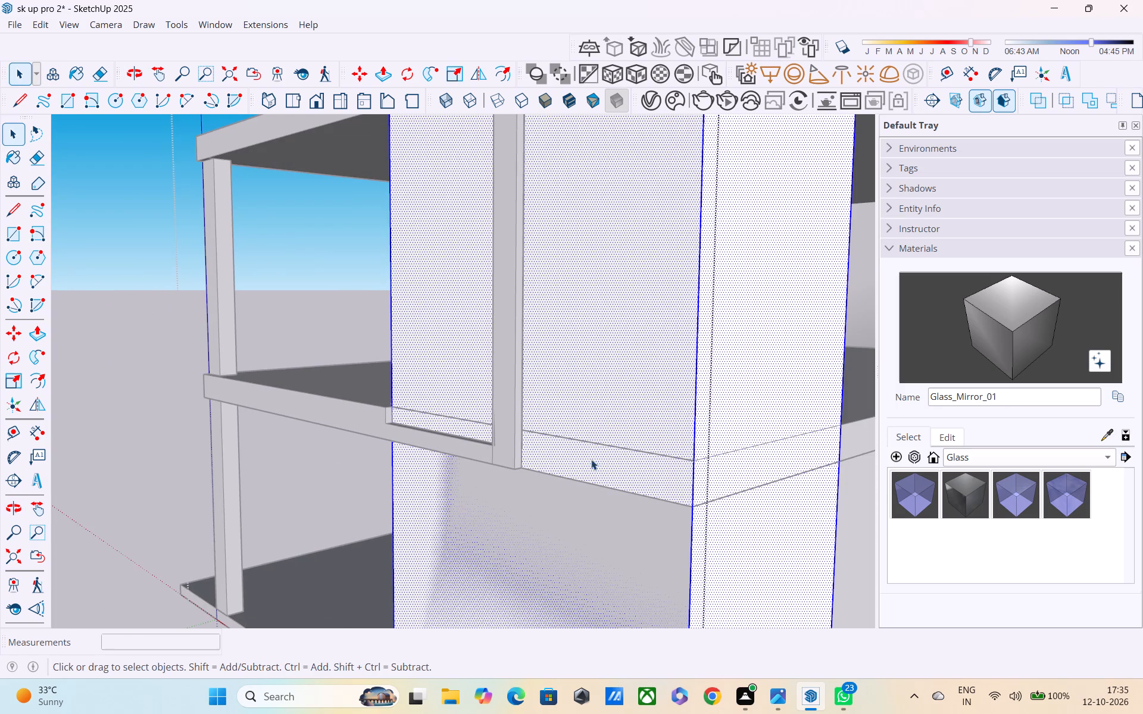
{"action": "triple_click", "coordinate": [723, 434]}
{"action": "double_click", "coordinate": [326, 303]}
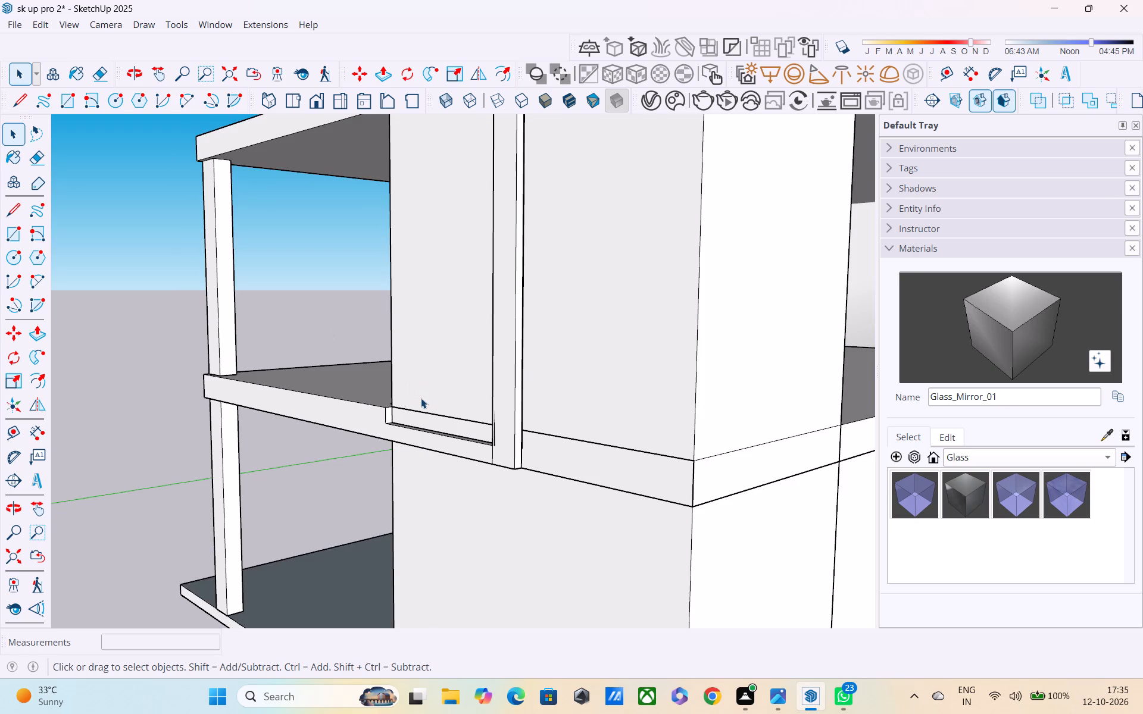
Erase the floor slab group together with its front ledge and vertical end element.
{"action": "key", "text": "e"}
{"action": "left_click", "coordinate": [431, 414]}
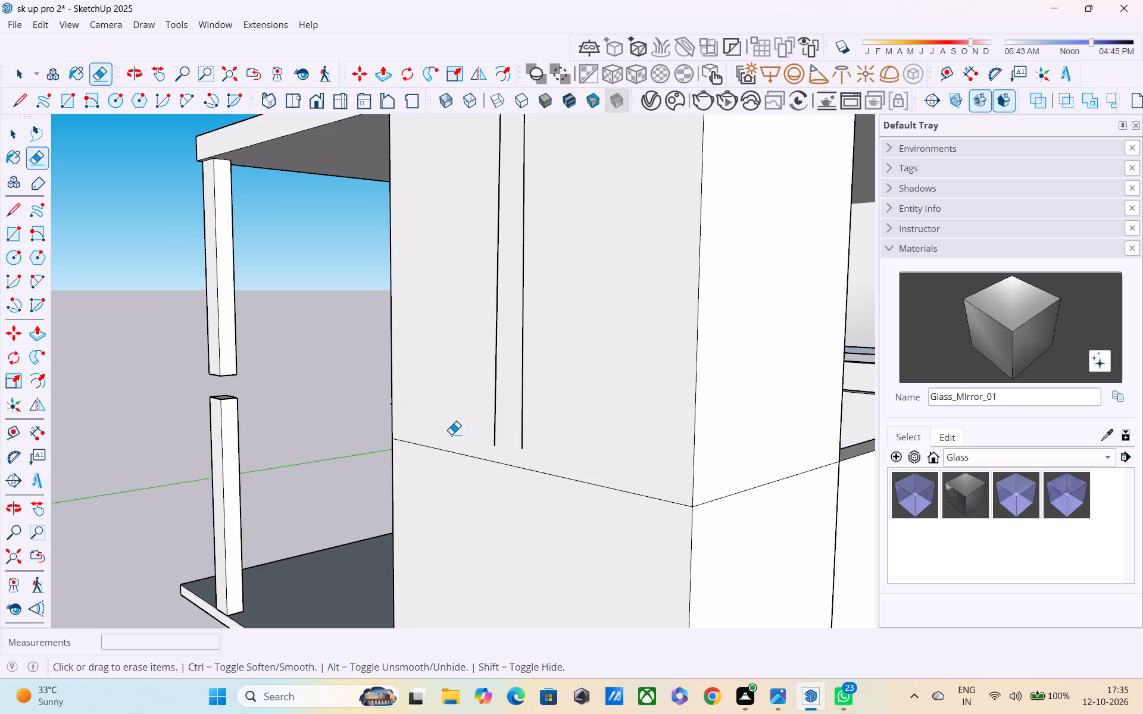
Erase the two vertical guide lines drawn on the solid front wall.
{"action": "scroll", "coordinate": [457, 433], "scroll_direction": "down", "scroll_amount": 4}
{"action": "middle_click_drag", "start_coordinate": [445, 437], "coordinate": [684, 436]}
{"action": "scroll", "coordinate": [684, 436], "scroll_direction": "up", "scroll_amount": 1}
{"action": "scroll", "coordinate": [684, 436], "scroll_direction": "down", "scroll_amount": 4}
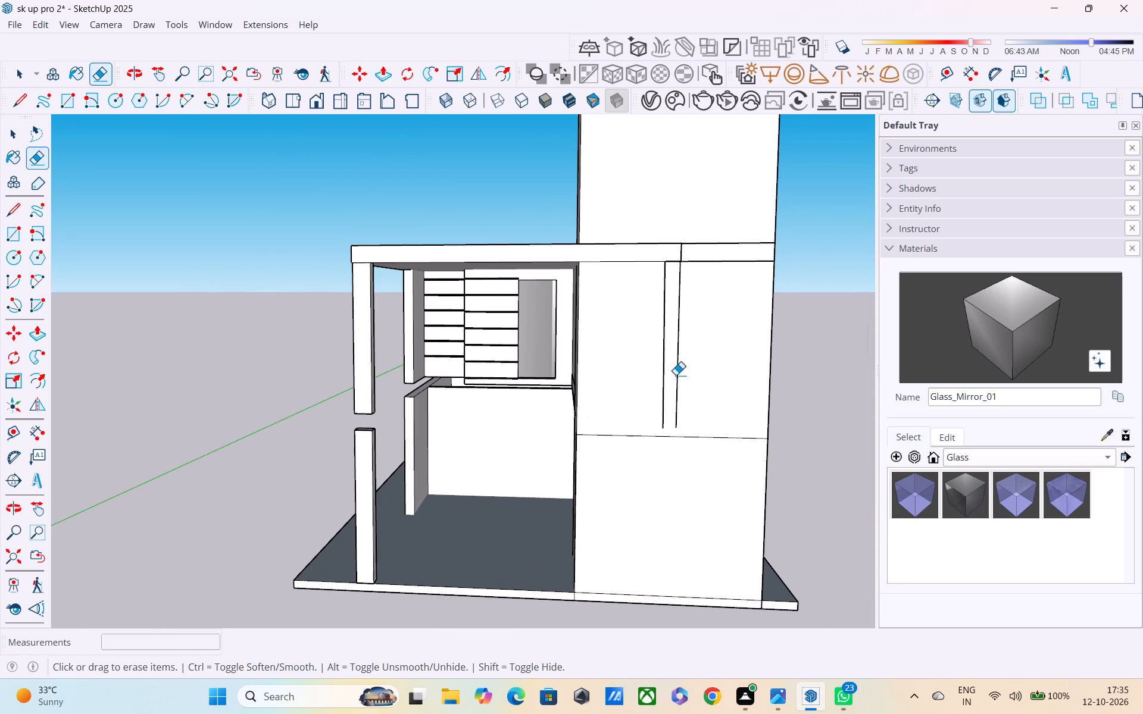
{"action": "left_click", "coordinate": [666, 343]}
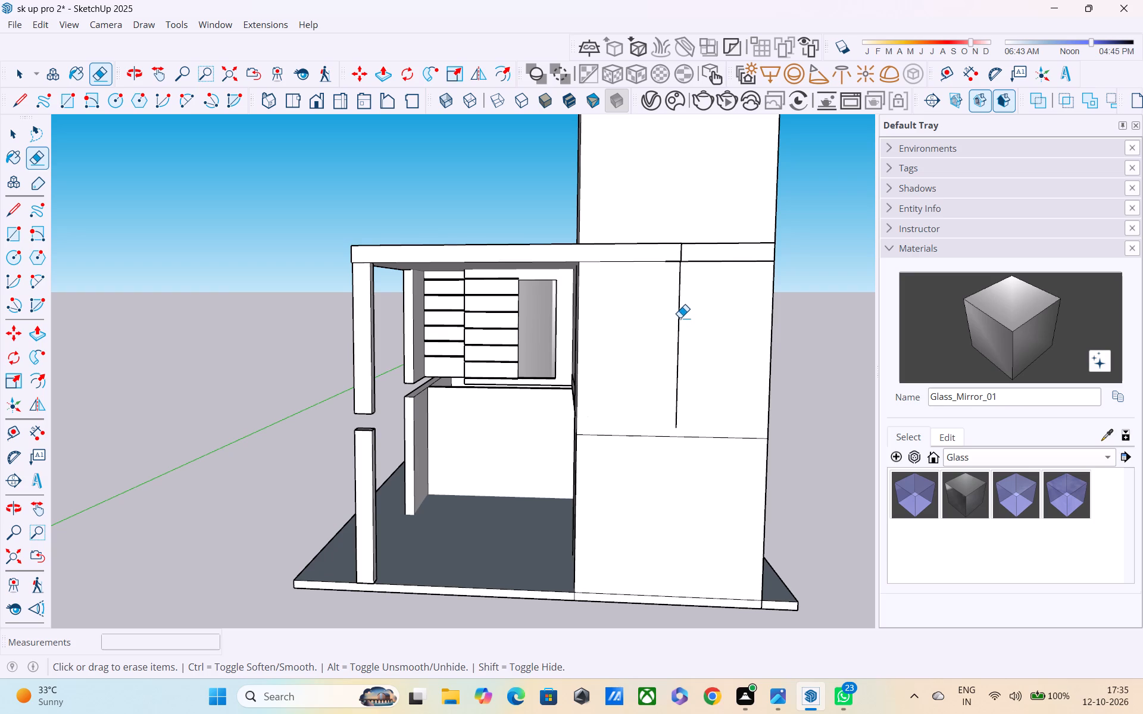
{"action": "left_click", "coordinate": [683, 311]}
{"action": "left_click", "coordinate": [681, 288]}
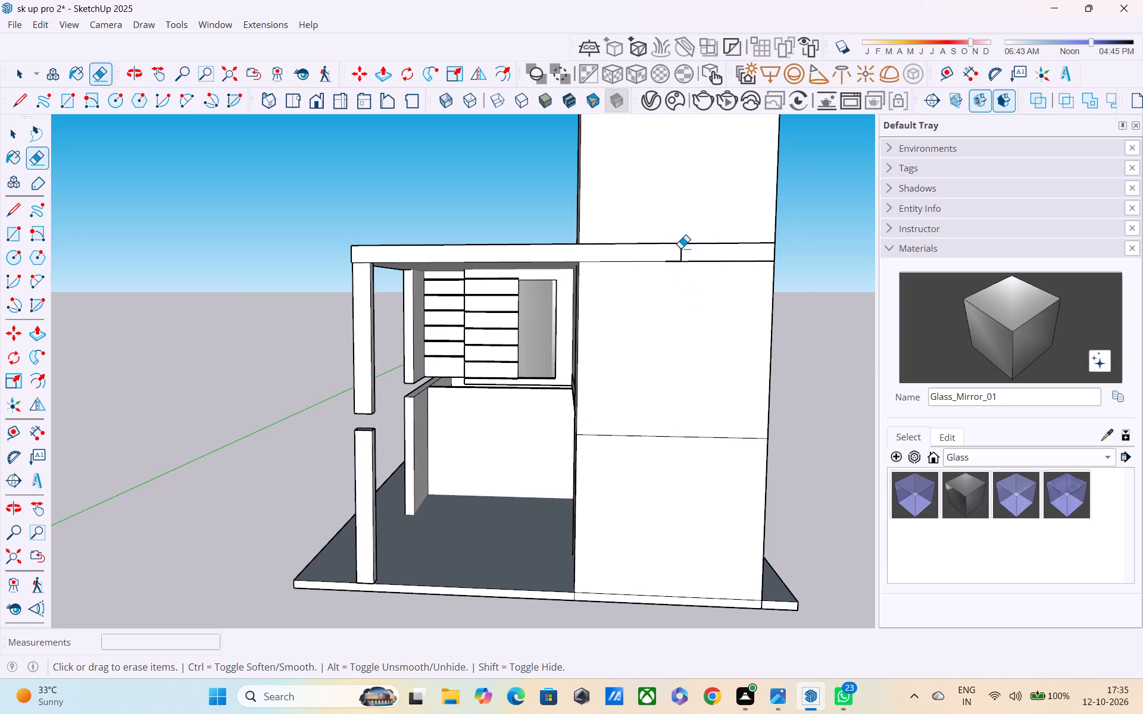
Erase the roof slab with its front ledge and the upper-storey front corner column.
{"action": "left_click", "coordinate": [682, 250]}
{"action": "left_click", "coordinate": [679, 263]}
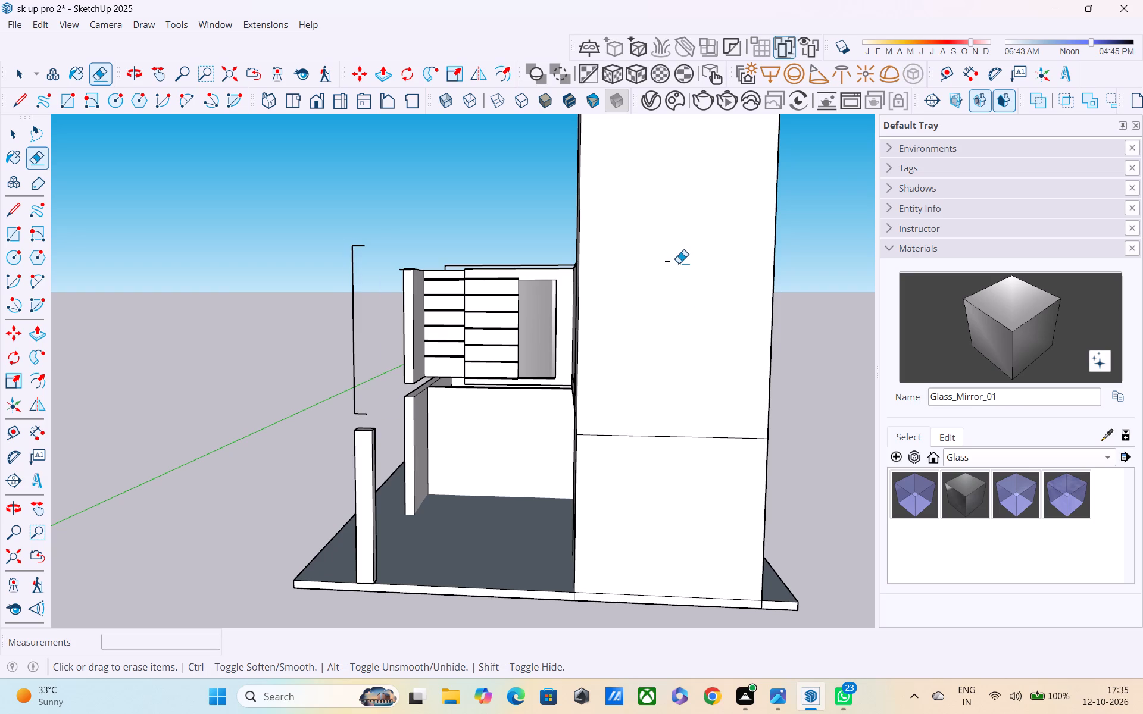
{"action": "left_click", "coordinate": [670, 265]}
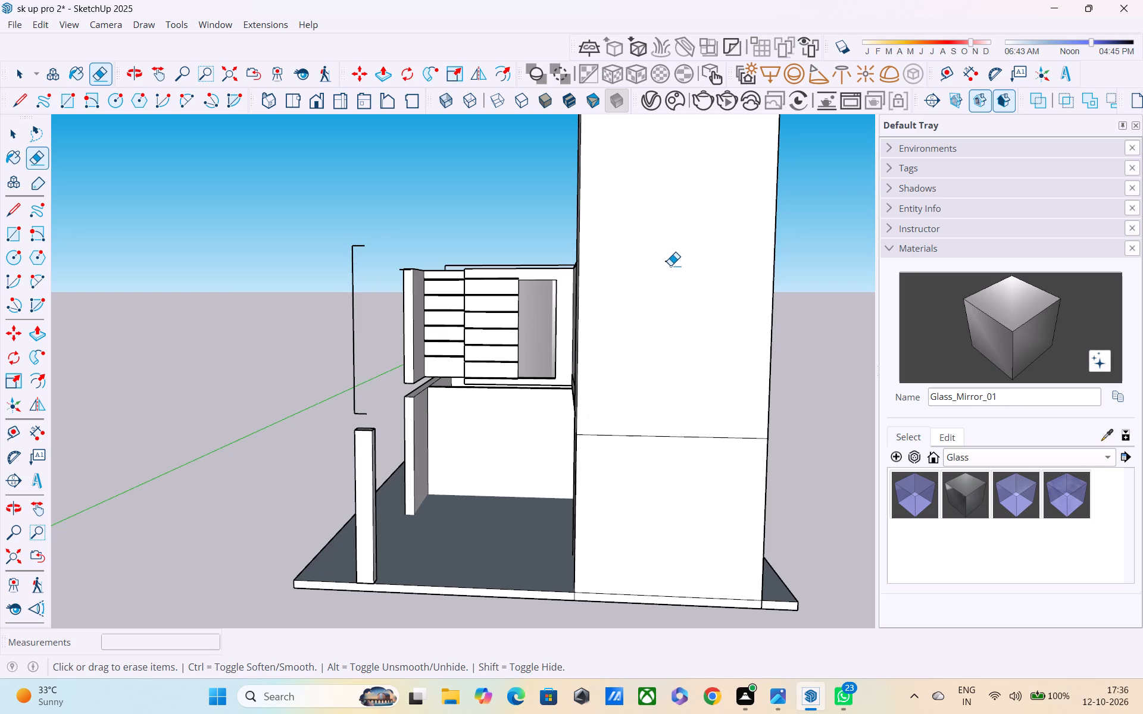
{"action": "left_click", "coordinate": [670, 265]}
{"action": "middle_click_drag", "start_coordinate": [671, 284], "coordinate": [902, 327]}
{"action": "scroll", "coordinate": [902, 327], "scroll_direction": "down", "scroll_amount": 1}
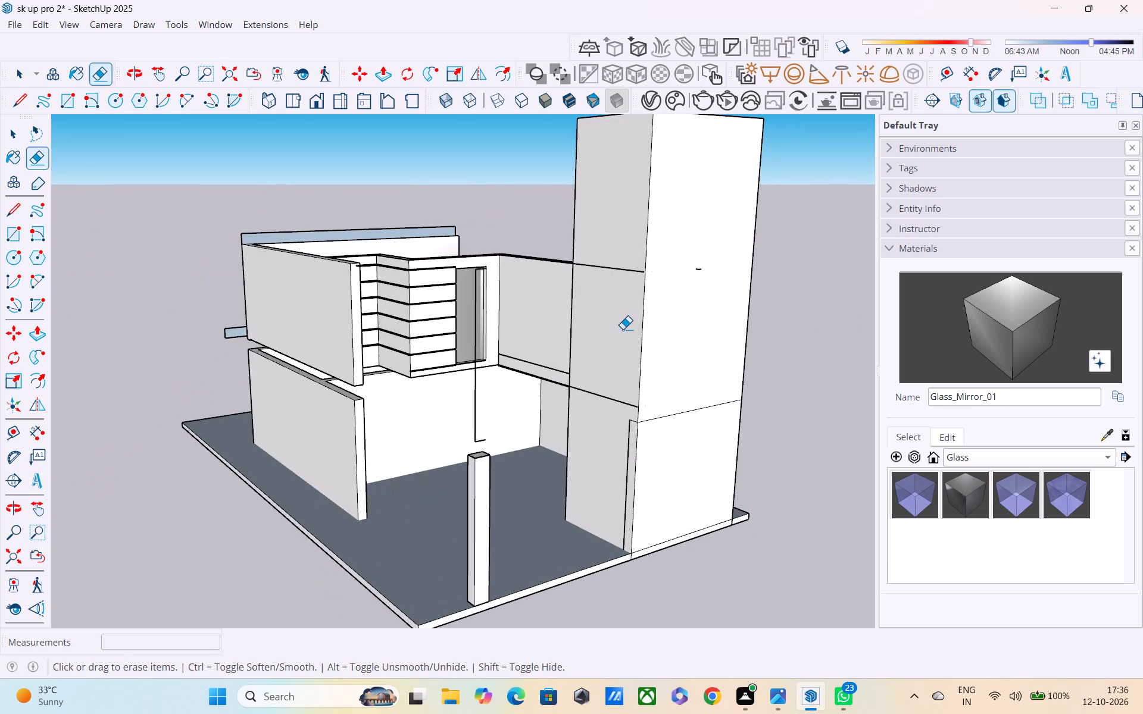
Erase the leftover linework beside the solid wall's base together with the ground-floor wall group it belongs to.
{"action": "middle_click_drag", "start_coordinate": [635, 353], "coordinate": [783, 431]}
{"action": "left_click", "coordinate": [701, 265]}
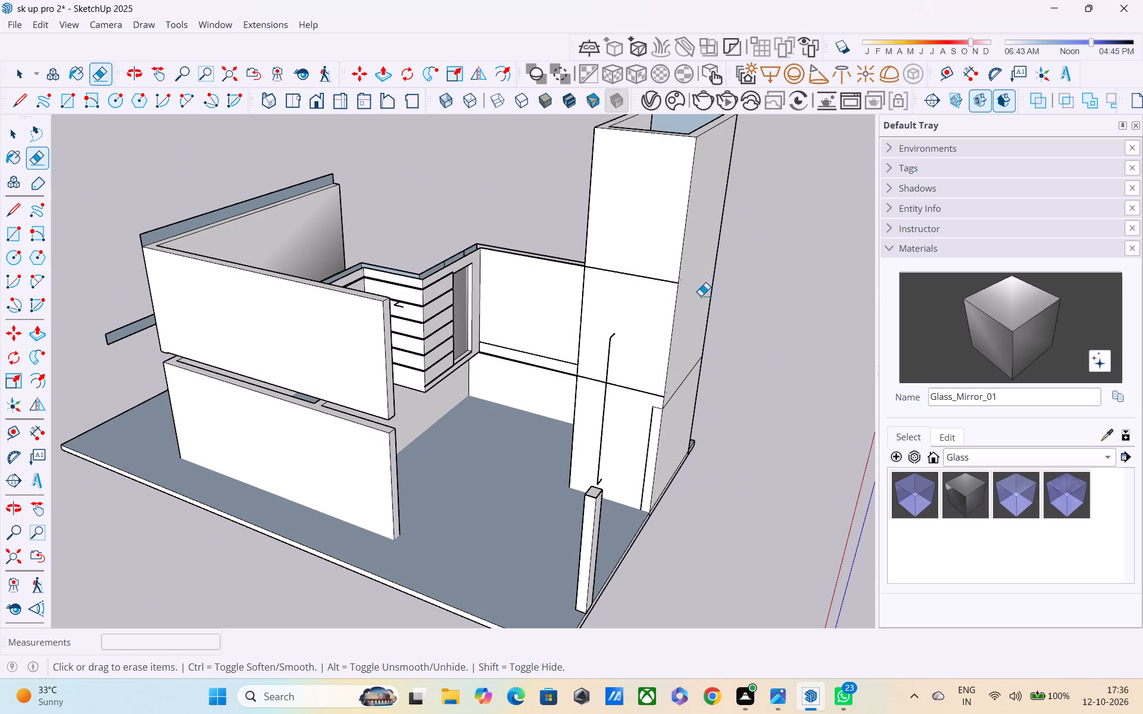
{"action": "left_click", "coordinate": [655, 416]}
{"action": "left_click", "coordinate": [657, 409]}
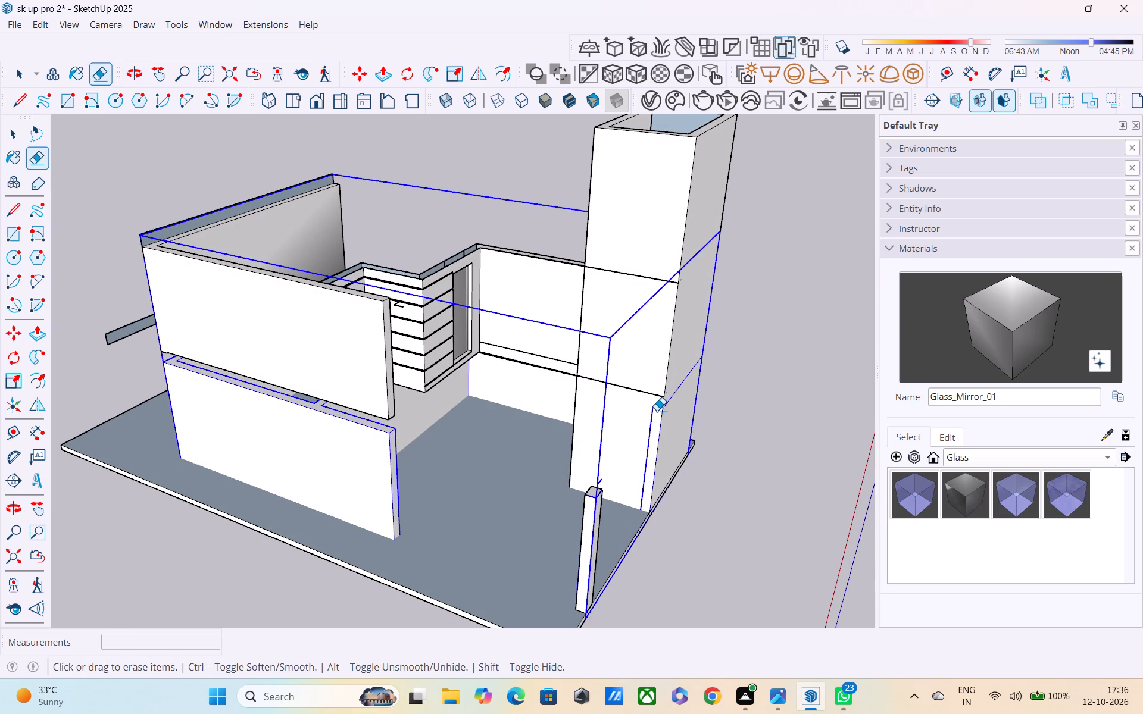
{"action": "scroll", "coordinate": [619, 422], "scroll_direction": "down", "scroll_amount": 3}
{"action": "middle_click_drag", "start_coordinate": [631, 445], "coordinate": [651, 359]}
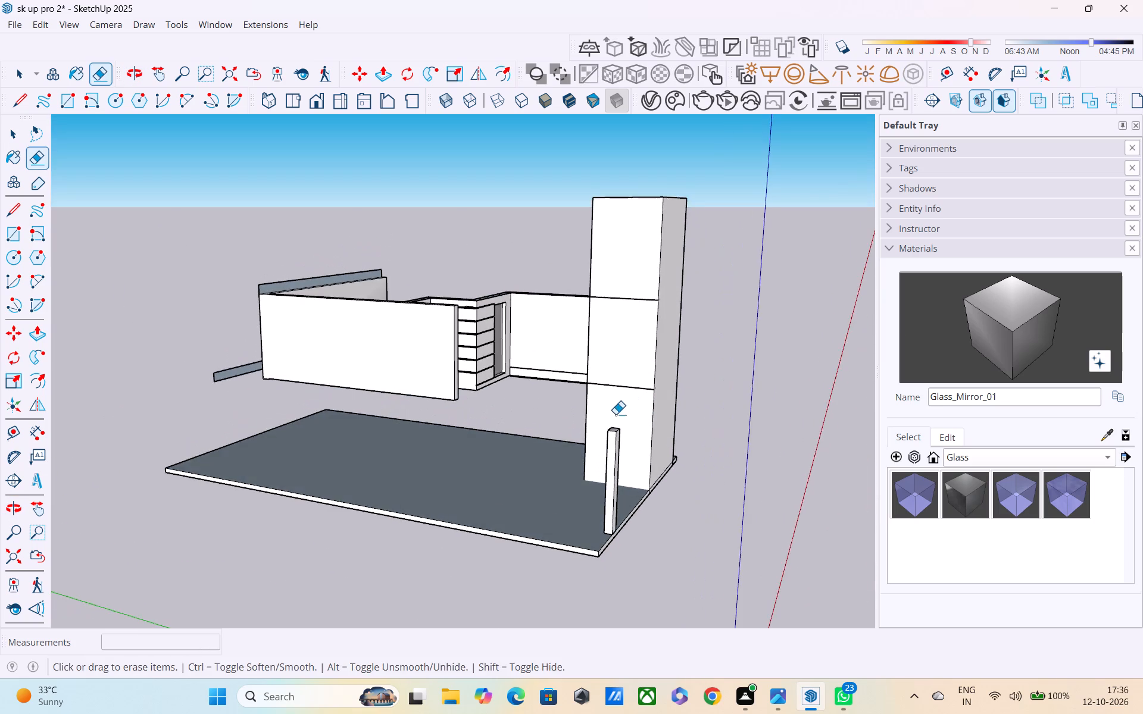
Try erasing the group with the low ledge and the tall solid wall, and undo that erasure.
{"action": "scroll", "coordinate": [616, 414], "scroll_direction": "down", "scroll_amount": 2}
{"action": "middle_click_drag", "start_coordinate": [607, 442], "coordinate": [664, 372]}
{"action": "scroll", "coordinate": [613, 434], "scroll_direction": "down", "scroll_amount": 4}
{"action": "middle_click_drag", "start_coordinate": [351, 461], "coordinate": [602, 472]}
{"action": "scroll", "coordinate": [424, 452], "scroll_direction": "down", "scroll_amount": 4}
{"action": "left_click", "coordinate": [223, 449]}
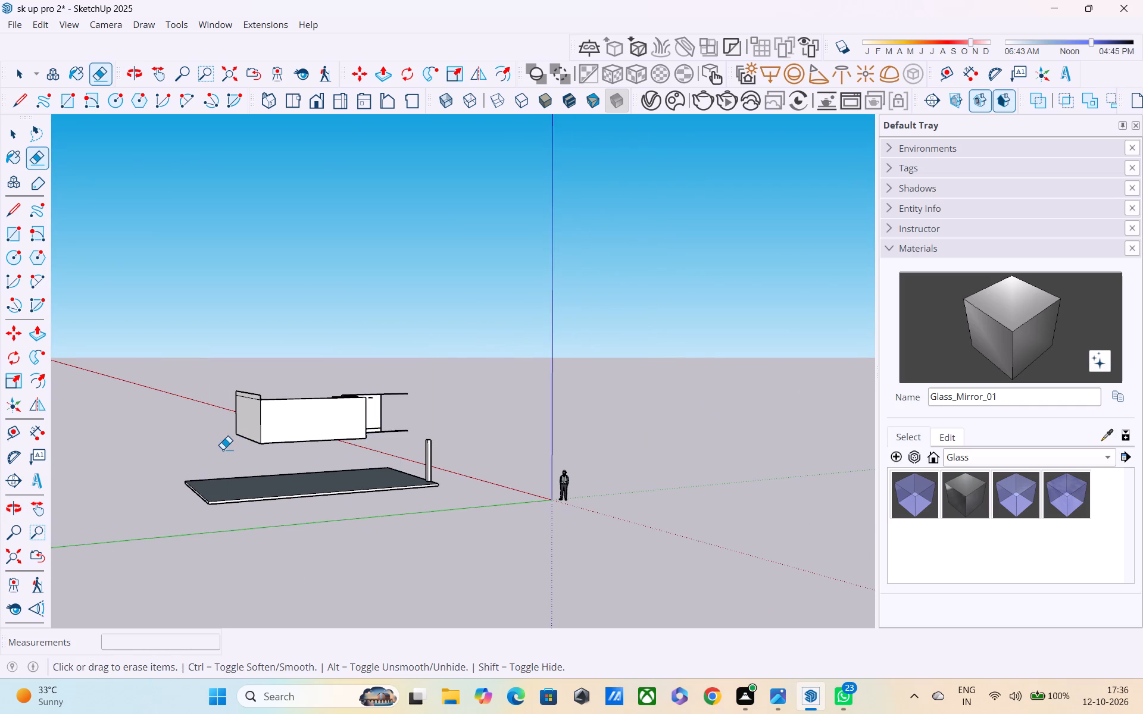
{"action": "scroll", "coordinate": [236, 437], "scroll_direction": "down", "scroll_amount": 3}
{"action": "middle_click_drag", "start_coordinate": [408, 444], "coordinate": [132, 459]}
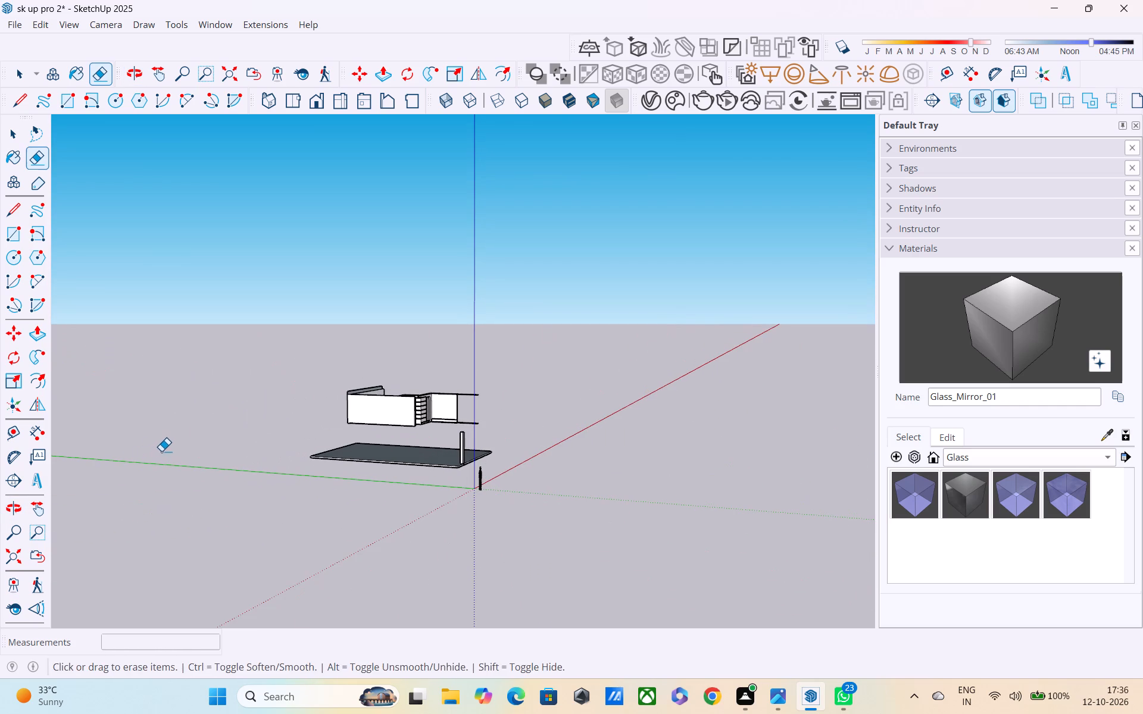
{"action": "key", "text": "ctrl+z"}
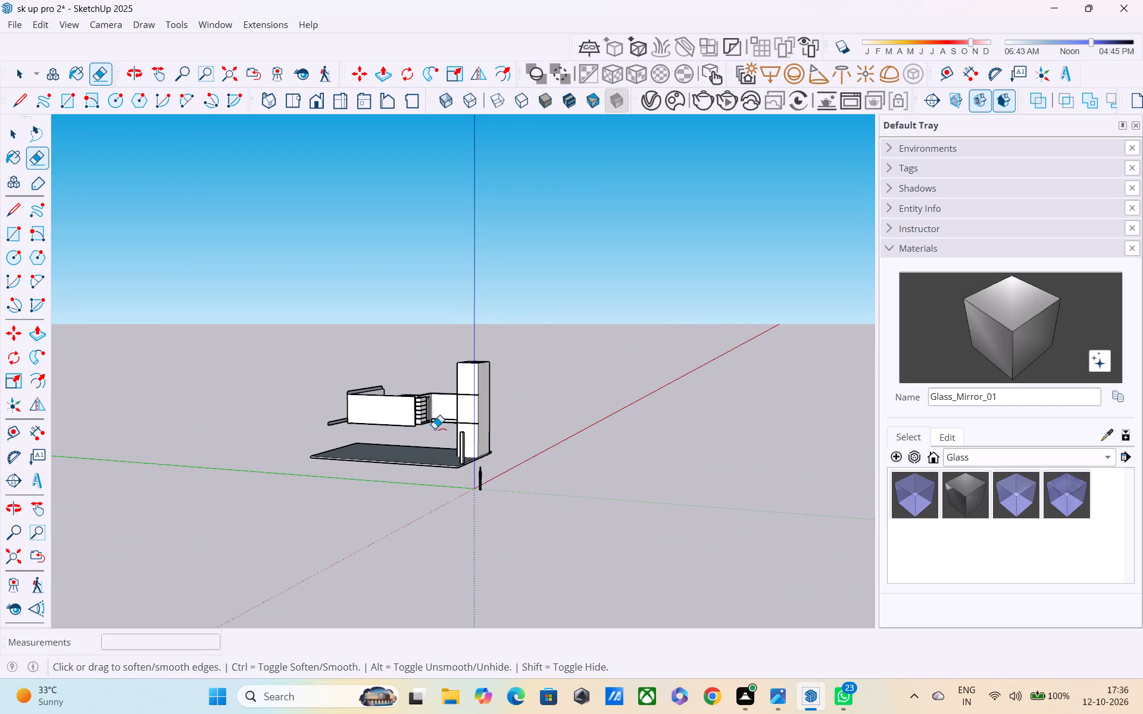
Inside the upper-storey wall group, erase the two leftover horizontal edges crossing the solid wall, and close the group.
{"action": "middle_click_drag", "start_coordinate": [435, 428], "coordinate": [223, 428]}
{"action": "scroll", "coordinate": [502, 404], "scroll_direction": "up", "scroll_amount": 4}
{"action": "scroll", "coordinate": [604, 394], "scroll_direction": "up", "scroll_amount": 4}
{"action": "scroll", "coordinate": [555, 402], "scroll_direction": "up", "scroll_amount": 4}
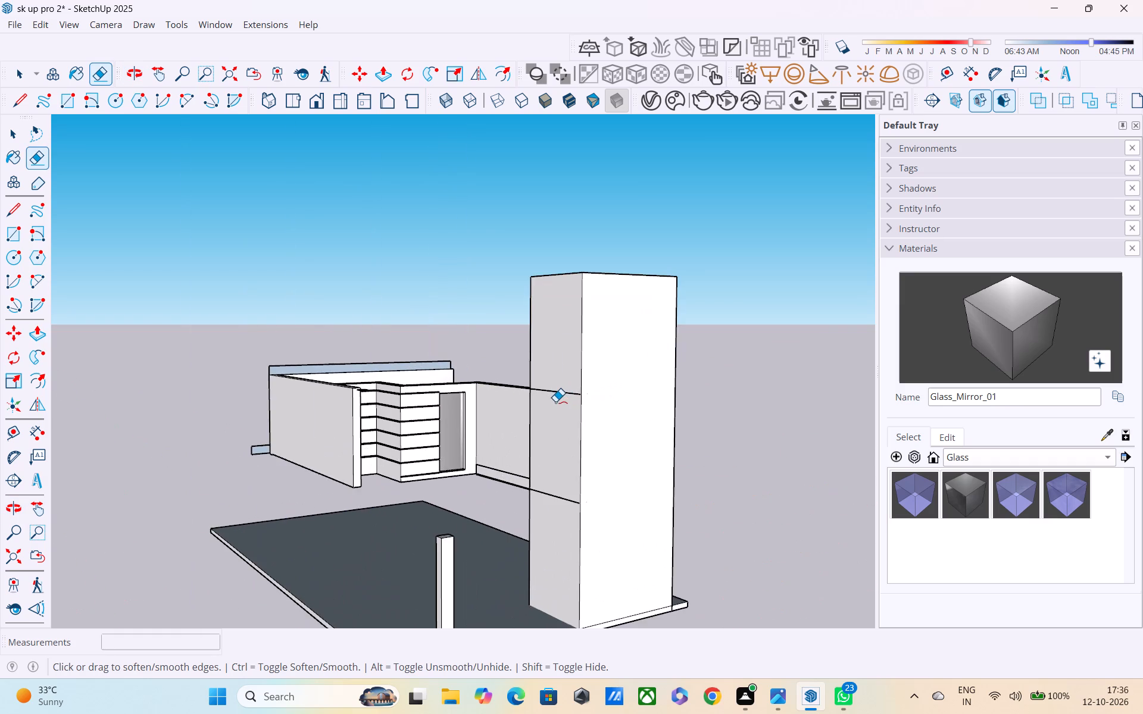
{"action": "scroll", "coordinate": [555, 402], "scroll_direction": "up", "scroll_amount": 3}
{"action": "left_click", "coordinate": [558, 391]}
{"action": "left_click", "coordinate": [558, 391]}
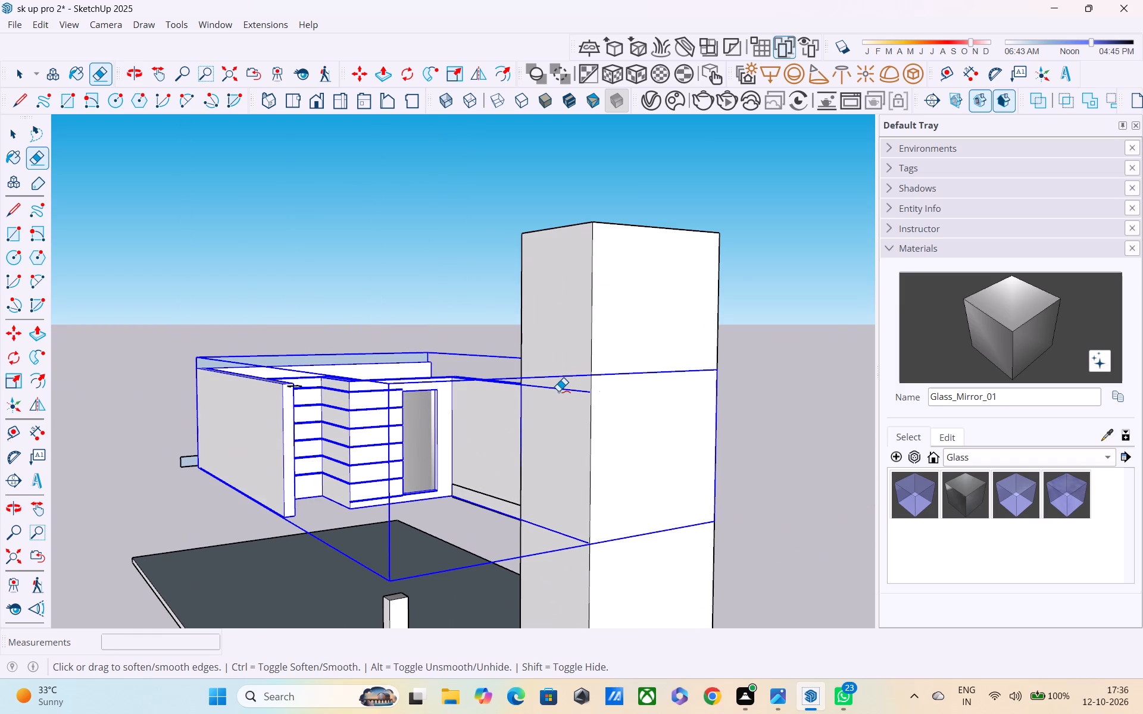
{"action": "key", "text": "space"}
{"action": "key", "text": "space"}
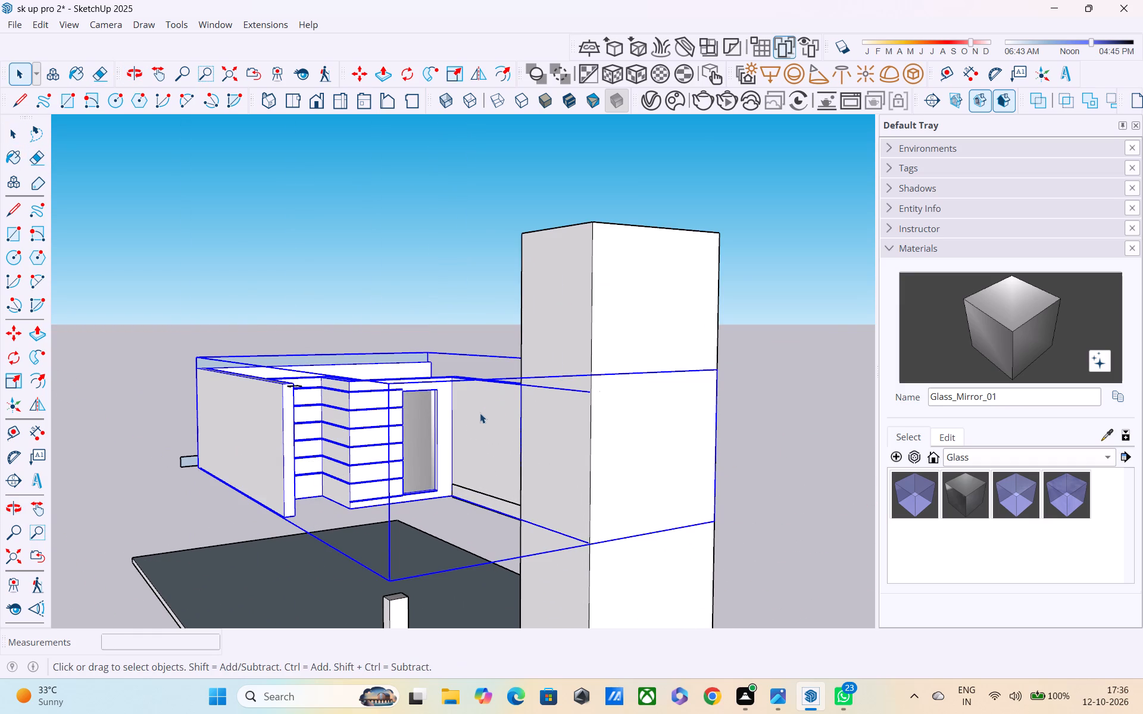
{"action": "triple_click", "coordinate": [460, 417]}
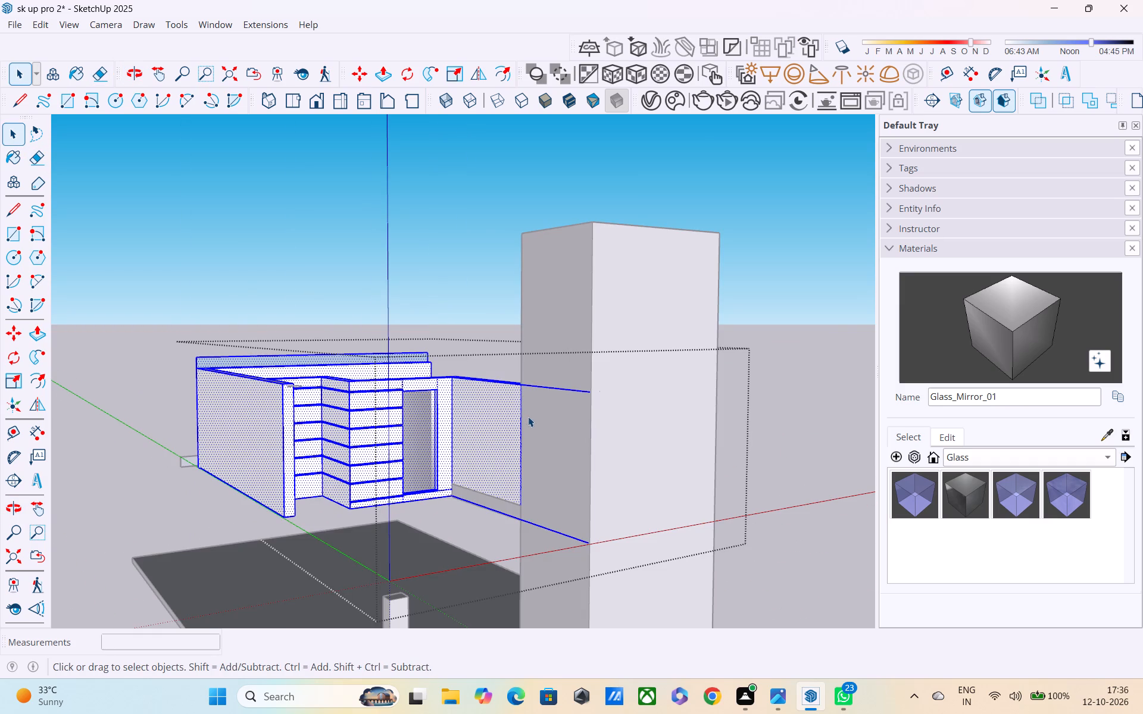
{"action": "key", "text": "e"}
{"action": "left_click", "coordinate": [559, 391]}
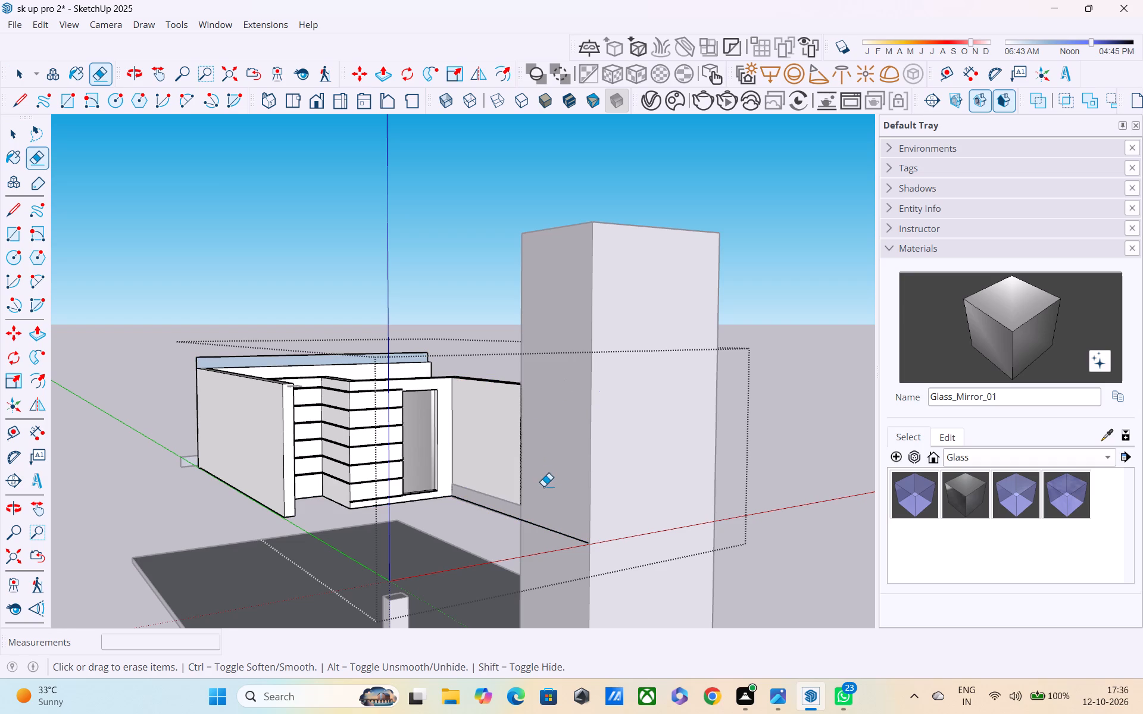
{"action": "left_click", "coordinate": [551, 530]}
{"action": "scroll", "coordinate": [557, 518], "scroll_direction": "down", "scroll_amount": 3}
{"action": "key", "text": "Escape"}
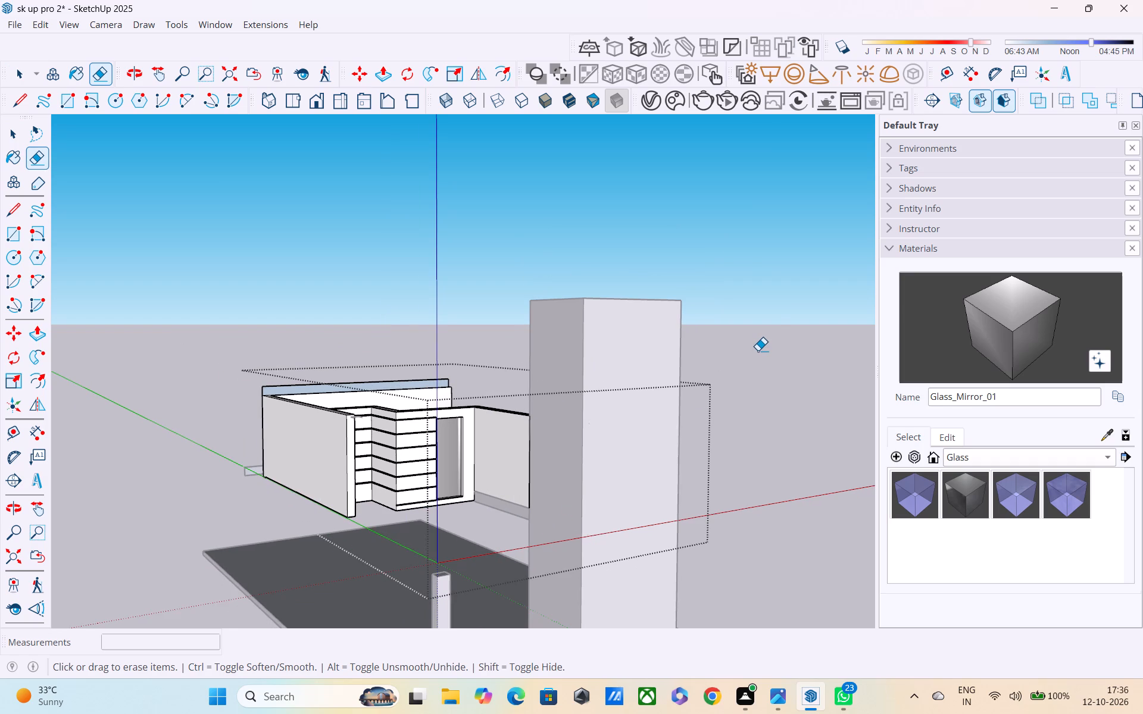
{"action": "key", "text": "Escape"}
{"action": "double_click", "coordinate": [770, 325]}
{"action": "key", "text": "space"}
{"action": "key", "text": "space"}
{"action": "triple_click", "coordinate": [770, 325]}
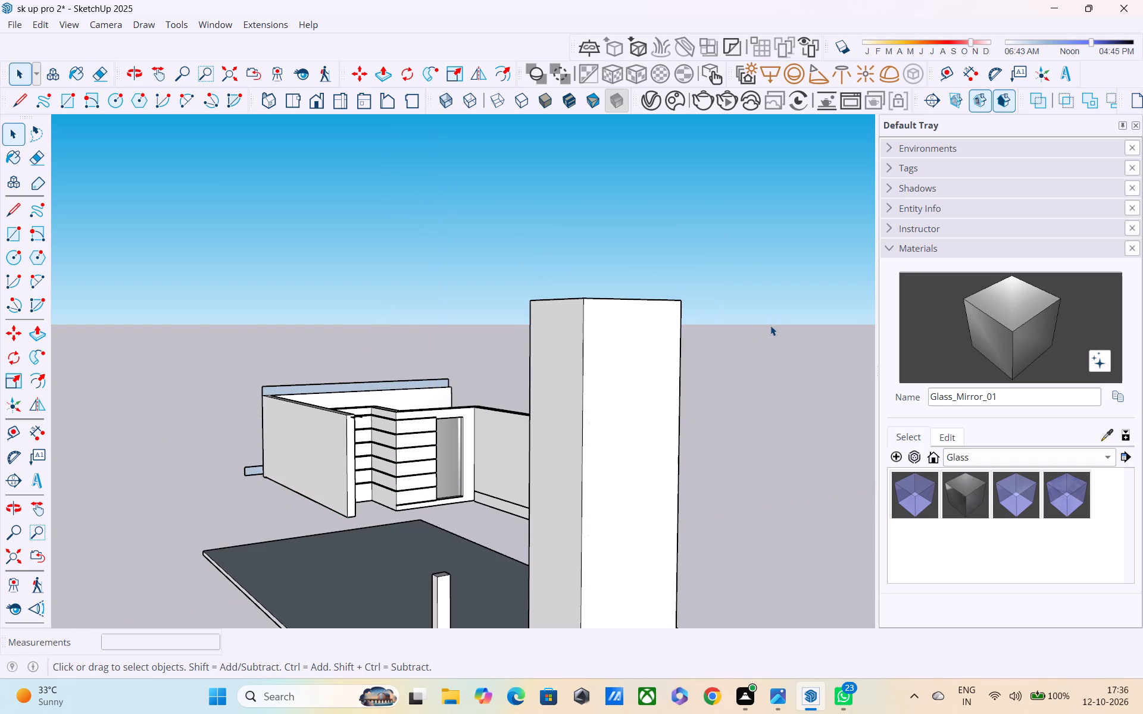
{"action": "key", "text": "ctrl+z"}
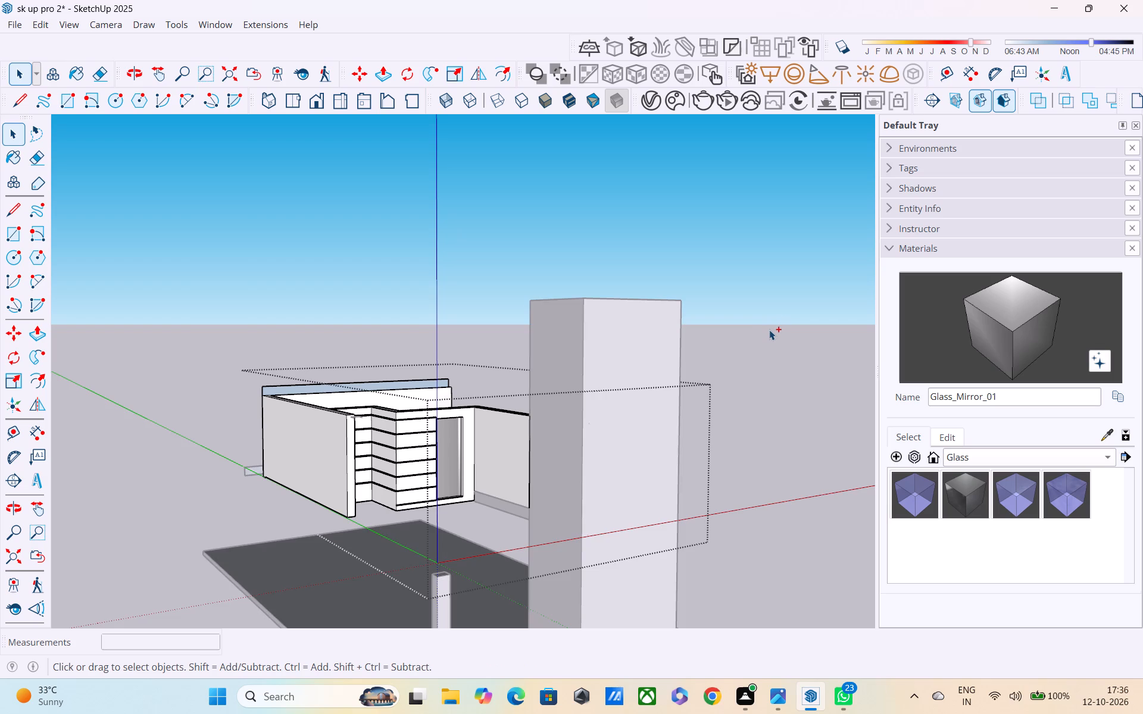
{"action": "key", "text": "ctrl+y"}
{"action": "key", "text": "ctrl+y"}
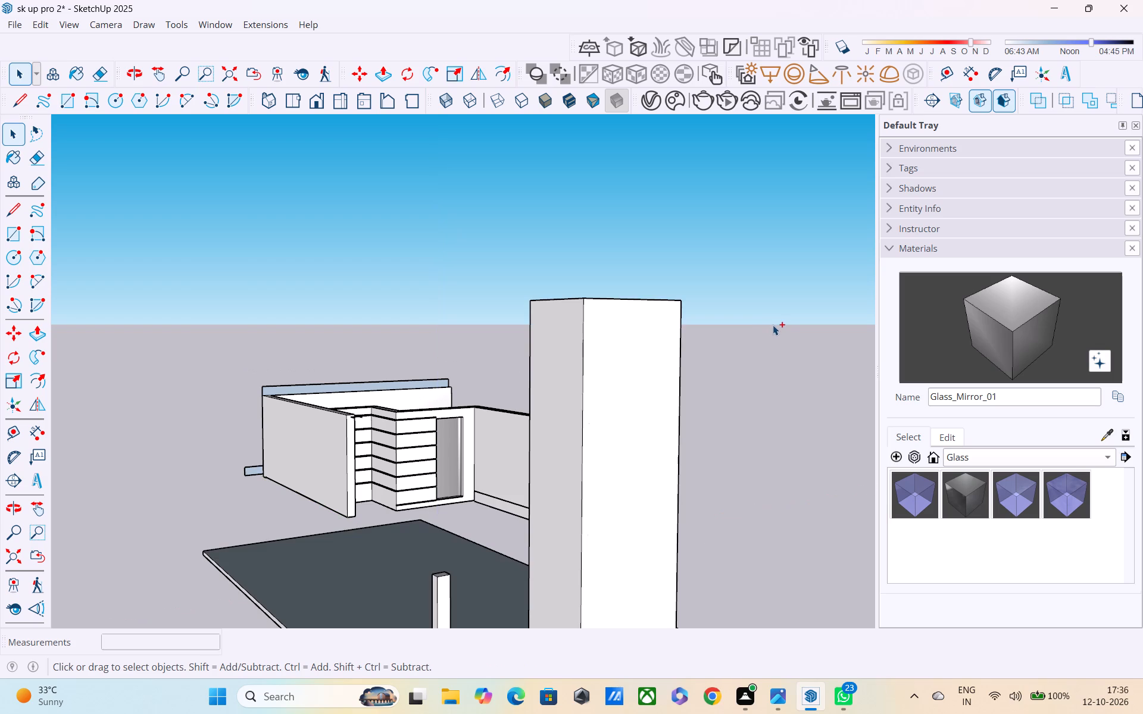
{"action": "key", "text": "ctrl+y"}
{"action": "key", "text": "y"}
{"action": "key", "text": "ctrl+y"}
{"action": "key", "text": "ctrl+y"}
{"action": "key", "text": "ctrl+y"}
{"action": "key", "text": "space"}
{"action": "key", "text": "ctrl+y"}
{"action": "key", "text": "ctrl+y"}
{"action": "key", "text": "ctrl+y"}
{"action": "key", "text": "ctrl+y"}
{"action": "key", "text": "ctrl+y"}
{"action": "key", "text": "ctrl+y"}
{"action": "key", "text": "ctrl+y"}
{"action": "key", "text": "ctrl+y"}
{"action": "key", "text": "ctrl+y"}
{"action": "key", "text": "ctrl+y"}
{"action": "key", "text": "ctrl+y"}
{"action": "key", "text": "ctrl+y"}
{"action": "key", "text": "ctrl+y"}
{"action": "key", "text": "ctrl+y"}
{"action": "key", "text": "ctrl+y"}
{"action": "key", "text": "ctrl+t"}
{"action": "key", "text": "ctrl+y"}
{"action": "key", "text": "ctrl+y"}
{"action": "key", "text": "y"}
Examine the upper storey, solid wall, post and base from several sides for missing parts.
{"action": "scroll", "coordinate": [26, 584], "scroll_direction": "down", "scroll_amount": 3}
{"action": "scroll", "coordinate": [375, 519], "scroll_direction": "down", "scroll_amount": 1}
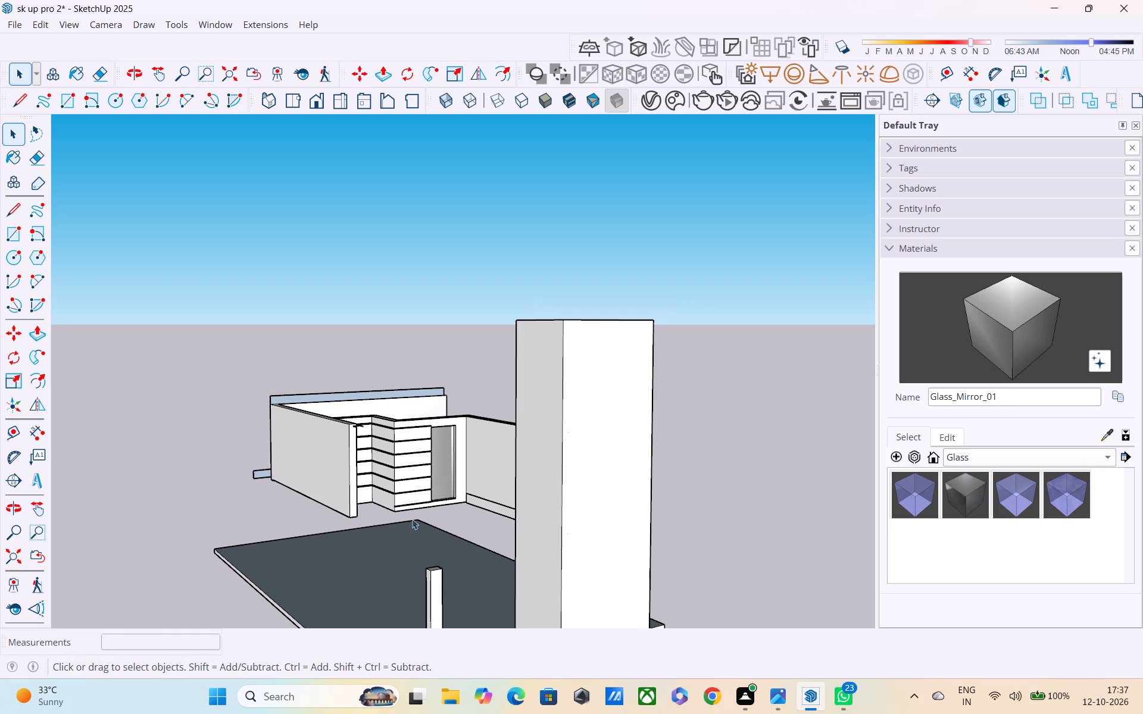
{"action": "middle_click_drag", "start_coordinate": [417, 519], "coordinate": [363, 487]}
{"action": "scroll", "coordinate": [355, 531], "scroll_direction": "down", "scroll_amount": 2}
{"action": "middle_click_drag", "start_coordinate": [361, 550], "coordinate": [557, 503]}
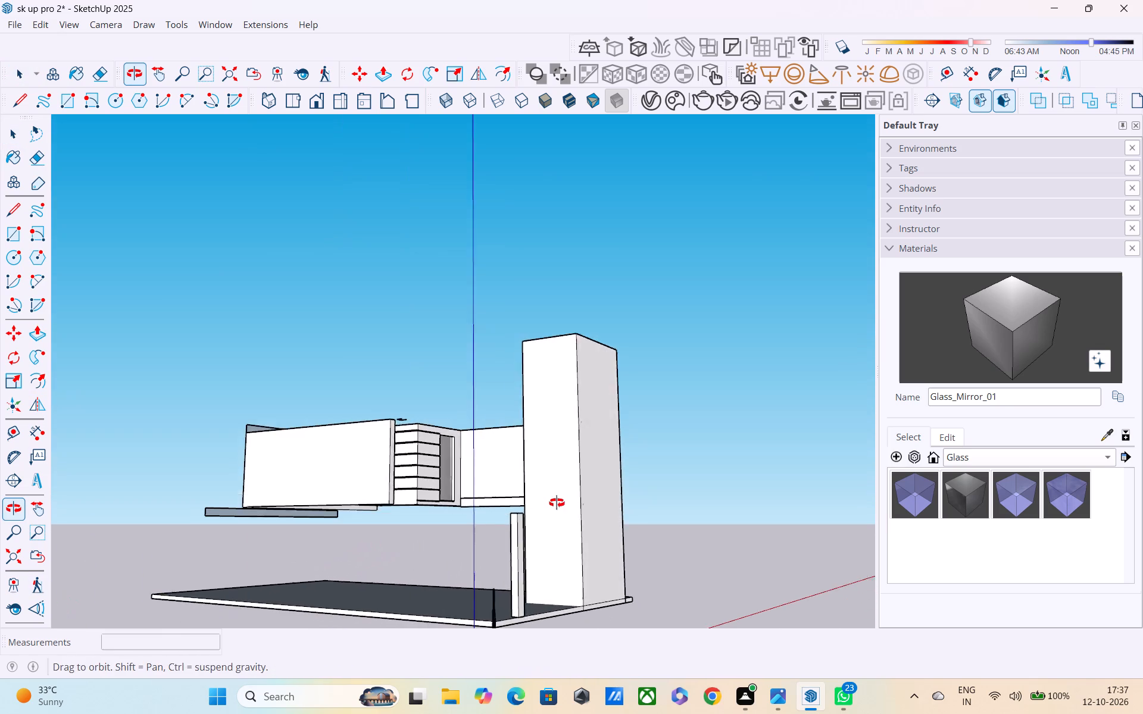
{"action": "middle_click_drag", "start_coordinate": [557, 503], "coordinate": [563, 502]}
{"action": "scroll", "coordinate": [501, 521], "scroll_direction": "down", "scroll_amount": 1}
{"action": "middle_click_drag", "start_coordinate": [510, 562], "coordinate": [542, 625]}
{"action": "scroll", "coordinate": [536, 612], "scroll_direction": "down", "scroll_amount": 3}
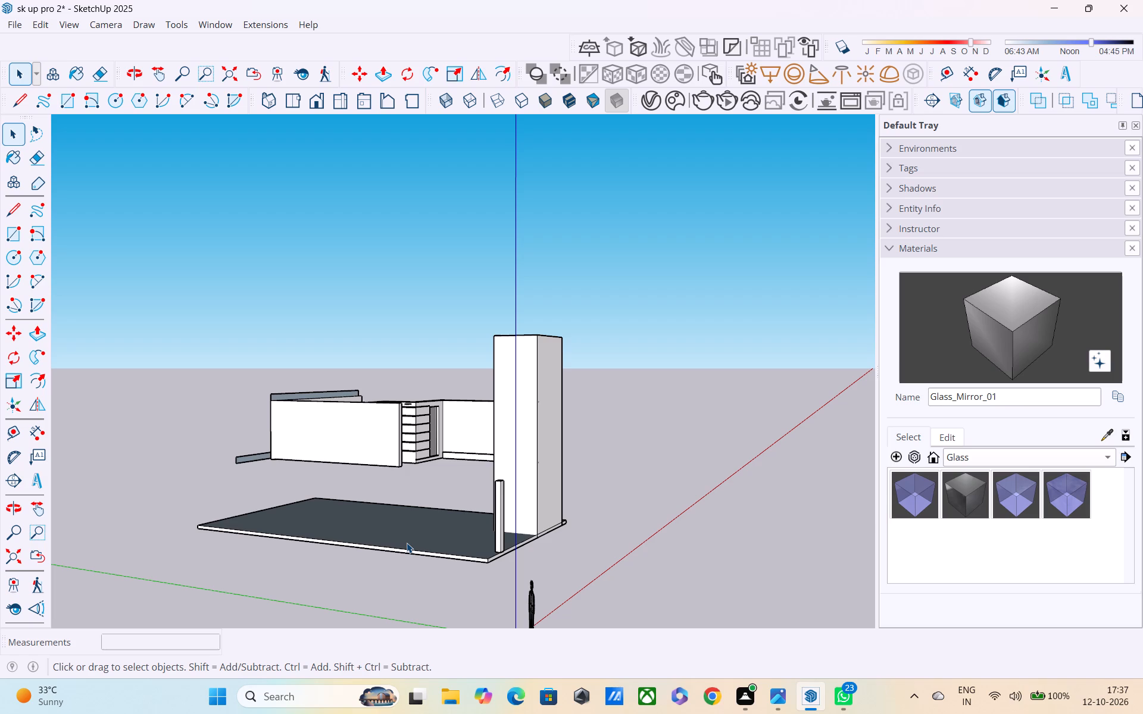
{"action": "middle_click_drag", "start_coordinate": [394, 484], "coordinate": [477, 386]}
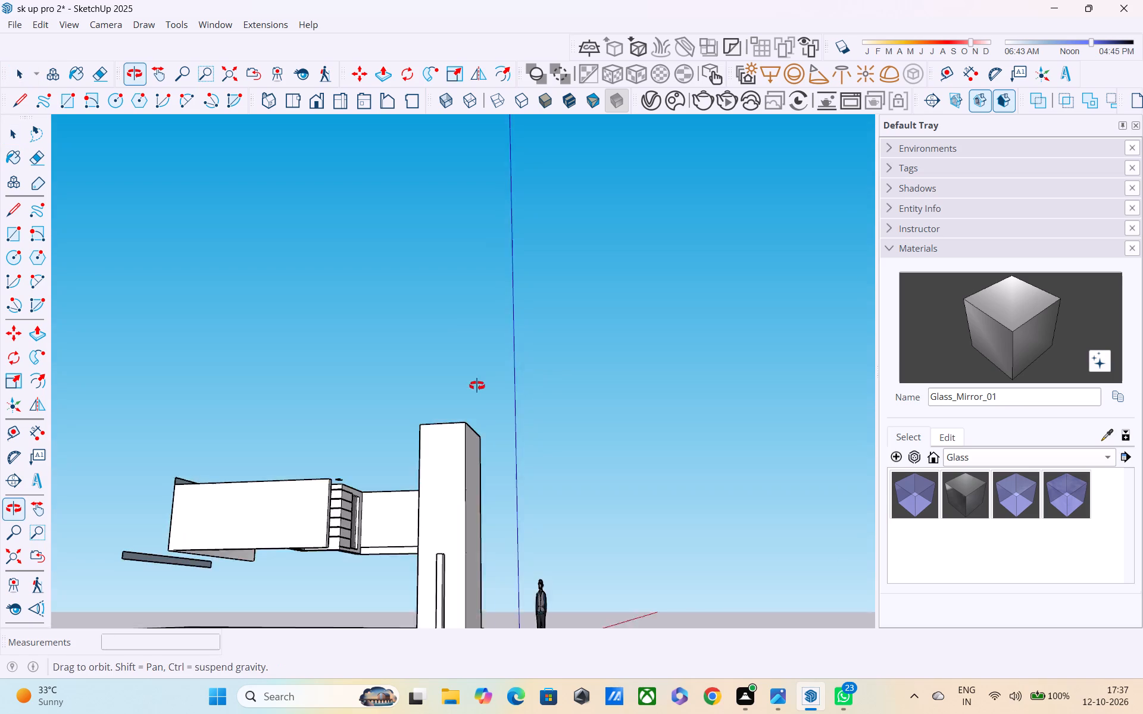
{"action": "middle_click_drag", "start_coordinate": [477, 386], "coordinate": [491, 377]}
{"action": "scroll", "coordinate": [471, 425], "scroll_direction": "up", "scroll_amount": 1}
{"action": "scroll", "coordinate": [326, 569], "scroll_direction": "down", "scroll_amount": 4}
{"action": "middle_click_drag", "start_coordinate": [232, 567], "coordinate": [314, 634]}
{"action": "scroll", "coordinate": [314, 635], "scroll_direction": "up", "scroll_amount": 1}
{"action": "scroll", "coordinate": [314, 638], "scroll_direction": "down", "scroll_amount": 4}
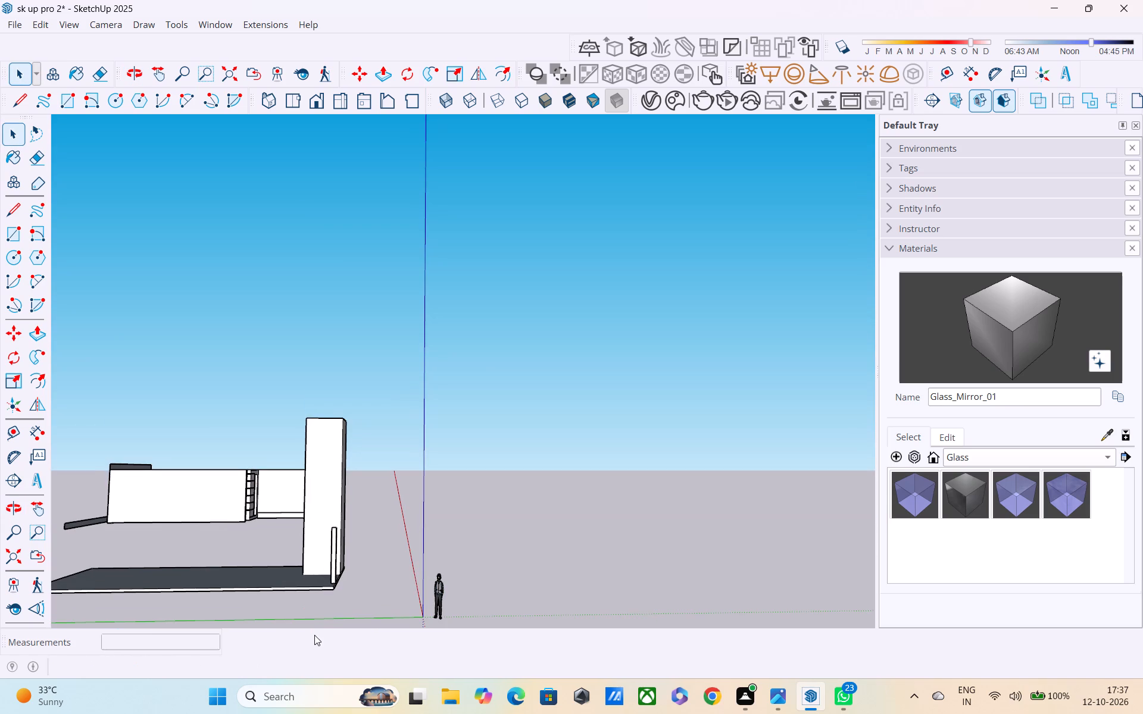
{"action": "scroll", "coordinate": [292, 540], "scroll_direction": "down", "scroll_amount": 1}
{"action": "middle_click_drag", "start_coordinate": [292, 558], "coordinate": [297, 519]}
{"action": "scroll", "coordinate": [277, 568], "scroll_direction": "down", "scroll_amount": 3}
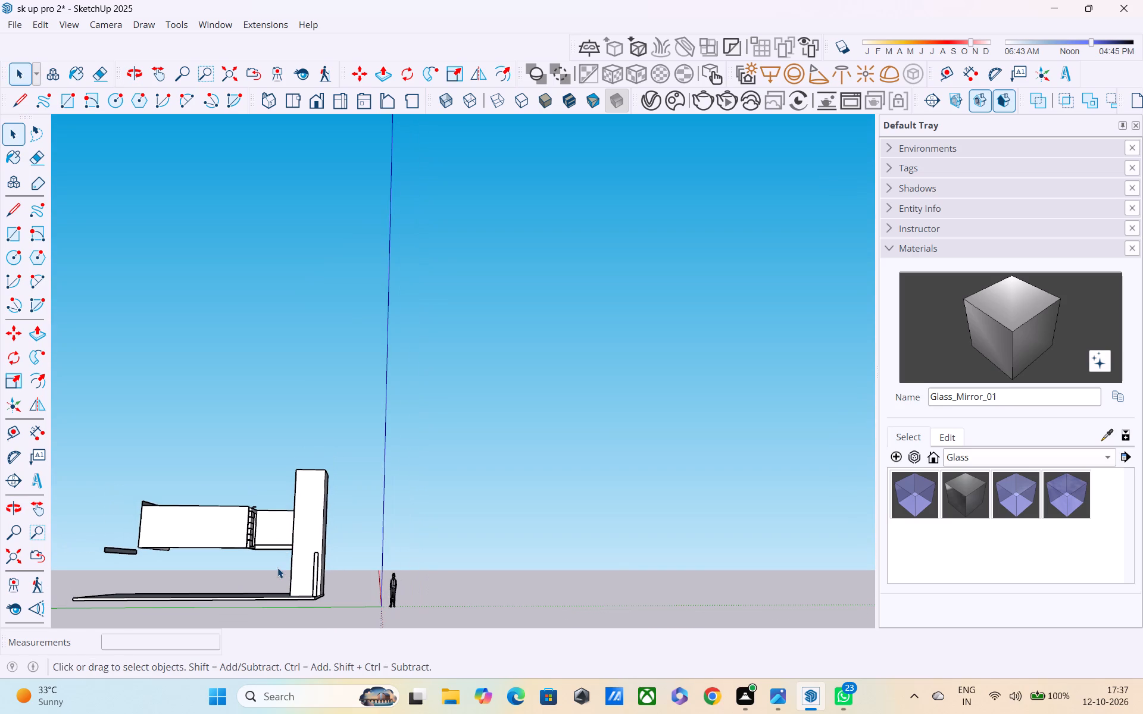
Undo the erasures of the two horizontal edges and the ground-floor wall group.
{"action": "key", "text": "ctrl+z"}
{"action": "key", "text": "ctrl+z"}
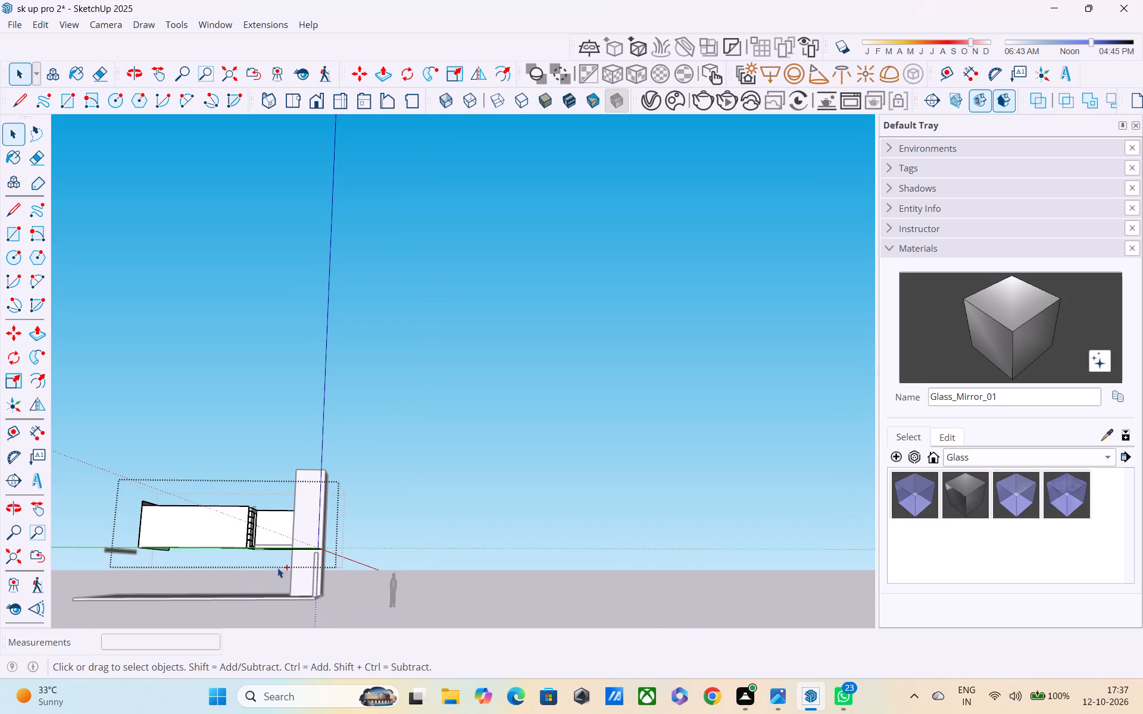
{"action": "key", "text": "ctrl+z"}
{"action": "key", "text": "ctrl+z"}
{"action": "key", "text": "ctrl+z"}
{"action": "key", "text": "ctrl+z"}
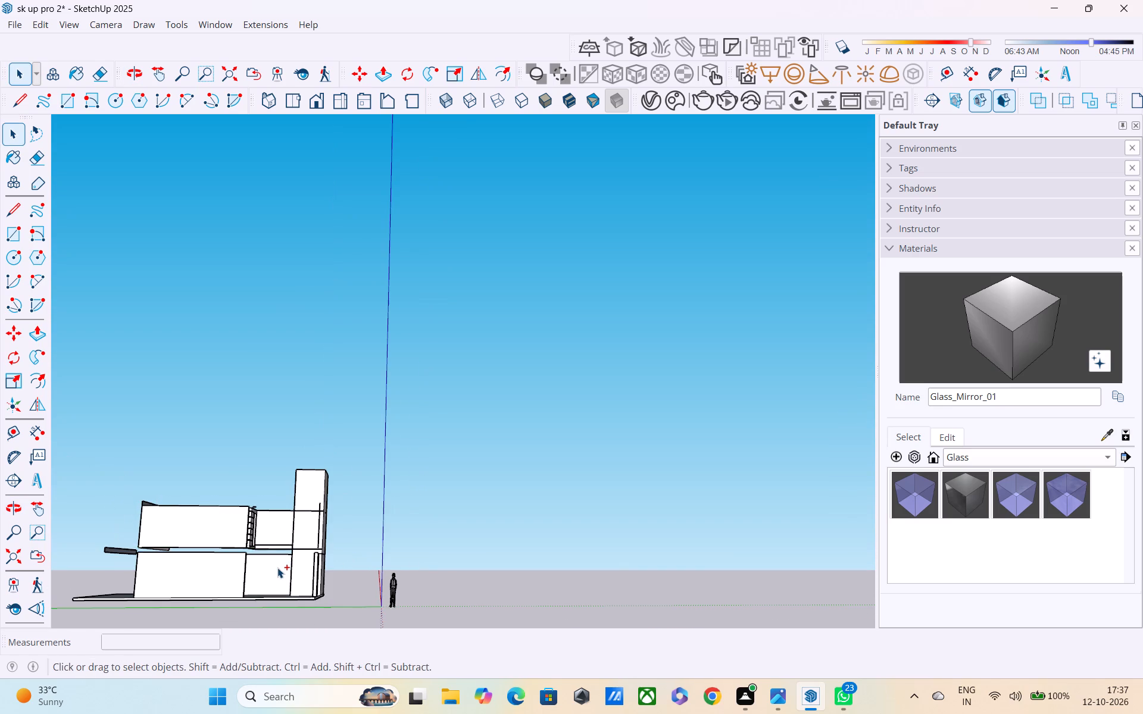
Undo the earlier erasures to bring back the roof slab, floor slab, front ledges and front corner column.
{"action": "key", "text": "ctrl+z"}
{"action": "middle_click_drag", "start_coordinate": [283, 562], "coordinate": [147, 590], "text": "ctrl"}
{"action": "scroll", "coordinate": [329, 527], "scroll_direction": "down", "scroll_amount": 3, "text": "ctrl"}
{"action": "middle_click_drag", "start_coordinate": [388, 484], "coordinate": [323, 410], "text": "ctrl"}
{"action": "middle_click_drag", "start_coordinate": [350, 491], "coordinate": [299, 424], "text": "ctrl"}
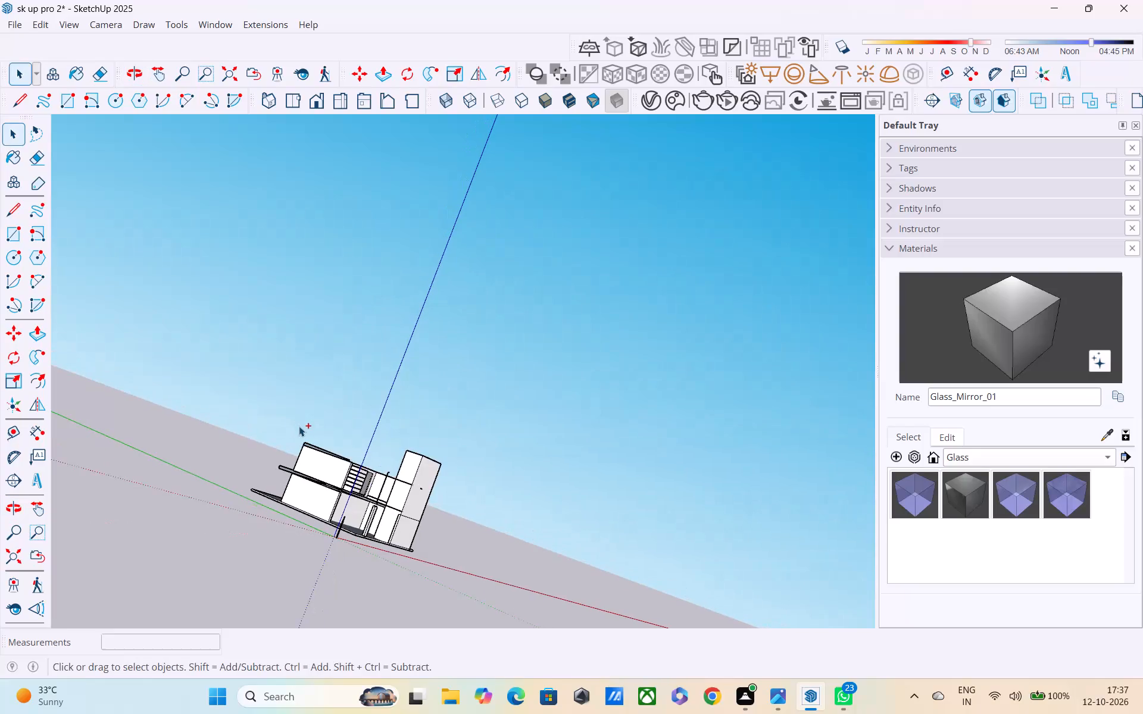
{"action": "key", "text": "ctrl+z"}
{"action": "key", "text": "ctrl+z"}
{"action": "key", "text": "ctrl+z"}
{"action": "key", "text": "ctrl+z"}
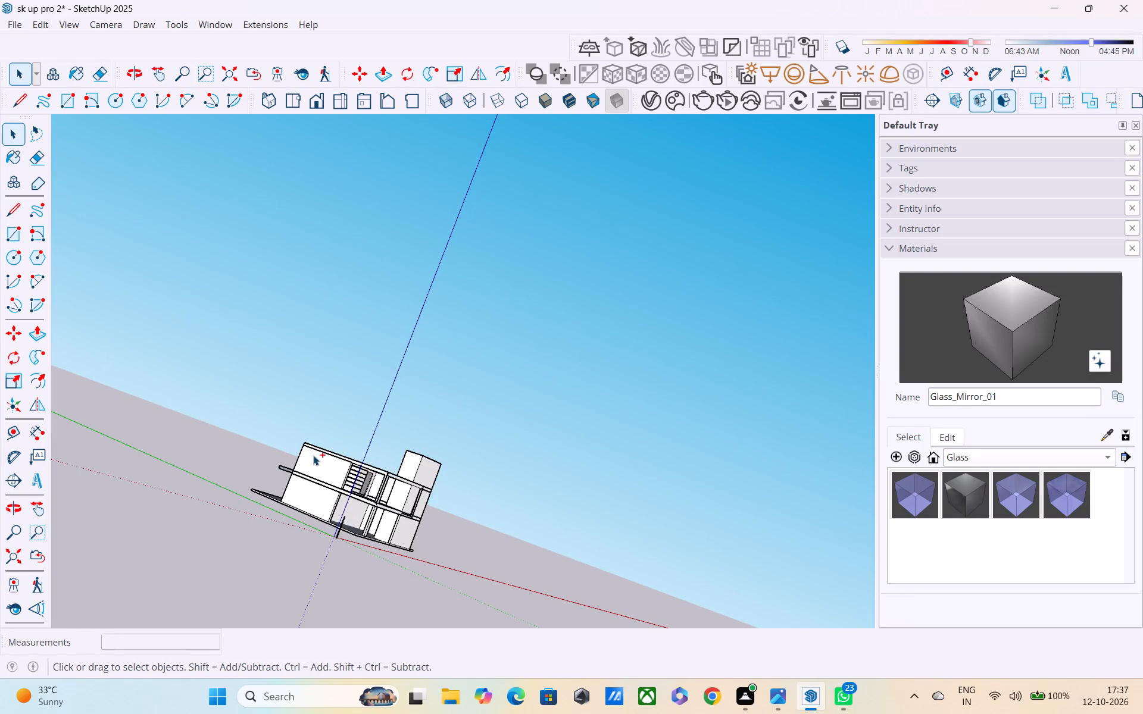
{"action": "middle_click_drag", "start_coordinate": [441, 478], "coordinate": [229, 484], "text": "ctrl"}
{"action": "scroll", "coordinate": [456, 493], "scroll_direction": "up", "scroll_amount": 2, "text": "ctrl"}
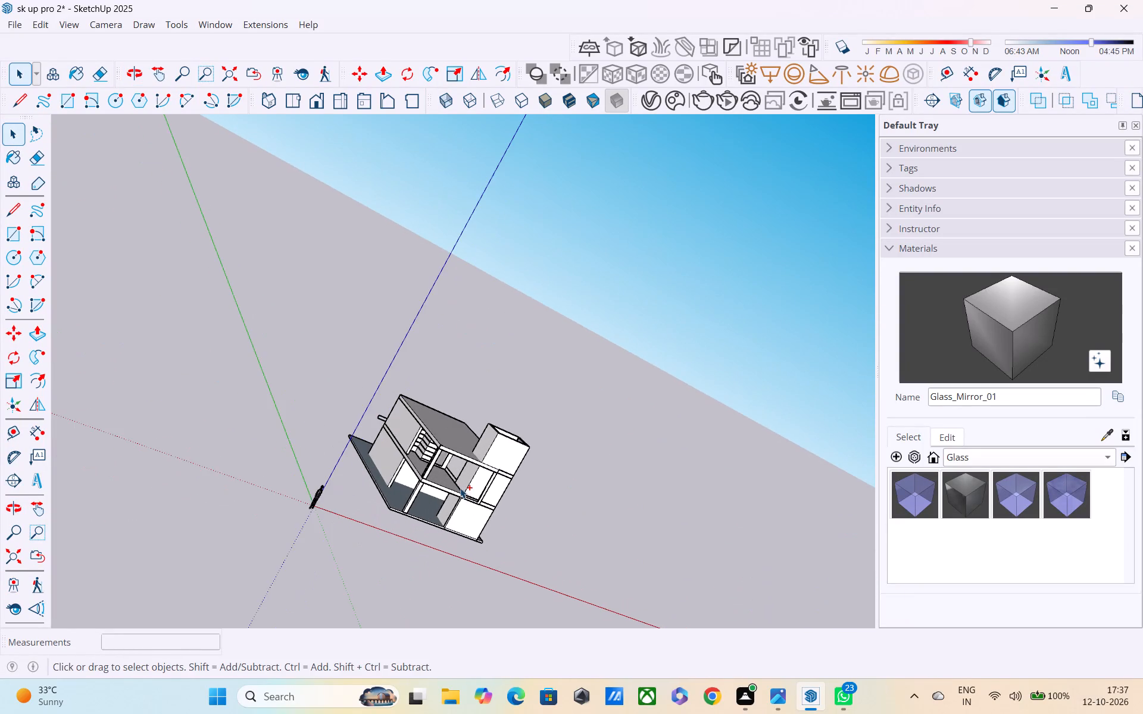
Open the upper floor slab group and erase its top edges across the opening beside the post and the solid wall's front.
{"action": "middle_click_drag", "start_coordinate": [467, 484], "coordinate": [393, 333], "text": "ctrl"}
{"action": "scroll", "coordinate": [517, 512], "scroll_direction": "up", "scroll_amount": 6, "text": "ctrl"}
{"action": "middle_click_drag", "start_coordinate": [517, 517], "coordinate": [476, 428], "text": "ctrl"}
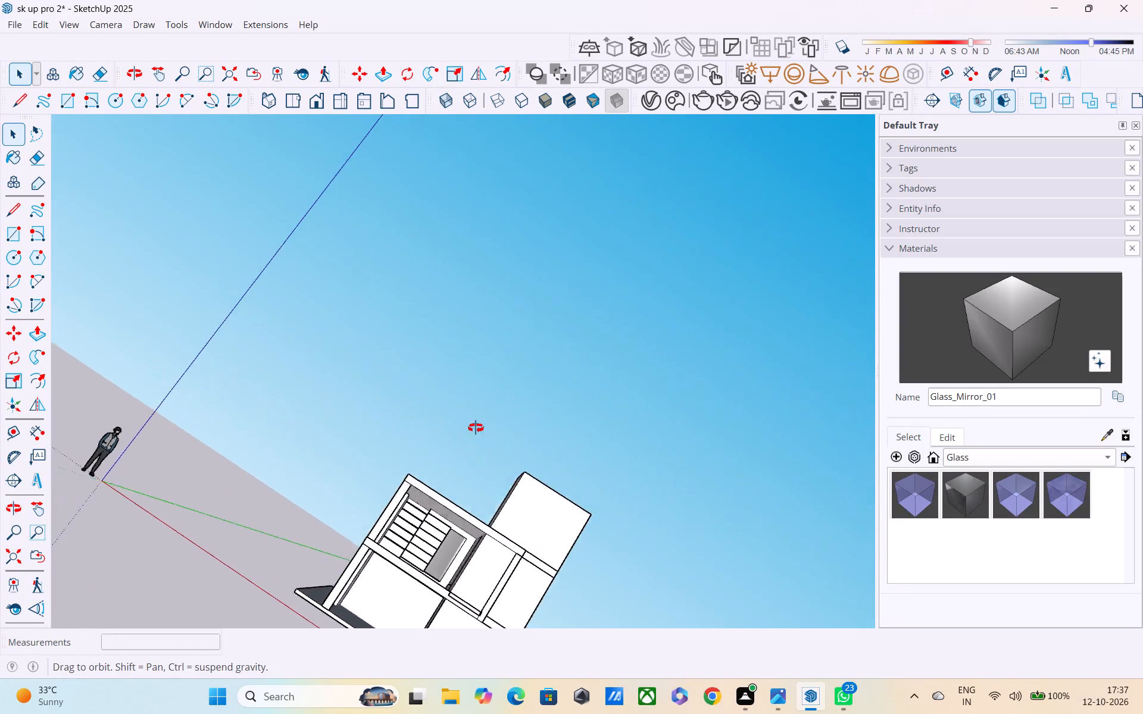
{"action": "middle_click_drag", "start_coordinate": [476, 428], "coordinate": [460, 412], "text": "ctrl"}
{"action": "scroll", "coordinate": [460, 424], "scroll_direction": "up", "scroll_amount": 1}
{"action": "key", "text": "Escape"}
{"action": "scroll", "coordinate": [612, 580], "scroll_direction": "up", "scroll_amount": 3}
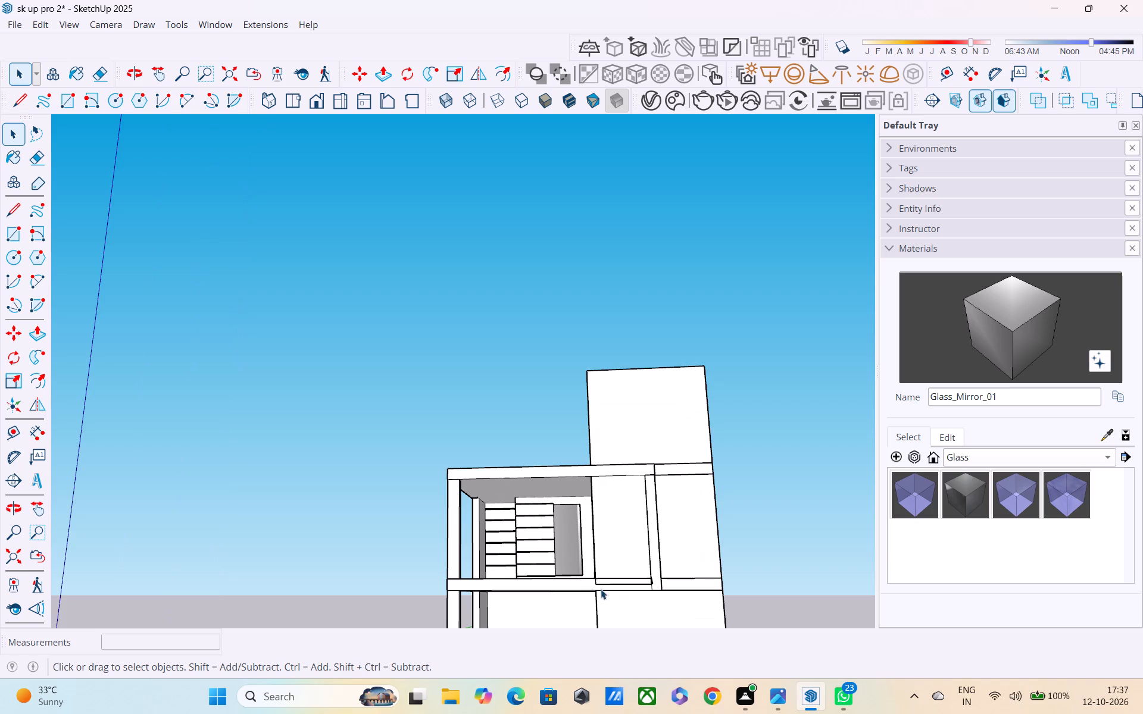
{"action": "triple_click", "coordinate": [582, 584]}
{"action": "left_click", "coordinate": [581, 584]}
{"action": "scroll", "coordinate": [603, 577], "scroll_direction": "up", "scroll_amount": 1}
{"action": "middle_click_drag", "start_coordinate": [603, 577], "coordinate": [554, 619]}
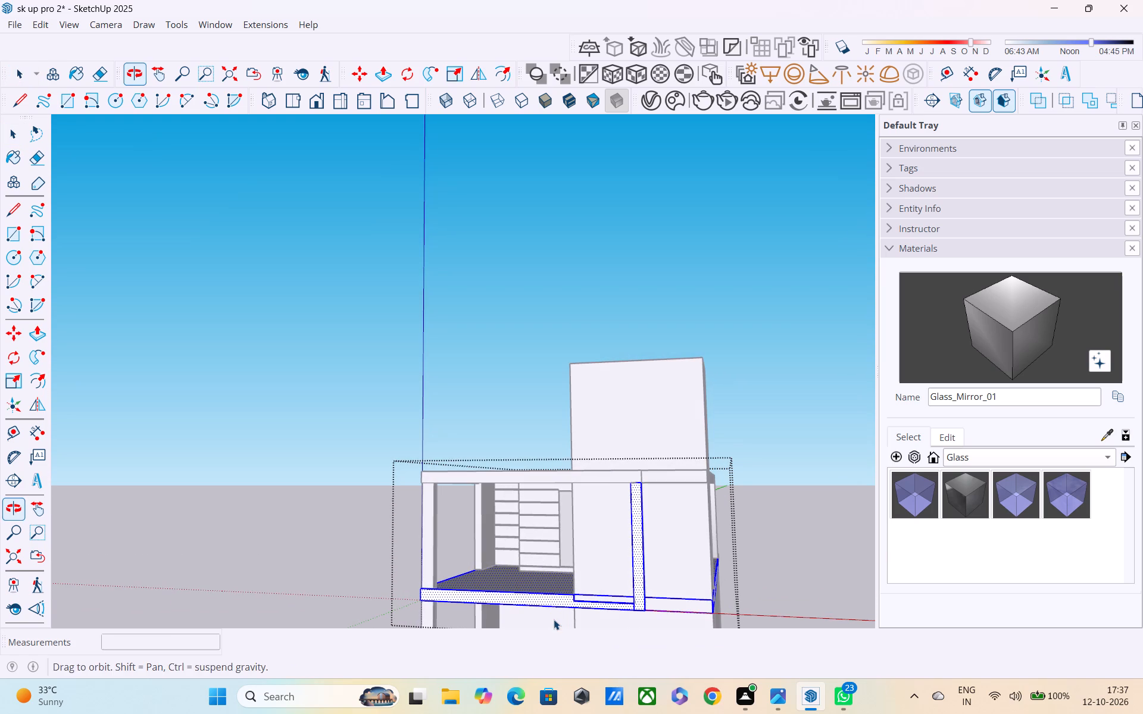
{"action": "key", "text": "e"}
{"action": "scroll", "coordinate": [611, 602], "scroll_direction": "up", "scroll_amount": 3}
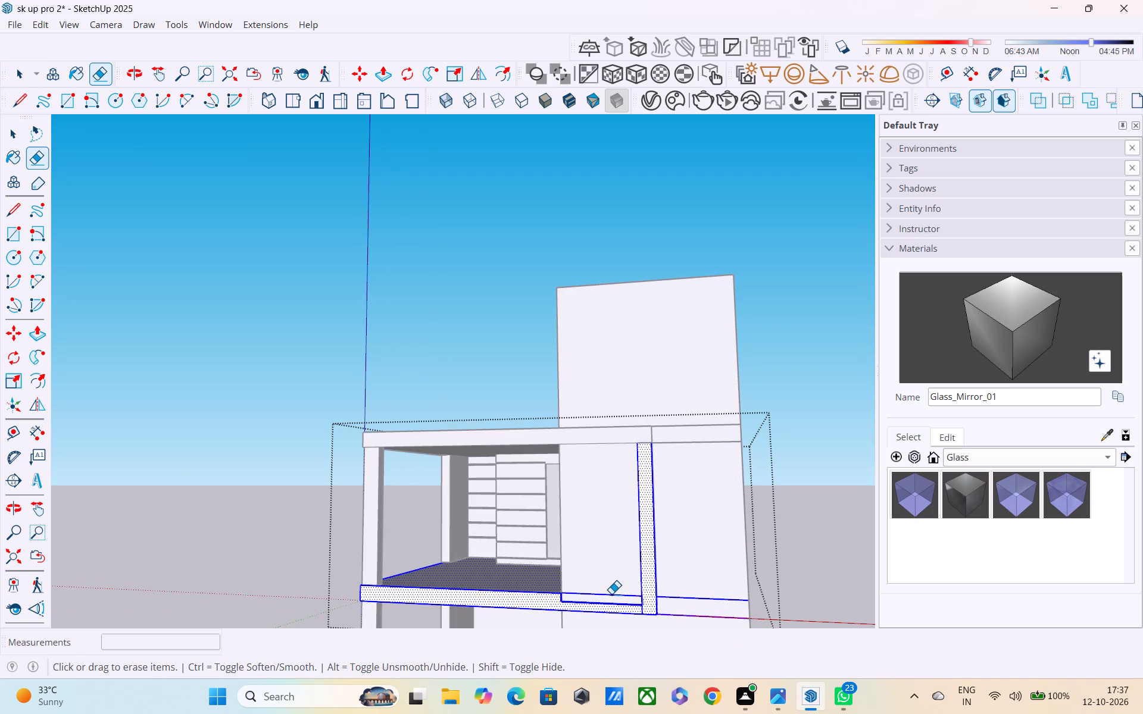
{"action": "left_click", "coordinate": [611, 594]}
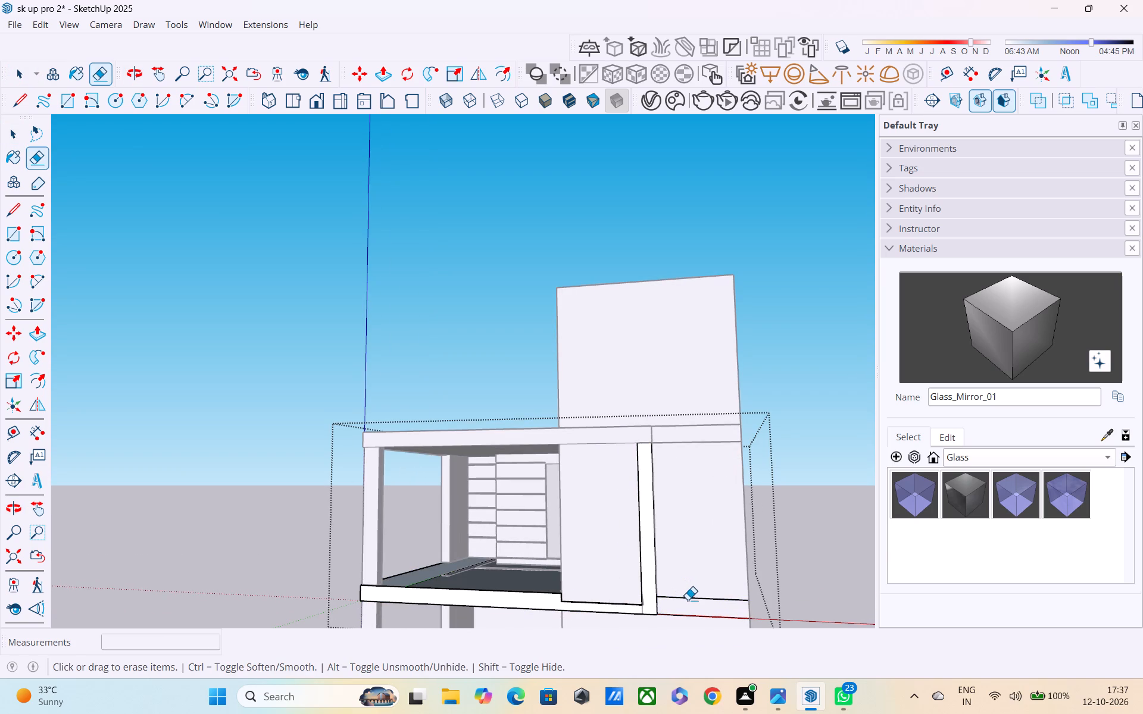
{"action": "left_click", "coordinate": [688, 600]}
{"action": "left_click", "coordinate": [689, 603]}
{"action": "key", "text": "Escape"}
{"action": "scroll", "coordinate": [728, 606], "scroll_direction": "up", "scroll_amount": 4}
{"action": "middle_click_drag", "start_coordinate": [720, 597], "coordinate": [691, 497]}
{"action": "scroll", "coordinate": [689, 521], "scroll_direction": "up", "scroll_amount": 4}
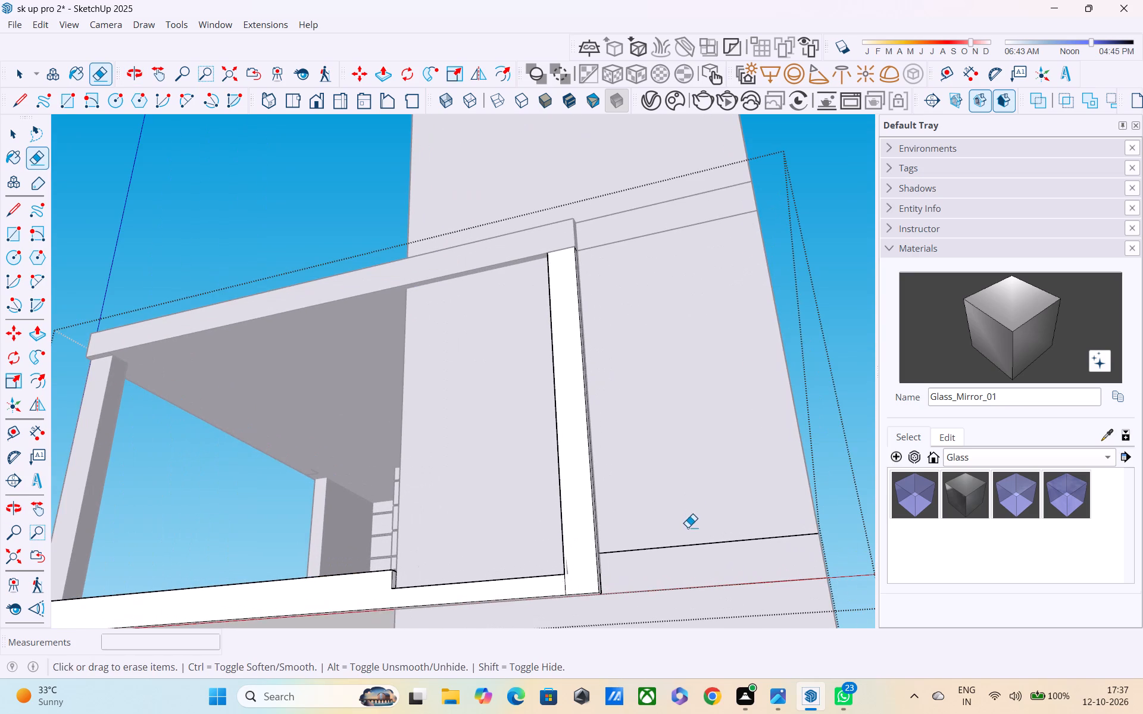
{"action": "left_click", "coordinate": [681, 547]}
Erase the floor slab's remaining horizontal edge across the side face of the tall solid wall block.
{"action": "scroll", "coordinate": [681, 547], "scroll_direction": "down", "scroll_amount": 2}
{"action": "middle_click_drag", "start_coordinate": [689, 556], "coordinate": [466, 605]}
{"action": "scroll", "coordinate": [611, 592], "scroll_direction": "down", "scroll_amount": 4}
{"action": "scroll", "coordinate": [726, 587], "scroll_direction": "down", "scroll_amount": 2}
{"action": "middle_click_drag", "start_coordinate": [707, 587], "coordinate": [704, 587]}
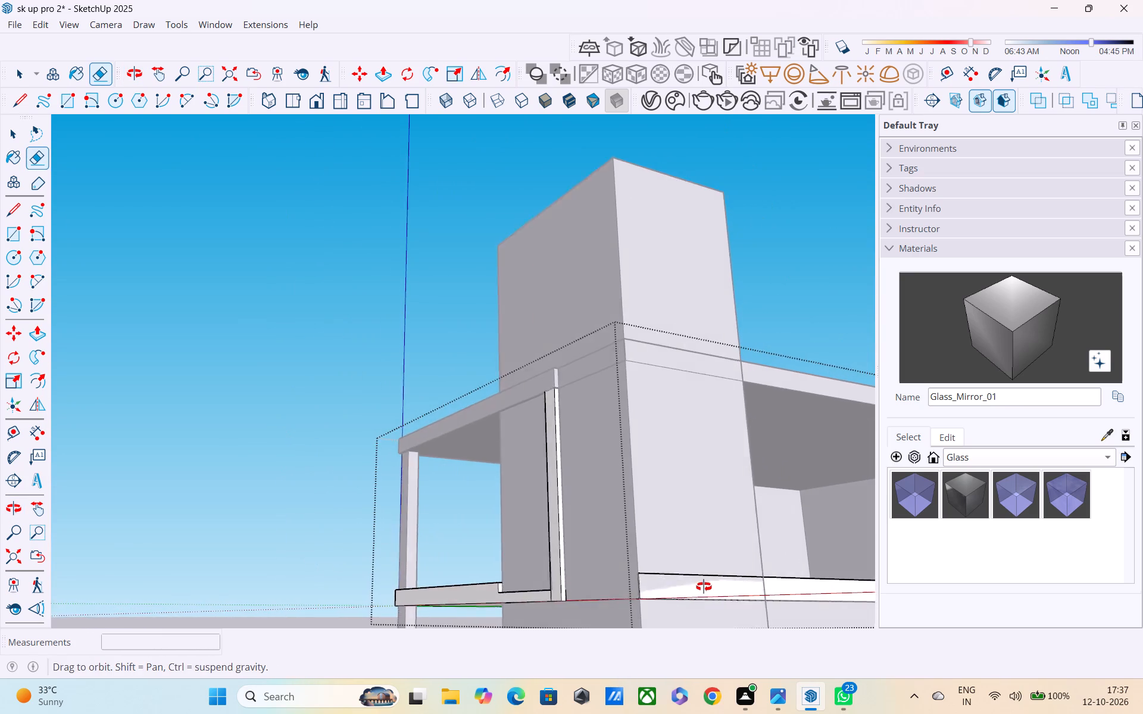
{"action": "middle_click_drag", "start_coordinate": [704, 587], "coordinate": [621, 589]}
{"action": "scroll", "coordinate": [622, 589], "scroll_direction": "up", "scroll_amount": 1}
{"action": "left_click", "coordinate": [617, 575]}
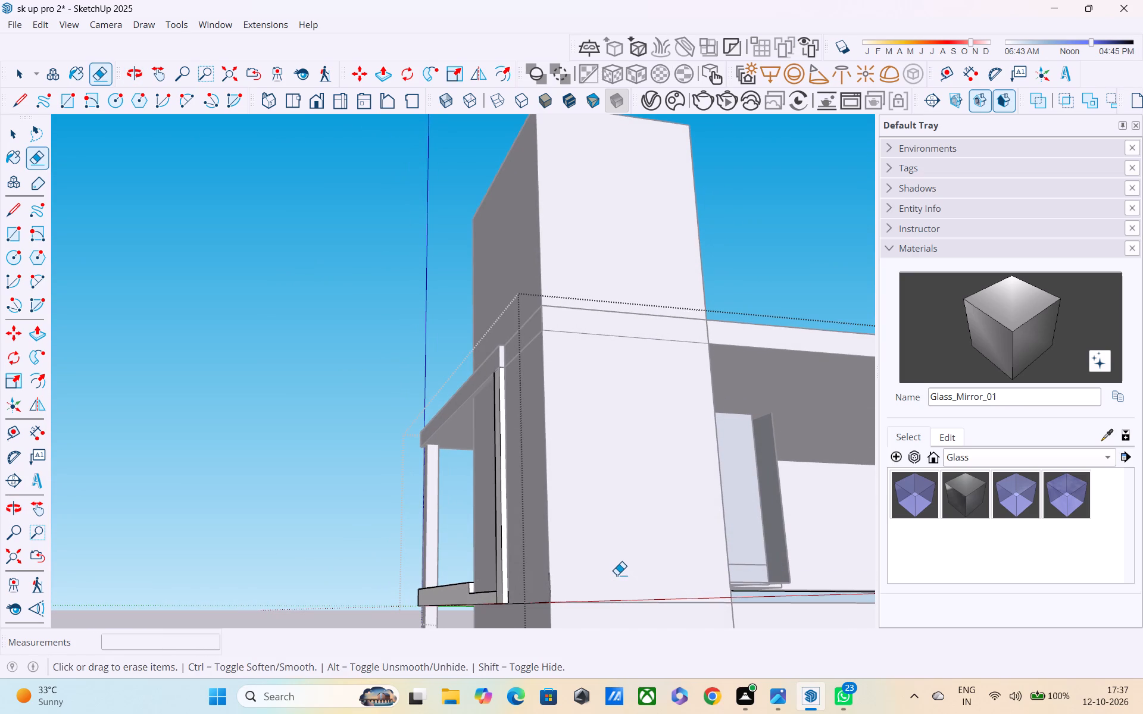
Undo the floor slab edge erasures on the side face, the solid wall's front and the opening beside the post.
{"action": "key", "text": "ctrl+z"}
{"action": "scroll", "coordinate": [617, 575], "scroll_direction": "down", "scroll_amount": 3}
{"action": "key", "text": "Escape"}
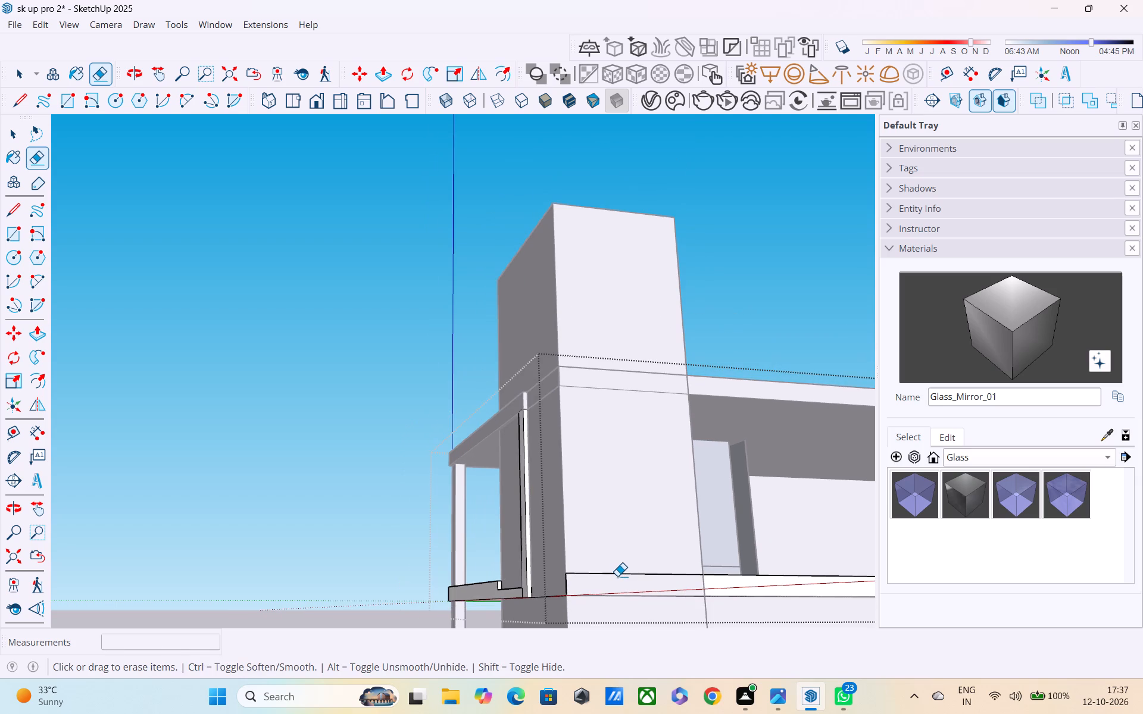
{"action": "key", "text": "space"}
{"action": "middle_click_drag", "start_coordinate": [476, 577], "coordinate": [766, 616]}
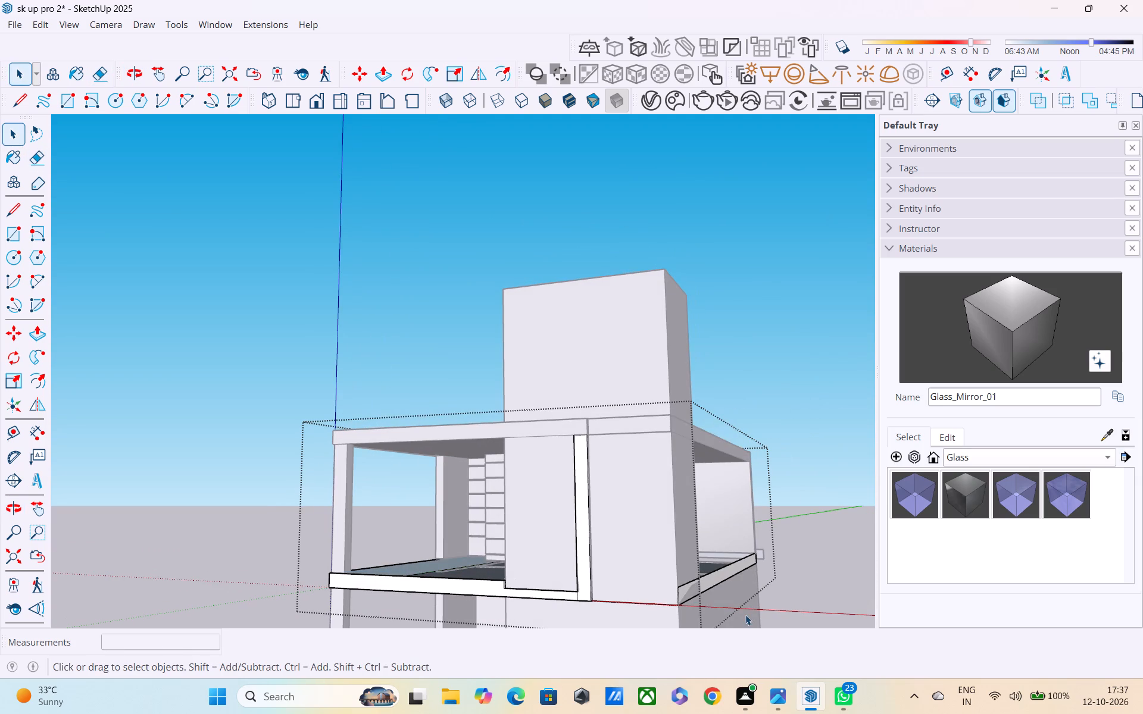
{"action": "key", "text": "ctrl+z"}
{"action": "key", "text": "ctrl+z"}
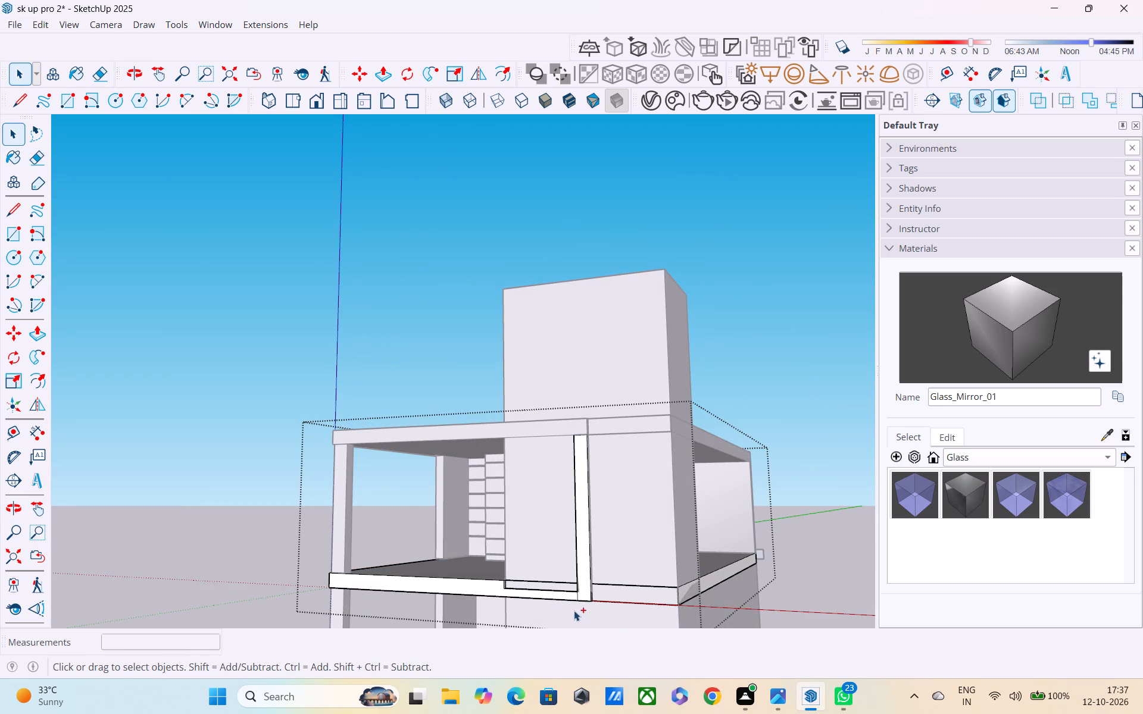
Erase the floor slab's top edge crossing the front of the solid wall.
{"action": "scroll", "coordinate": [616, 574], "scroll_direction": "up", "scroll_amount": 3, "text": "ctrl"}
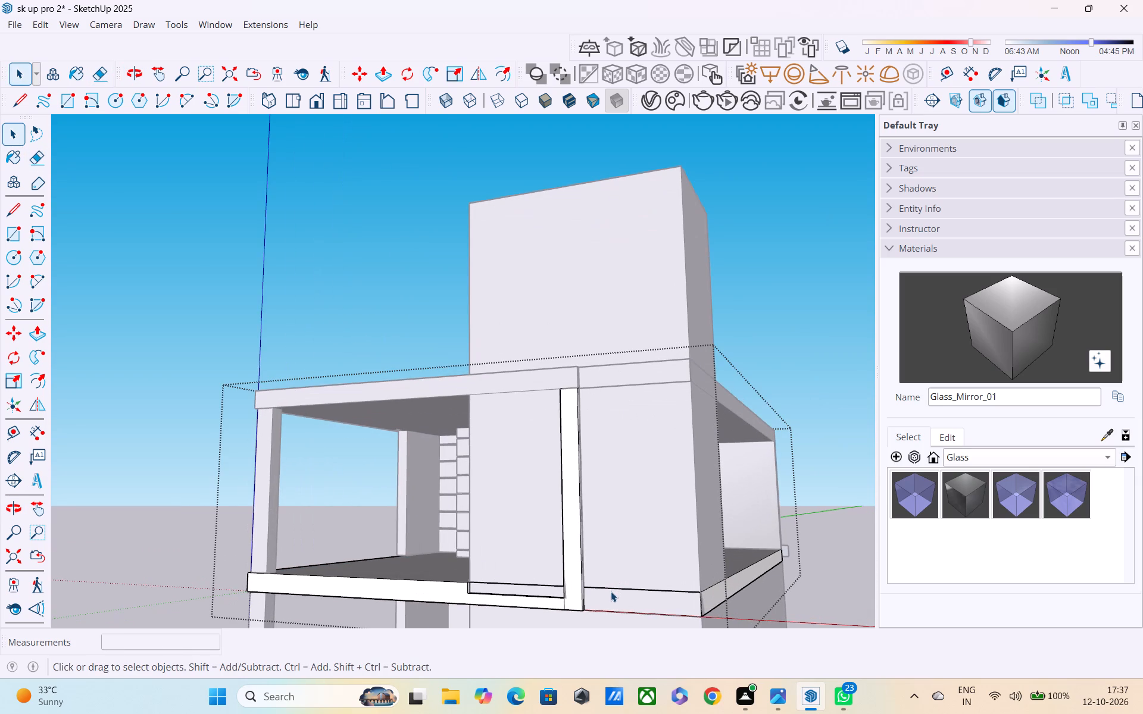
{"action": "key", "text": "e"}
{"action": "scroll", "coordinate": [611, 591], "scroll_direction": "up", "scroll_amount": 2}
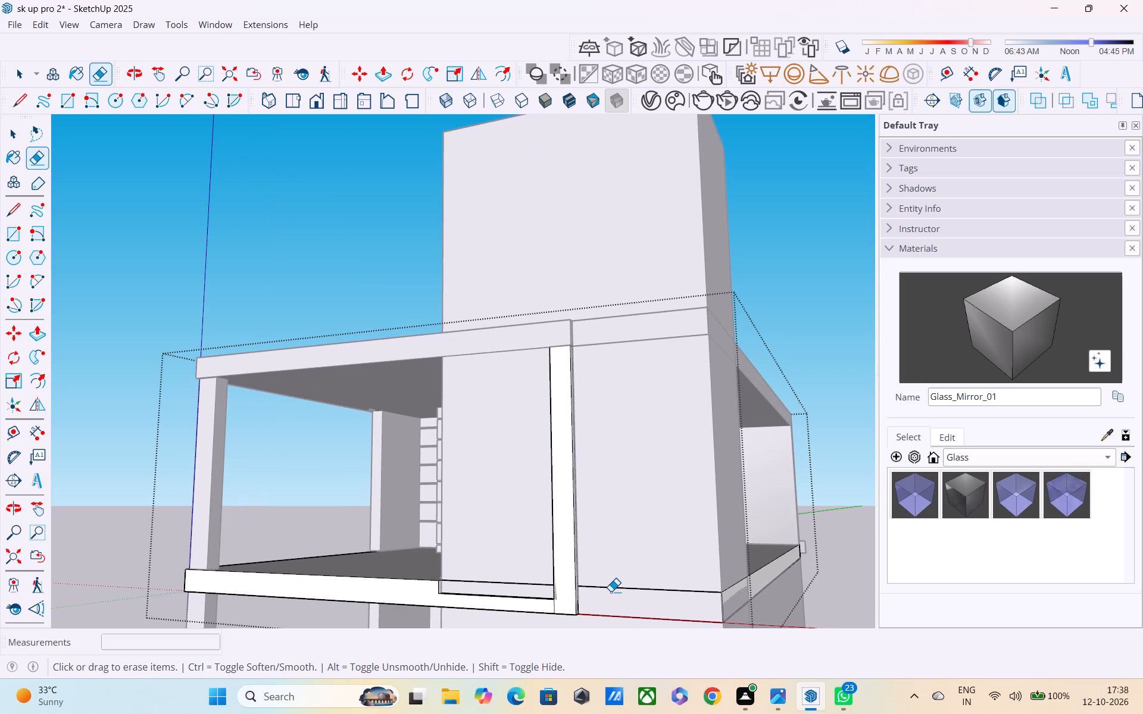
{"action": "left_click", "coordinate": [610, 589]}
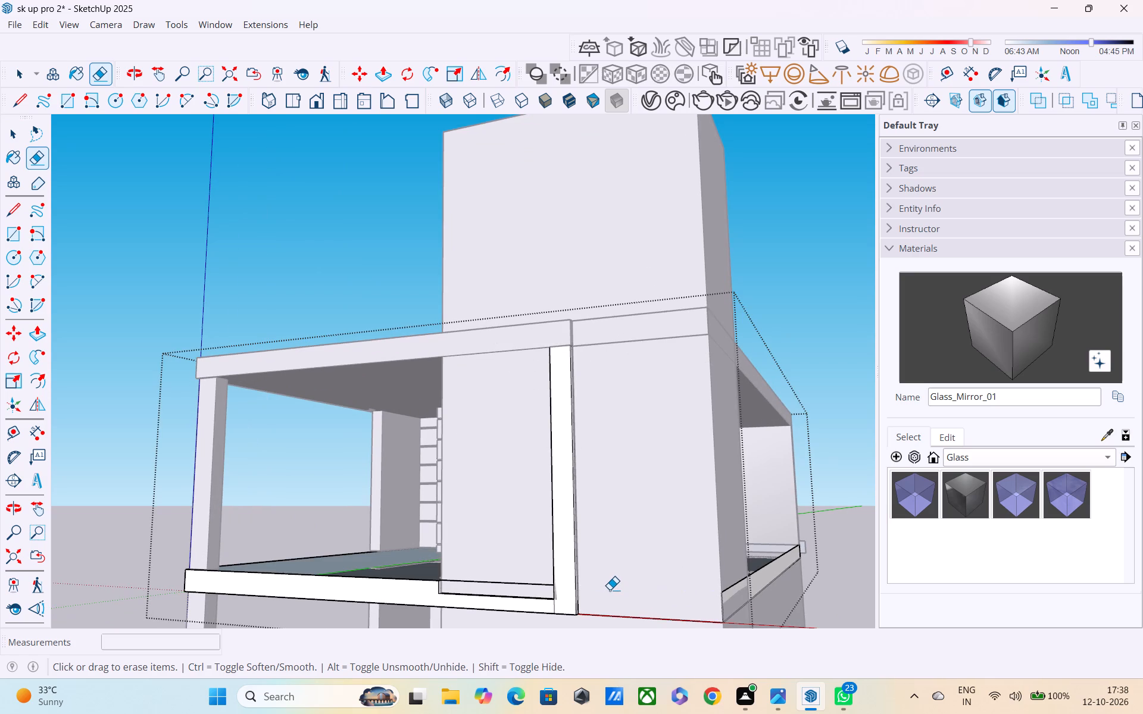
Erase the short horizontal slab edge across the wall section inside the front post, and close the floor slab group.
{"action": "middle_click_drag", "start_coordinate": [592, 599], "coordinate": [952, 638]}
{"action": "scroll", "coordinate": [610, 631], "scroll_direction": "down", "scroll_amount": 3}
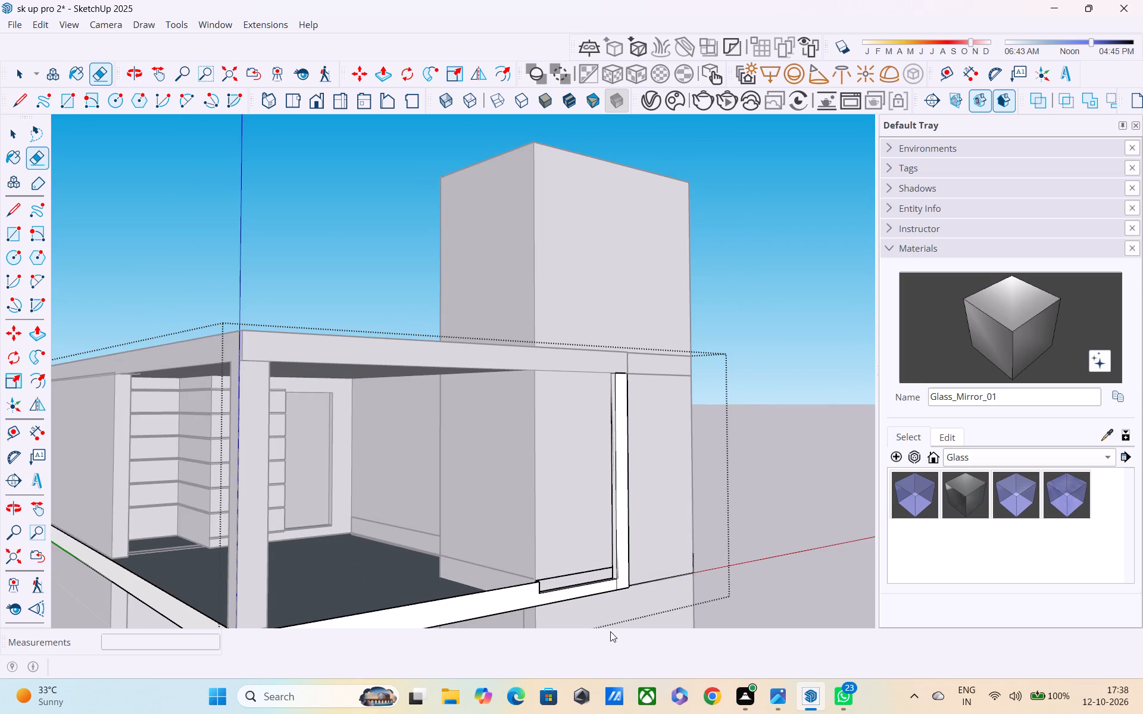
{"action": "middle_click_drag", "start_coordinate": [421, 606], "coordinate": [642, 635]}
{"action": "scroll", "coordinate": [624, 618], "scroll_direction": "down", "scroll_amount": 4}
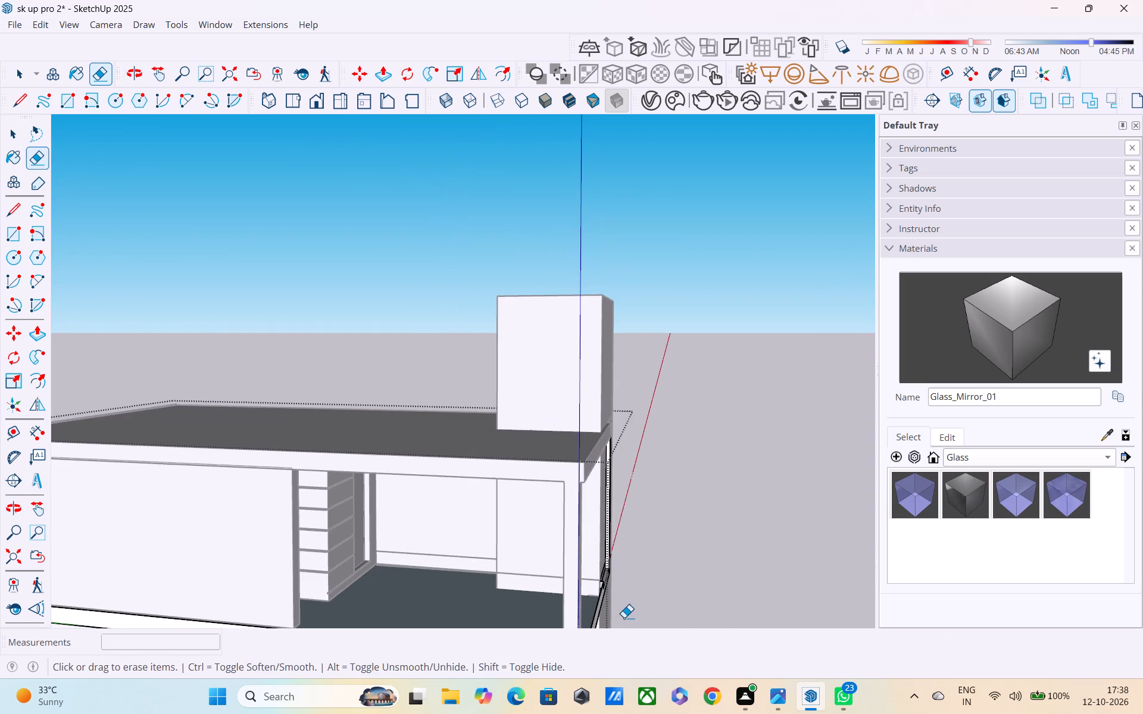
{"action": "middle_click_drag", "start_coordinate": [582, 599], "coordinate": [403, 558]}
{"action": "scroll", "coordinate": [550, 591], "scroll_direction": "up", "scroll_amount": 2}
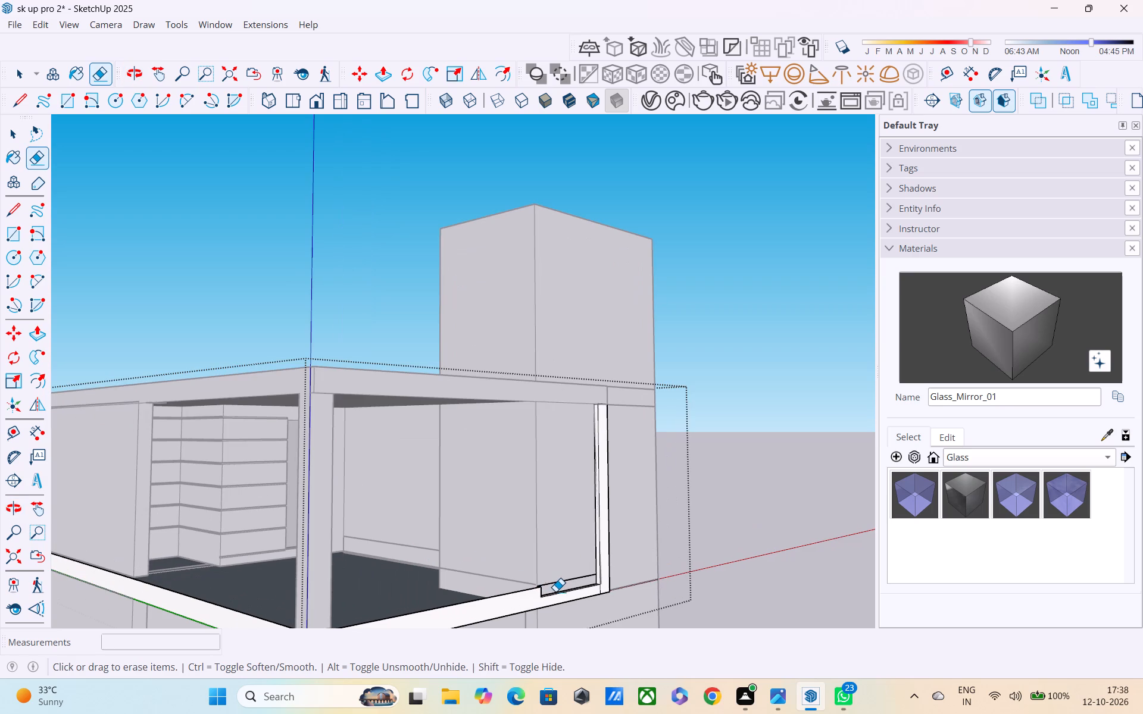
{"action": "left_click", "coordinate": [557, 584]}
{"action": "scroll", "coordinate": [555, 594], "scroll_direction": "up", "scroll_amount": 3}
{"action": "middle_click_drag", "start_coordinate": [555, 594], "coordinate": [659, 600]}
{"action": "scroll", "coordinate": [659, 600], "scroll_direction": "up", "scroll_amount": 1}
{"action": "scroll", "coordinate": [658, 599], "scroll_direction": "down", "scroll_amount": 4}
{"action": "middle_click_drag", "start_coordinate": [649, 598], "coordinate": [576, 598]}
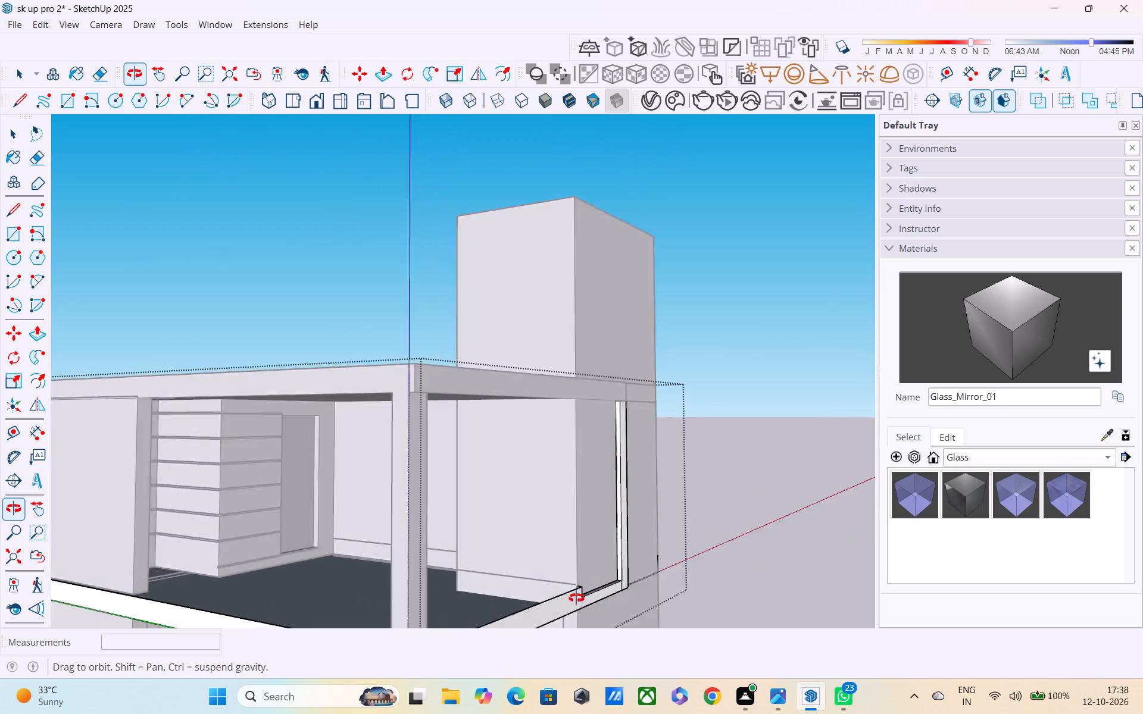
{"action": "middle_click_drag", "start_coordinate": [576, 598], "coordinate": [397, 584]}
{"action": "scroll", "coordinate": [400, 584], "scroll_direction": "down", "scroll_amount": 4}
{"action": "key", "text": "Escape"}
{"action": "key", "text": "space"}
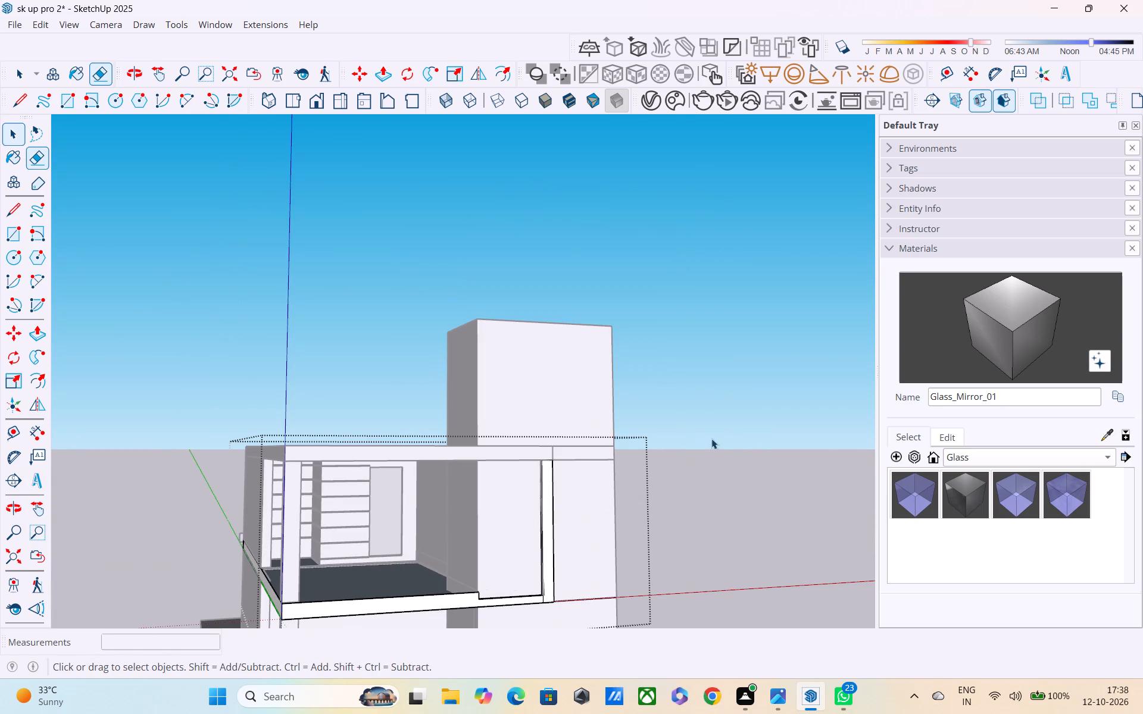
{"action": "left_click", "coordinate": [715, 434]}
Open the roof slab group and erase its top and bottom edges crossing the front of the solid wall block.
{"action": "key", "text": "e"}
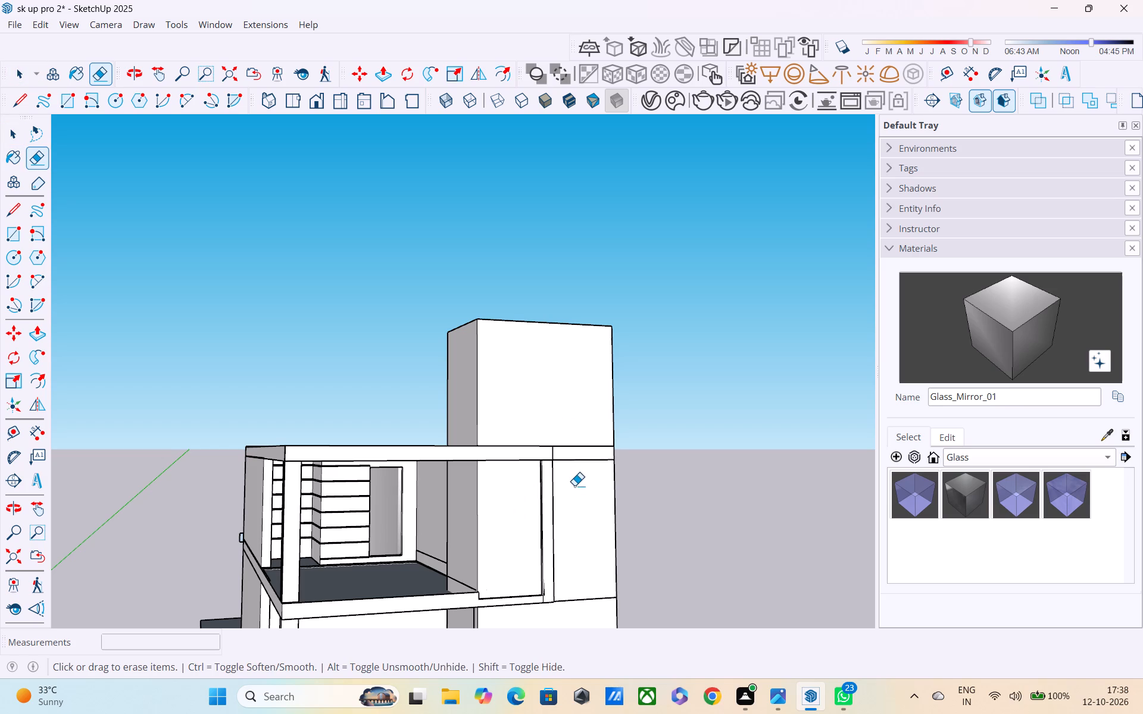
{"action": "key", "text": "space"}
{"action": "key", "text": "space"}
{"action": "triple_click", "coordinate": [519, 450]}
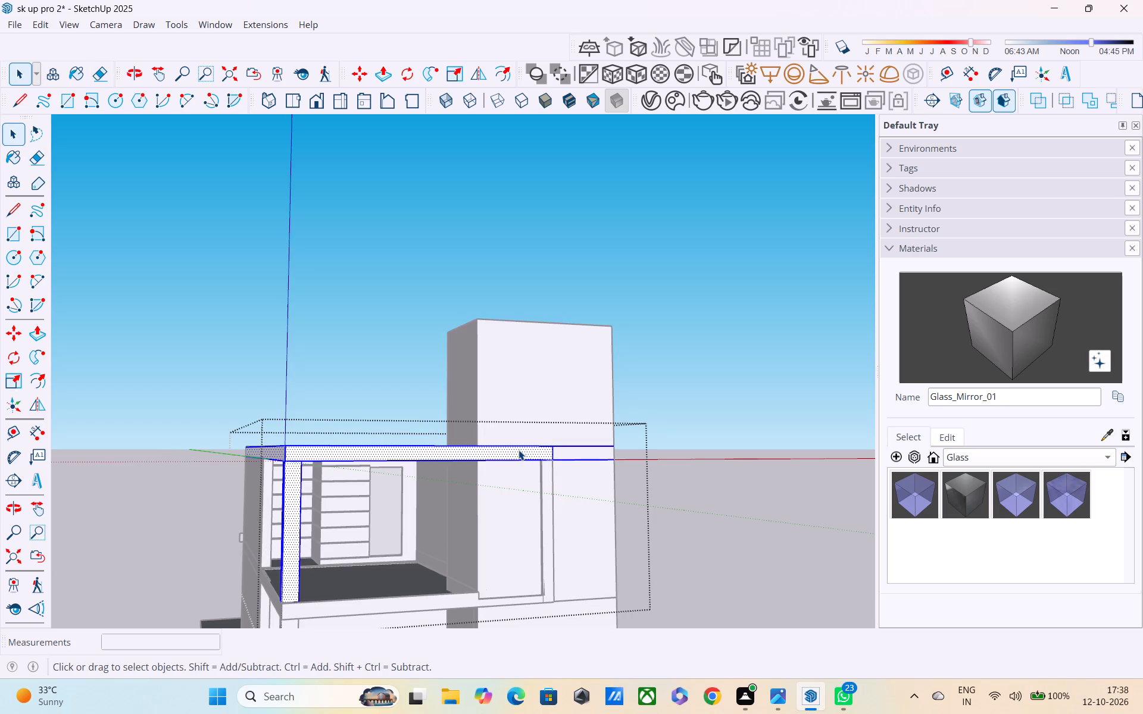
{"action": "key", "text": "e"}
{"action": "left_click", "coordinate": [572, 449]}
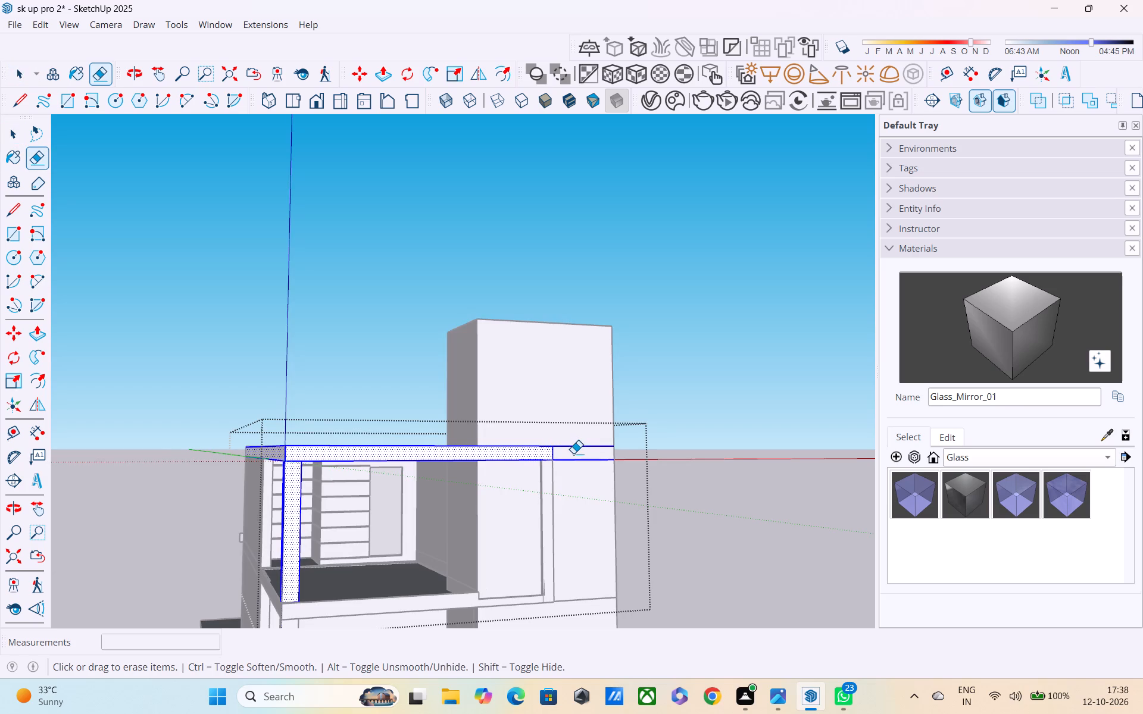
{"action": "left_click", "coordinate": [573, 450]}
{"action": "scroll", "coordinate": [572, 457], "scroll_direction": "up", "scroll_amount": 8}
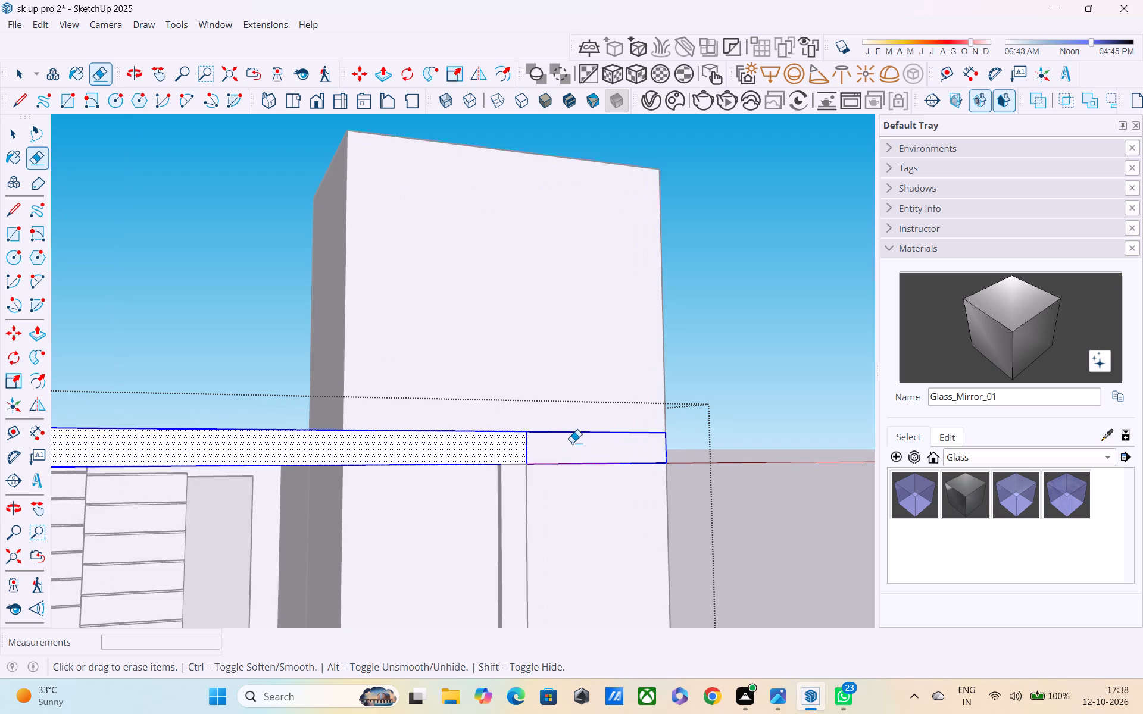
{"action": "left_click", "coordinate": [570, 433]}
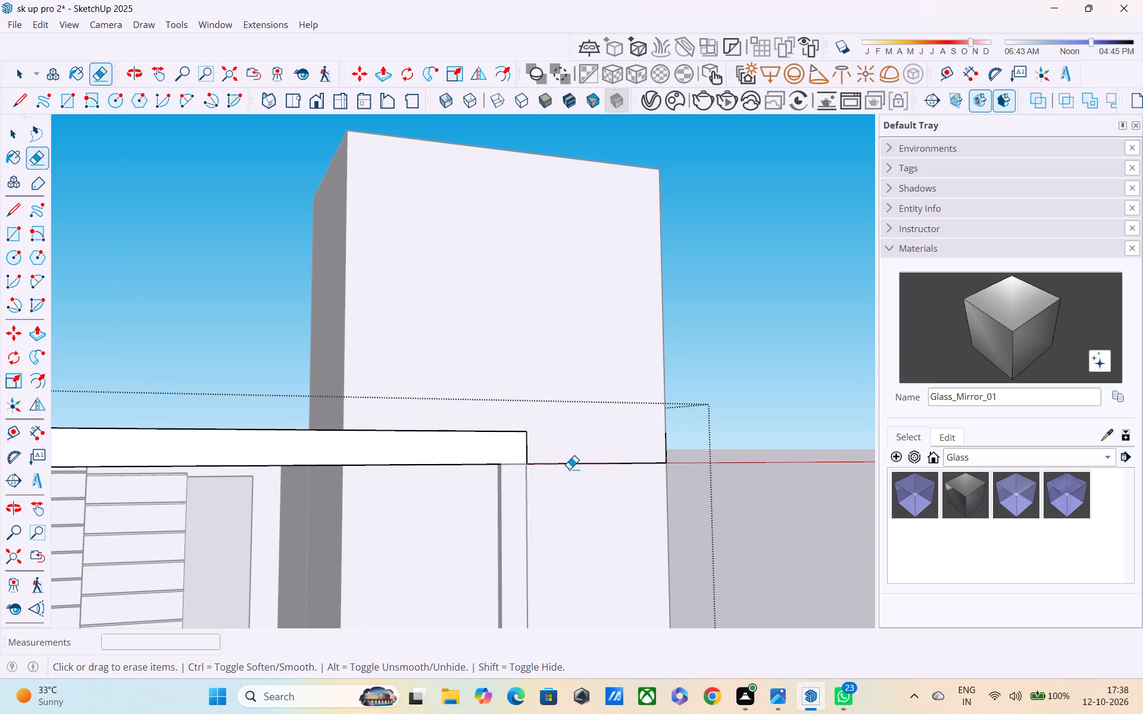
{"action": "left_click", "coordinate": [567, 466]}
{"action": "left_click", "coordinate": [606, 466]}
{"action": "left_click", "coordinate": [641, 464]}
Erase the roof slab's leftover long horizontal edge along the side beyond the tall wall block.
{"action": "middle_click_drag", "start_coordinate": [688, 464], "coordinate": [677, 468]}
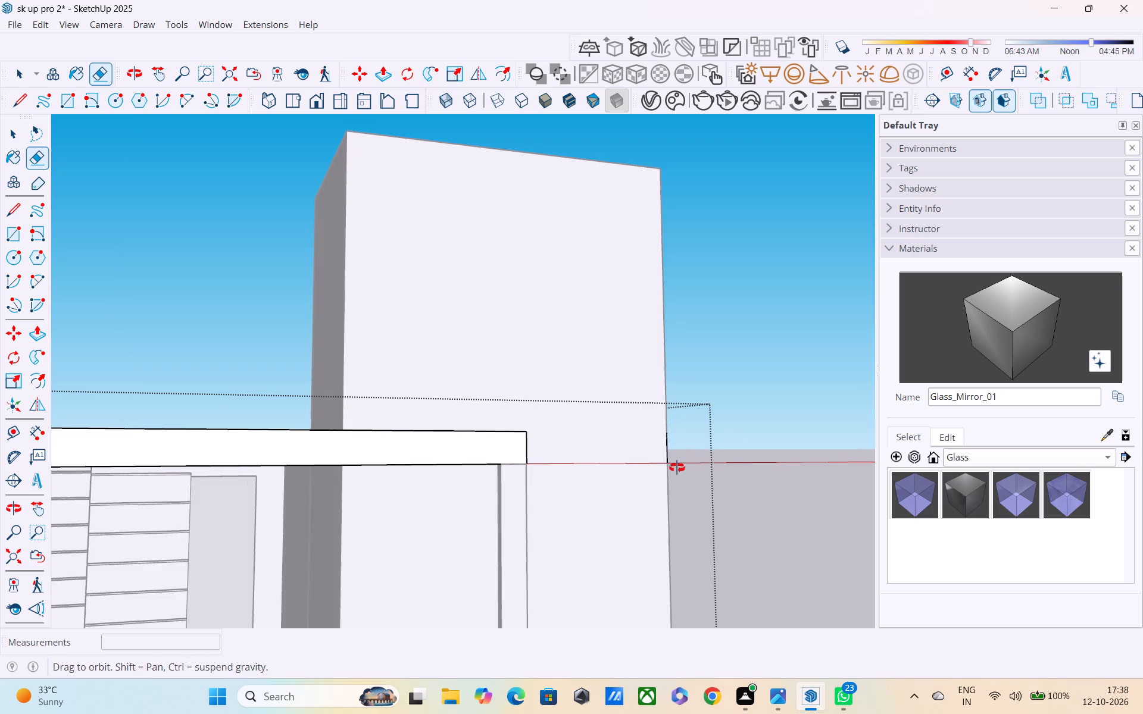
{"action": "middle_click_drag", "start_coordinate": [677, 468], "coordinate": [444, 487]}
{"action": "scroll", "coordinate": [455, 487], "scroll_direction": "down", "scroll_amount": 4}
{"action": "middle_click_drag", "start_coordinate": [565, 486], "coordinate": [405, 500]}
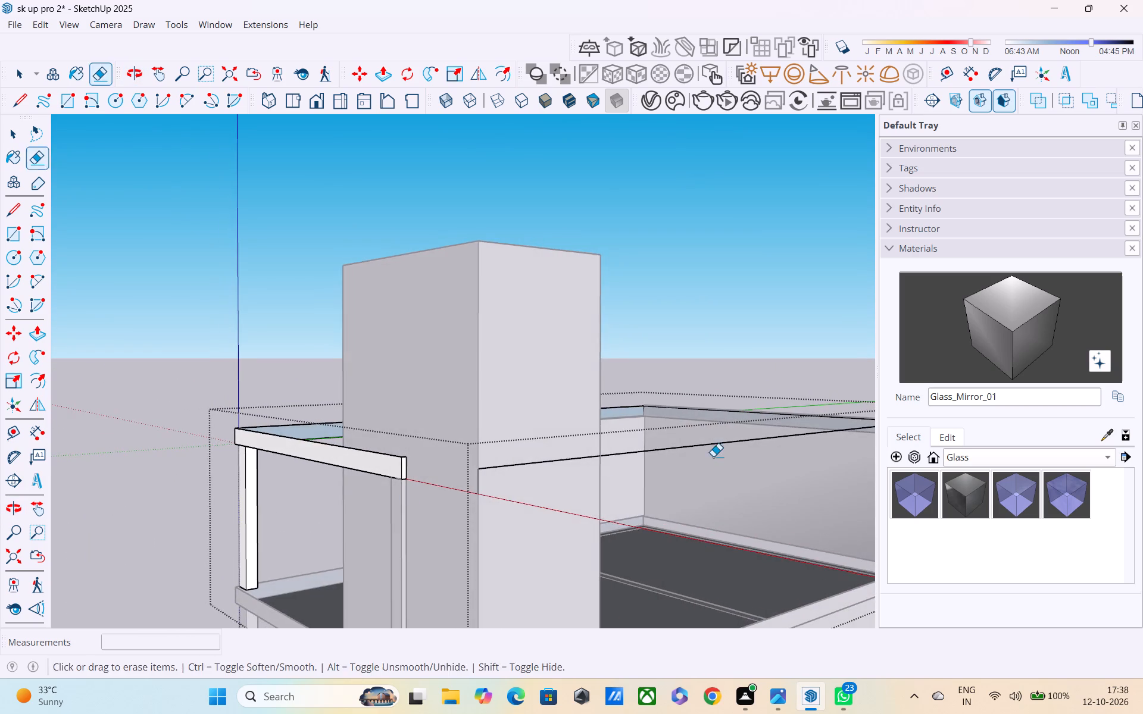
{"action": "middle_click_drag", "start_coordinate": [707, 463], "coordinate": [505, 522]}
{"action": "left_click", "coordinate": [512, 522]}
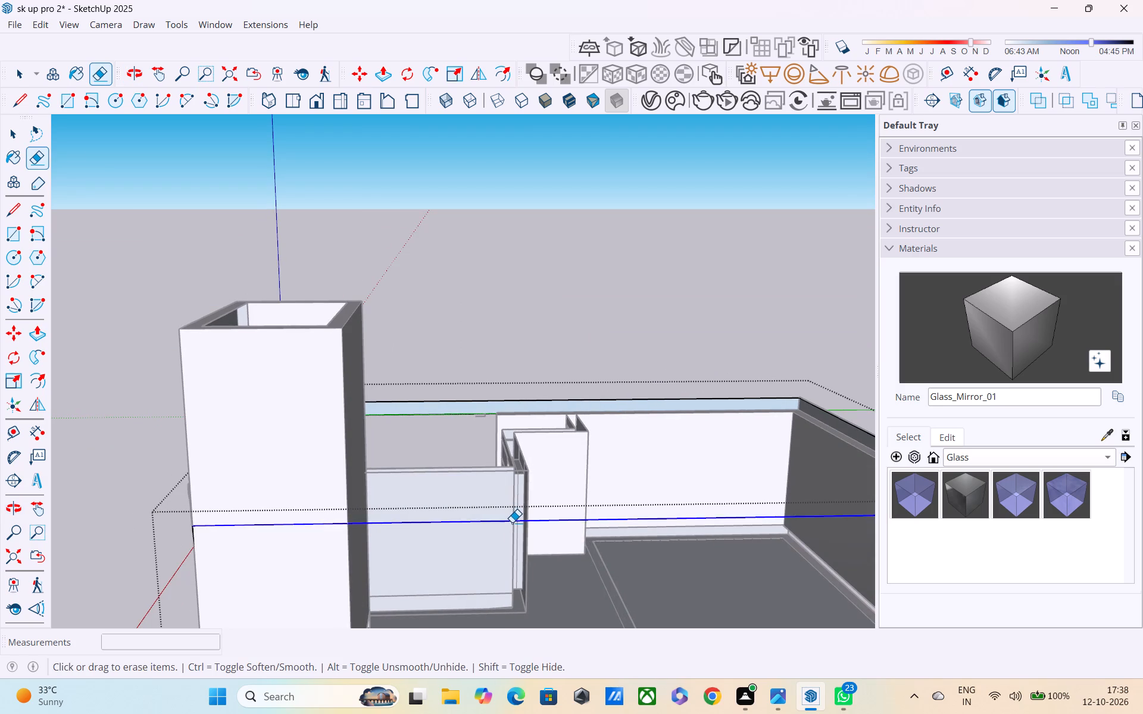
Examine the roof slab, side walls and tall wall block from the side and rear for missing parts.
{"action": "scroll", "coordinate": [534, 522], "scroll_direction": "down", "scroll_amount": 3}
{"action": "middle_click_drag", "start_coordinate": [606, 518], "coordinate": [376, 541]}
{"action": "scroll", "coordinate": [376, 541], "scroll_direction": "down", "scroll_amount": 3}
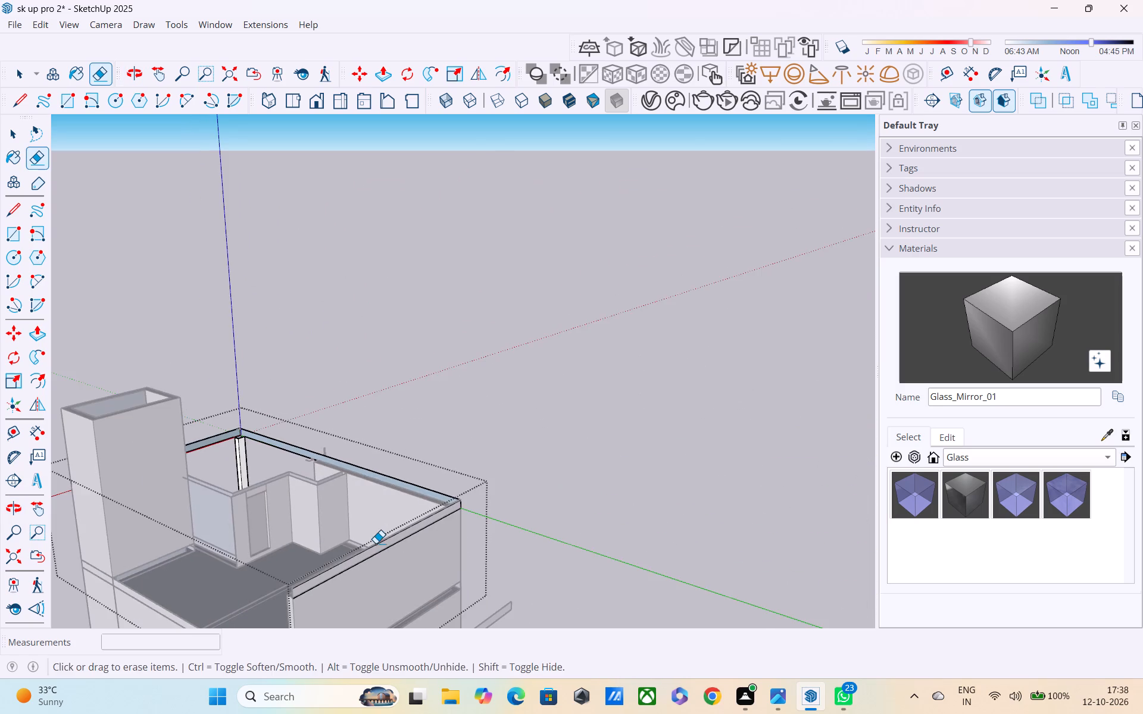
{"action": "middle_click_drag", "start_coordinate": [327, 574], "coordinate": [423, 516]}
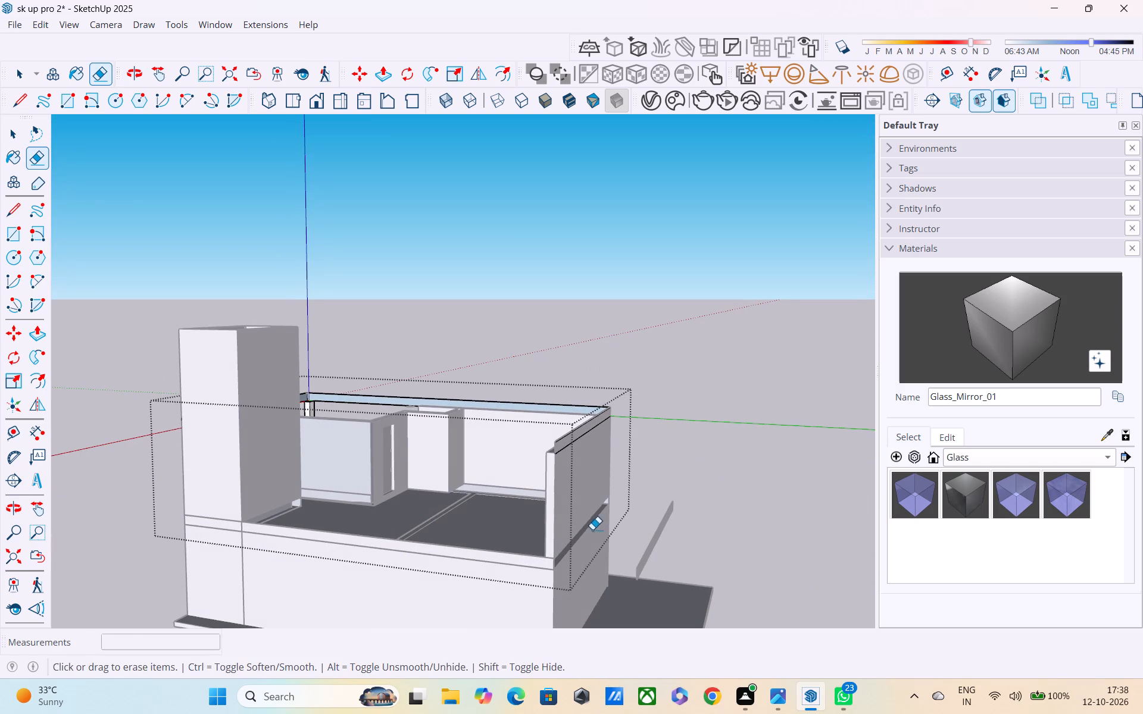
{"action": "middle_click_drag", "start_coordinate": [592, 530], "coordinate": [417, 507]}
{"action": "middle_click_drag", "start_coordinate": [348, 535], "coordinate": [419, 486]}
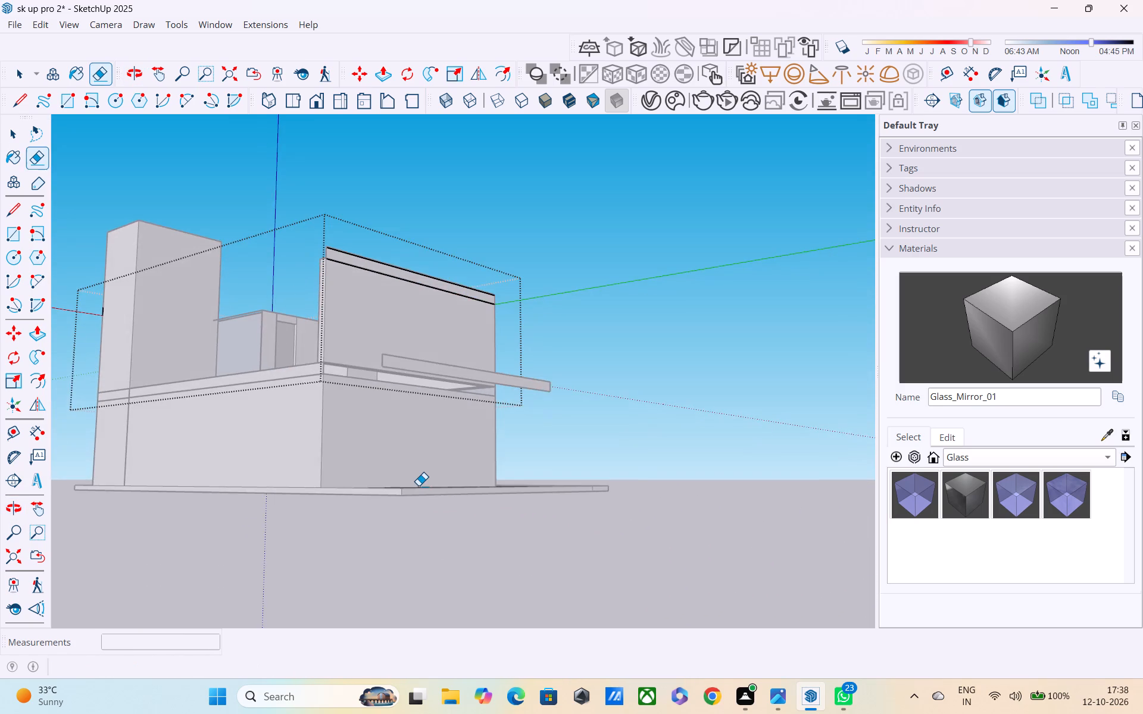
{"action": "middle_click_drag", "start_coordinate": [419, 486], "coordinate": [457, 531]}
{"action": "key", "text": "Escape"}
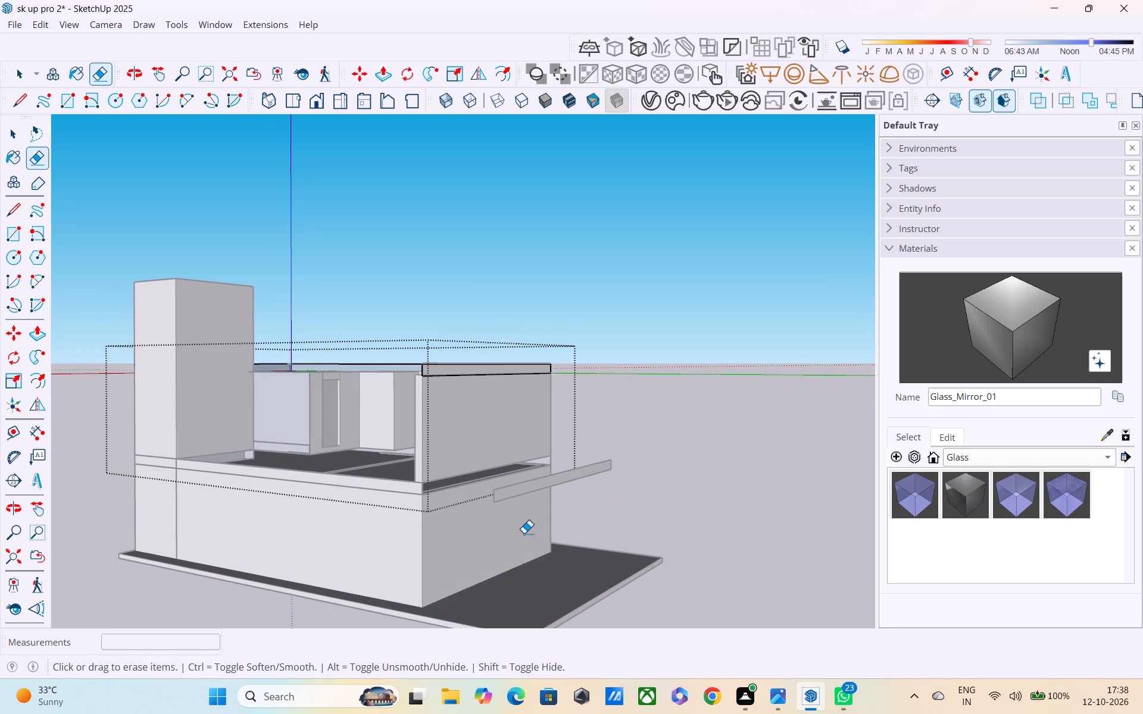
Close the roof slab group and delete the stray long face strip floating beyond the building's end wall, inside the wall group.
{"action": "key", "text": "space"}
{"action": "key", "text": "space"}
{"action": "left_click", "coordinate": [580, 472]}
{"action": "double_click", "coordinate": [580, 472]}
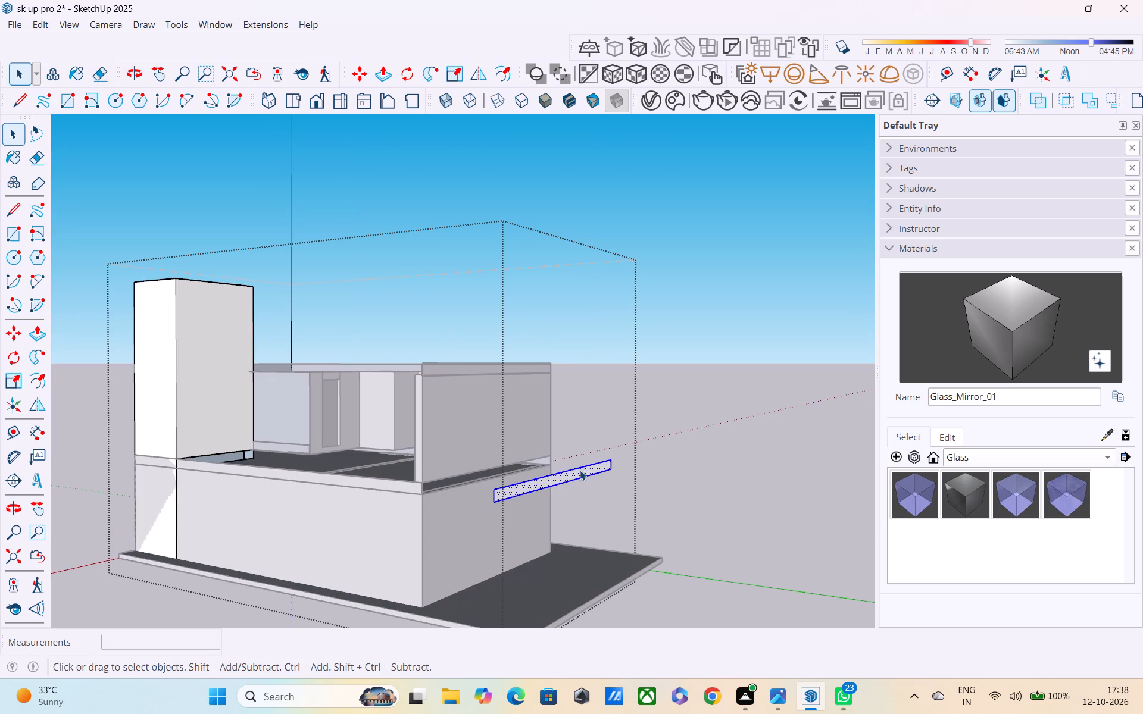
{"action": "key", "text": "Delete"}
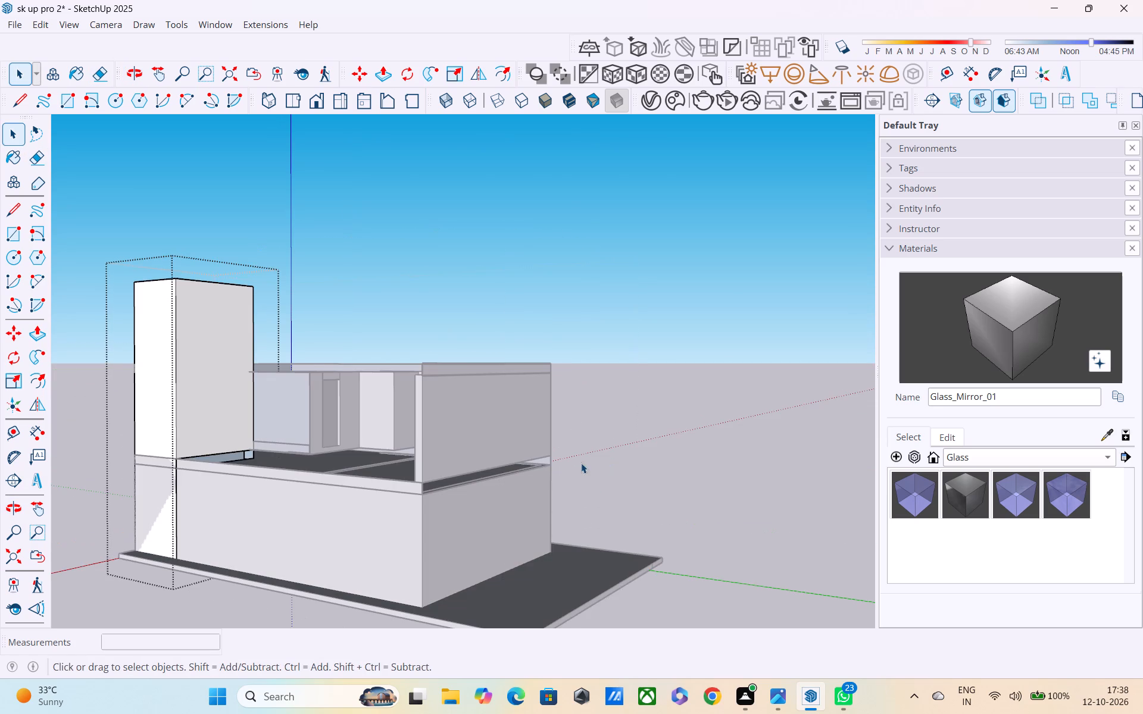
Draw a rectangle across the slab-height gap at the base of the tall wall block's inner side, at upper floor level.
{"action": "scroll", "coordinate": [586, 469], "scroll_direction": "down", "scroll_amount": 2}
{"action": "middle_click_drag", "start_coordinate": [413, 580], "coordinate": [676, 552]}
{"action": "middle_click_drag", "start_coordinate": [632, 437], "coordinate": [642, 506]}
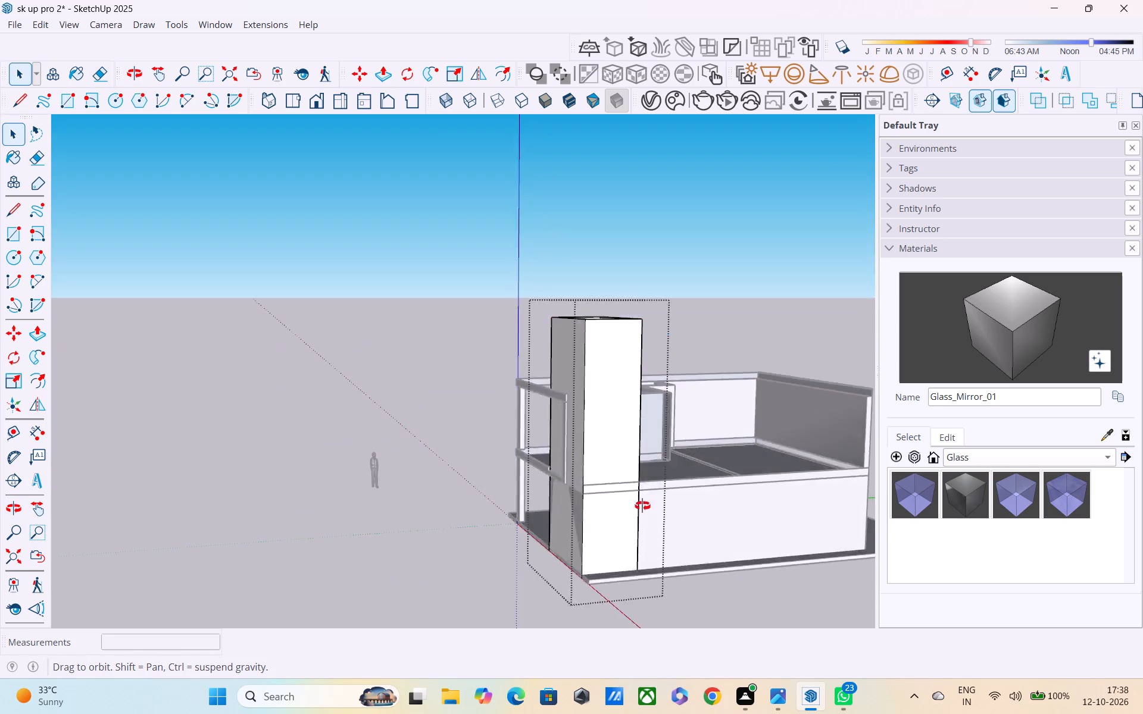
{"action": "middle_click_drag", "start_coordinate": [642, 506], "coordinate": [323, 496]}
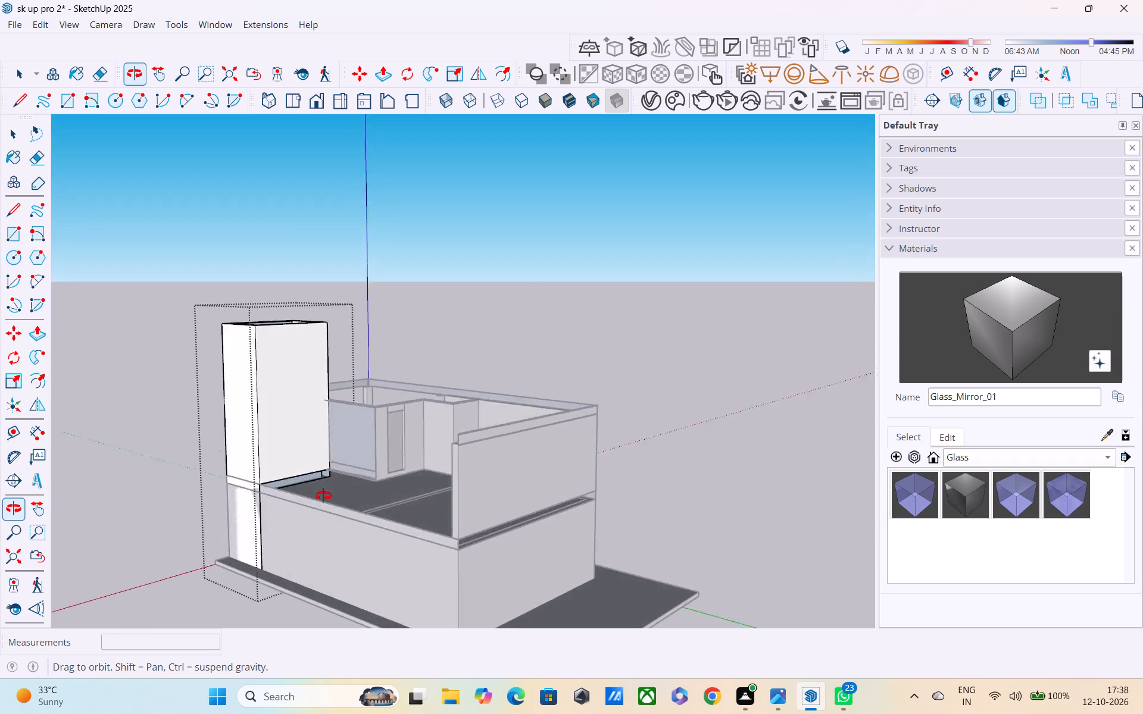
{"action": "middle_click_drag", "start_coordinate": [323, 496], "coordinate": [338, 462]}
{"action": "middle_click_drag", "start_coordinate": [339, 462], "coordinate": [366, 525]}
{"action": "scroll", "coordinate": [366, 525], "scroll_direction": "up", "scroll_amount": 4}
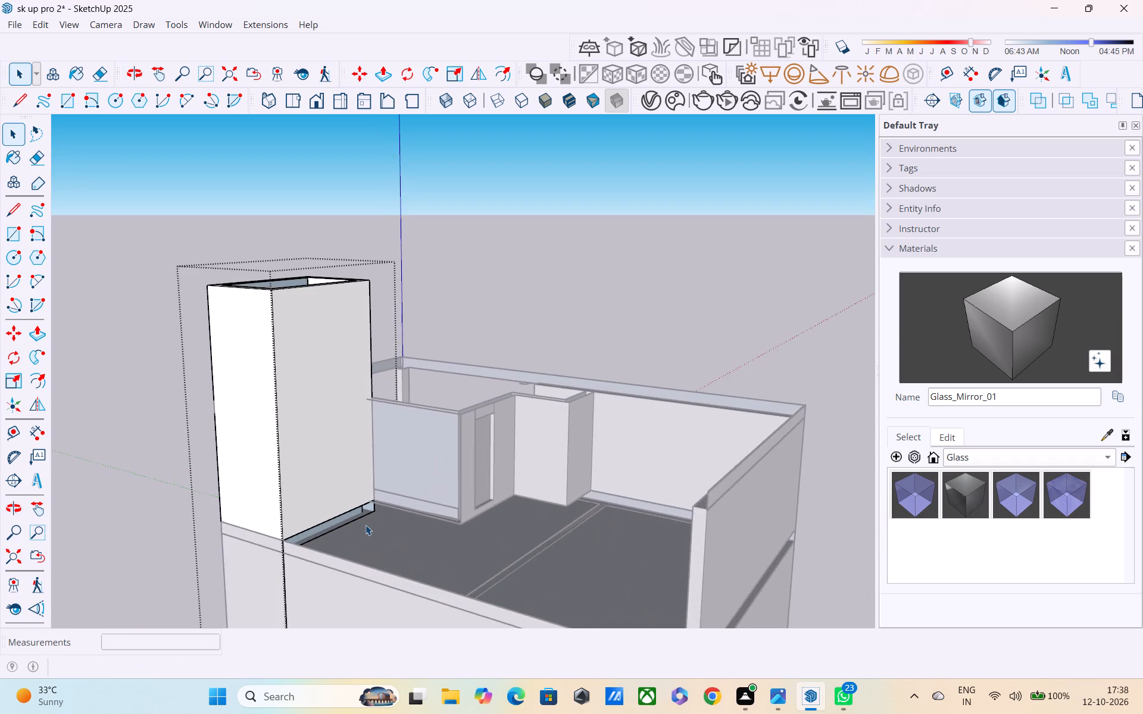
{"action": "scroll", "coordinate": [366, 525], "scroll_direction": "up", "scroll_amount": 1}
{"action": "middle_click_drag", "start_coordinate": [366, 525], "coordinate": [369, 491]}
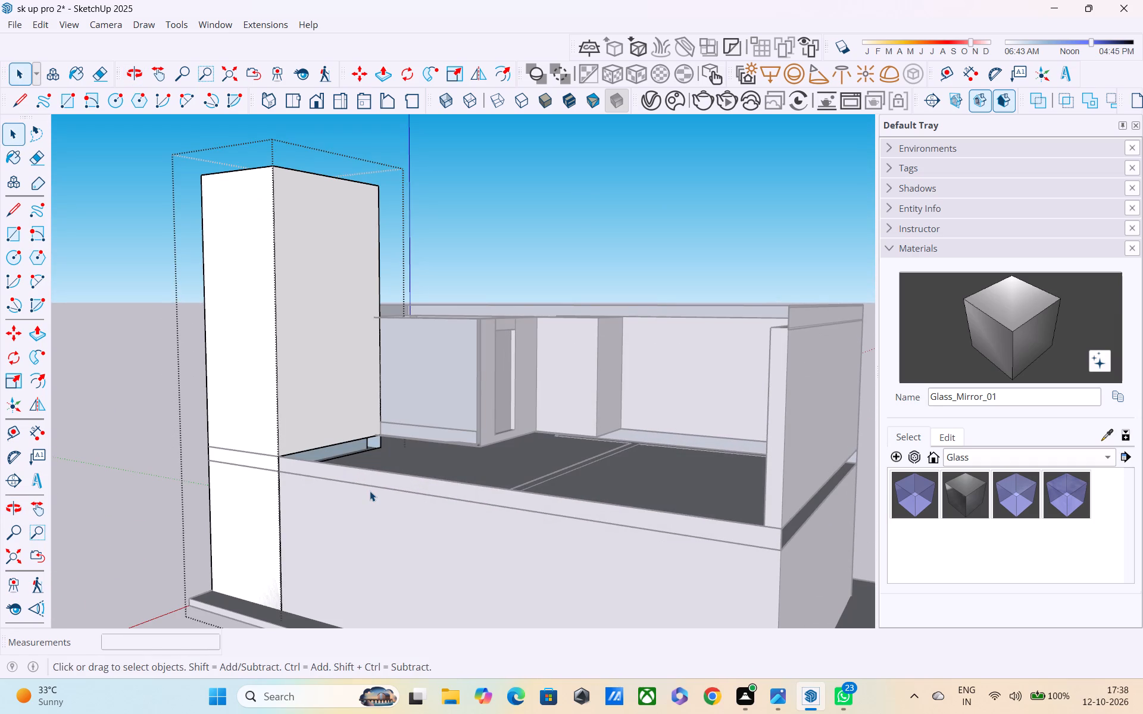
{"action": "key", "text": "r"}
{"action": "middle_click_drag", "start_coordinate": [311, 470], "coordinate": [267, 534]}
{"action": "scroll", "coordinate": [277, 481], "scroll_direction": "up", "scroll_amount": 3}
{"action": "left_click", "coordinate": [266, 474]}
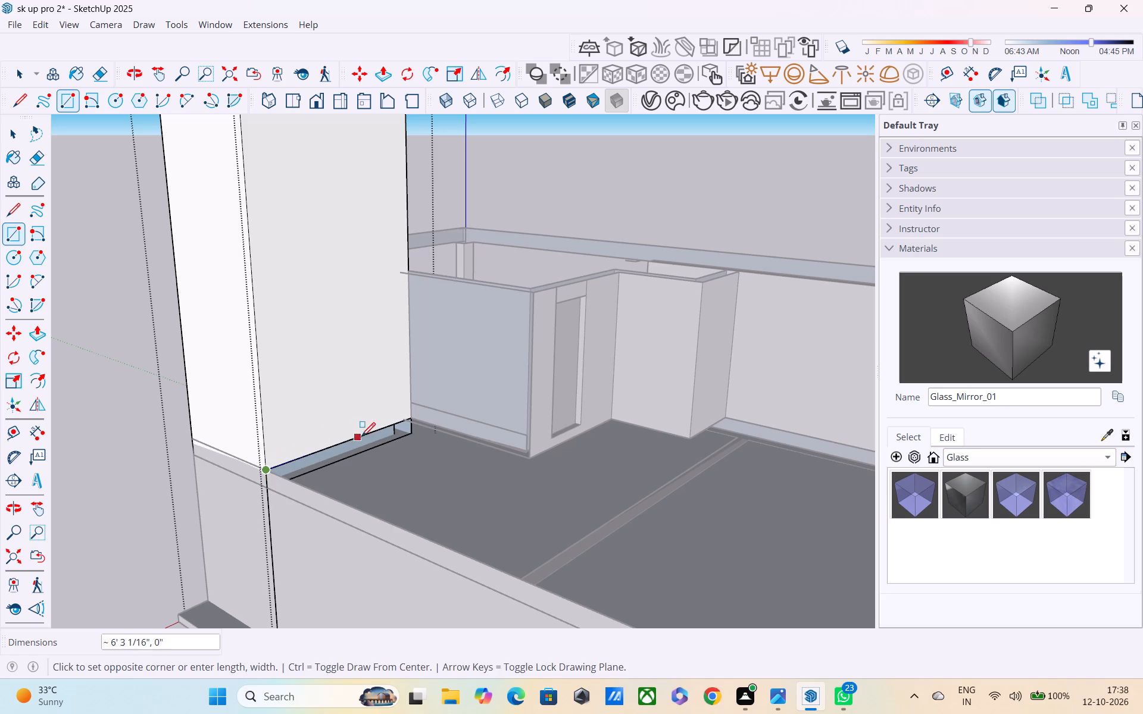
{"action": "left_click", "coordinate": [408, 433]}
{"action": "middle_click_drag", "start_coordinate": [440, 456], "coordinate": [324, 513]}
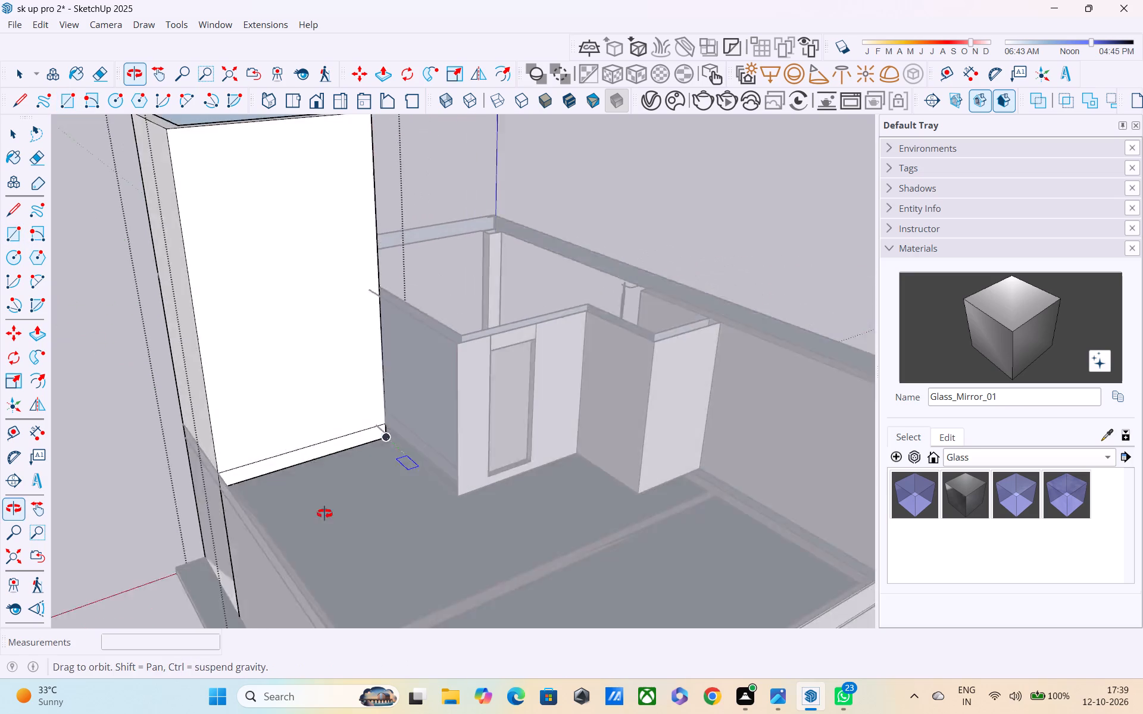
{"action": "middle_click_drag", "start_coordinate": [324, 513], "coordinate": [284, 525]}
{"action": "scroll", "coordinate": [288, 525], "scroll_direction": "down", "scroll_amount": 3}
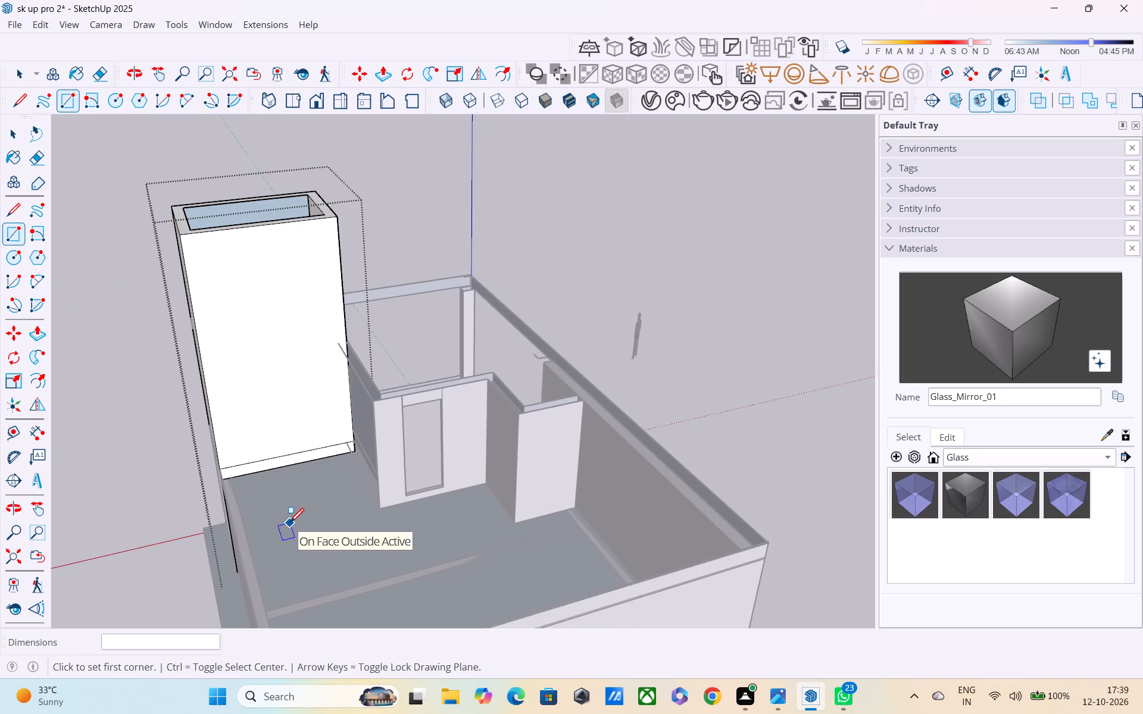
Push/Pull the strip face at the tall block's base about 31' 1" along the side wall to the far end wall.
{"action": "key", "text": "space"}
{"action": "key", "text": "p"}
{"action": "left_click", "coordinate": [295, 450]}
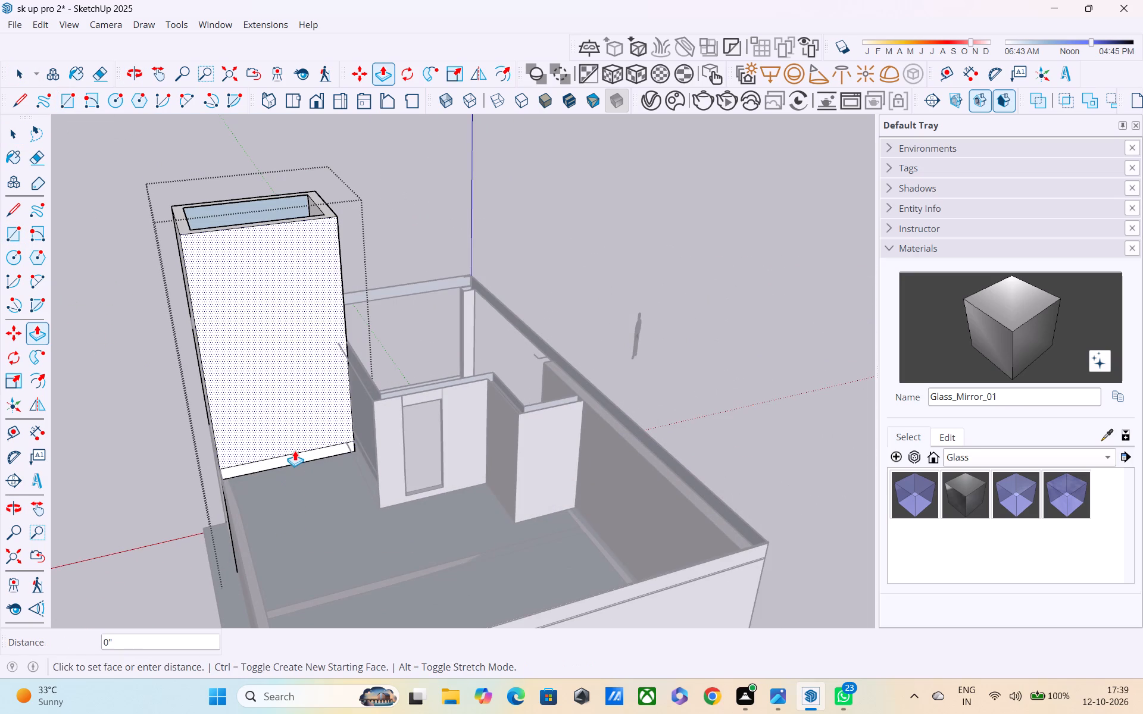
{"action": "key", "text": "Escape"}
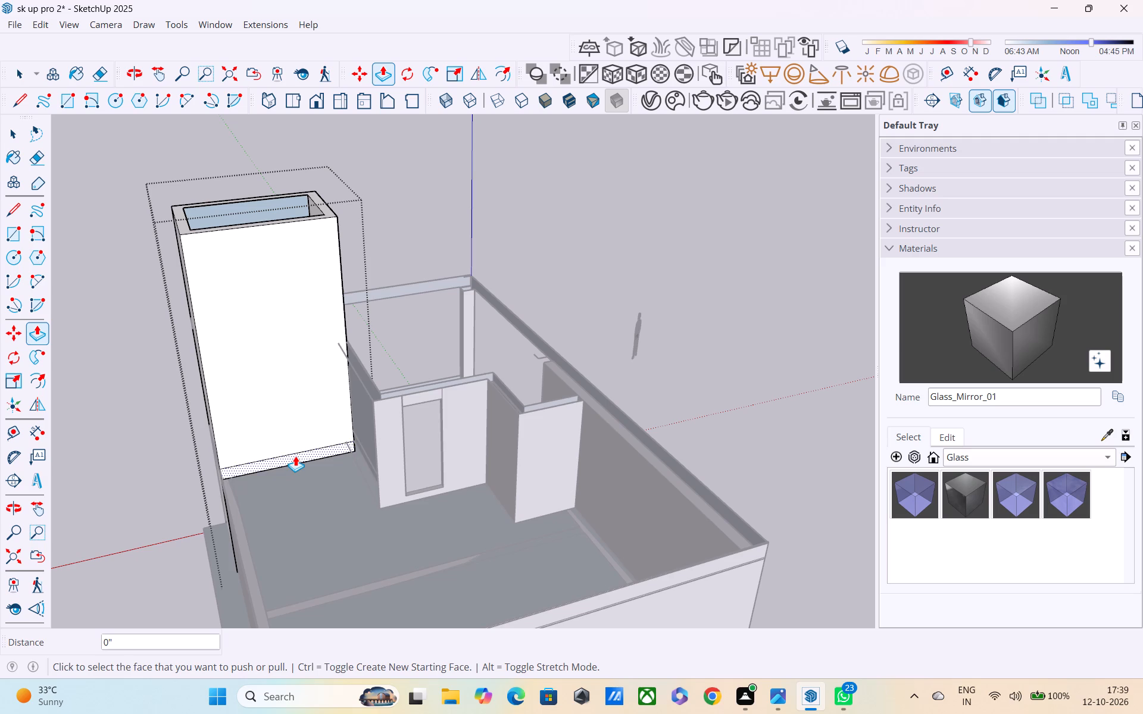
{"action": "left_click", "coordinate": [295, 456]}
{"action": "scroll", "coordinate": [341, 552], "scroll_direction": "down", "scroll_amount": 3}
{"action": "middle_click_drag", "start_coordinate": [379, 609], "coordinate": [559, 610]}
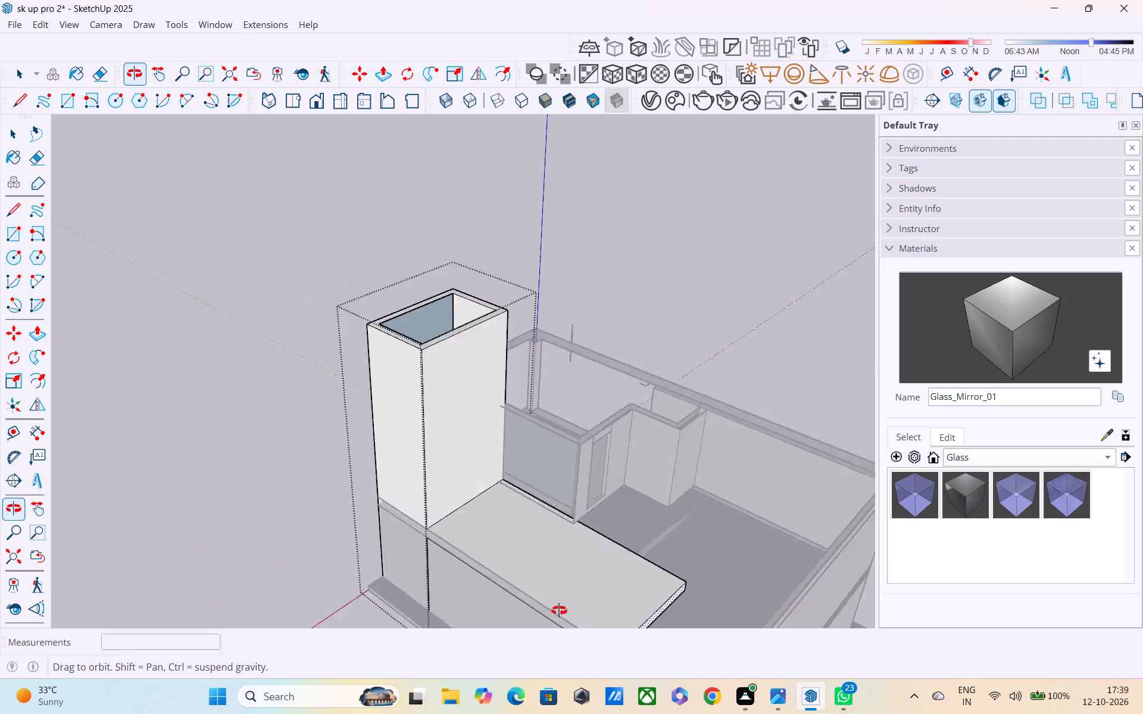
{"action": "middle_click_drag", "start_coordinate": [559, 610], "coordinate": [683, 585]}
{"action": "middle_click_drag", "start_coordinate": [683, 583], "coordinate": [505, 584], "text": "shift"}
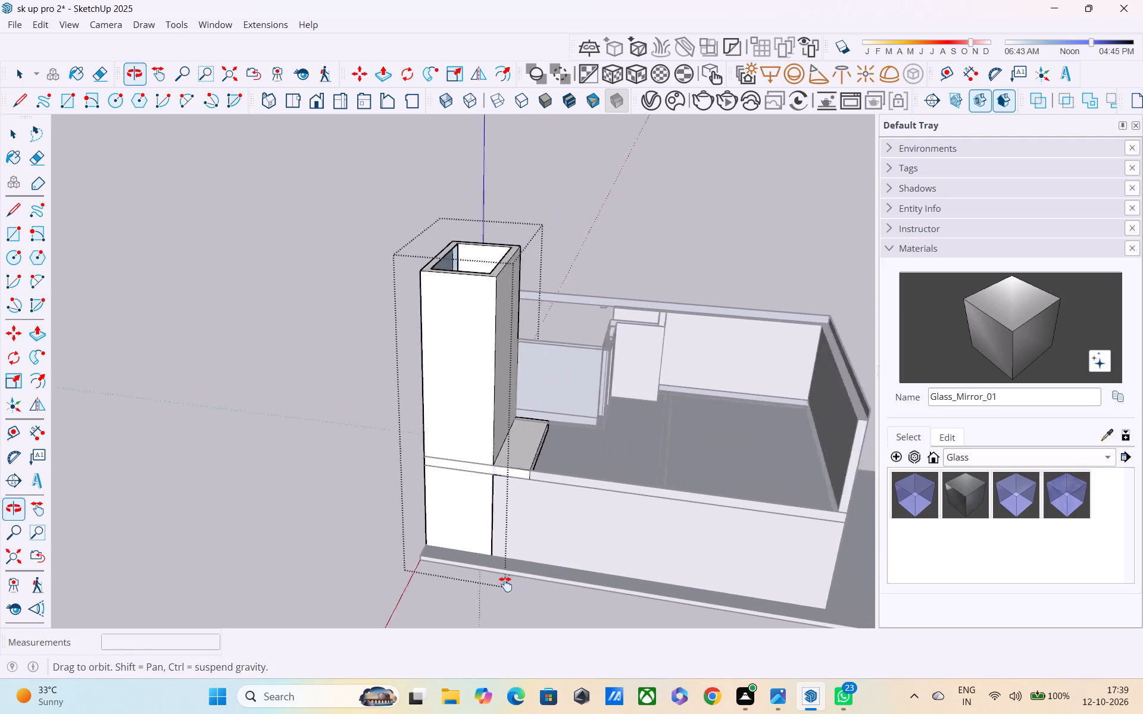
{"action": "middle_click_drag", "start_coordinate": [505, 584], "coordinate": [317, 588], "text": "shift"}
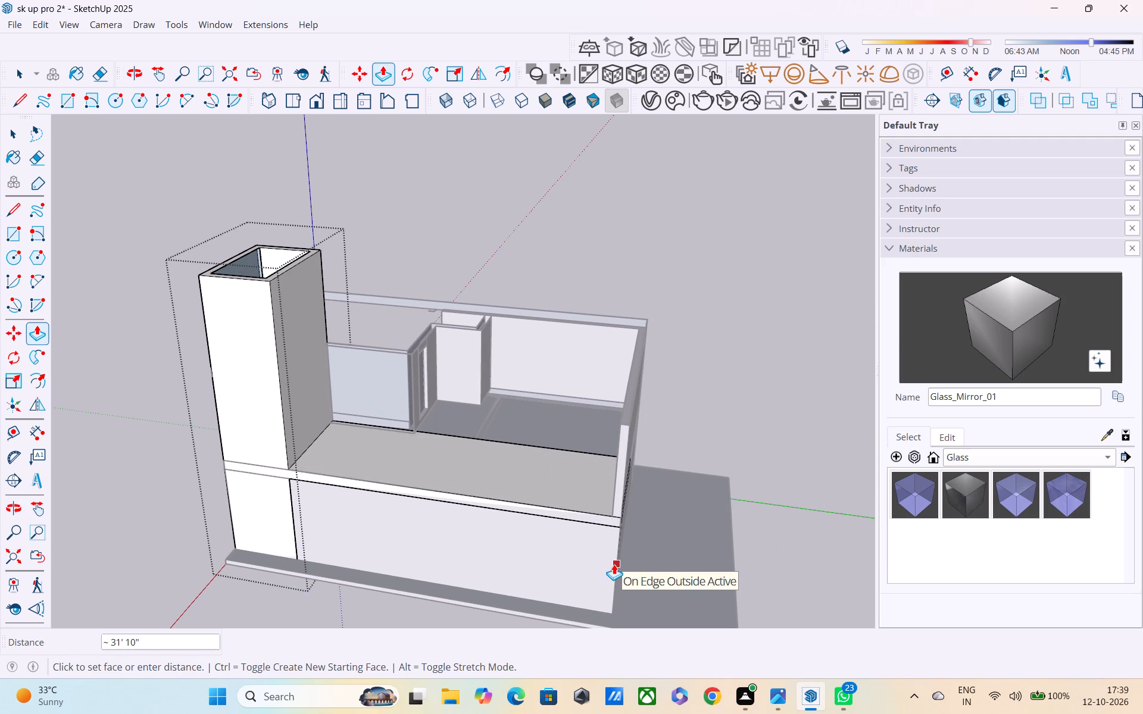
{"action": "left_click", "coordinate": [614, 512]}
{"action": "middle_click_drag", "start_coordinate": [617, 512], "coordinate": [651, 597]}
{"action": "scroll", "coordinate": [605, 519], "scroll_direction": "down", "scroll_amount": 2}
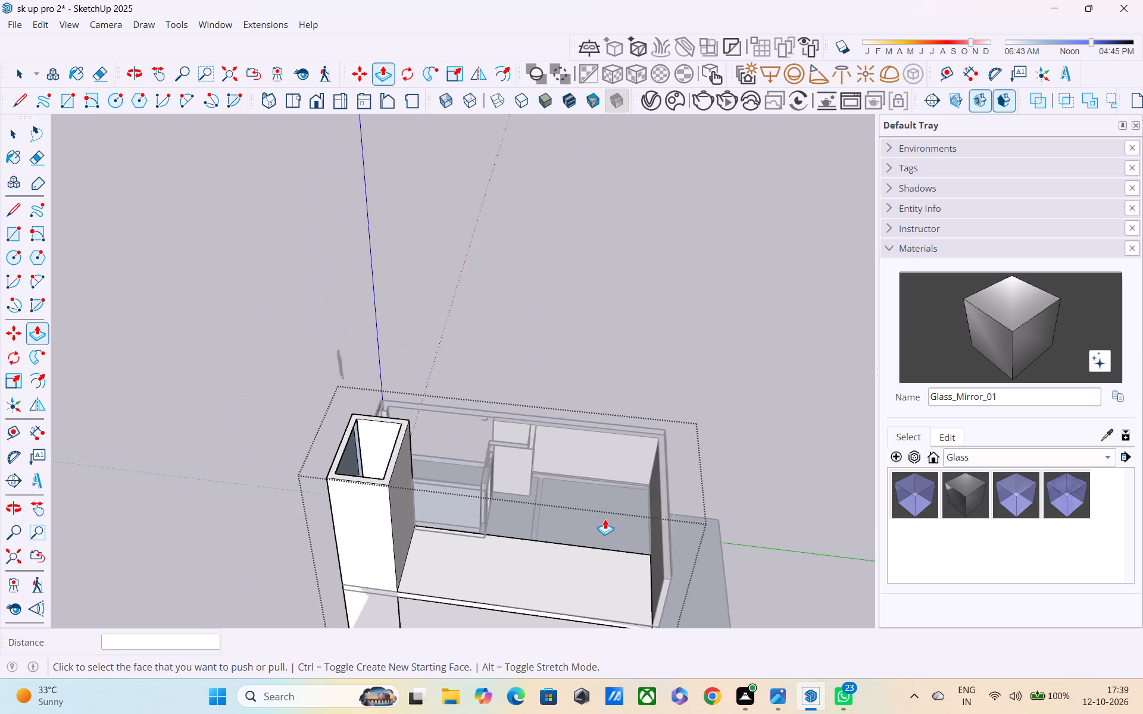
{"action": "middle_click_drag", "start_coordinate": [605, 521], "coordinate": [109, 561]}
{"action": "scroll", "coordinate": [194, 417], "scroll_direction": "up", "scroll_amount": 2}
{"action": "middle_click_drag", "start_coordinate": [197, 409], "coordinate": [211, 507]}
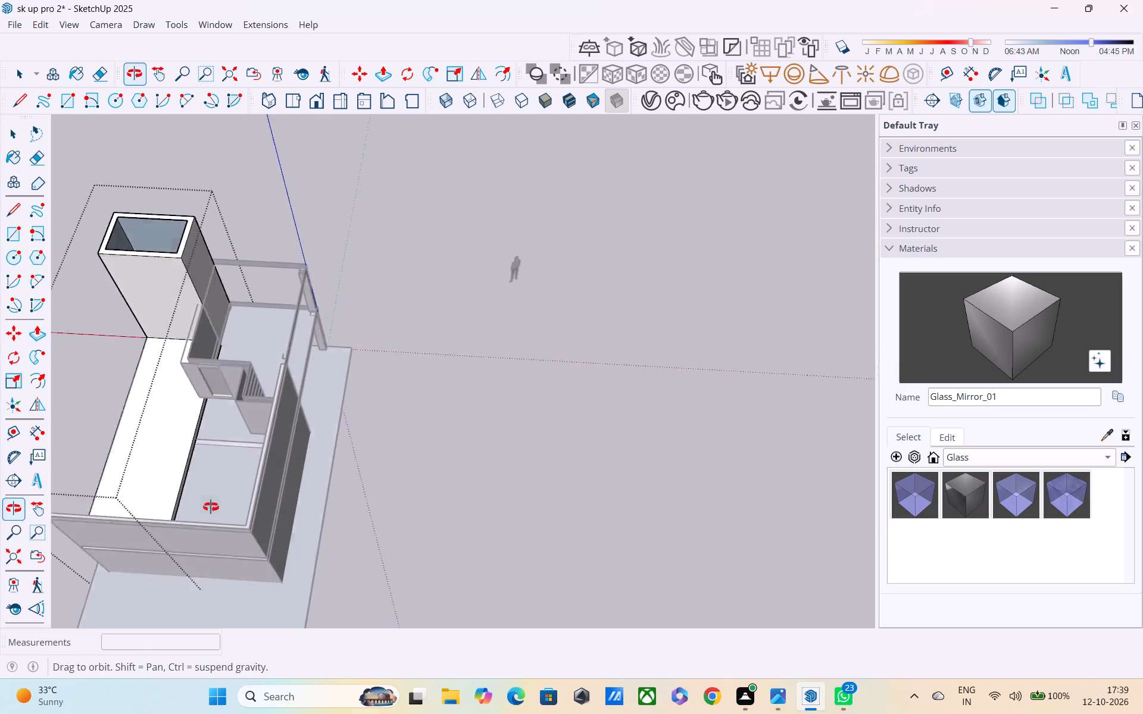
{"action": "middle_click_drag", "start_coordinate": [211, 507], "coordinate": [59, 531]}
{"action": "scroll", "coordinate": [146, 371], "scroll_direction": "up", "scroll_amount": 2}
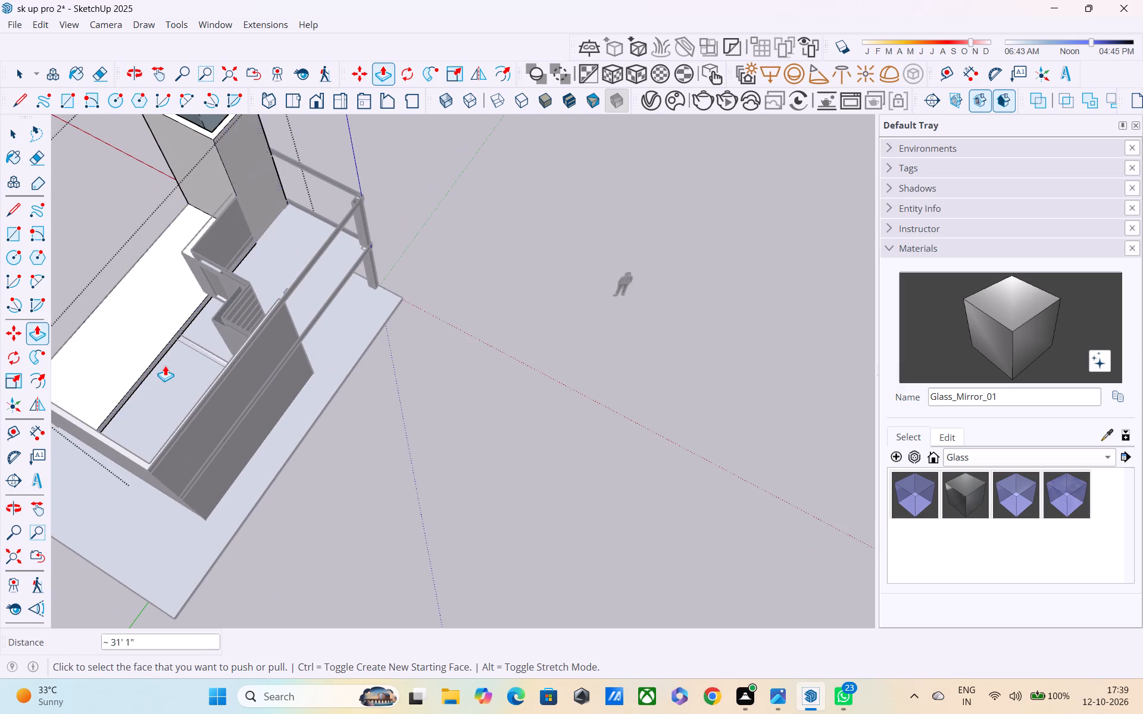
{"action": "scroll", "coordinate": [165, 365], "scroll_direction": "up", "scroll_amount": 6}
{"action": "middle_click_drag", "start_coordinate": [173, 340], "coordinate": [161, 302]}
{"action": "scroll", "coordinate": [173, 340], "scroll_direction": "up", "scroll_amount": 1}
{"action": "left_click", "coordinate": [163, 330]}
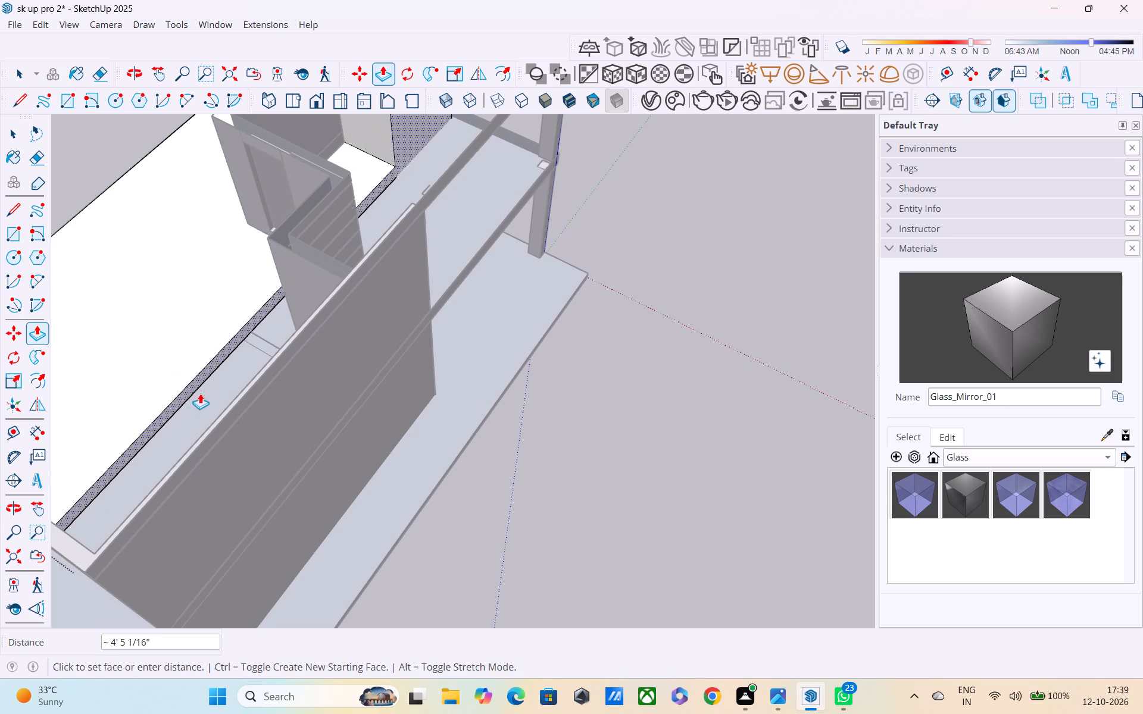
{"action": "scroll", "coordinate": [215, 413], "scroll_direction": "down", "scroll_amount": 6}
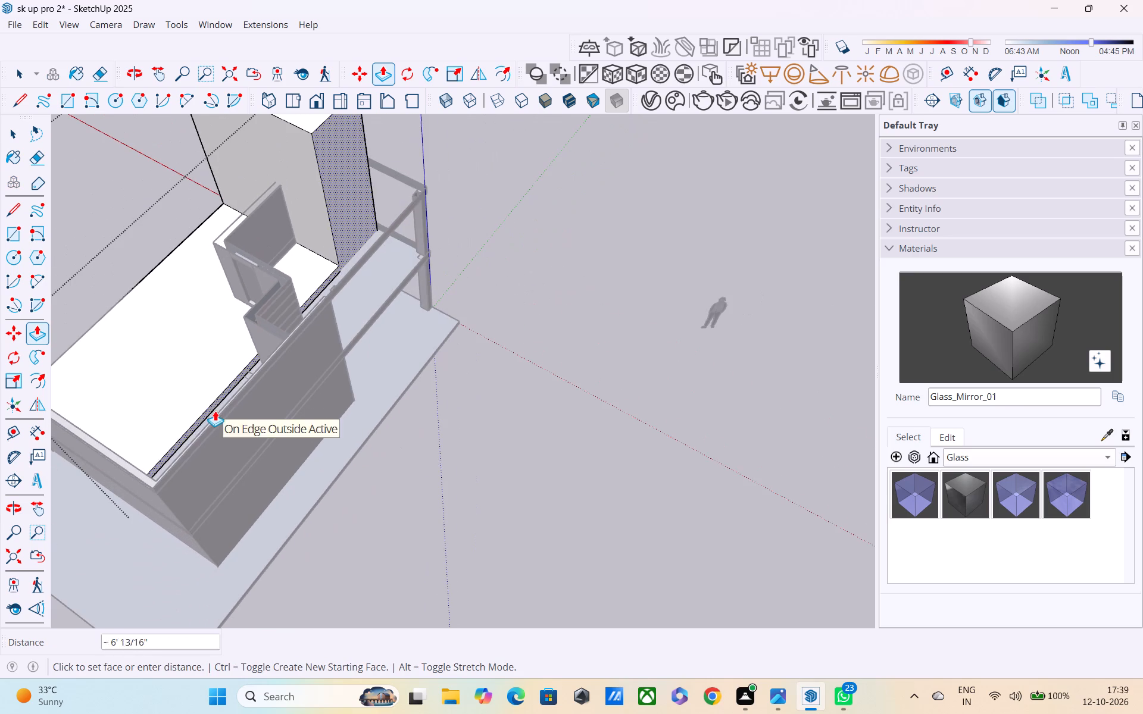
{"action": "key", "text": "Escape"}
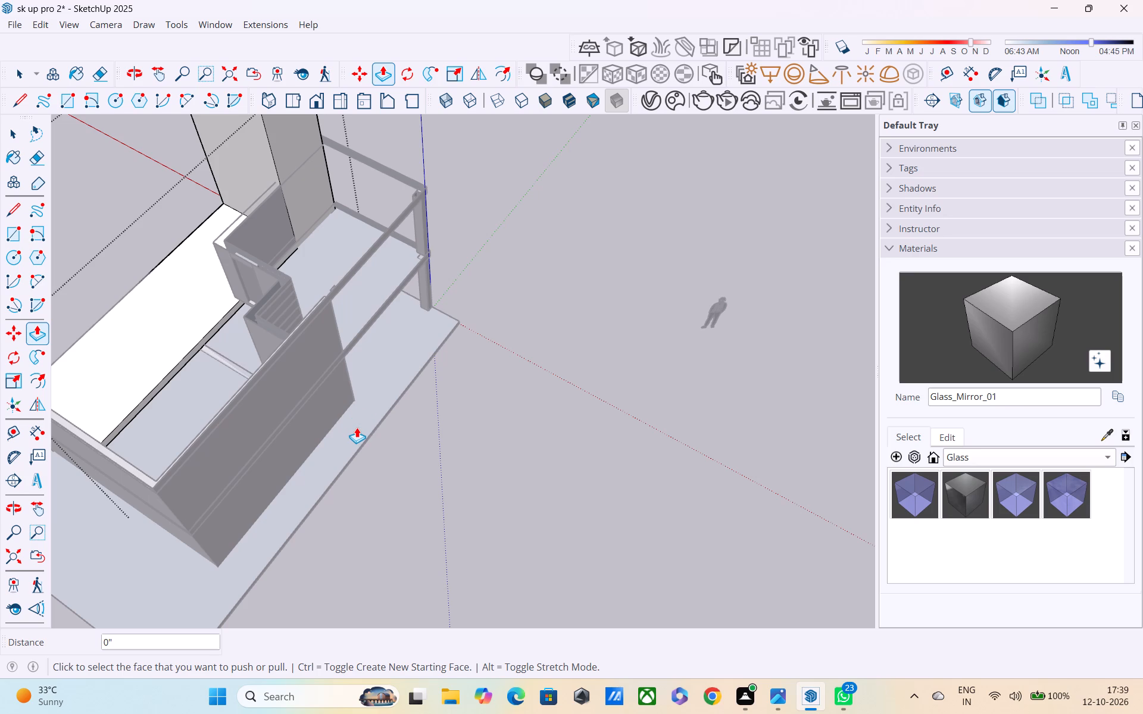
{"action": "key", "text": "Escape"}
Close the wall group and draw a rectangle capping the open top of the inner wall that adjoins the tall block.
{"action": "key", "text": "space"}
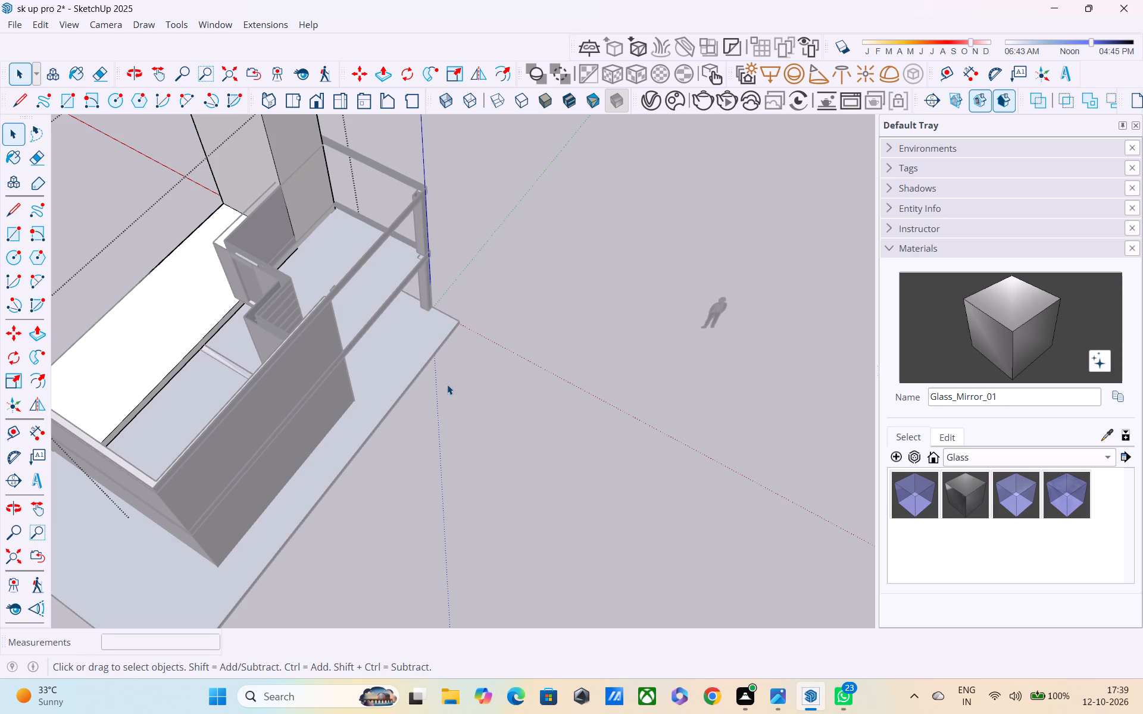
{"action": "left_click", "coordinate": [447, 384]}
{"action": "middle_click_drag", "start_coordinate": [310, 399], "coordinate": [539, 364]}
{"action": "middle_click_drag", "start_coordinate": [332, 441], "coordinate": [471, 363]}
{"action": "scroll", "coordinate": [461, 368], "scroll_direction": "up", "scroll_amount": 3}
{"action": "middle_click_drag", "start_coordinate": [360, 373], "coordinate": [433, 347]}
{"action": "scroll", "coordinate": [358, 371], "scroll_direction": "up", "scroll_amount": 1}
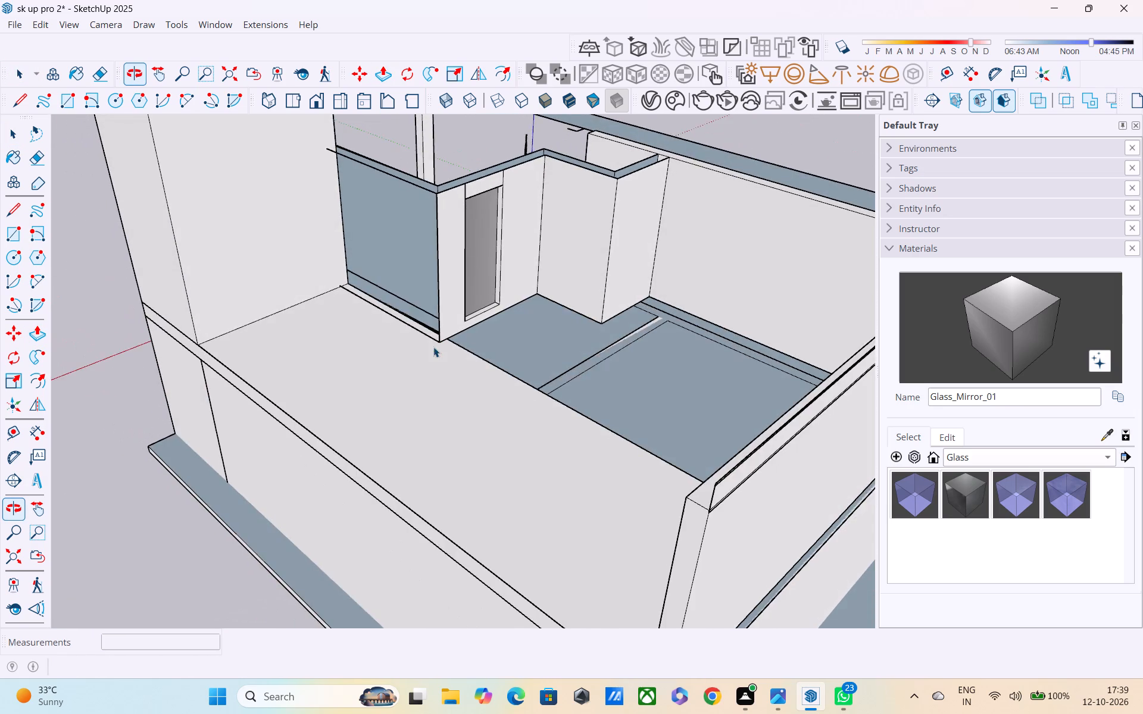
{"action": "scroll", "coordinate": [427, 335], "scroll_direction": "up", "scroll_amount": 2}
{"action": "middle_click_drag", "start_coordinate": [426, 328], "coordinate": [569, 394]}
{"action": "scroll", "coordinate": [569, 394], "scroll_direction": "up", "scroll_amount": 1}
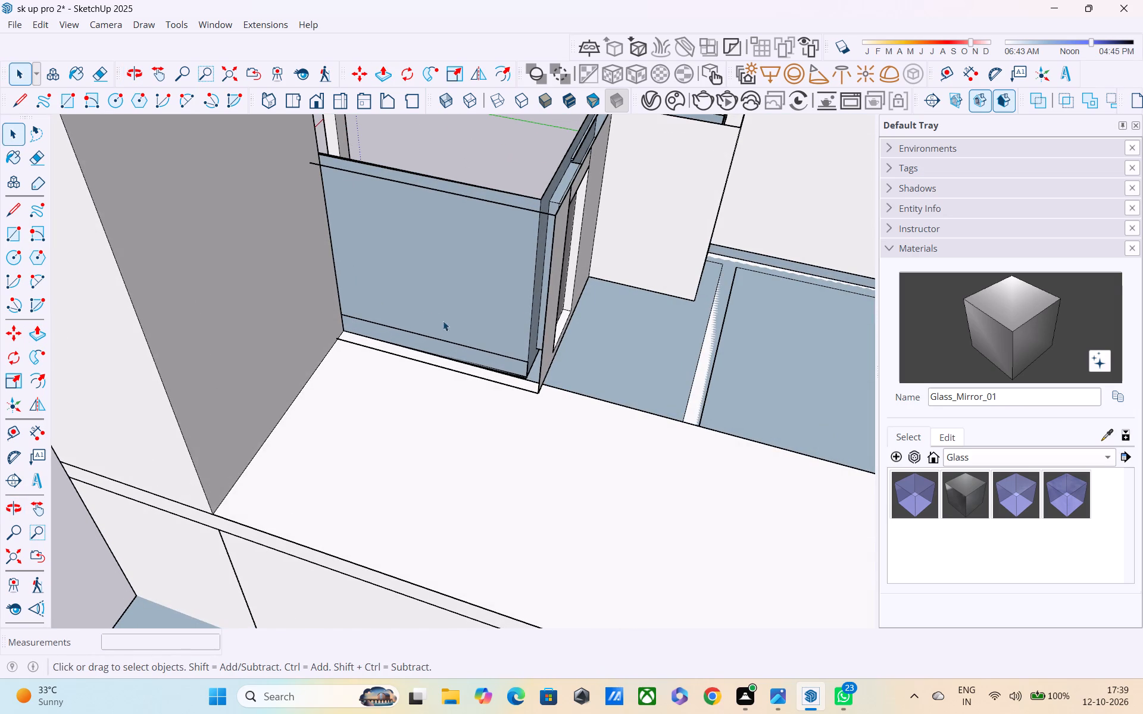
{"action": "key", "text": "e"}
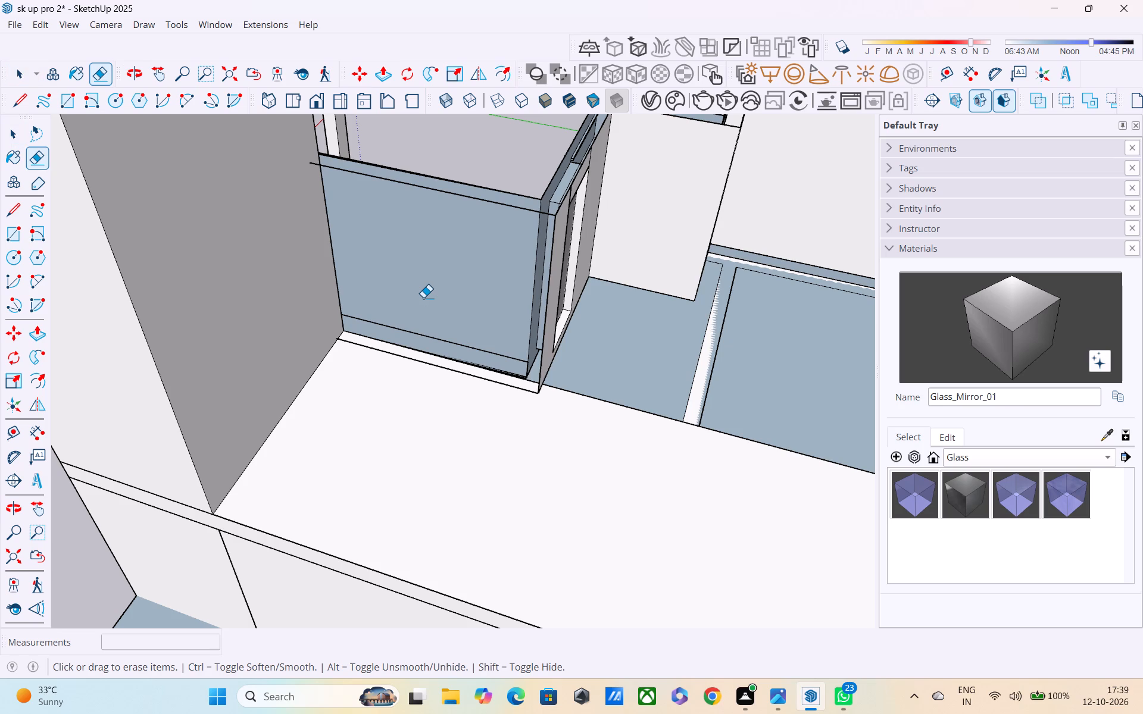
{"action": "key", "text": "BackSpace"}
{"action": "key", "text": "r"}
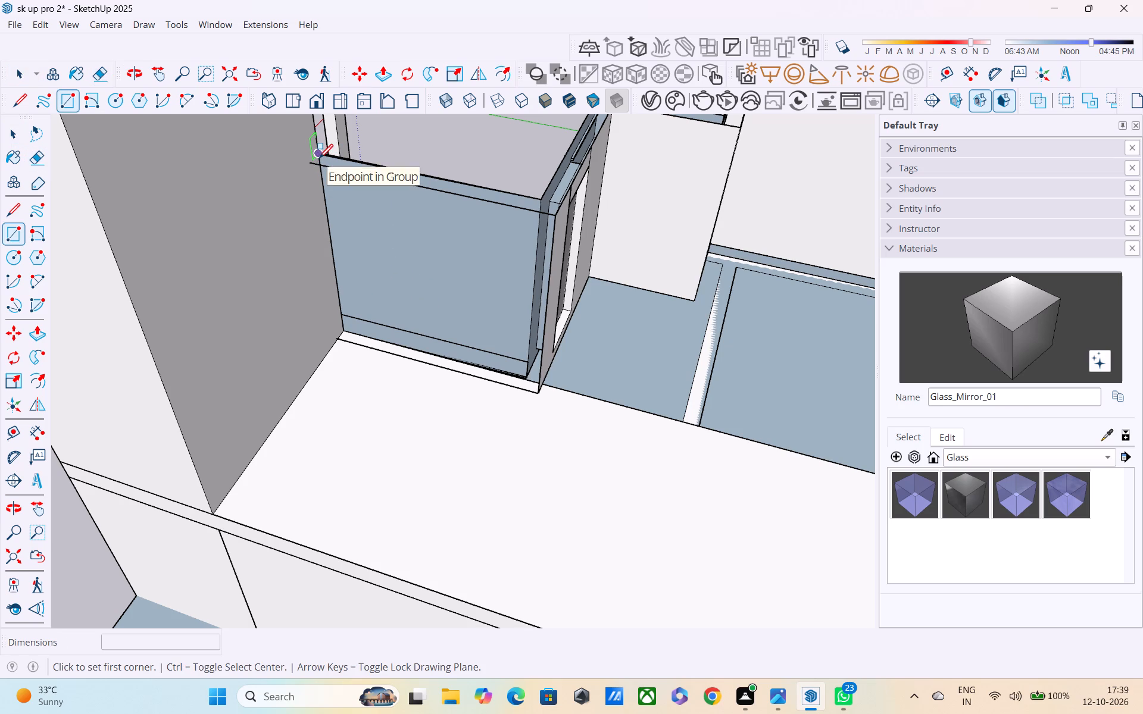
{"action": "left_click", "coordinate": [319, 159]}
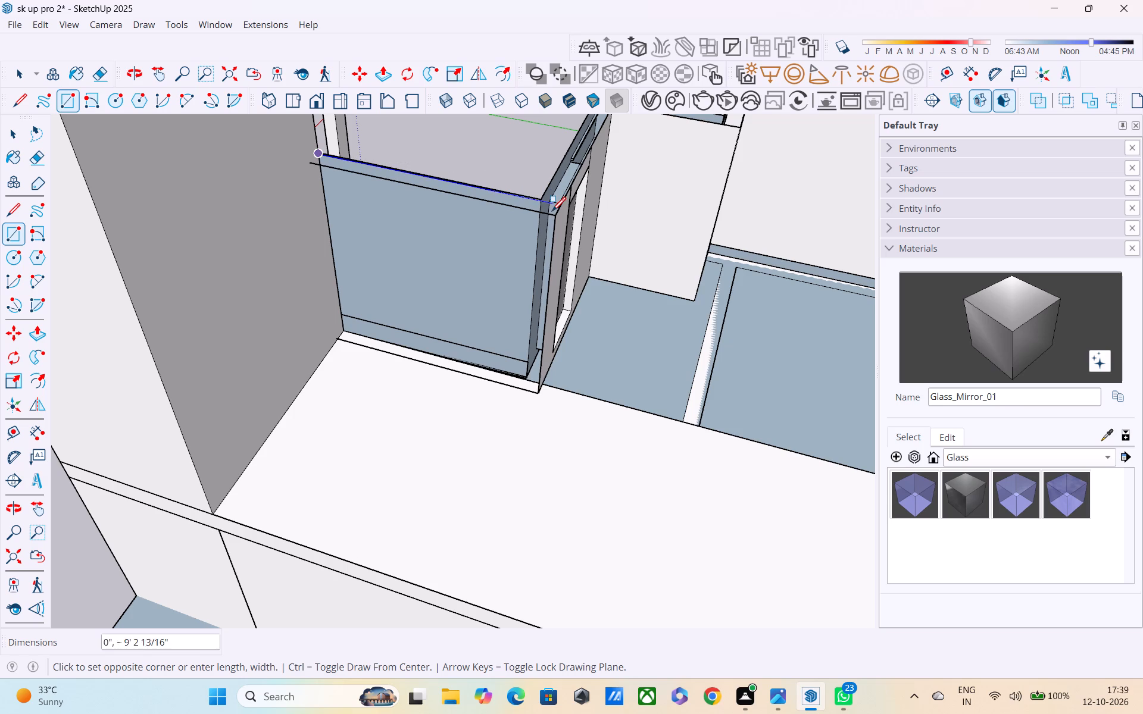
{"action": "left_click", "coordinate": [552, 213]}
{"action": "middle_click_drag", "start_coordinate": [567, 201], "coordinate": [454, 293]}
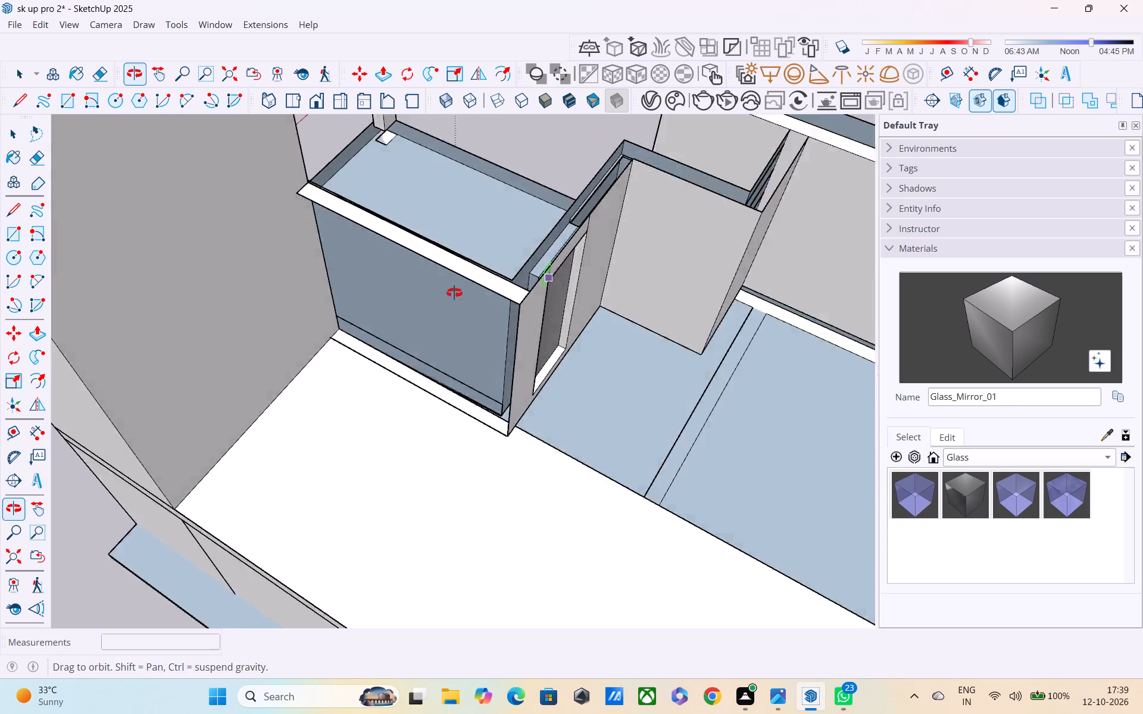
Draw a rectangle capping the open top of the upper-floor wall containing the door opening, up to its inner corner.
{"action": "middle_click_drag", "start_coordinate": [454, 293], "coordinate": [388, 328]}
{"action": "scroll", "coordinate": [396, 352], "scroll_direction": "down", "scroll_amount": 3}
{"action": "middle_click_drag", "start_coordinate": [426, 372], "coordinate": [338, 299]}
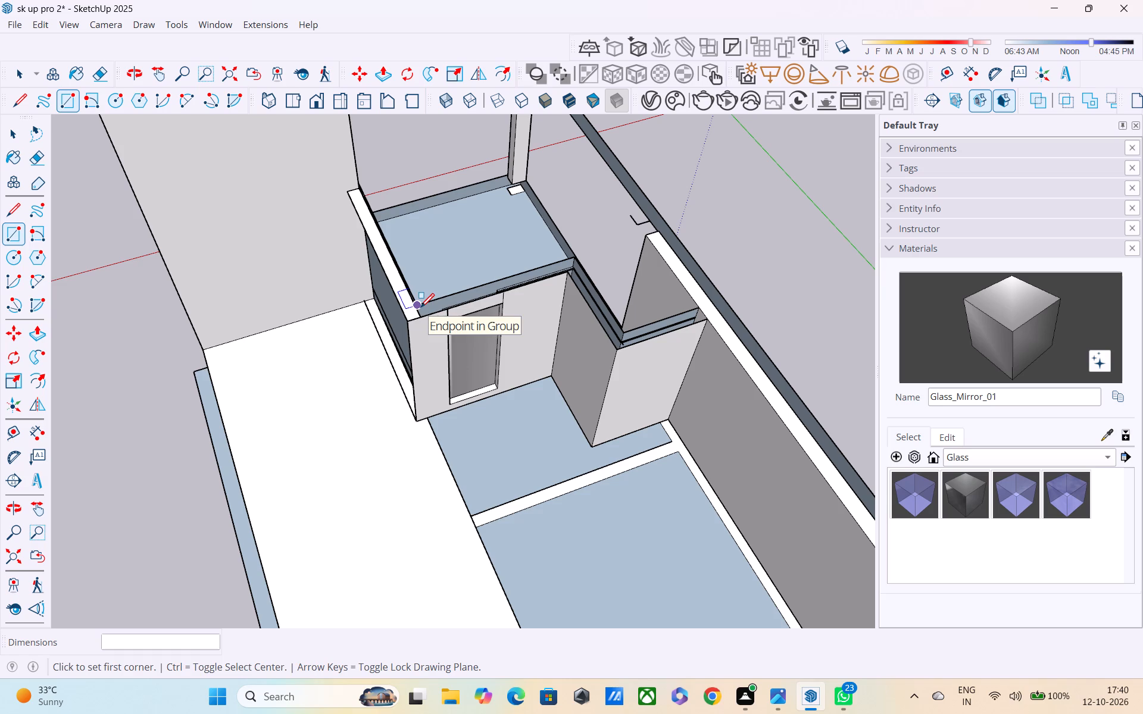
{"action": "left_click", "coordinate": [420, 309]}
{"action": "left_click", "coordinate": [583, 261]}
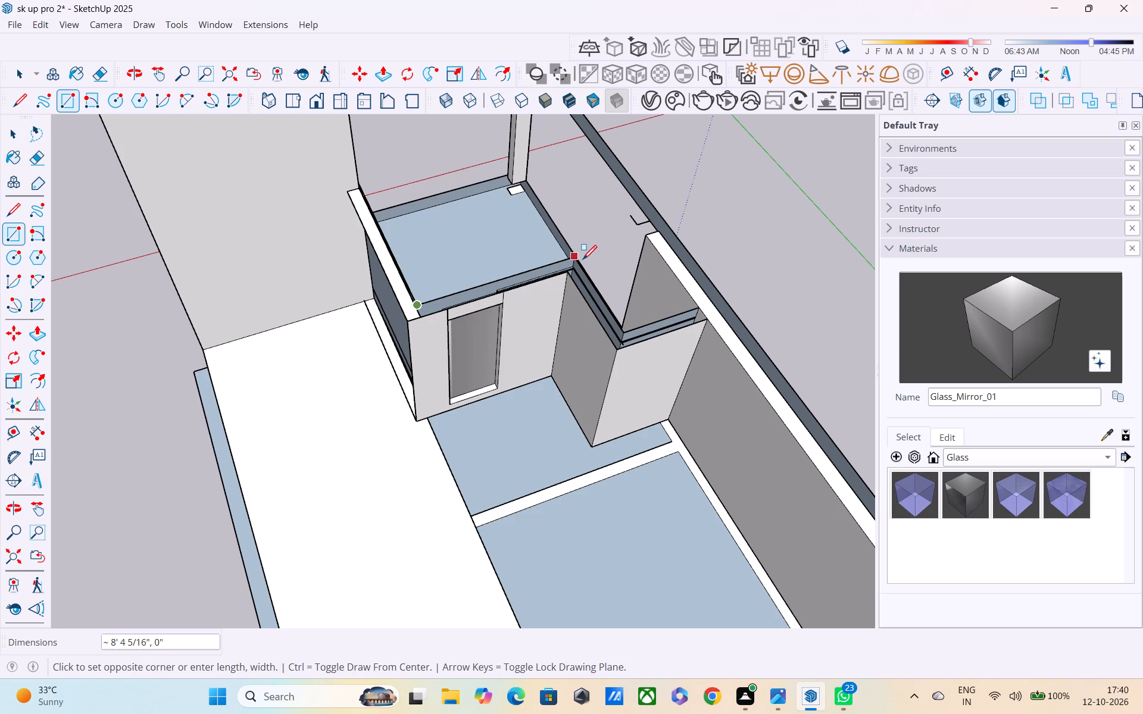
{"action": "left_click", "coordinate": [583, 269]}
Cap the stair enclosure's two open wall tops with rectangles of about 9" by 4' 4 11/16" and 4' 6 1/2" by 9".
{"action": "left_click", "coordinate": [570, 274]}
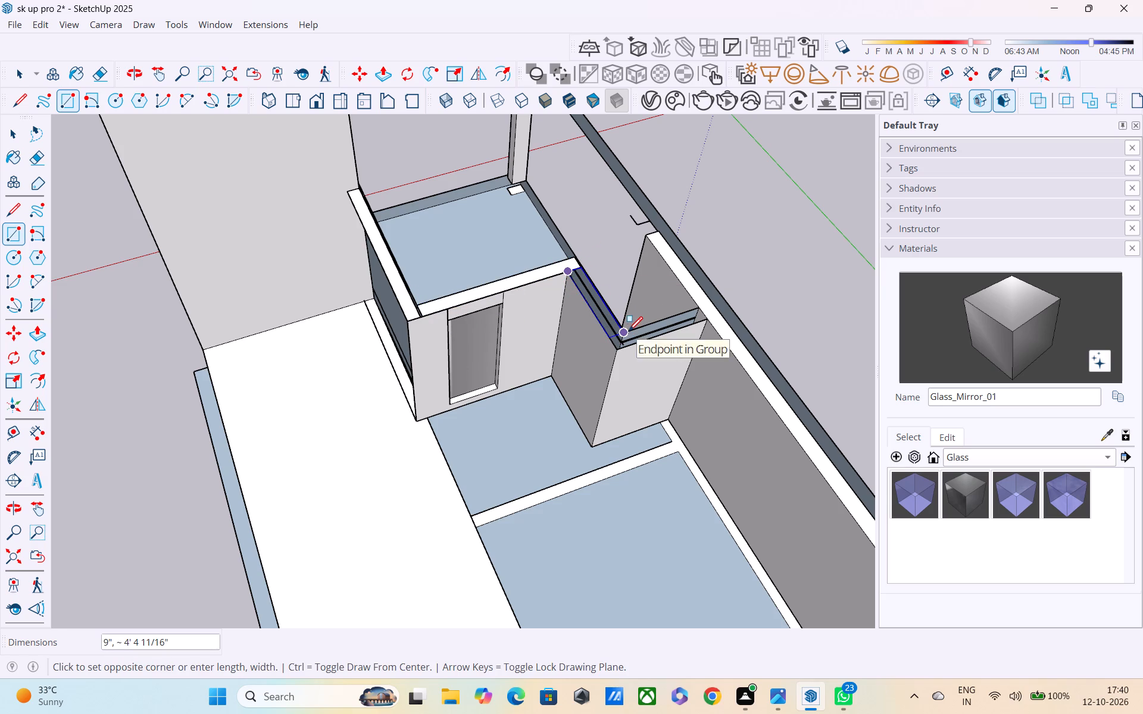
{"action": "middle_click_drag", "start_coordinate": [606, 333], "coordinate": [502, 349]}
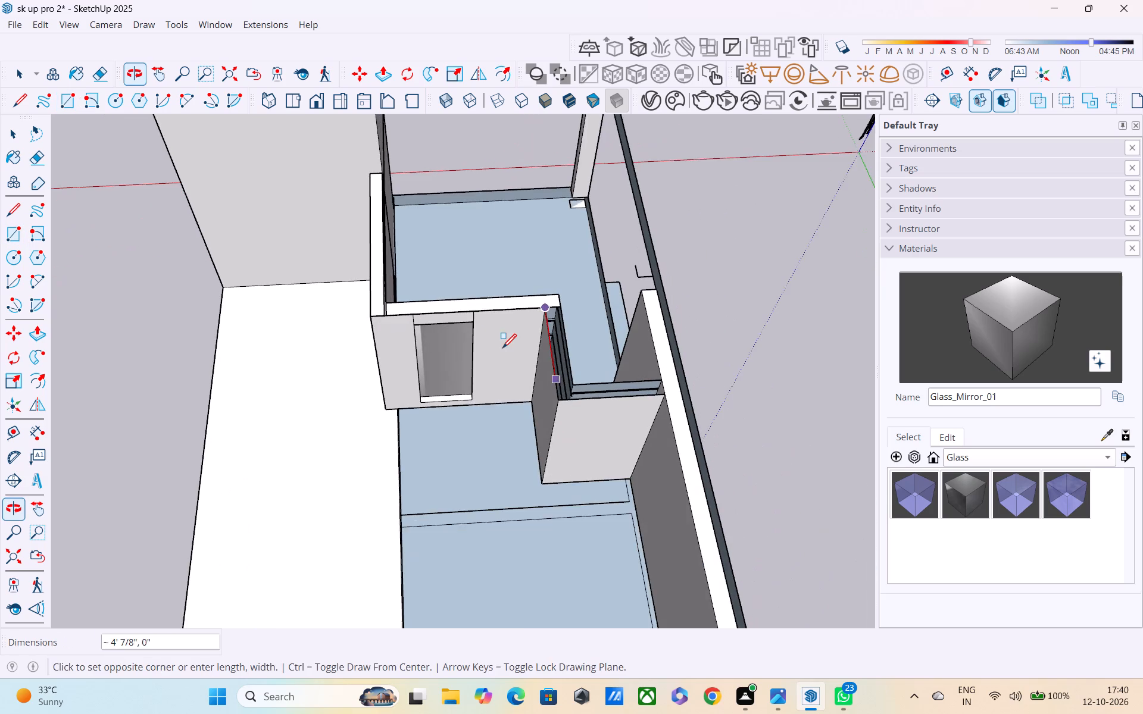
{"action": "scroll", "coordinate": [531, 374], "scroll_direction": "up", "scroll_amount": 3}
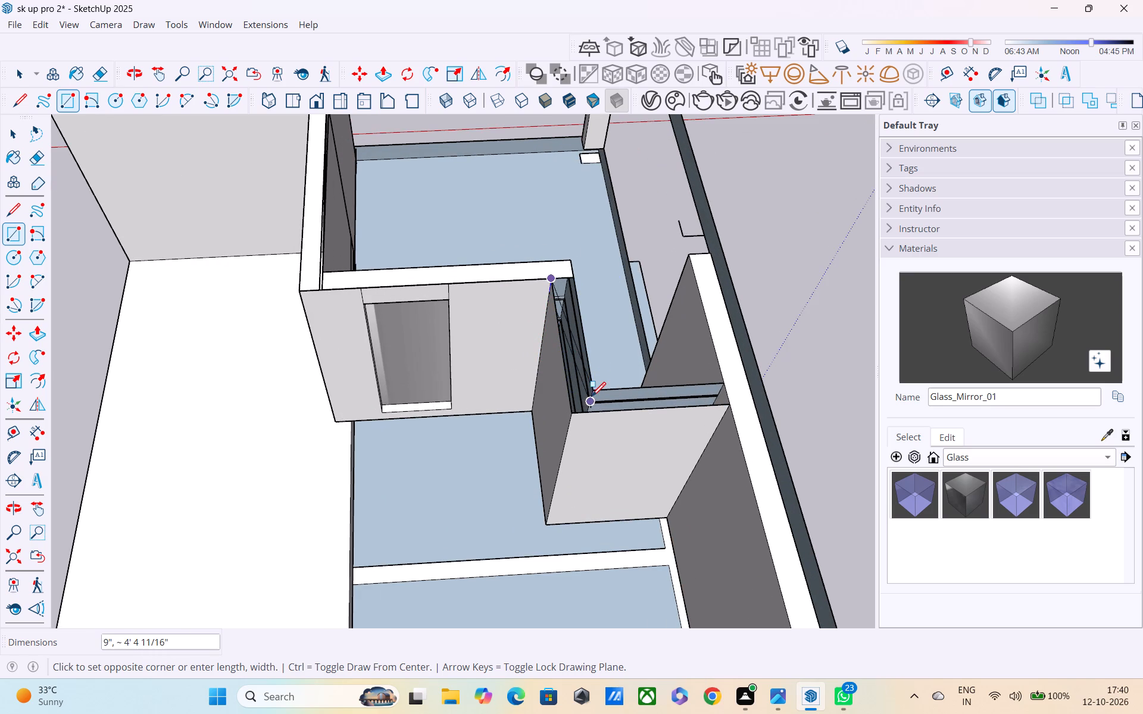
{"action": "left_click", "coordinate": [592, 390]}
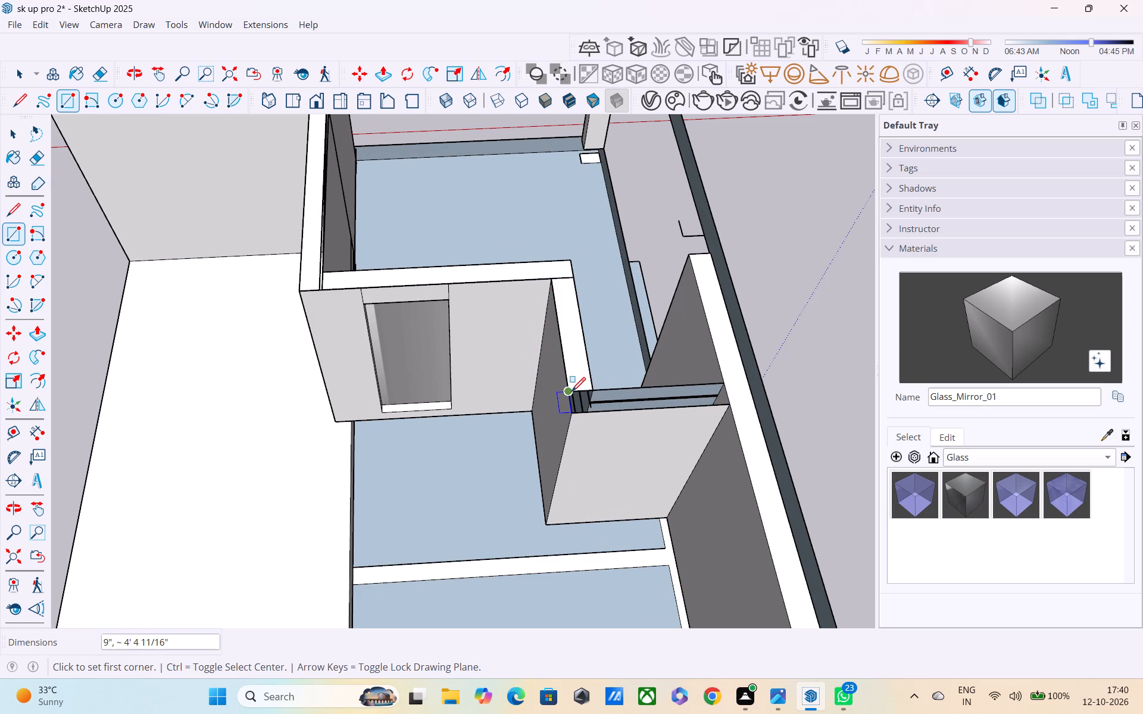
{"action": "left_click", "coordinate": [571, 392]}
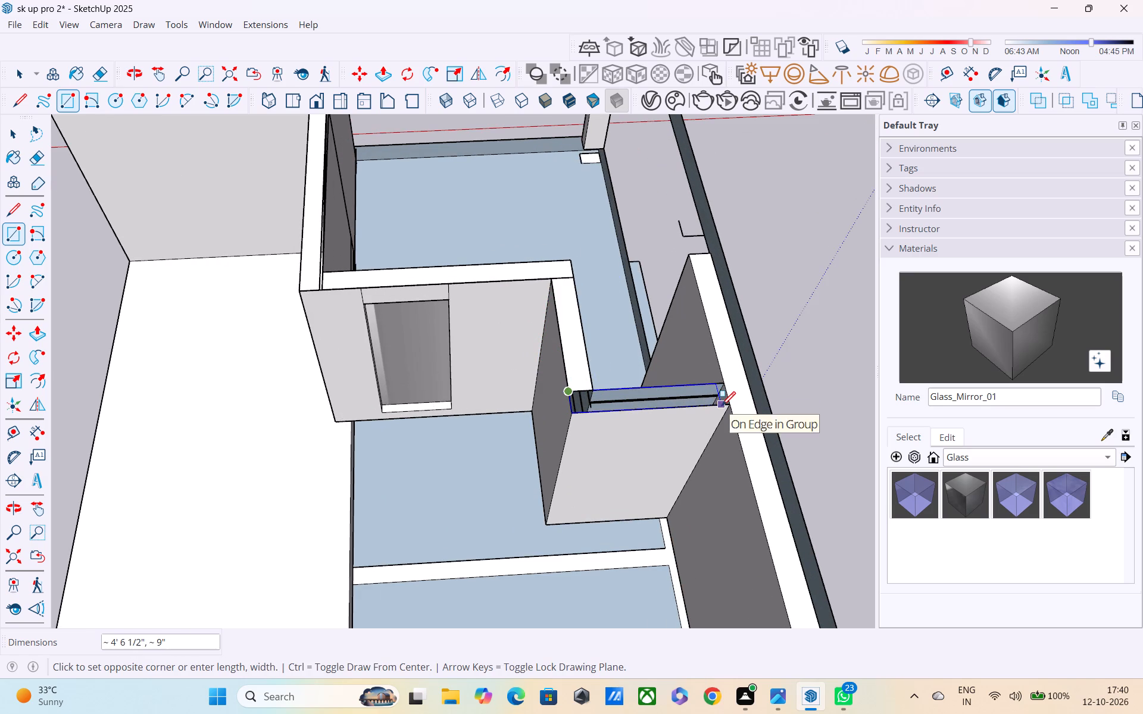
{"action": "left_click", "coordinate": [723, 407]}
{"action": "middle_click_drag", "start_coordinate": [561, 420], "coordinate": [744, 278]}
{"action": "middle_click_drag", "start_coordinate": [440, 377], "coordinate": [445, 375]}
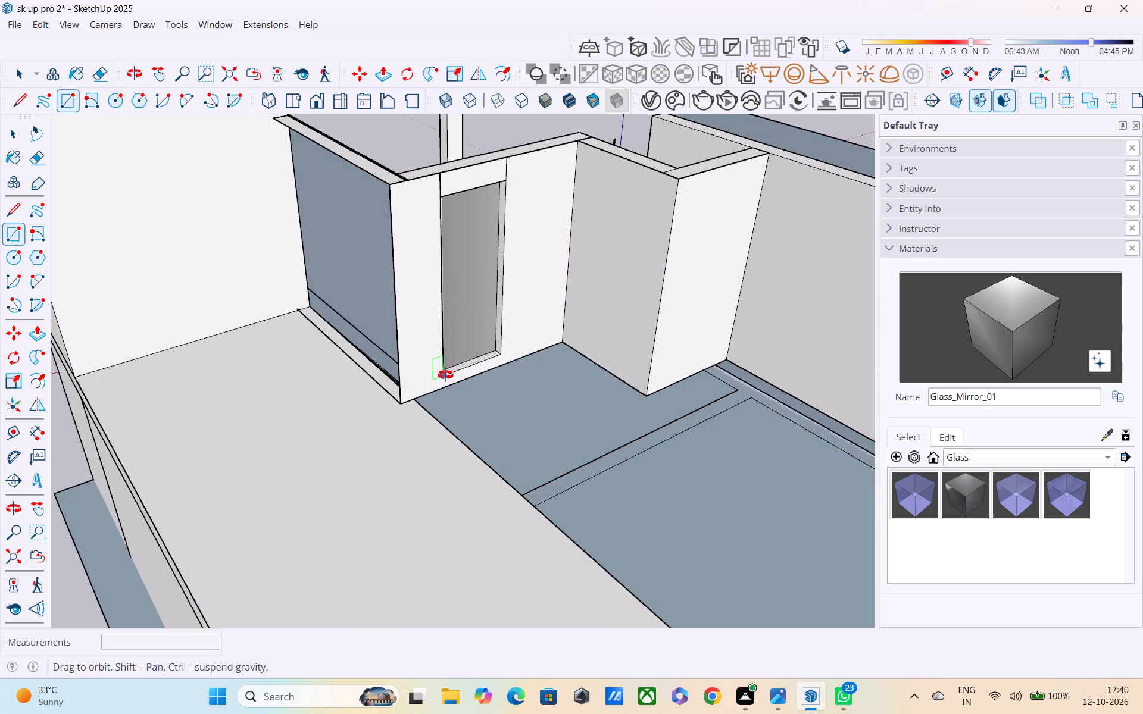
Draw a 9' by 9' 6" rectangle covering the open side of the upper-floor wall that adjoins the tall block.
{"action": "middle_click_drag", "start_coordinate": [445, 375], "coordinate": [572, 312]}
{"action": "scroll", "coordinate": [492, 317], "scroll_direction": "down", "scroll_amount": 3}
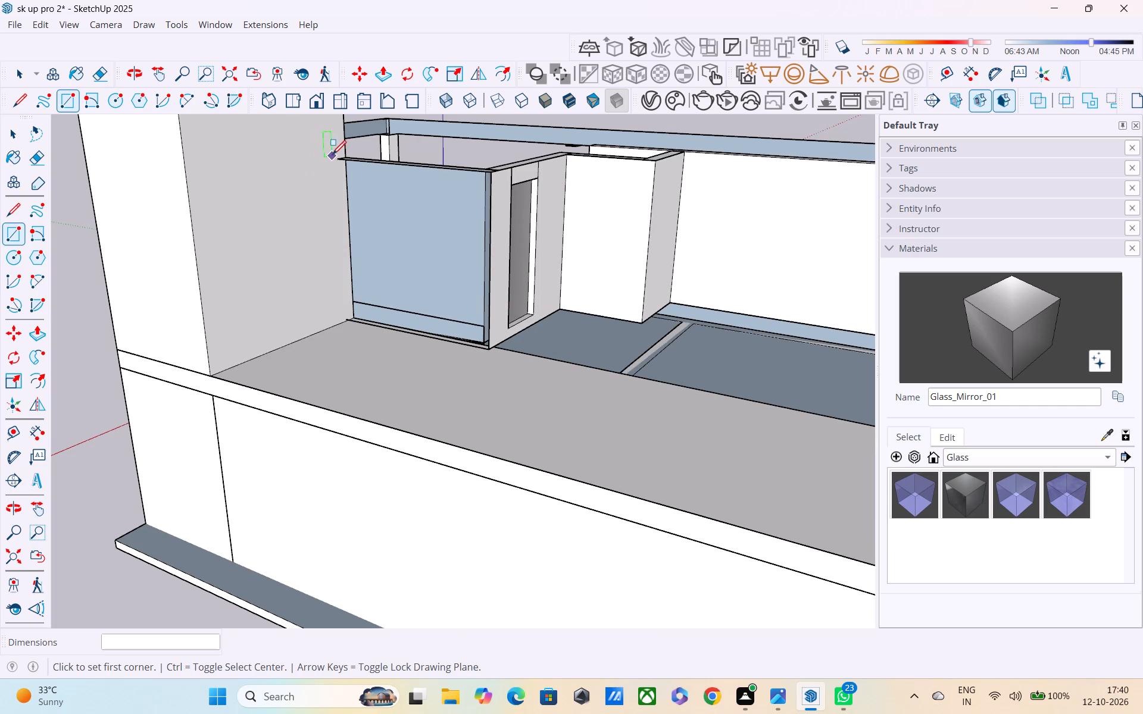
{"action": "left_click", "coordinate": [338, 157]}
{"action": "key", "text": "Escape"}
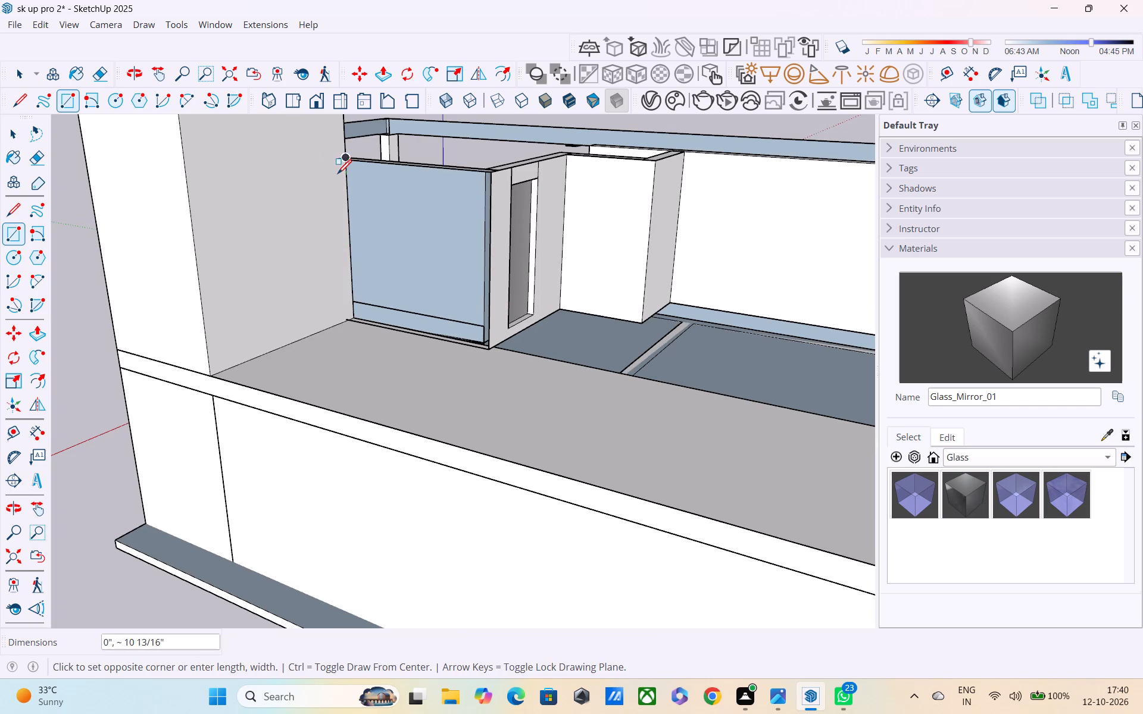
{"action": "left_click", "coordinate": [336, 159]}
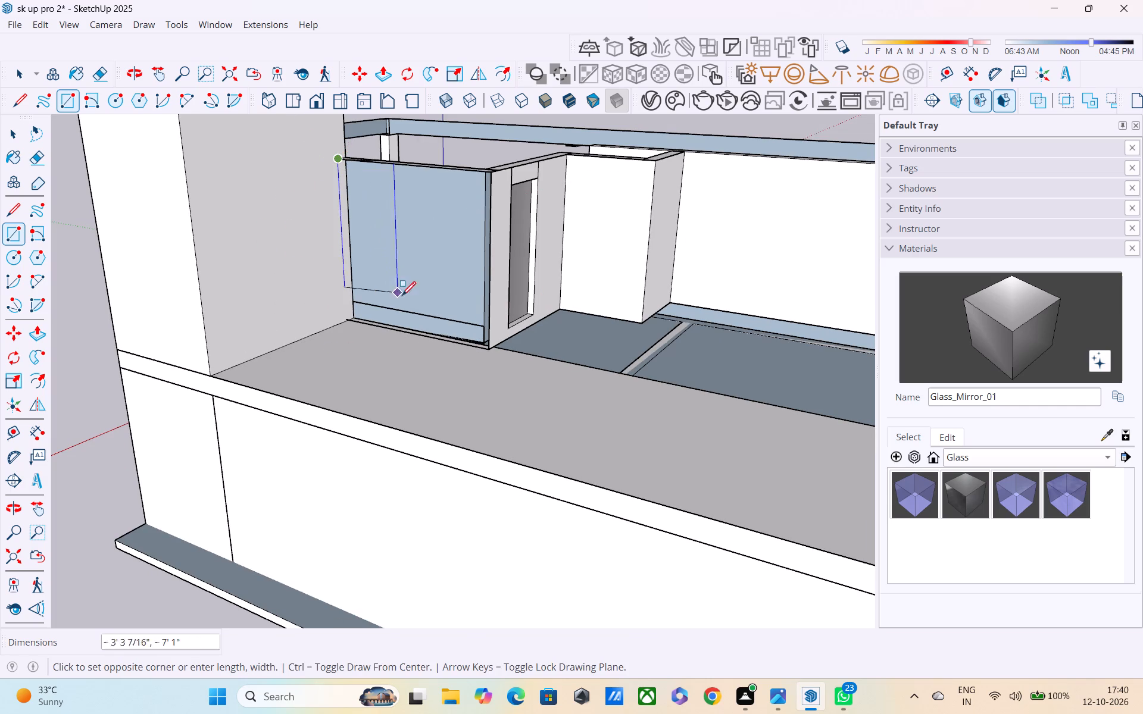
{"action": "left_click", "coordinate": [485, 342]}
Examine the upper floor's open corner bay, checking its floor slab, edge beams, column and wall bases from several sides.
{"action": "scroll", "coordinate": [476, 342], "scroll_direction": "down", "scroll_amount": 2}
{"action": "middle_click_drag", "start_coordinate": [473, 367], "coordinate": [316, 436]}
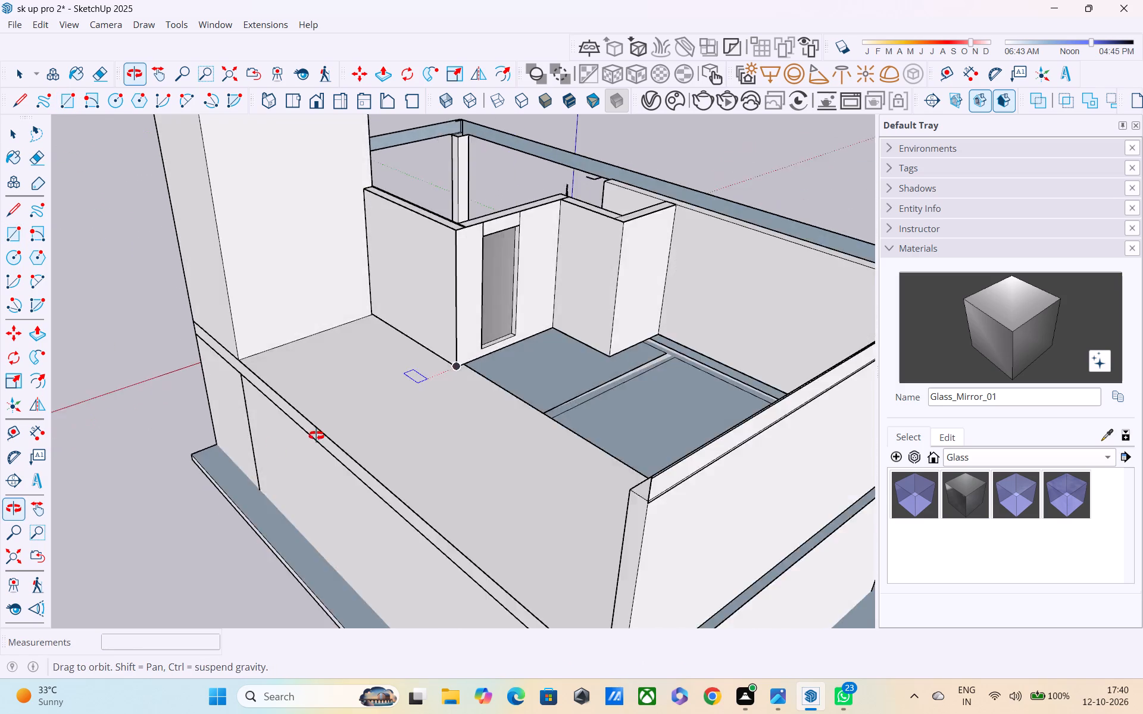
{"action": "middle_click_drag", "start_coordinate": [316, 436], "coordinate": [221, 466]}
{"action": "scroll", "coordinate": [365, 422], "scroll_direction": "down", "scroll_amount": 4}
{"action": "middle_click_drag", "start_coordinate": [408, 413], "coordinate": [65, 466]}
{"action": "middle_click_drag", "start_coordinate": [165, 389], "coordinate": [165, 393]}
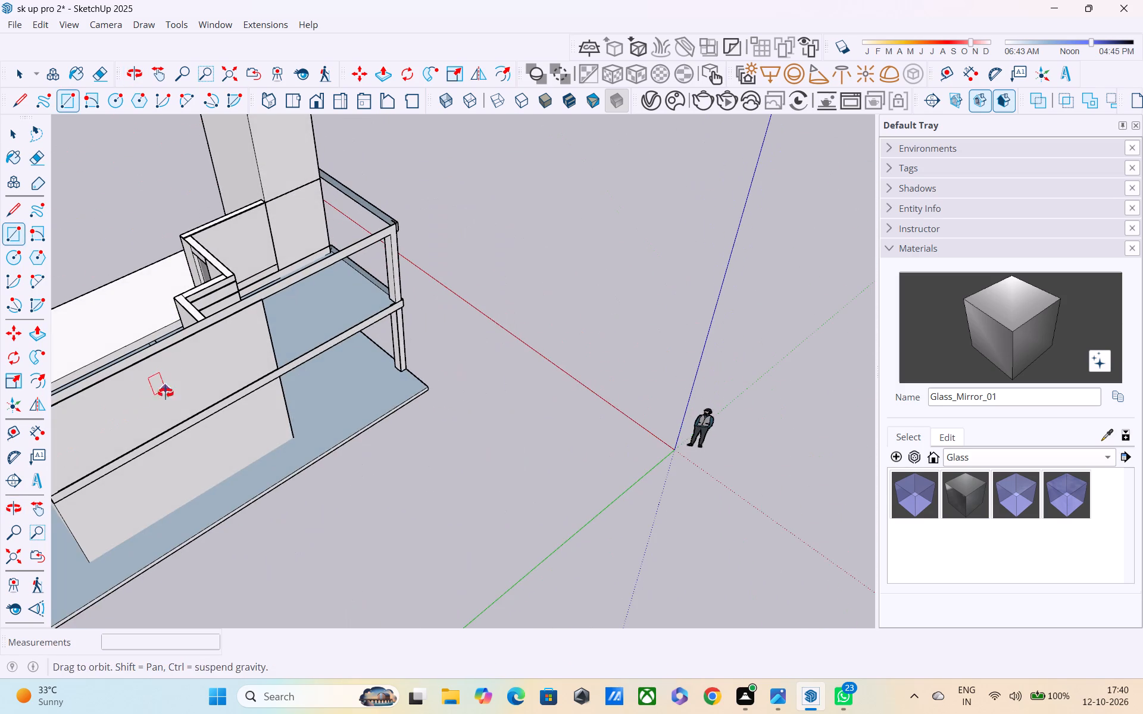
{"action": "middle_click_drag", "start_coordinate": [165, 393], "coordinate": [2, 400]}
{"action": "scroll", "coordinate": [363, 269], "scroll_direction": "up", "scroll_amount": 2}
{"action": "middle_click_drag", "start_coordinate": [398, 273], "coordinate": [438, 202]}
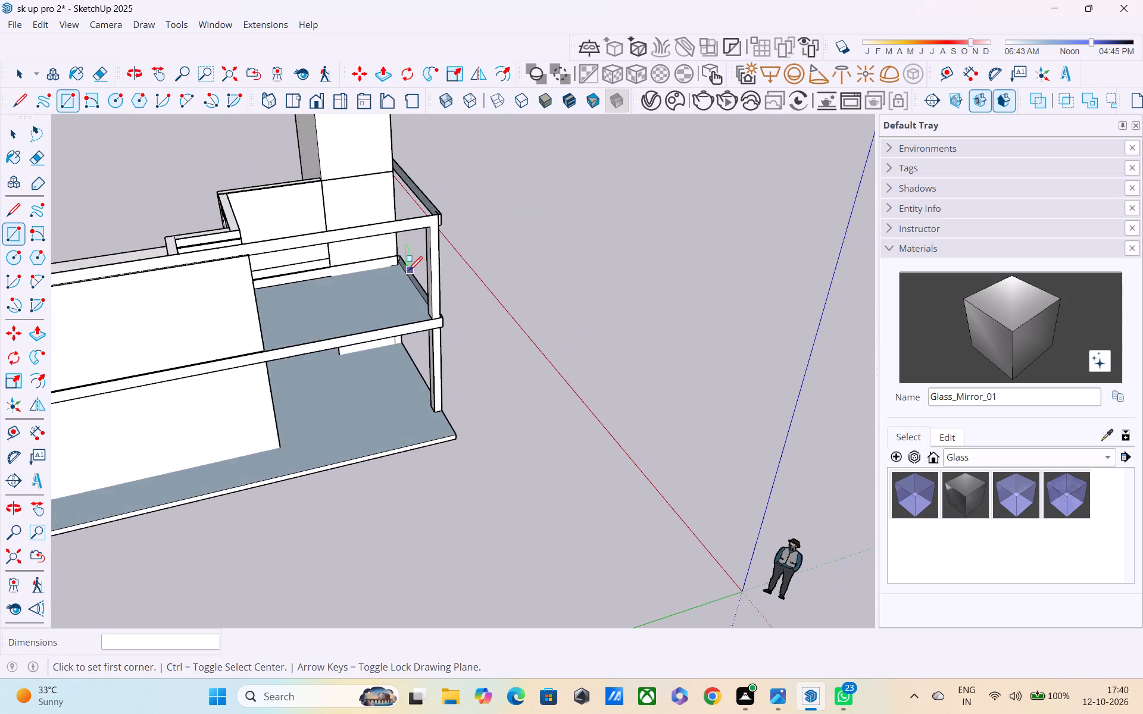
{"action": "scroll", "coordinate": [408, 272], "scroll_direction": "up", "scroll_amount": 3}
{"action": "middle_click_drag", "start_coordinate": [398, 265], "coordinate": [434, 214]}
{"action": "scroll", "coordinate": [365, 274], "scroll_direction": "up", "scroll_amount": 3}
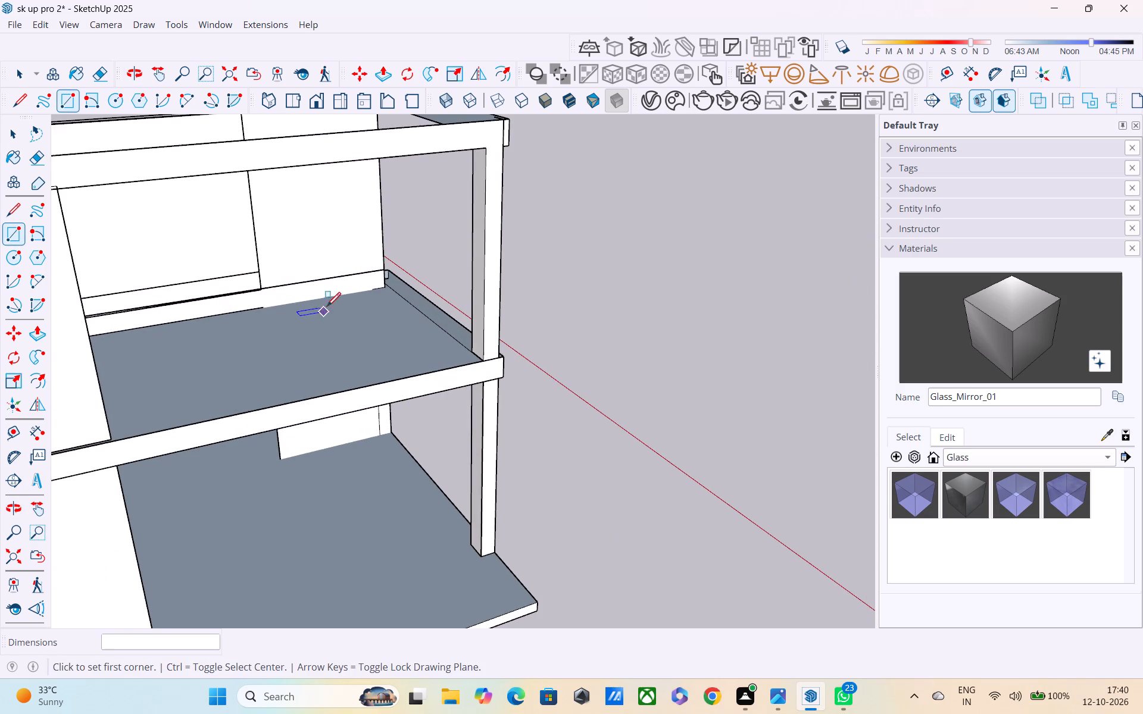
{"action": "scroll", "coordinate": [361, 277], "scroll_direction": "up", "scroll_amount": 1}
{"action": "middle_click_drag", "start_coordinate": [492, 274], "coordinate": [171, 294]}
{"action": "middle_click_drag", "start_coordinate": [422, 271], "coordinate": [327, 234]}
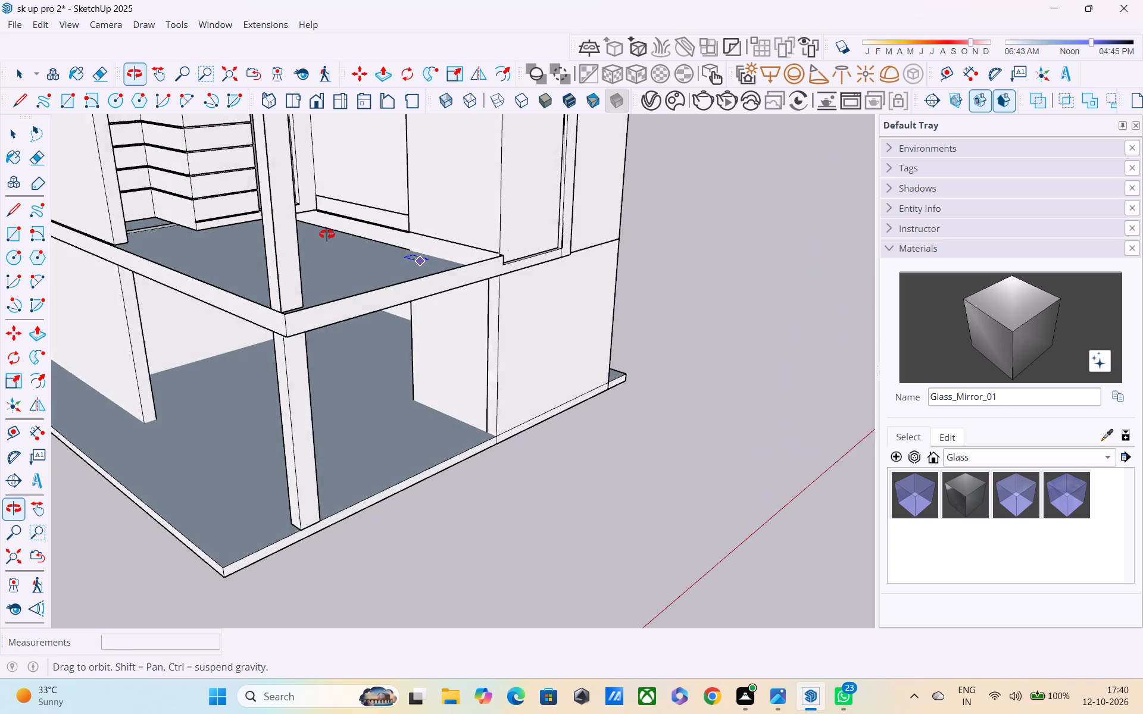
{"action": "middle_click_drag", "start_coordinate": [327, 234], "coordinate": [318, 232]}
{"action": "scroll", "coordinate": [514, 246], "scroll_direction": "up", "scroll_amount": 2}
{"action": "middle_click_drag", "start_coordinate": [445, 279], "coordinate": [603, 271]}
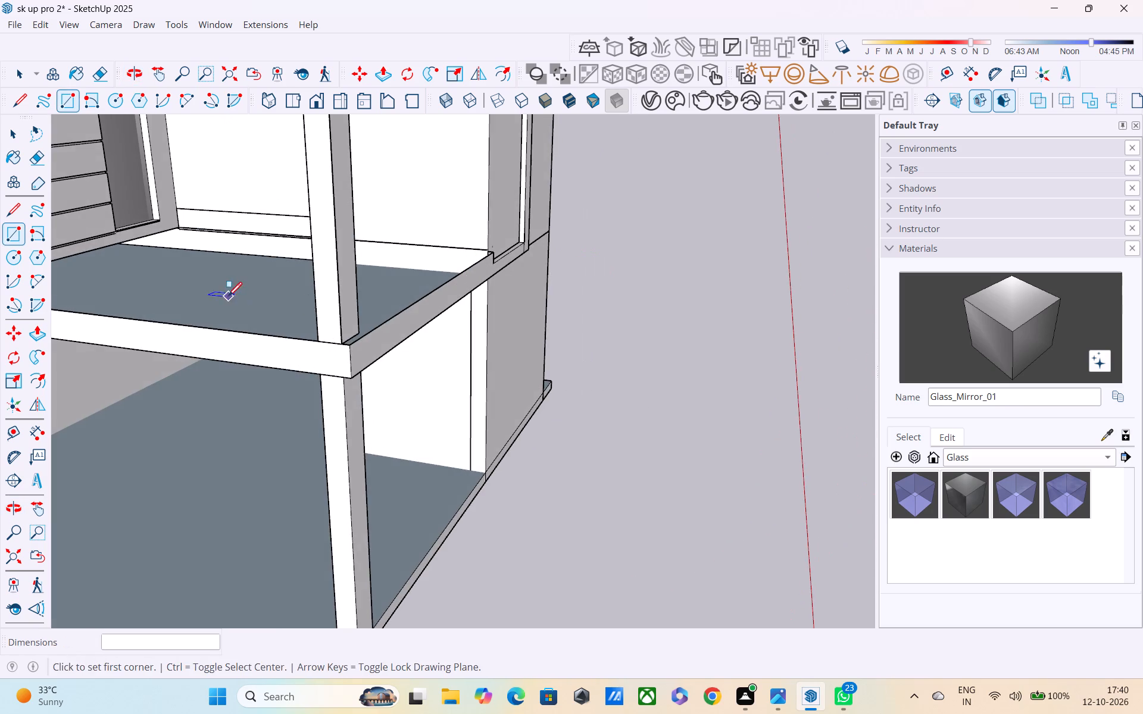
{"action": "middle_click_drag", "start_coordinate": [235, 306], "coordinate": [462, 342]}
{"action": "scroll", "coordinate": [438, 317], "scroll_direction": "down", "scroll_amount": 3}
{"action": "middle_click_drag", "start_coordinate": [394, 337], "coordinate": [349, 167]}
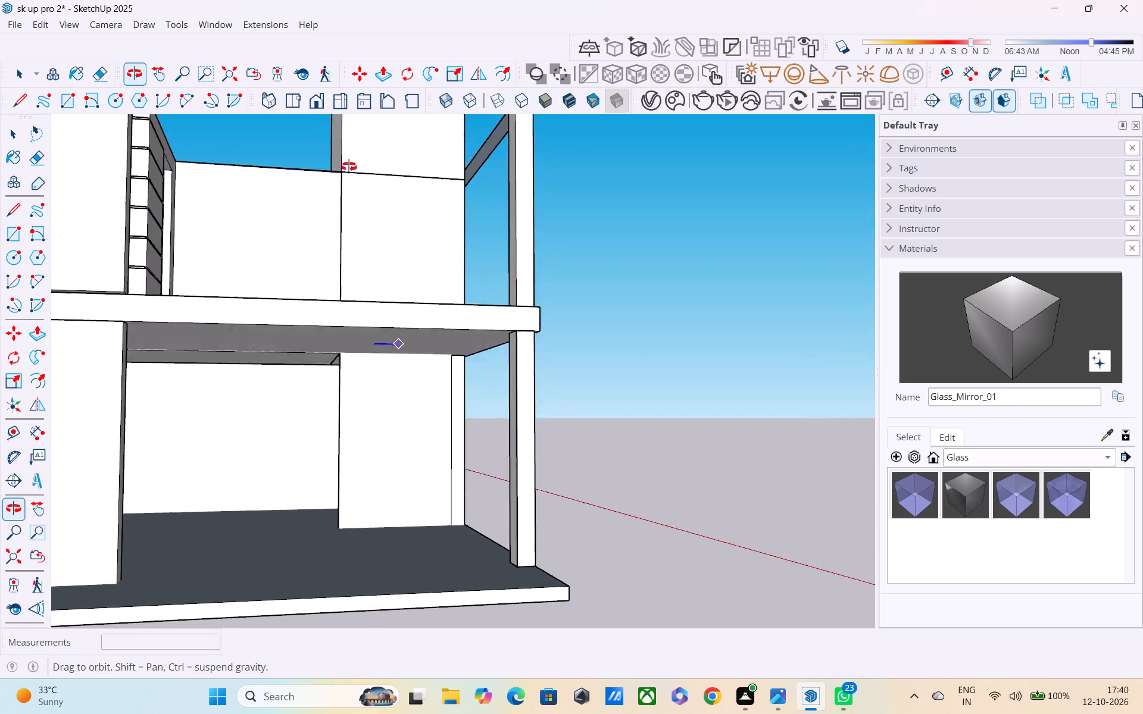
{"action": "middle_click_drag", "start_coordinate": [349, 167], "coordinate": [421, 446]}
{"action": "scroll", "coordinate": [397, 415], "scroll_direction": "up", "scroll_amount": 1}
{"action": "scroll", "coordinate": [354, 369], "scroll_direction": "up", "scroll_amount": 3}
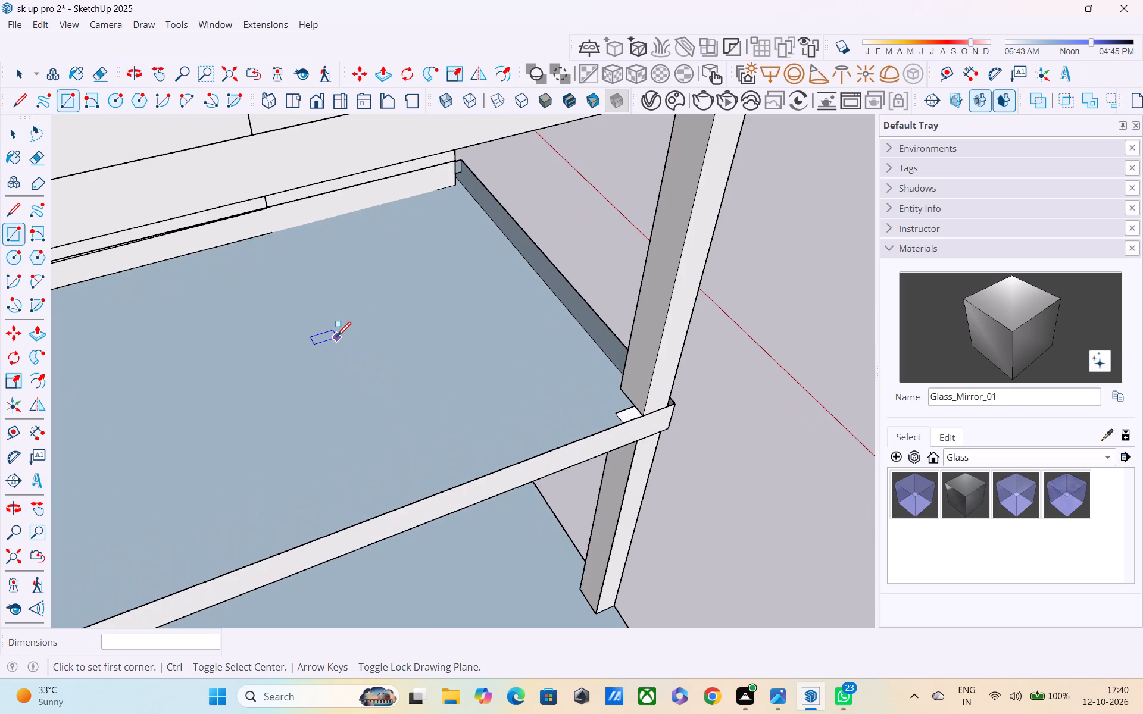
{"action": "scroll", "coordinate": [302, 303], "scroll_direction": "down", "scroll_amount": 5}
{"action": "middle_click_drag", "start_coordinate": [314, 324], "coordinate": [400, 252]}
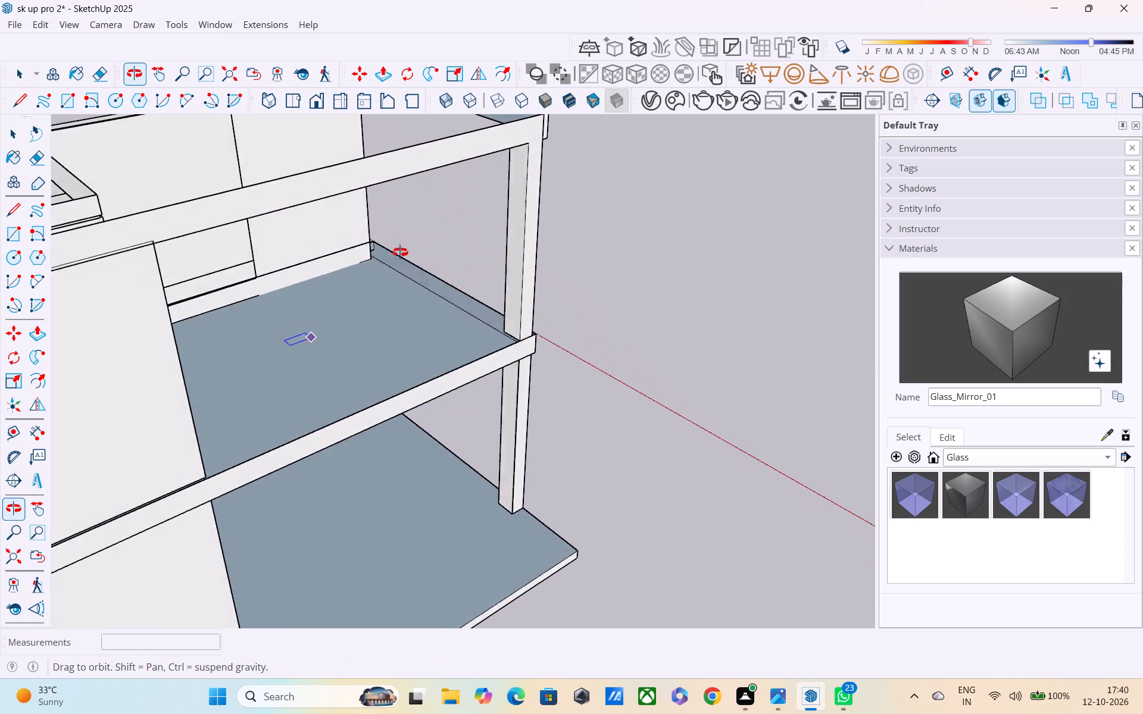
{"action": "middle_click_drag", "start_coordinate": [400, 252], "coordinate": [405, 250]}
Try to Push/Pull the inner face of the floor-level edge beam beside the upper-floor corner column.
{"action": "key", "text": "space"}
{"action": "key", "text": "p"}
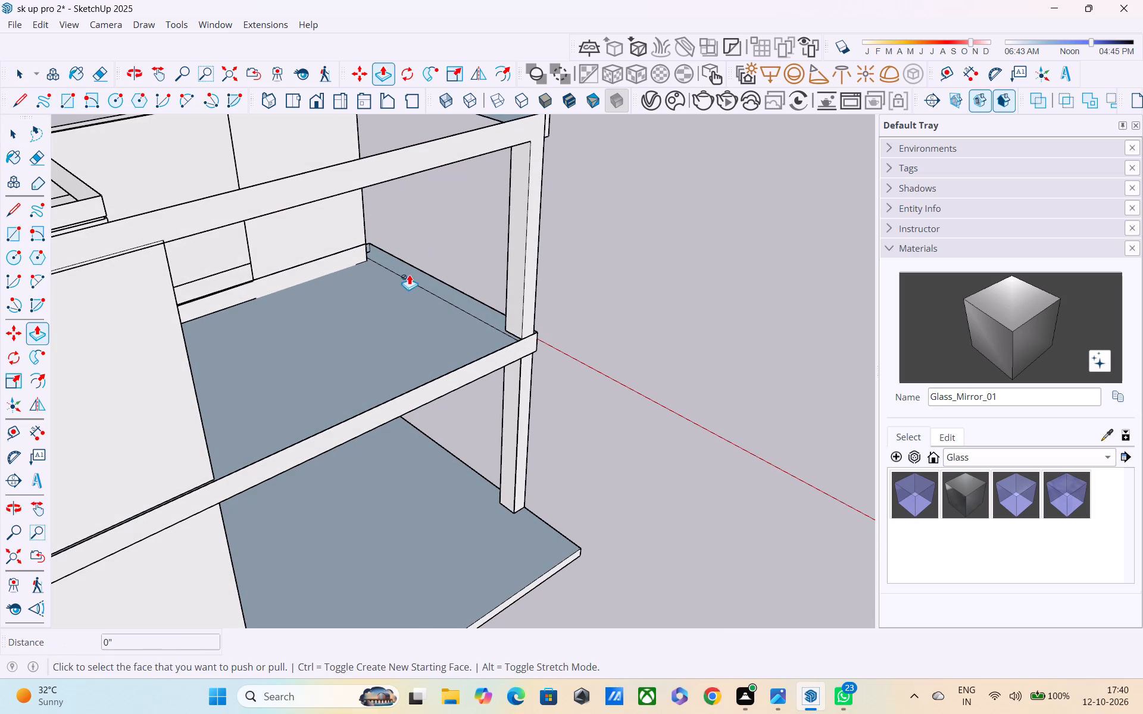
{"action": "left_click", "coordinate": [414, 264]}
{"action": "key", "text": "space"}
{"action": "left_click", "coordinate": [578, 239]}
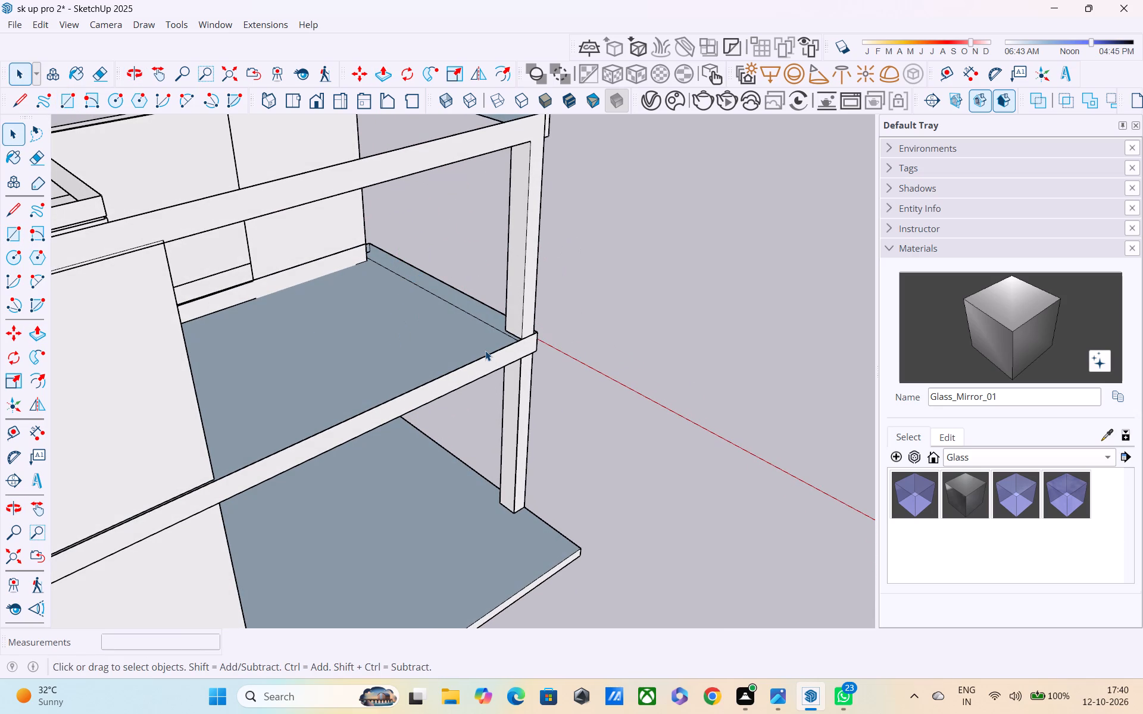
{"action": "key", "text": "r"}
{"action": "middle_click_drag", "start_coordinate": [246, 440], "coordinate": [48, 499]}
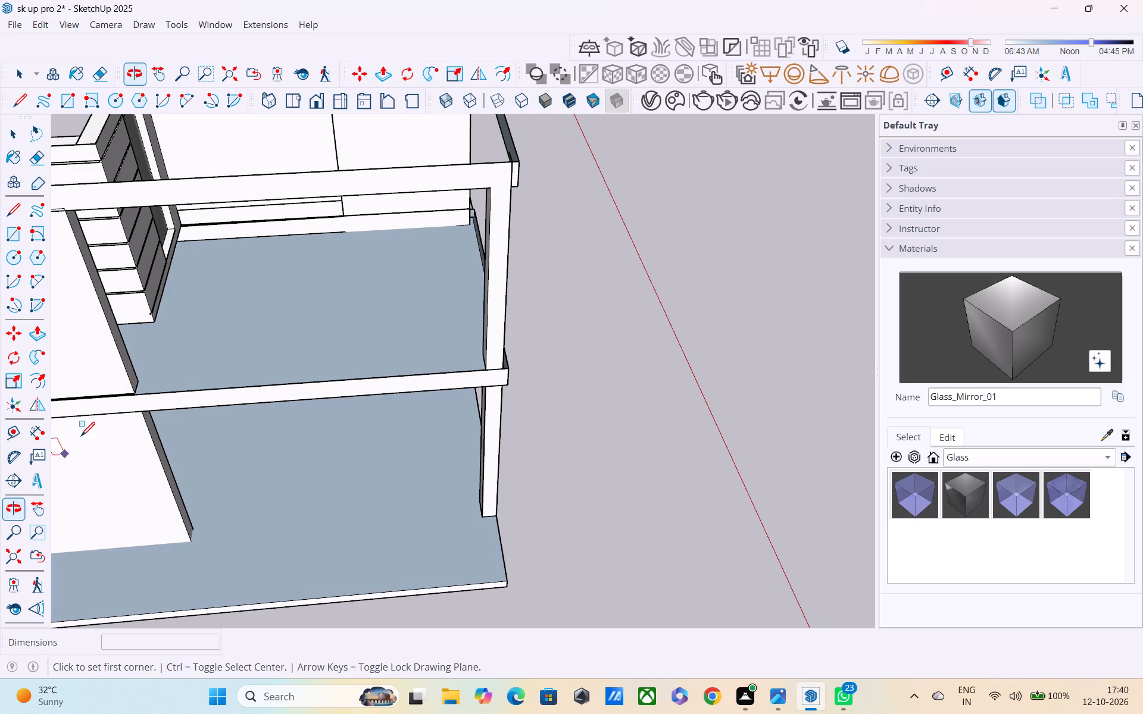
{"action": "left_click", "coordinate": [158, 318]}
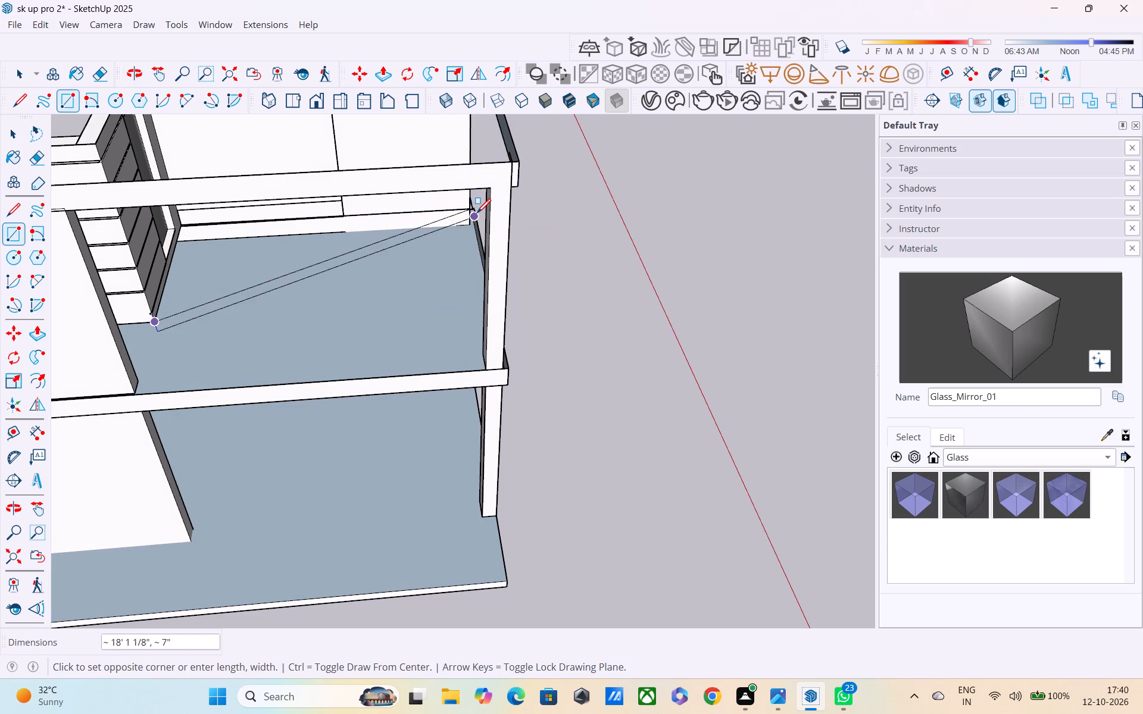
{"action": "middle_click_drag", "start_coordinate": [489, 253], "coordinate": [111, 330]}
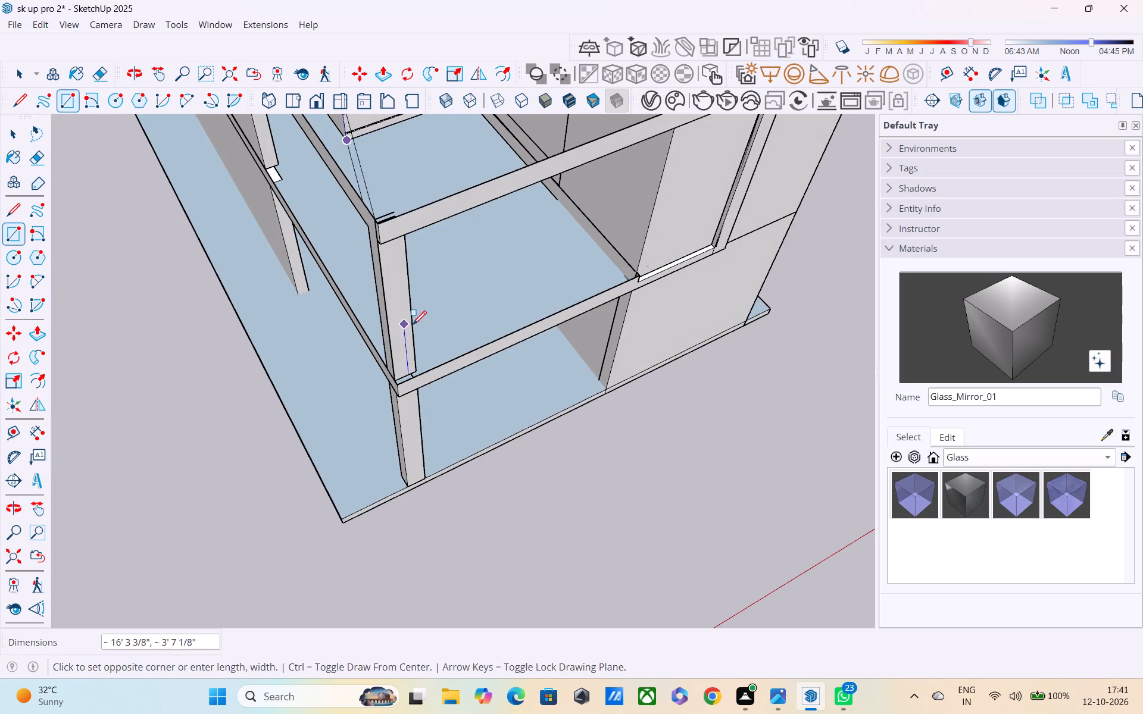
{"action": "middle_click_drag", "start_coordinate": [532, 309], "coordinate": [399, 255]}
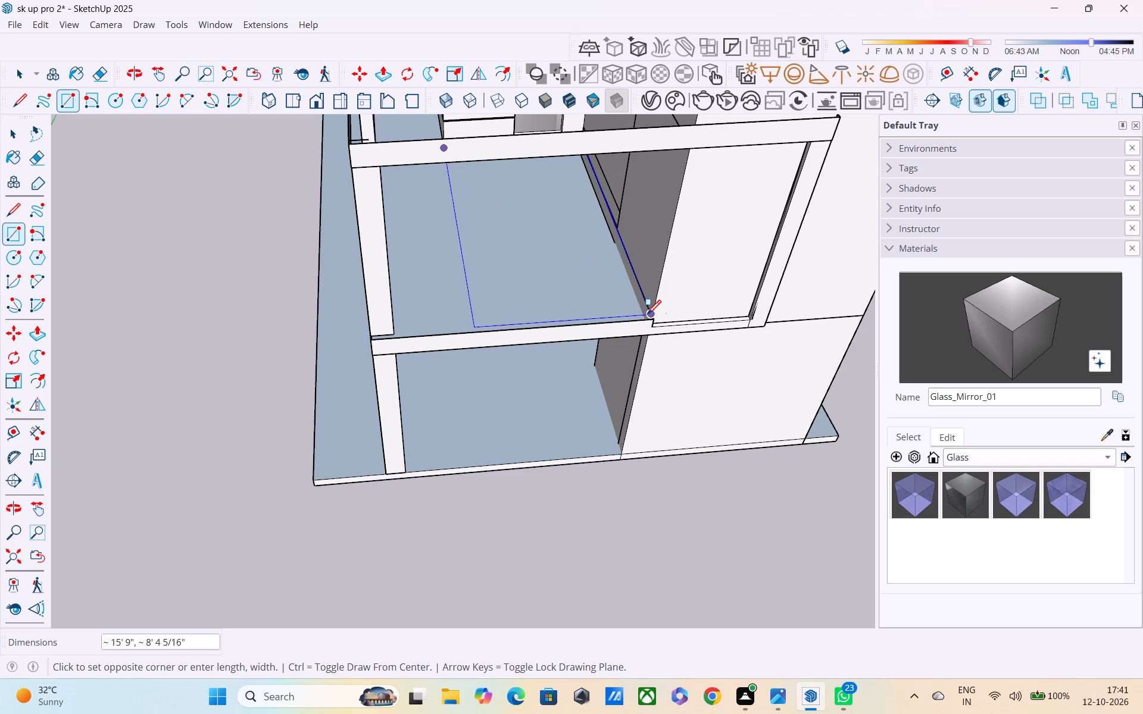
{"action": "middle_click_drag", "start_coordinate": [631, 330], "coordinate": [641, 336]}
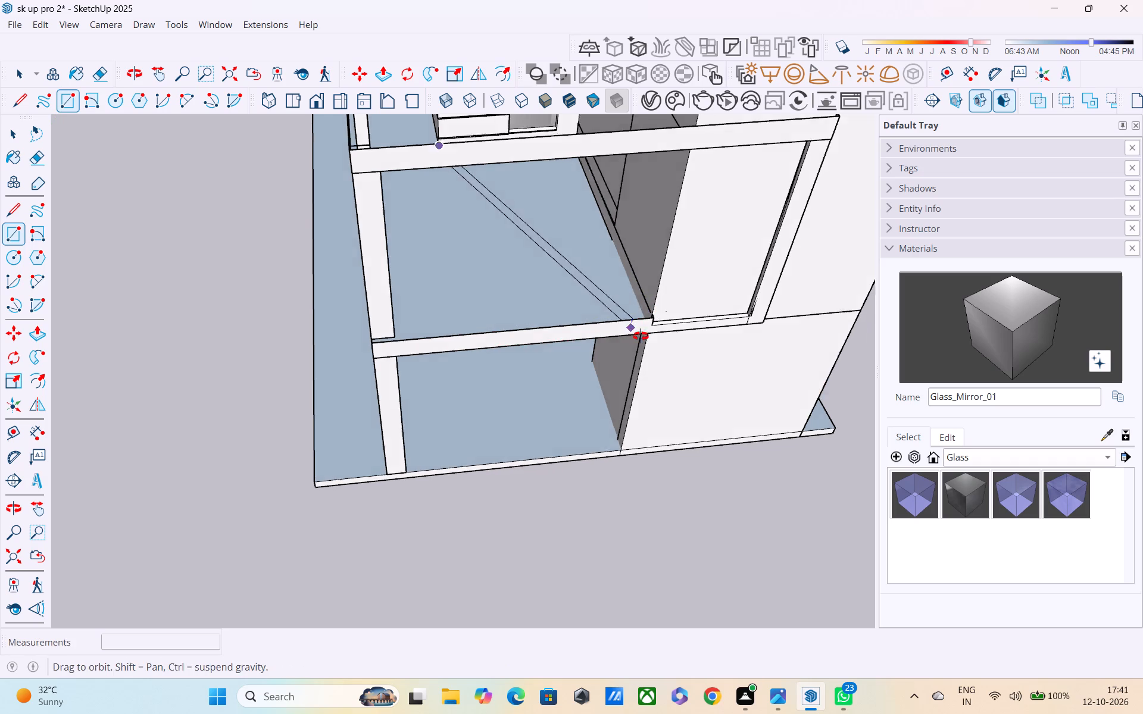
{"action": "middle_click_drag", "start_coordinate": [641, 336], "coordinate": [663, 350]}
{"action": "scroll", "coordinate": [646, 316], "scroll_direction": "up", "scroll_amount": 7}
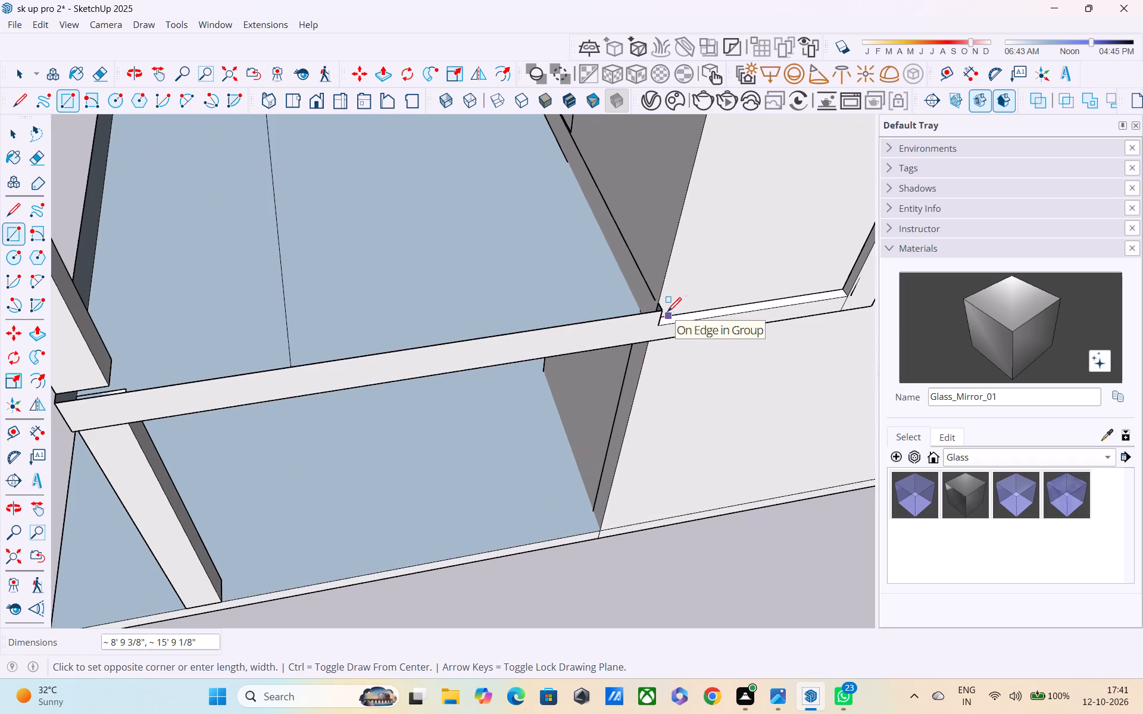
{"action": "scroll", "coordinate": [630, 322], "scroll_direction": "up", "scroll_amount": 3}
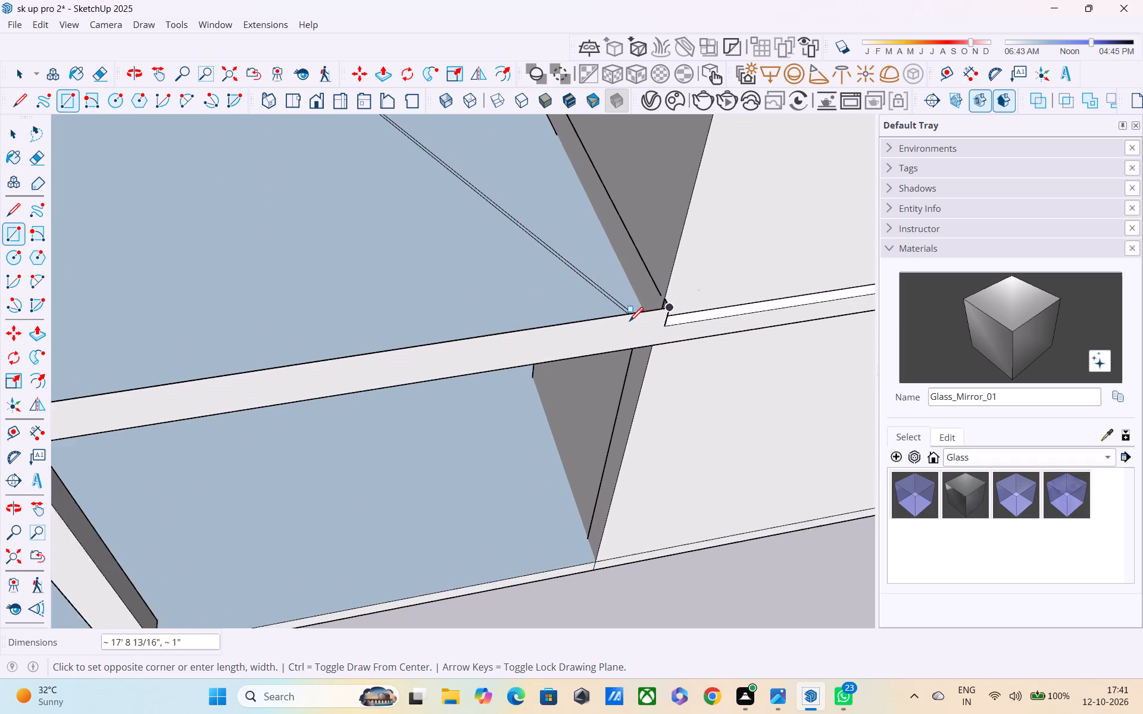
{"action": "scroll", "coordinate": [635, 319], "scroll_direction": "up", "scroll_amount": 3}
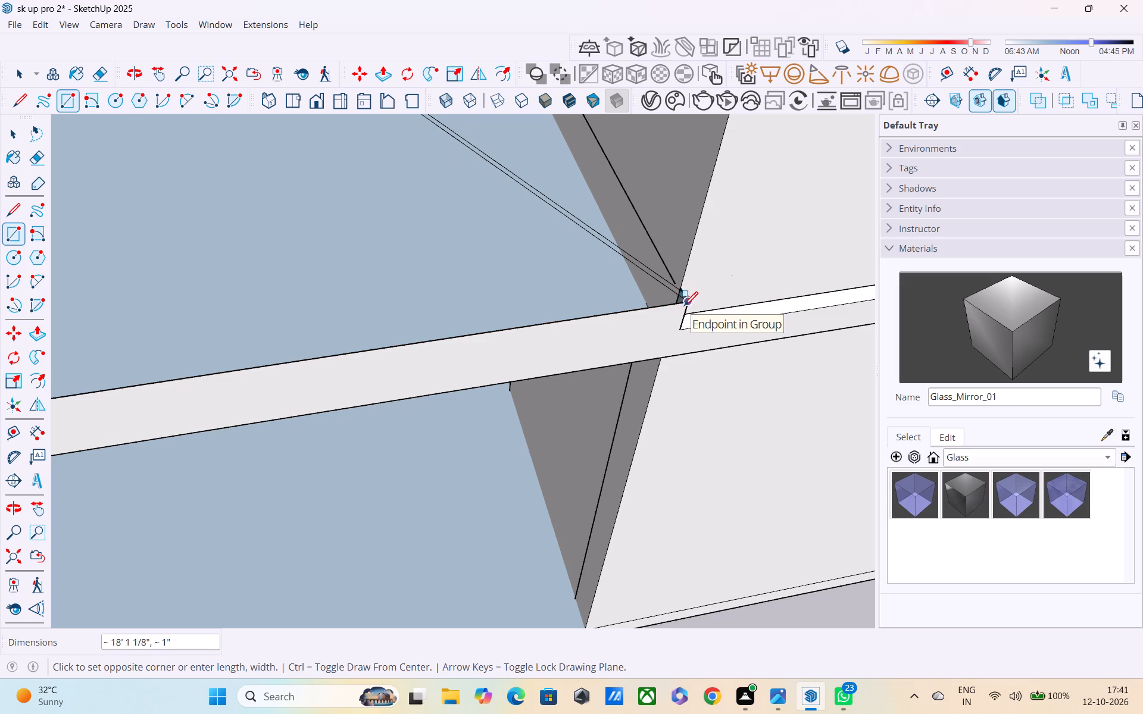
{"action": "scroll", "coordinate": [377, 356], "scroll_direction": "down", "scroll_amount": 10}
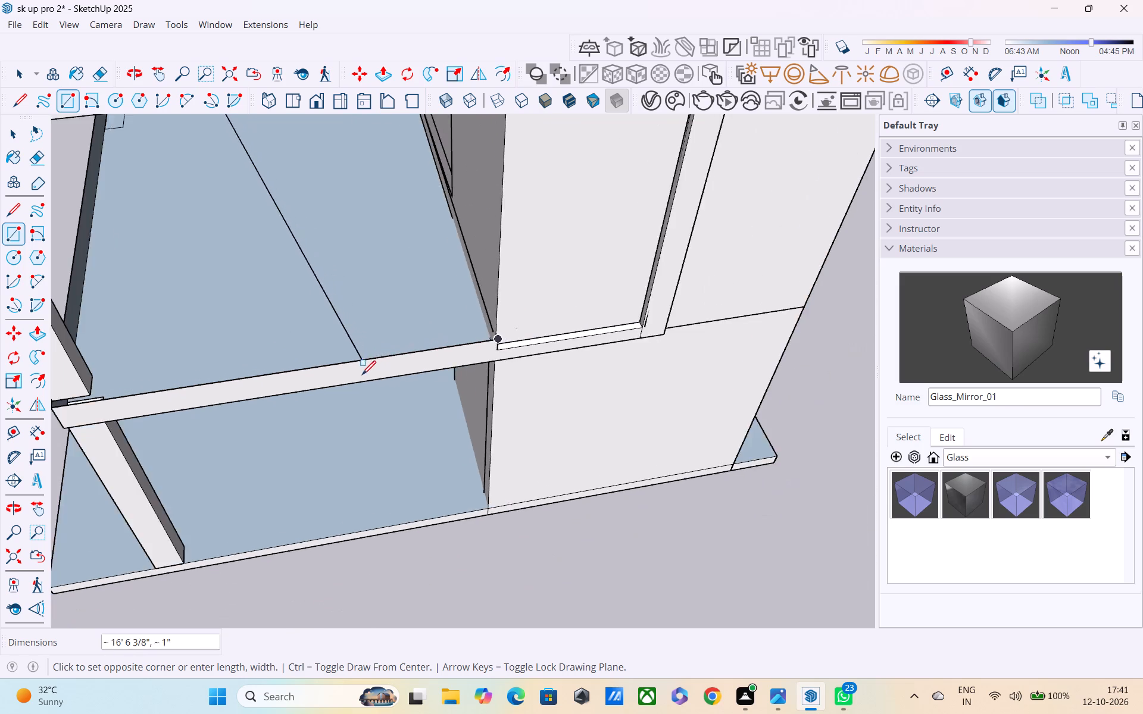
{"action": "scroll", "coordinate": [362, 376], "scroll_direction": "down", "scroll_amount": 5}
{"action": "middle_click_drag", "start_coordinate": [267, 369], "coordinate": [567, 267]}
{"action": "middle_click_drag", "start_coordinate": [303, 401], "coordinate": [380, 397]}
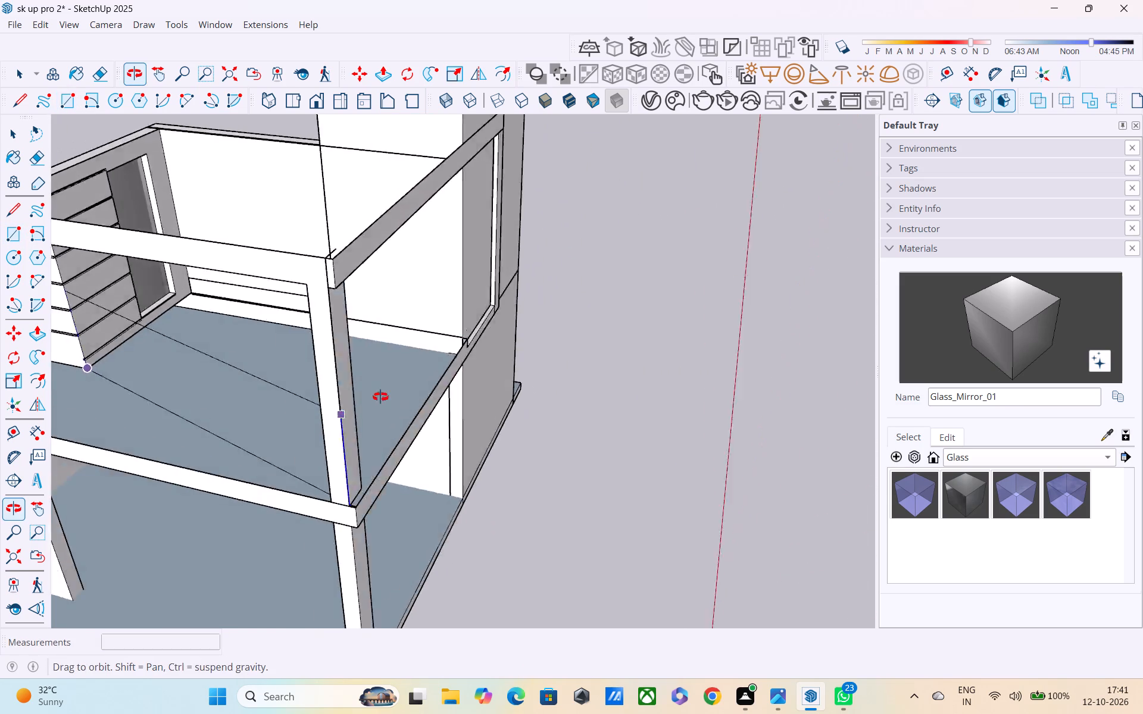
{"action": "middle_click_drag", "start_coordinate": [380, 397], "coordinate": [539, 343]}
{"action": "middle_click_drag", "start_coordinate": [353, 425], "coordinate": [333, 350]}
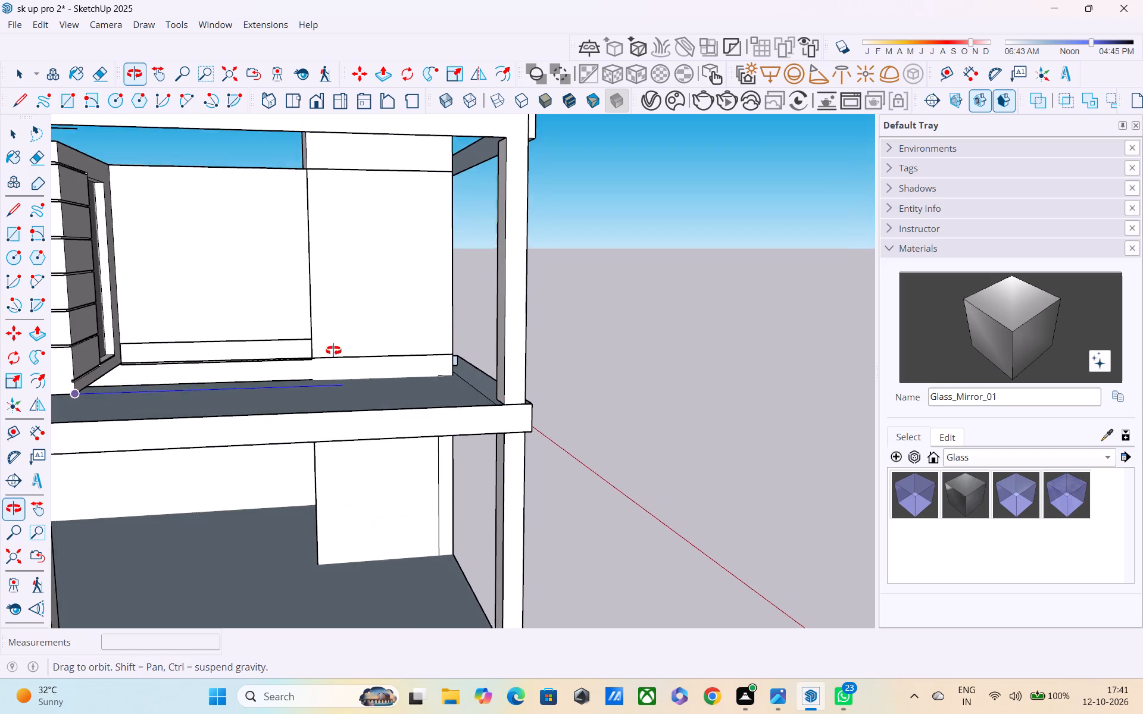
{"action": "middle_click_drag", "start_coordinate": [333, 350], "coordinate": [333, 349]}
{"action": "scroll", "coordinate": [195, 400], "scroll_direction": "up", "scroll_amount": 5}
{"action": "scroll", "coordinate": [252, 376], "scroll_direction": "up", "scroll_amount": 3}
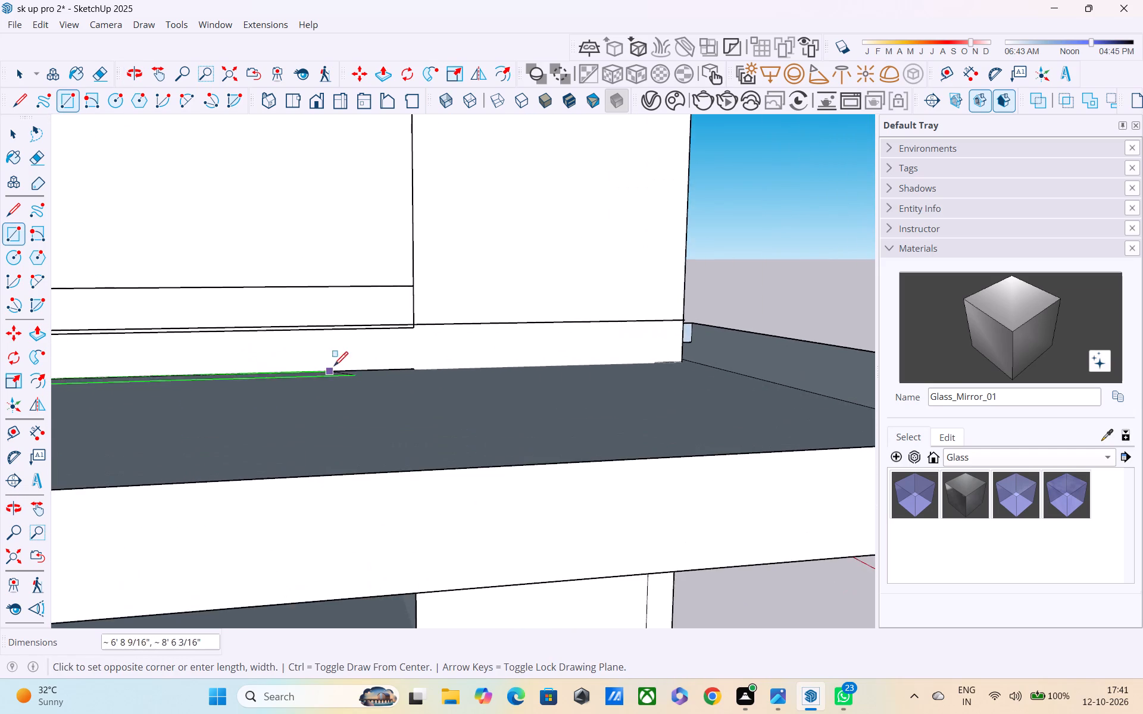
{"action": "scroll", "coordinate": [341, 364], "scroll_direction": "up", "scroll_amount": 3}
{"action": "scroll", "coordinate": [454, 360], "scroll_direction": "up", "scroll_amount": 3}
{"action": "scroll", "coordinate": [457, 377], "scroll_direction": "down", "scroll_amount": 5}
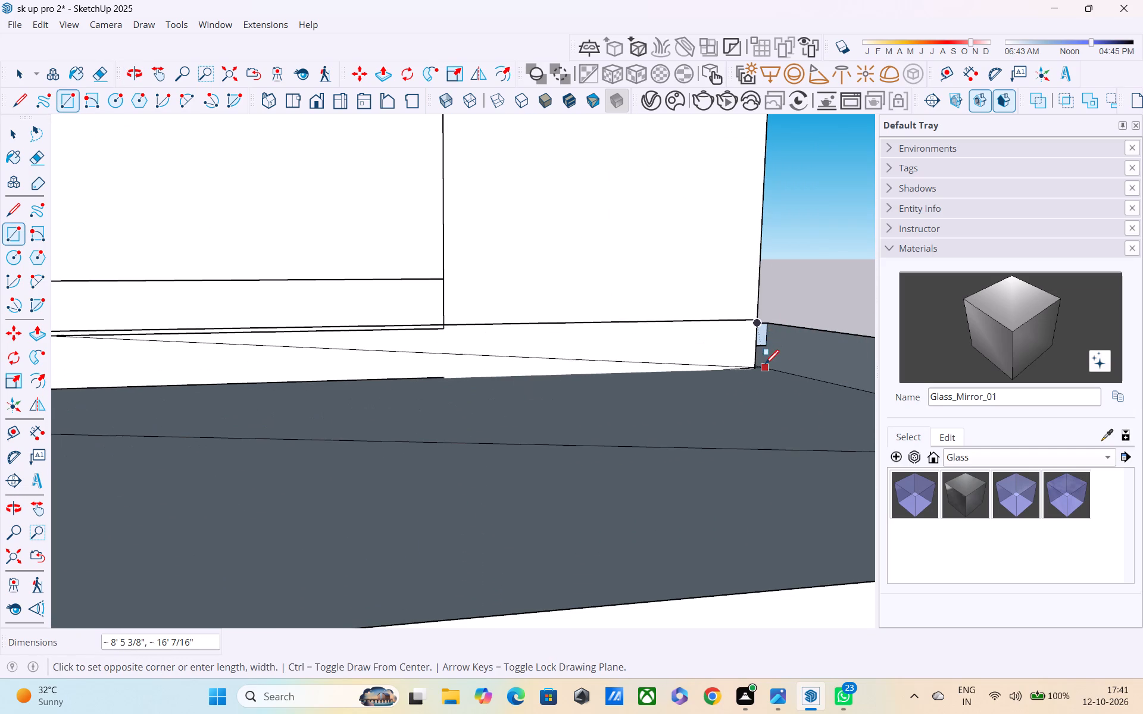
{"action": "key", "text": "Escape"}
Draw a rectangle closing the gap under the upper-floor side wall's end, from its bottom corner down to the floor slab.
{"action": "scroll", "coordinate": [713, 409], "scroll_direction": "down", "scroll_amount": 4}
{"action": "scroll", "coordinate": [446, 465], "scroll_direction": "up", "scroll_amount": 1}
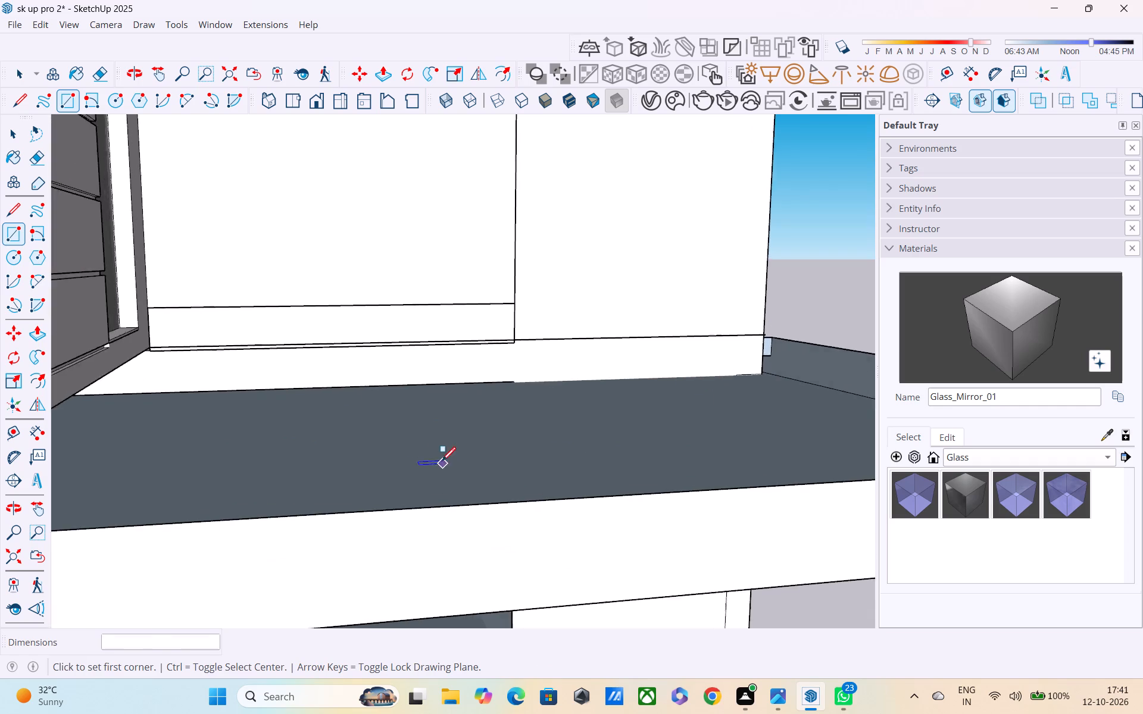
{"action": "middle_click_drag", "start_coordinate": [439, 461], "coordinate": [513, 429]}
{"action": "middle_click_drag", "start_coordinate": [365, 396], "coordinate": [371, 468]}
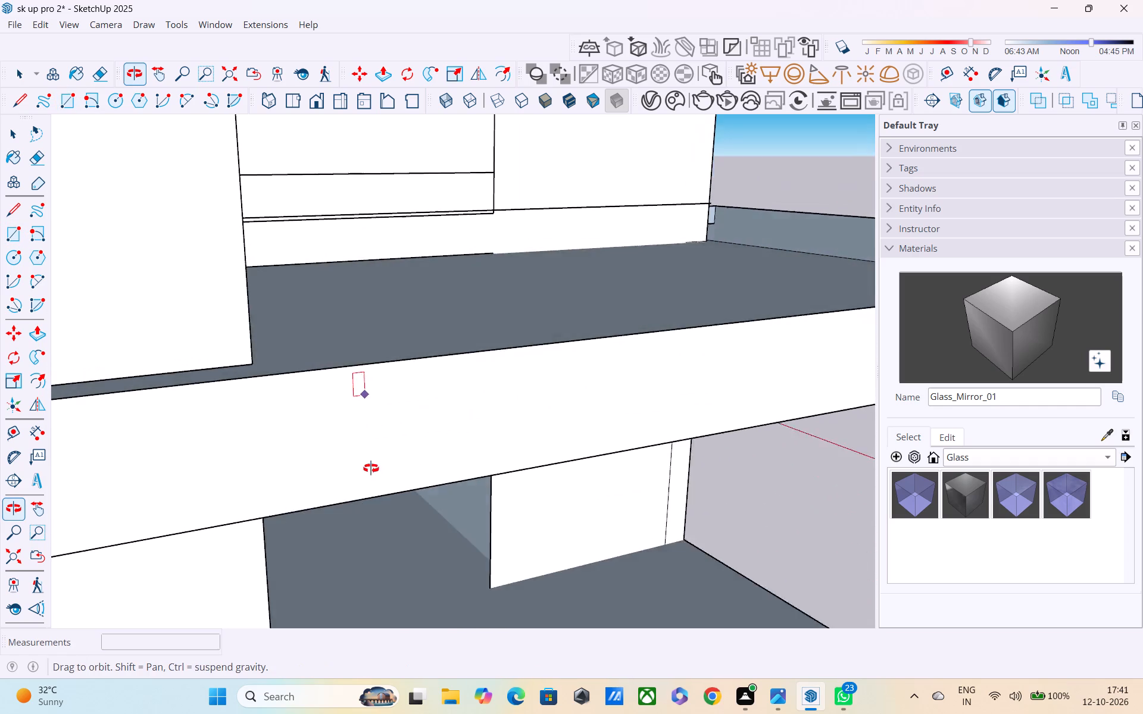
{"action": "middle_click_drag", "start_coordinate": [371, 468], "coordinate": [64, 502]}
{"action": "scroll", "coordinate": [225, 372], "scroll_direction": "up", "scroll_amount": 1}
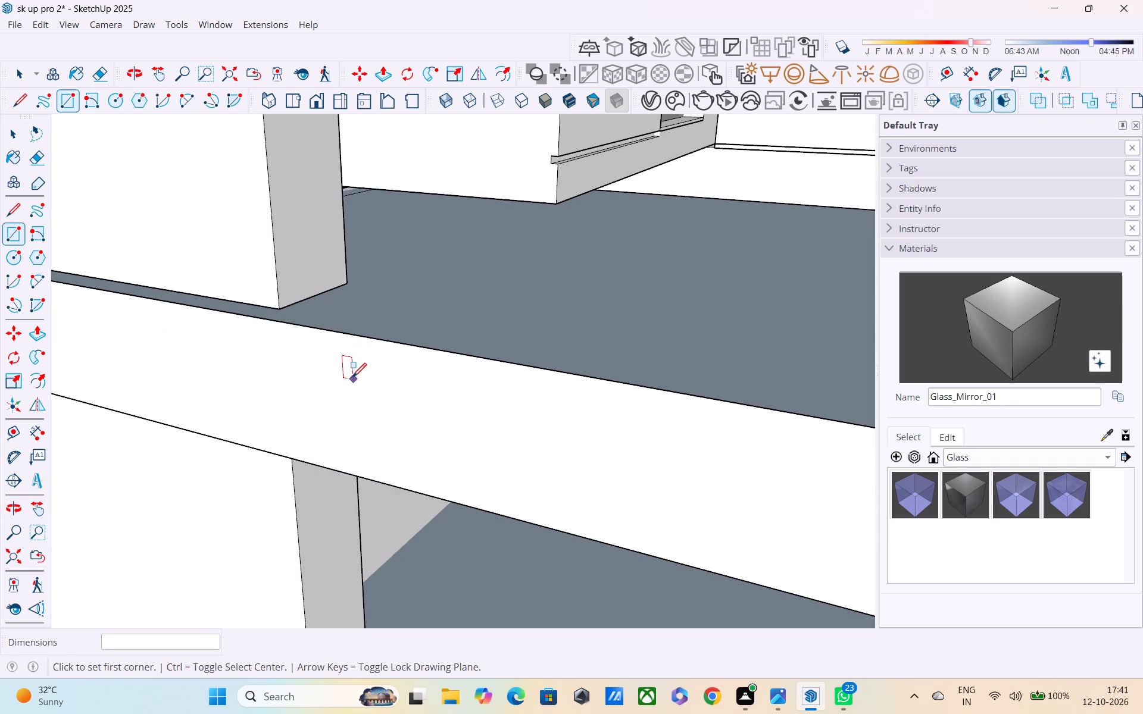
{"action": "key", "text": "r"}
{"action": "middle_click_drag", "start_coordinate": [305, 326], "coordinate": [177, 342]}
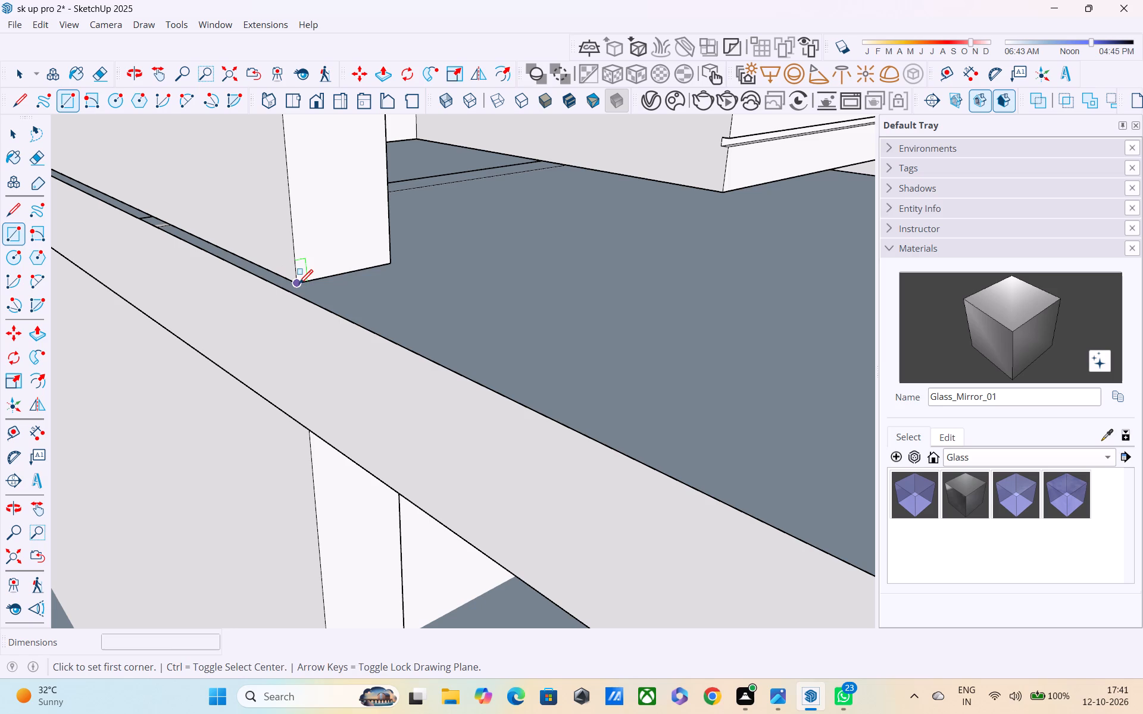
{"action": "left_click", "coordinate": [299, 285]}
{"action": "middle_click_drag", "start_coordinate": [394, 276], "coordinate": [258, 313]}
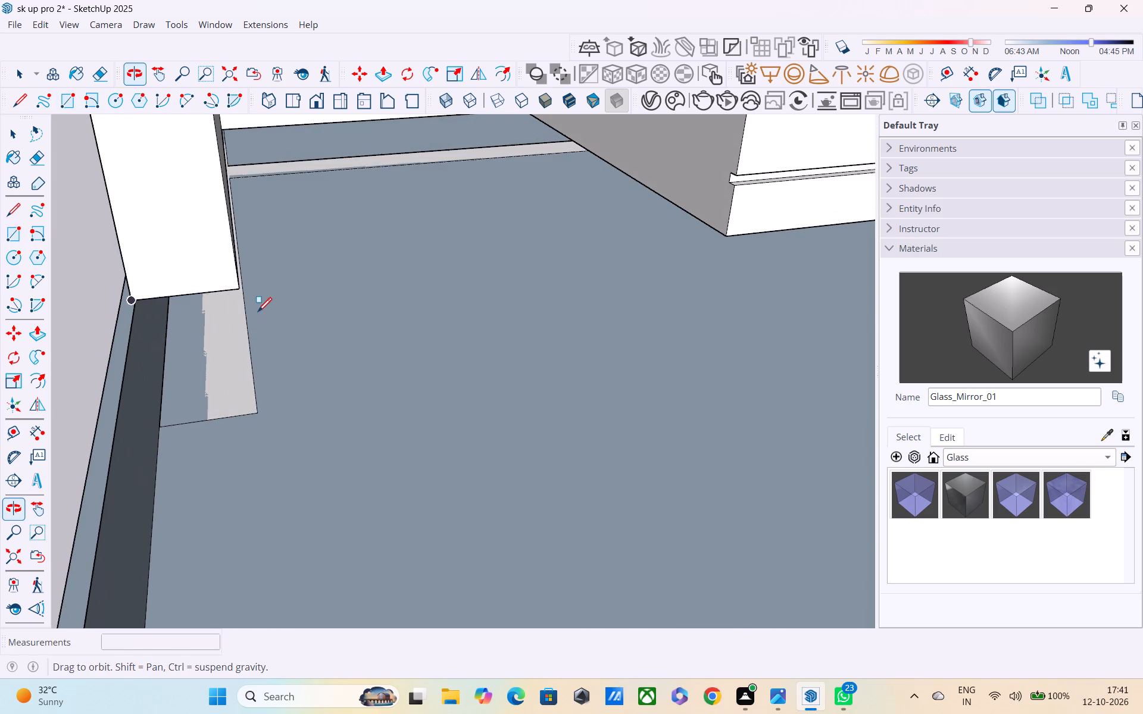
{"action": "left_click", "coordinate": [261, 413]}
Draw a rectangle closing the gap beneath the upper-floor side wall's inner face, from its end's bottom corner along the floor slab.
{"action": "middle_click_drag", "start_coordinate": [235, 416], "coordinate": [373, 336]}
{"action": "scroll", "coordinate": [265, 362], "scroll_direction": "down", "scroll_amount": 3}
{"action": "middle_click_drag", "start_coordinate": [257, 359], "coordinate": [255, 359]}
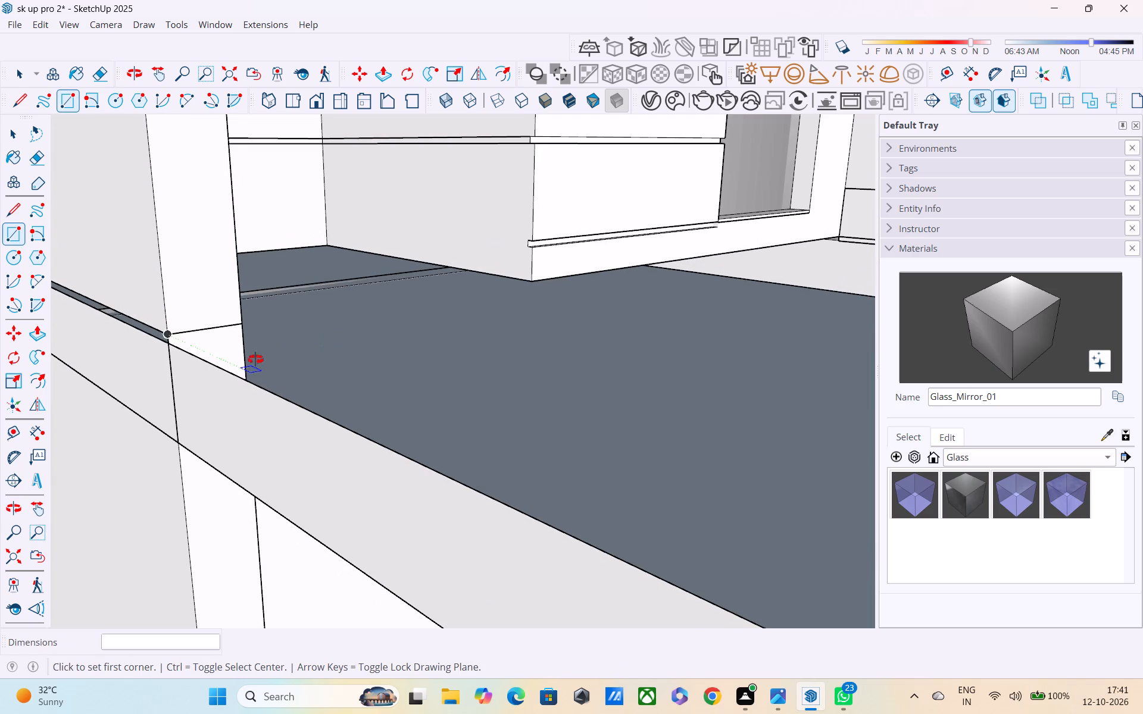
{"action": "middle_click_drag", "start_coordinate": [255, 359], "coordinate": [0, 395]}
{"action": "middle_click_drag", "start_coordinate": [154, 324], "coordinate": [77, 331]}
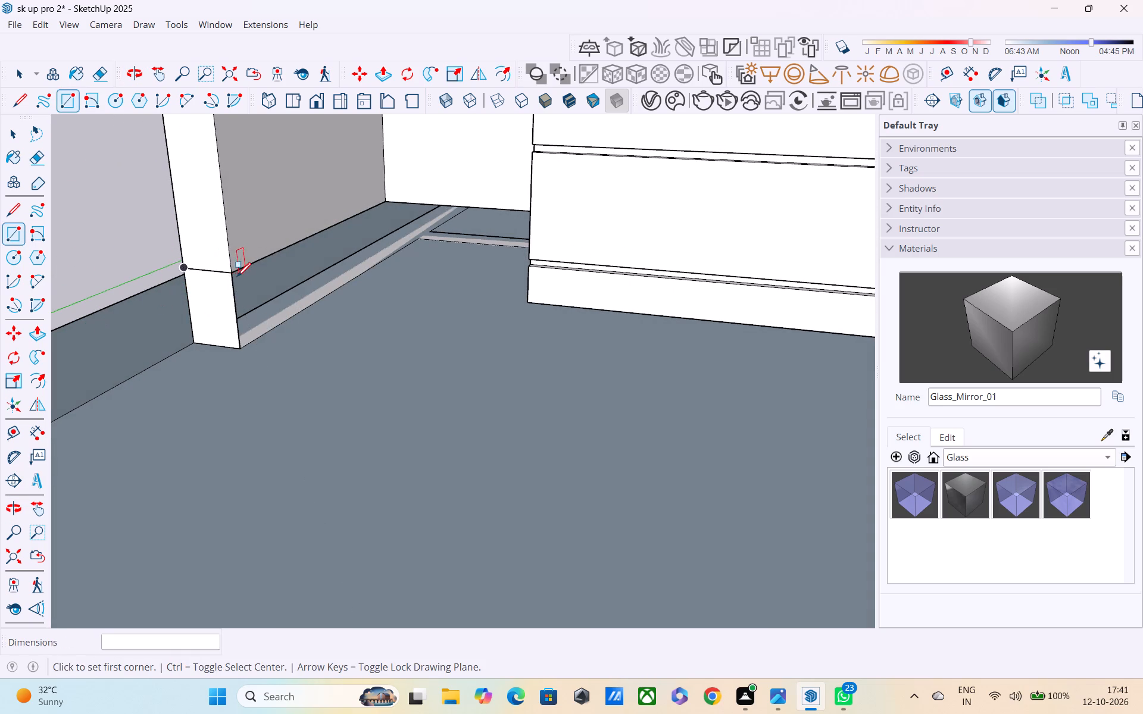
{"action": "left_click", "coordinate": [233, 278]}
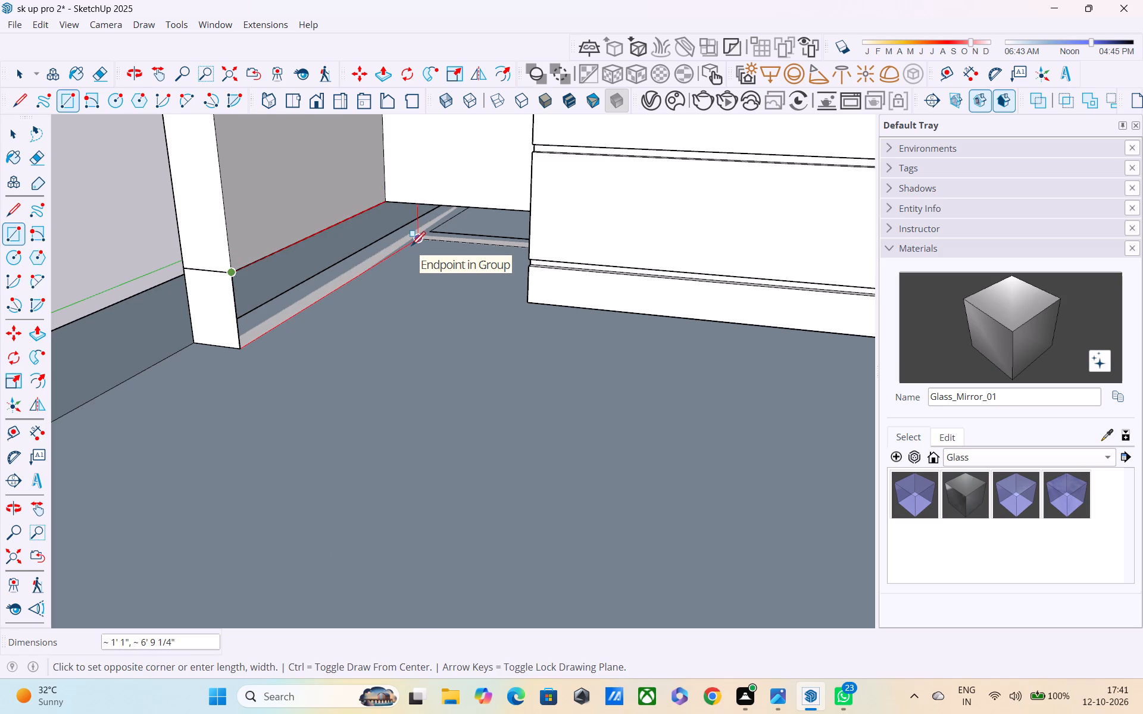
{"action": "left_click", "coordinate": [411, 247]}
Open the upper-floor slab and edge beam group for editing and select its connected geometry.
{"action": "scroll", "coordinate": [417, 258], "scroll_direction": "down", "scroll_amount": 2}
{"action": "middle_click_drag", "start_coordinate": [430, 270], "coordinate": [694, 292]}
{"action": "middle_click_drag", "start_coordinate": [477, 309], "coordinate": [525, 312]}
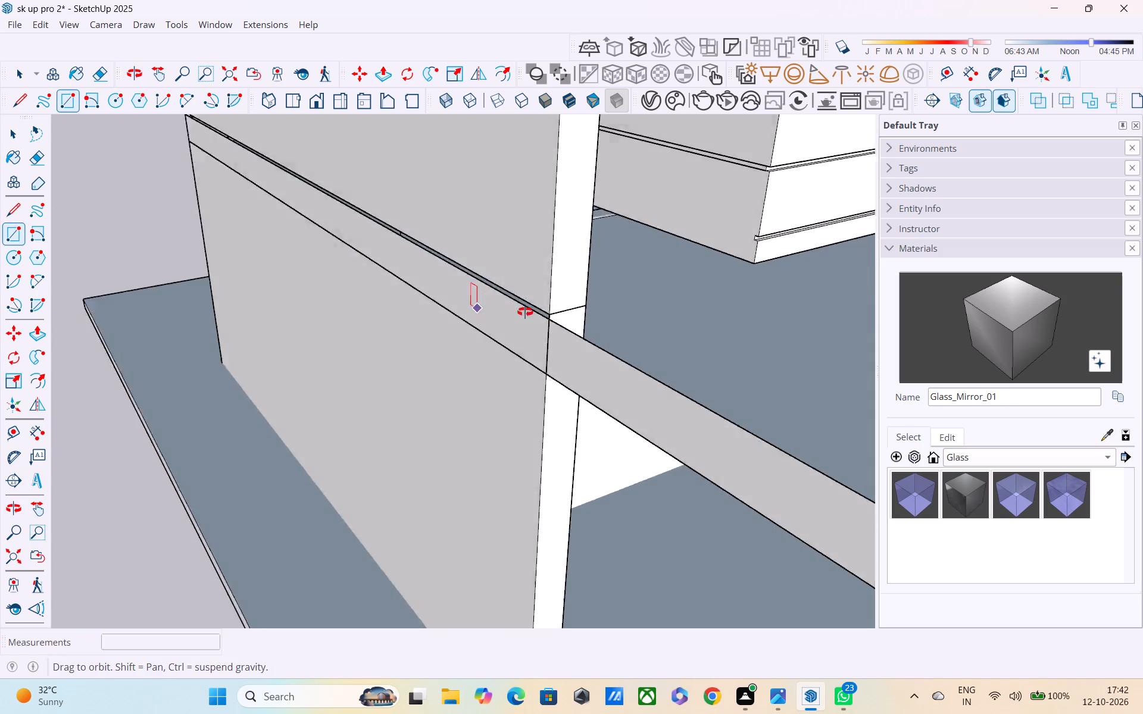
{"action": "middle_click_drag", "start_coordinate": [525, 312], "coordinate": [694, 254]}
{"action": "scroll", "coordinate": [562, 255], "scroll_direction": "down", "scroll_amount": 3}
{"action": "middle_click_drag", "start_coordinate": [412, 288], "coordinate": [506, 266]}
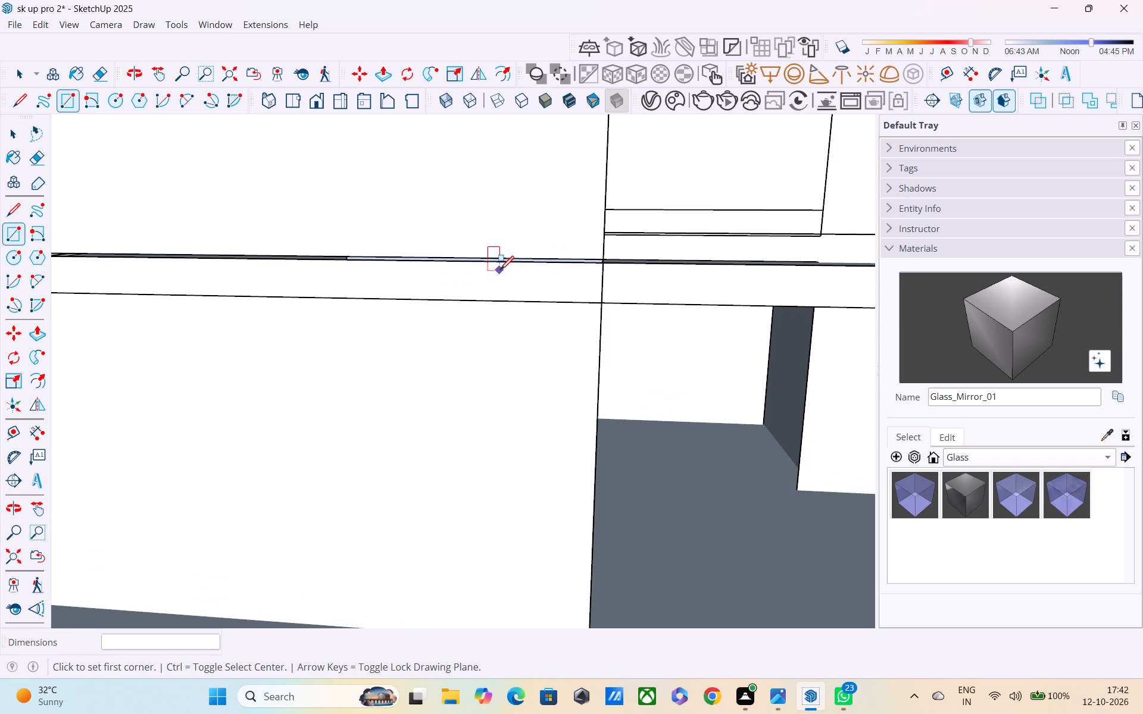
{"action": "key", "text": "Escape"}
{"action": "key", "text": "b"}
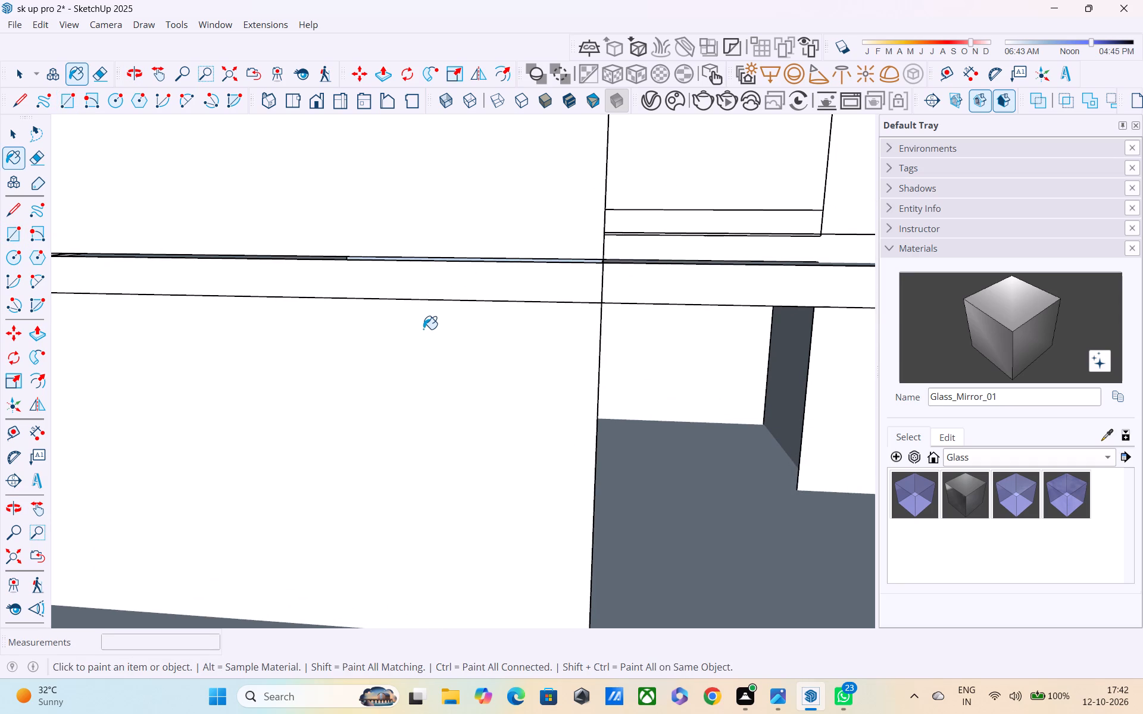
{"action": "key", "text": "space"}
{"action": "key", "text": "space"}
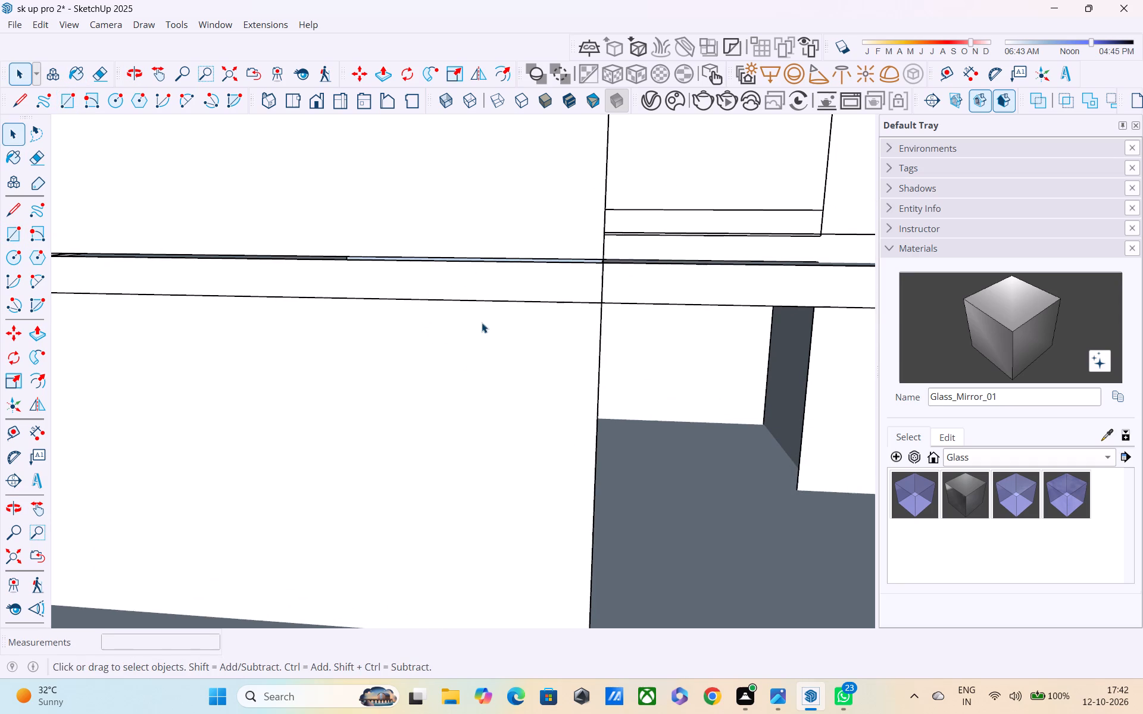
{"action": "triple_click", "coordinate": [477, 287]}
Draw a rectangle of about 5' 2" by 4' 1" covering the floor recess between the side wall and the louvred wall.
{"action": "scroll", "coordinate": [474, 289], "scroll_direction": "down", "scroll_amount": 4}
{"action": "scroll", "coordinate": [557, 295], "scroll_direction": "down", "scroll_amount": 4}
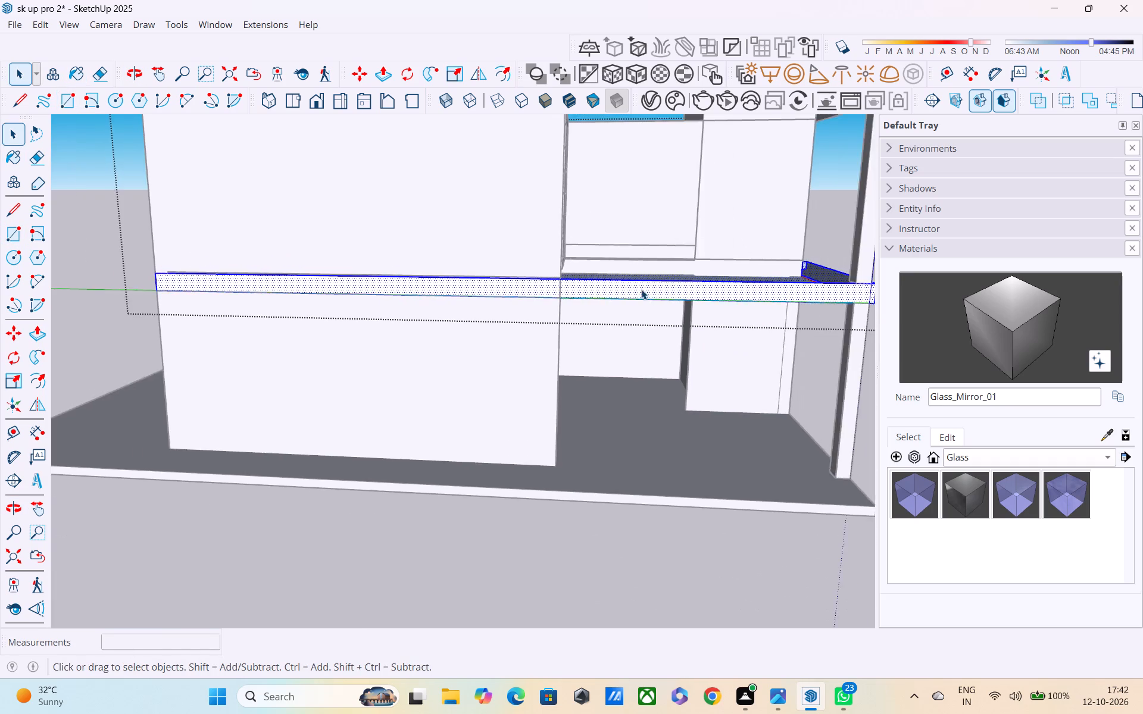
{"action": "scroll", "coordinate": [647, 287], "scroll_direction": "down", "scroll_amount": 1}
{"action": "middle_click_drag", "start_coordinate": [648, 287], "coordinate": [382, 309]}
{"action": "scroll", "coordinate": [385, 311], "scroll_direction": "down", "scroll_amount": 4}
{"action": "middle_click_drag", "start_coordinate": [634, 304], "coordinate": [466, 385]}
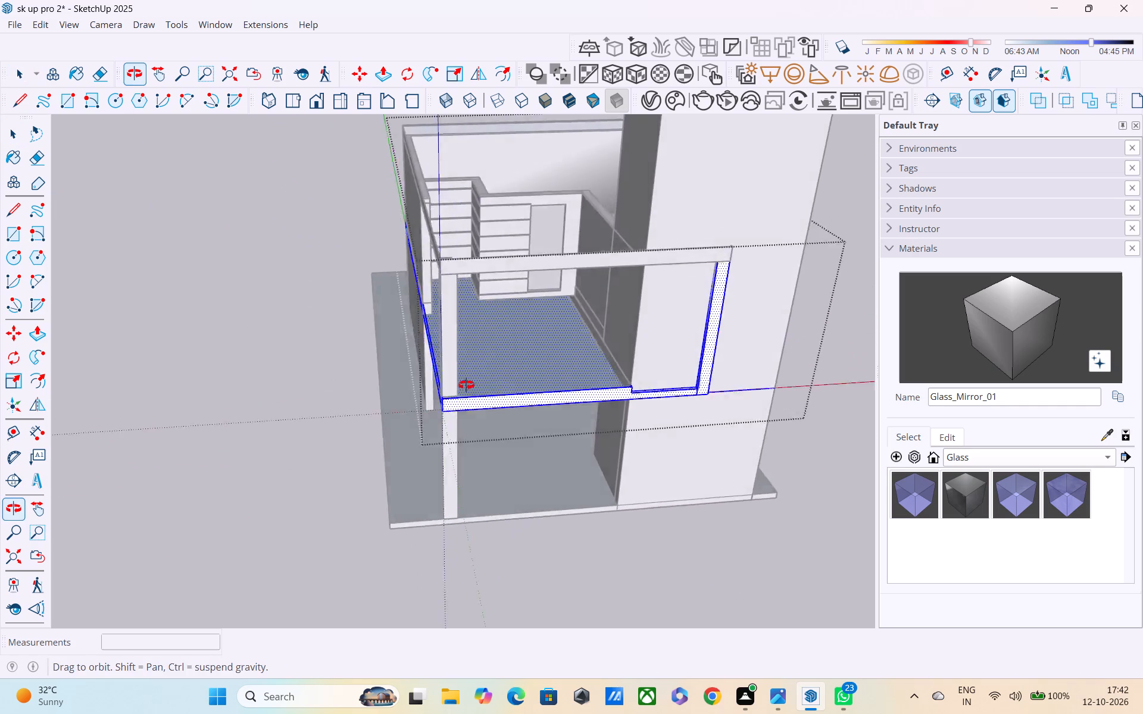
{"action": "middle_click_drag", "start_coordinate": [466, 385], "coordinate": [451, 406]}
{"action": "scroll", "coordinate": [450, 406], "scroll_direction": "down", "scroll_amount": 3}
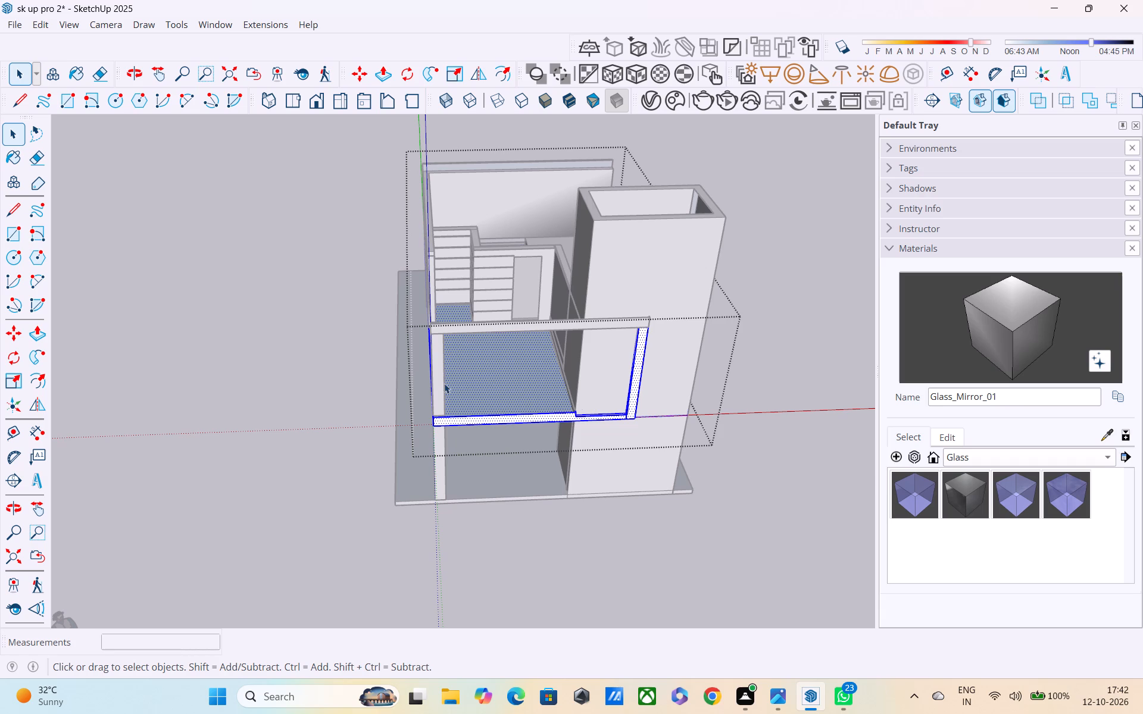
{"action": "key", "text": "r"}
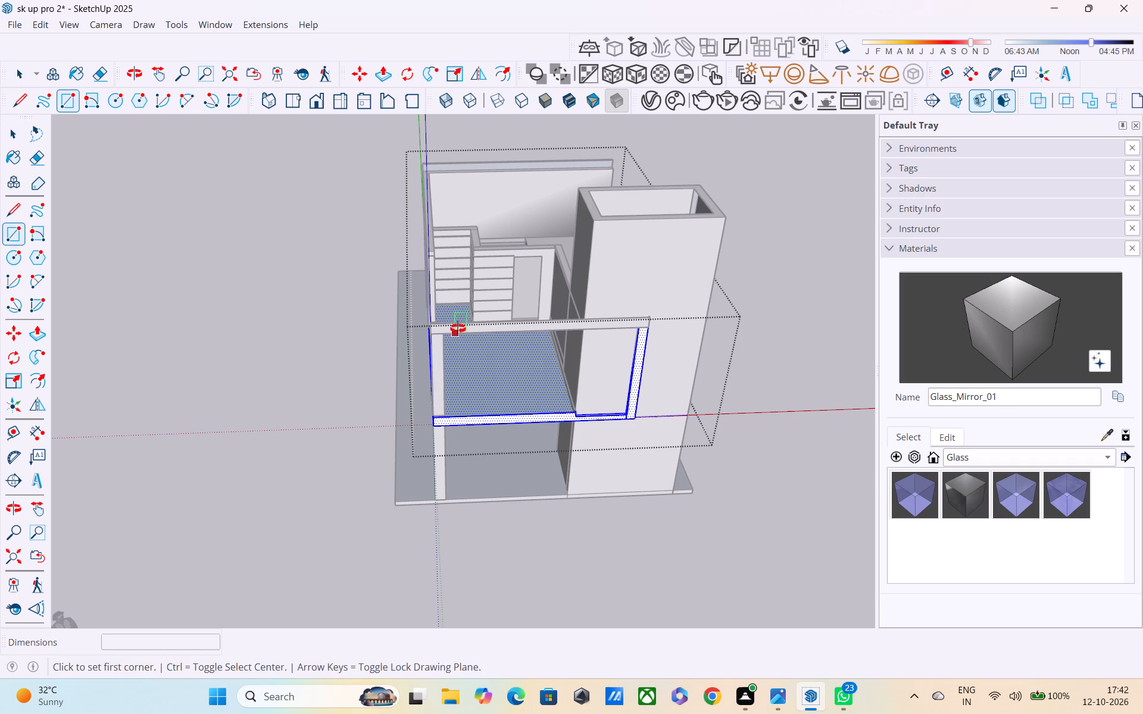
{"action": "middle_click_drag", "start_coordinate": [458, 329], "coordinate": [579, 242]}
{"action": "scroll", "coordinate": [452, 362], "scroll_direction": "up", "scroll_amount": 3}
{"action": "scroll", "coordinate": [336, 391], "scroll_direction": "up", "scroll_amount": 3}
{"action": "middle_click_drag", "start_coordinate": [345, 383], "coordinate": [210, 412]}
{"action": "scroll", "coordinate": [323, 389], "scroll_direction": "up", "scroll_amount": 3}
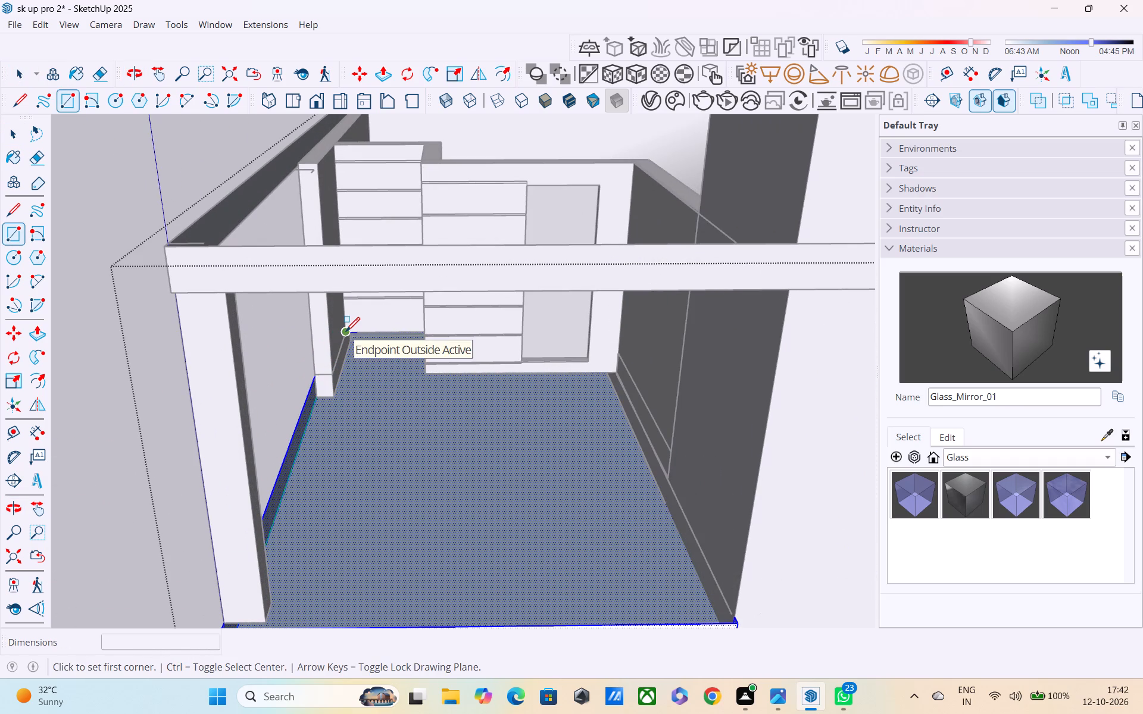
{"action": "left_click", "coordinate": [346, 333]}
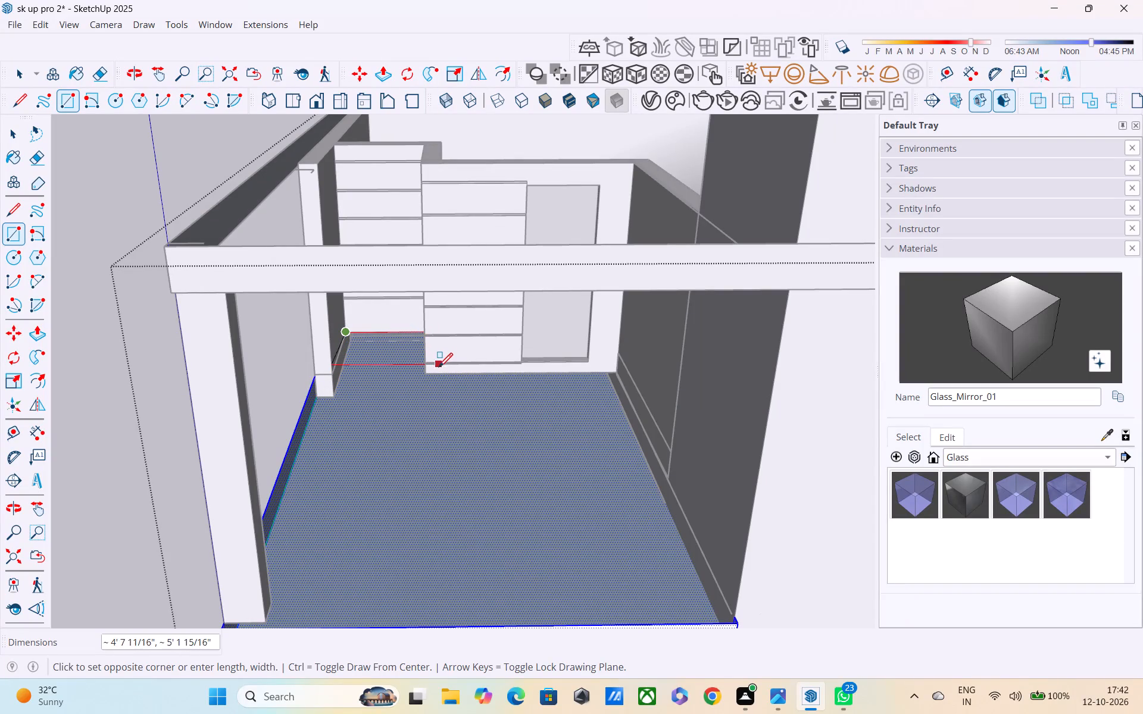
{"action": "left_click", "coordinate": [424, 373]}
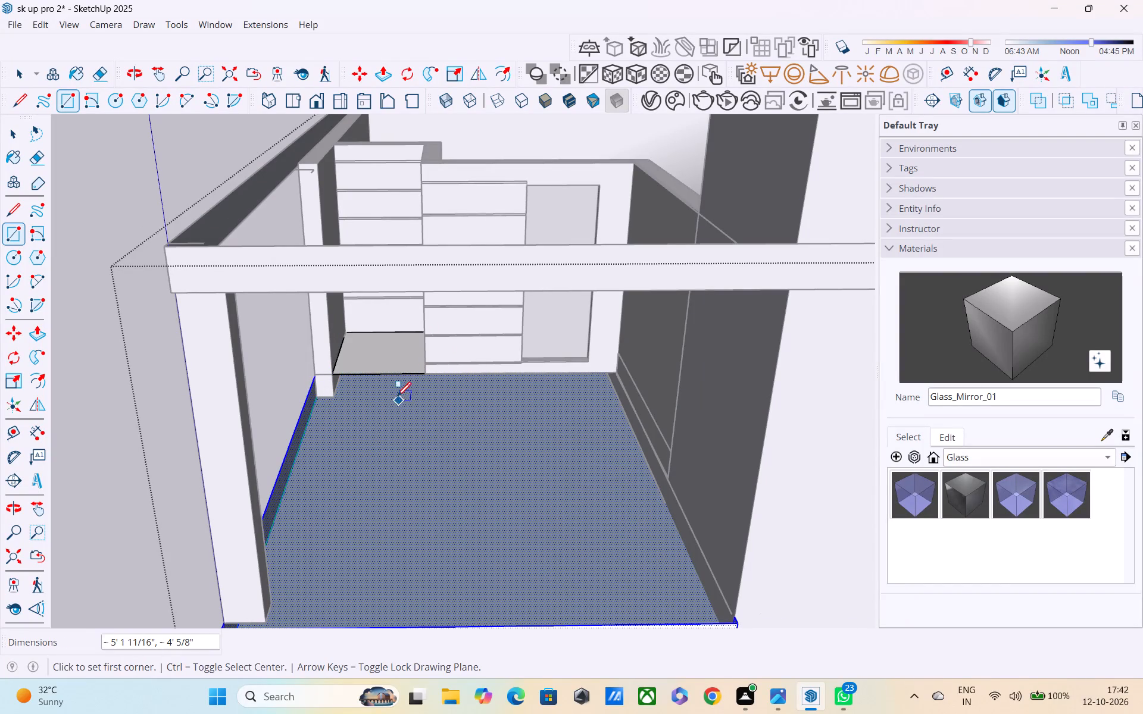
Draw a rectangle of about 12' 5" by 16' covering the open bay's floor, from the side wall's end to the tall block.
{"action": "middle_click_drag", "start_coordinate": [396, 394], "coordinate": [394, 303]}
{"action": "scroll", "coordinate": [374, 336], "scroll_direction": "up", "scroll_amount": 3}
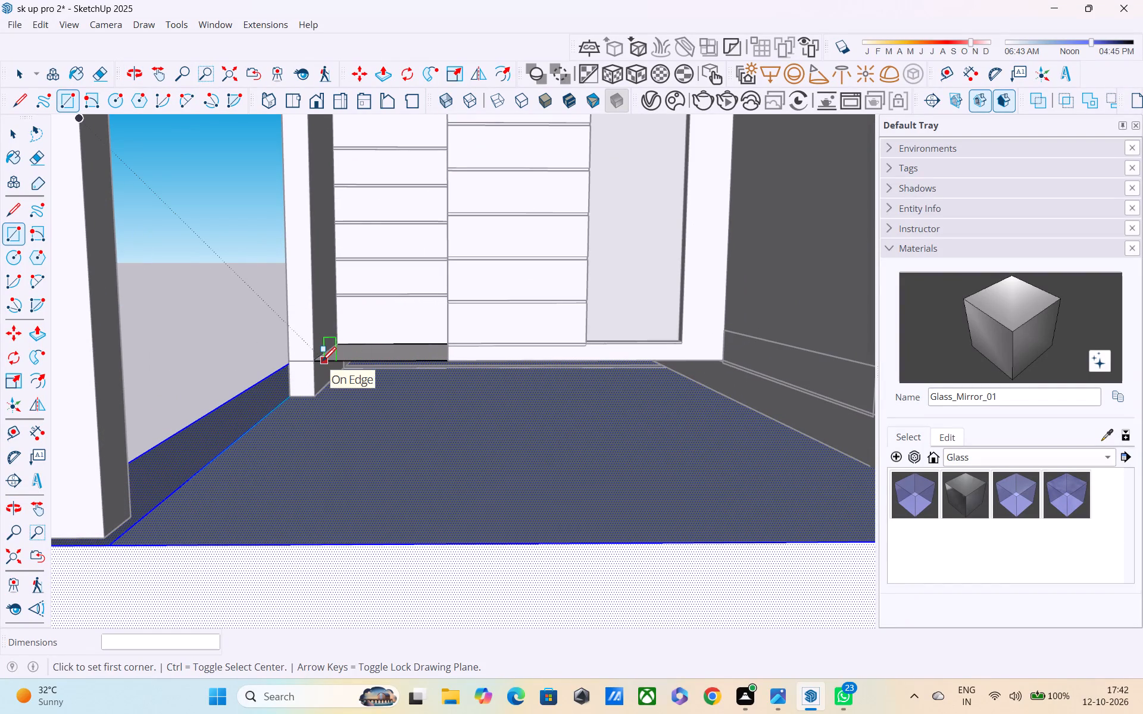
{"action": "left_click", "coordinate": [321, 362]}
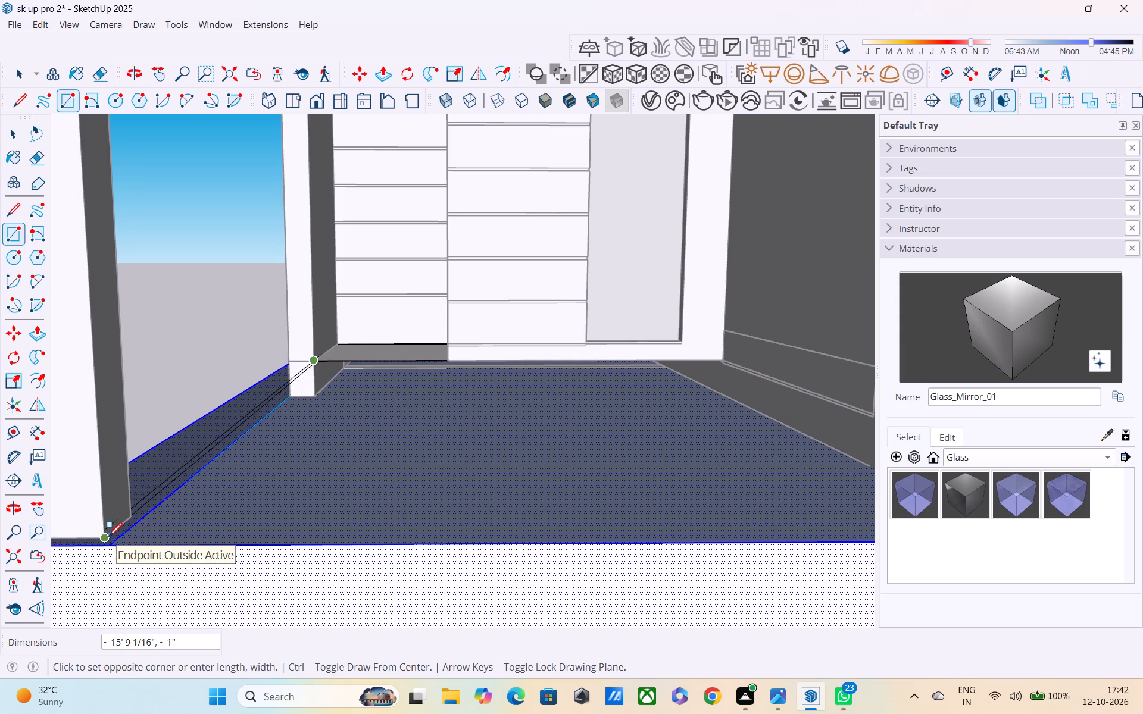
{"action": "scroll", "coordinate": [548, 378], "scroll_direction": "down", "scroll_amount": 3}
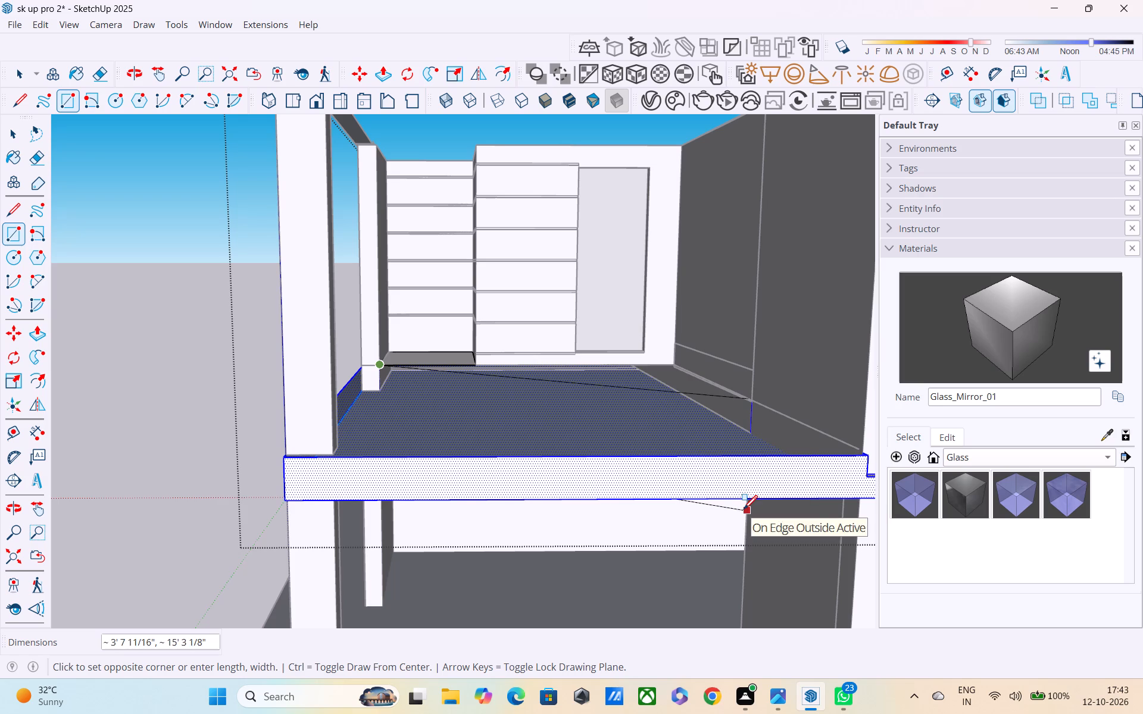
{"action": "scroll", "coordinate": [743, 412], "scroll_direction": "down", "scroll_amount": 5}
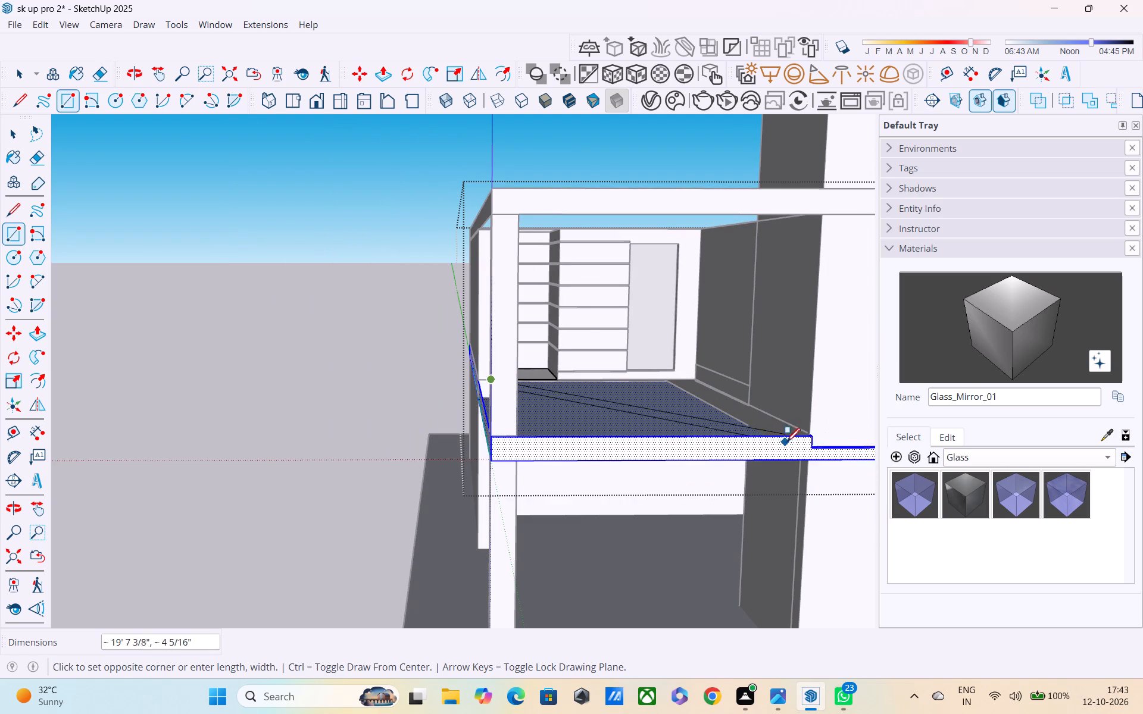
{"action": "left_click", "coordinate": [803, 436]}
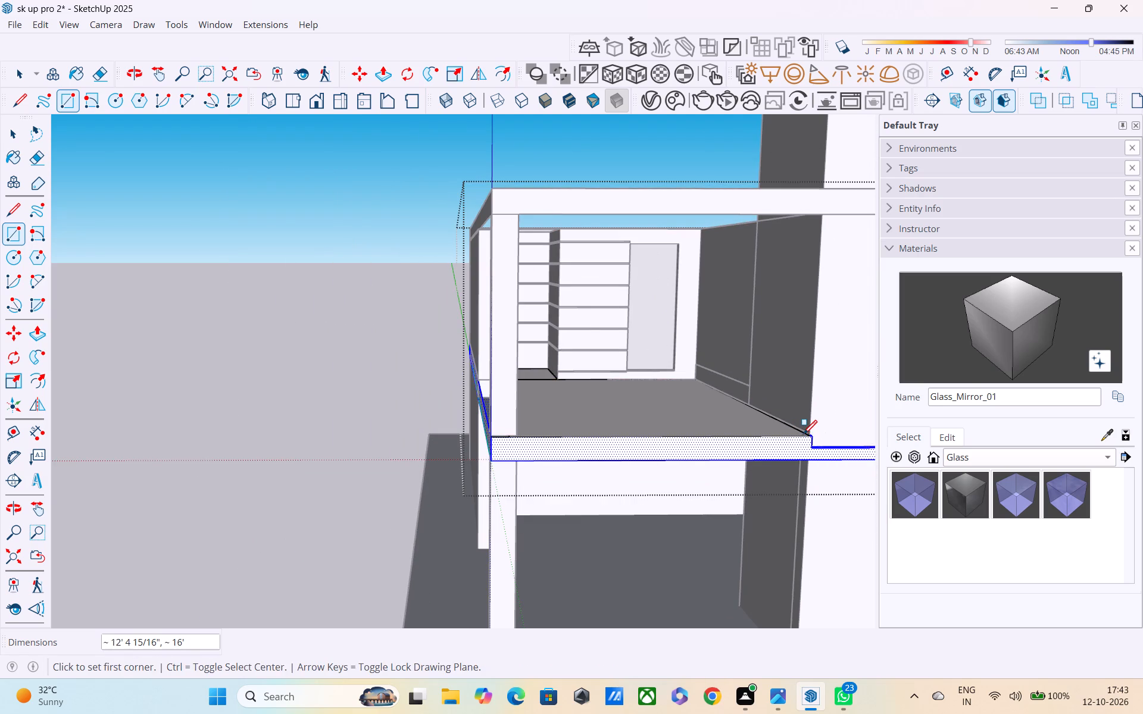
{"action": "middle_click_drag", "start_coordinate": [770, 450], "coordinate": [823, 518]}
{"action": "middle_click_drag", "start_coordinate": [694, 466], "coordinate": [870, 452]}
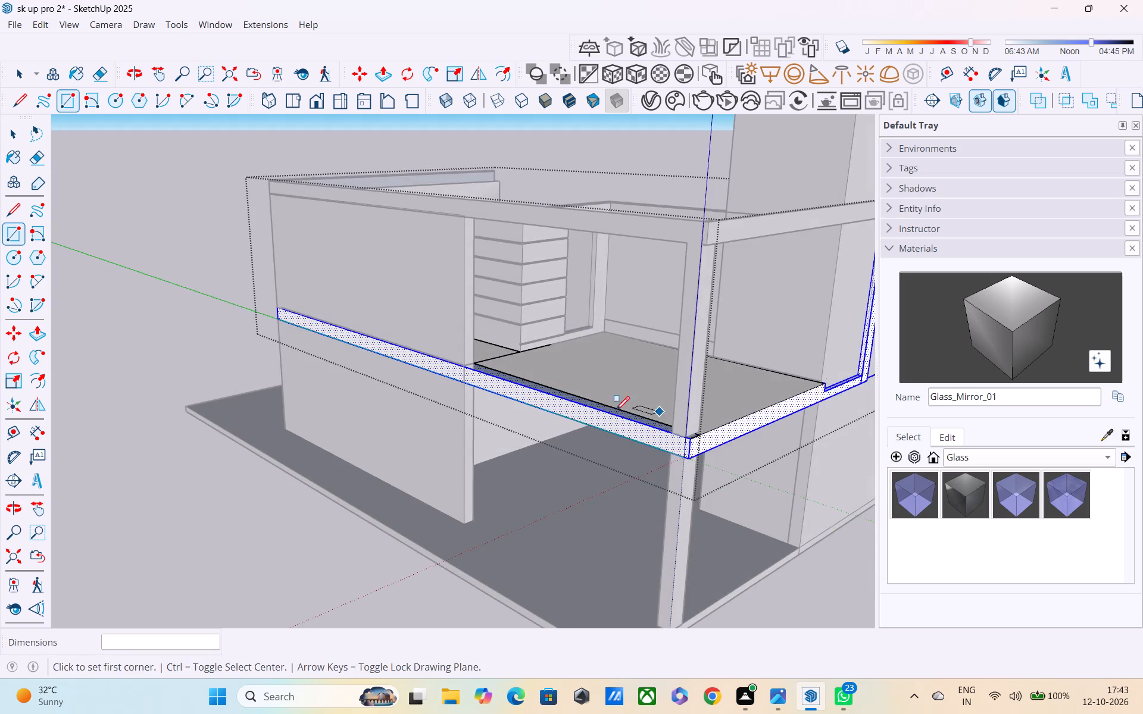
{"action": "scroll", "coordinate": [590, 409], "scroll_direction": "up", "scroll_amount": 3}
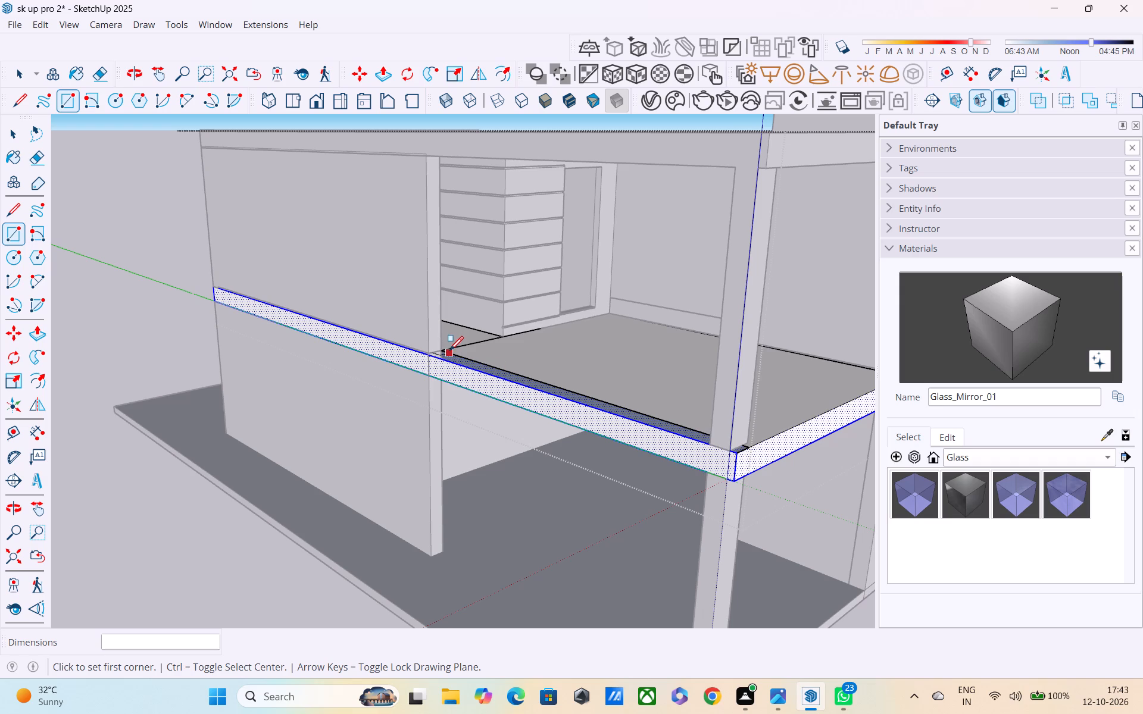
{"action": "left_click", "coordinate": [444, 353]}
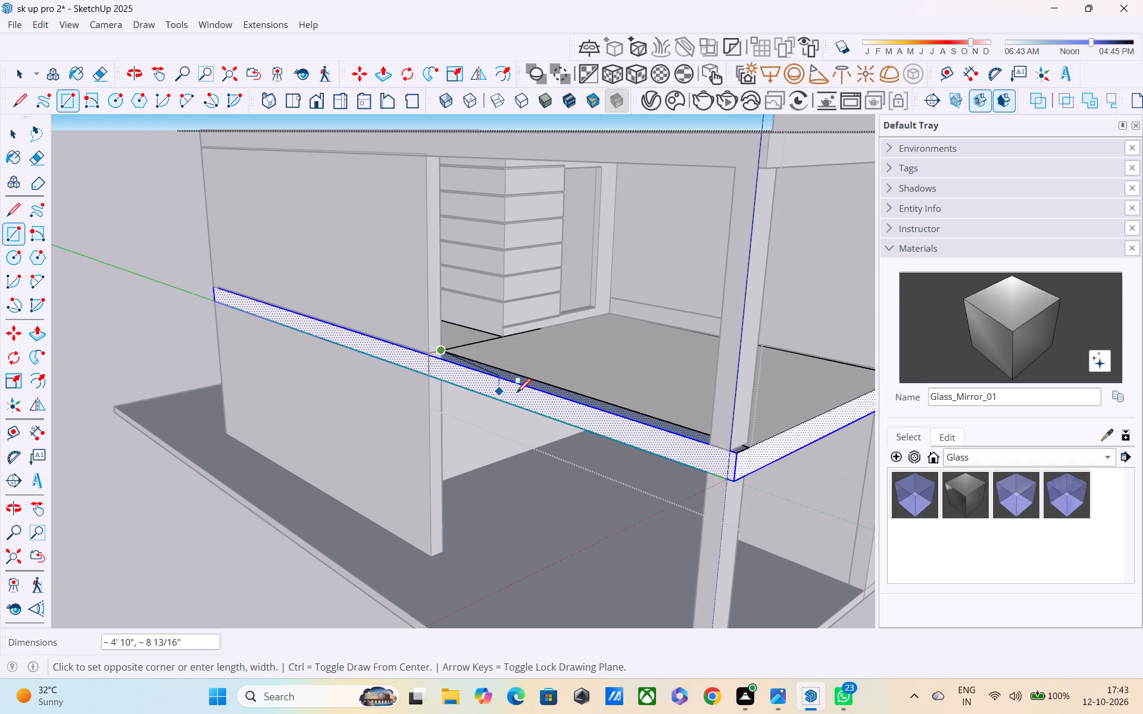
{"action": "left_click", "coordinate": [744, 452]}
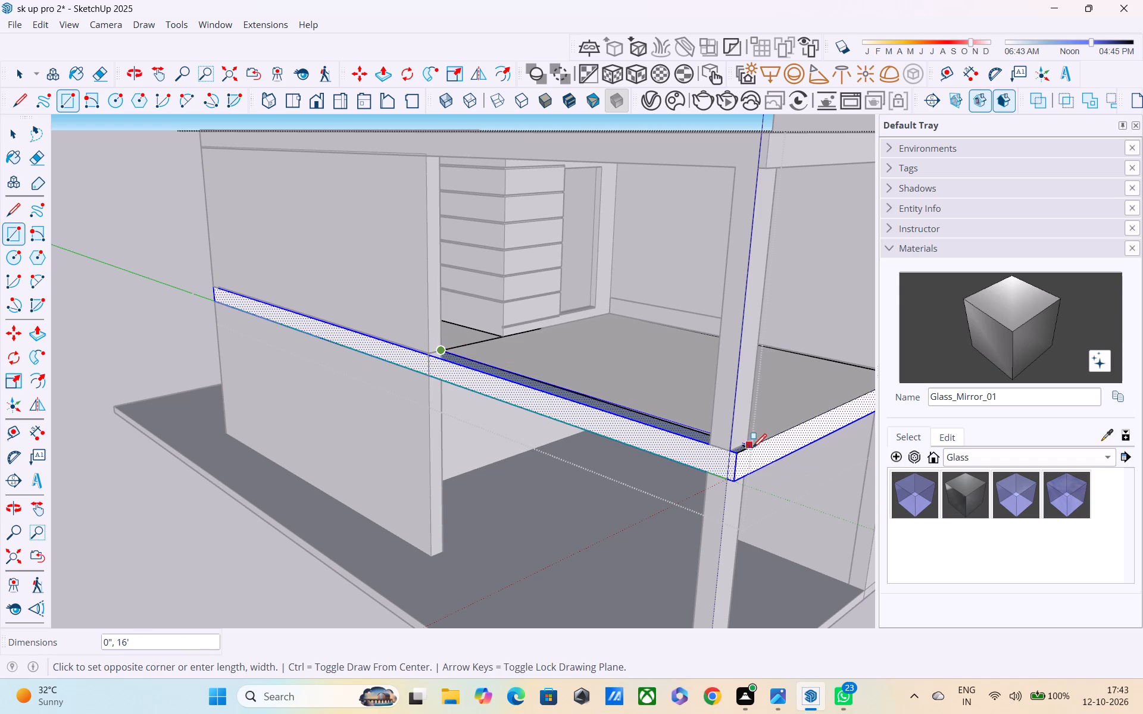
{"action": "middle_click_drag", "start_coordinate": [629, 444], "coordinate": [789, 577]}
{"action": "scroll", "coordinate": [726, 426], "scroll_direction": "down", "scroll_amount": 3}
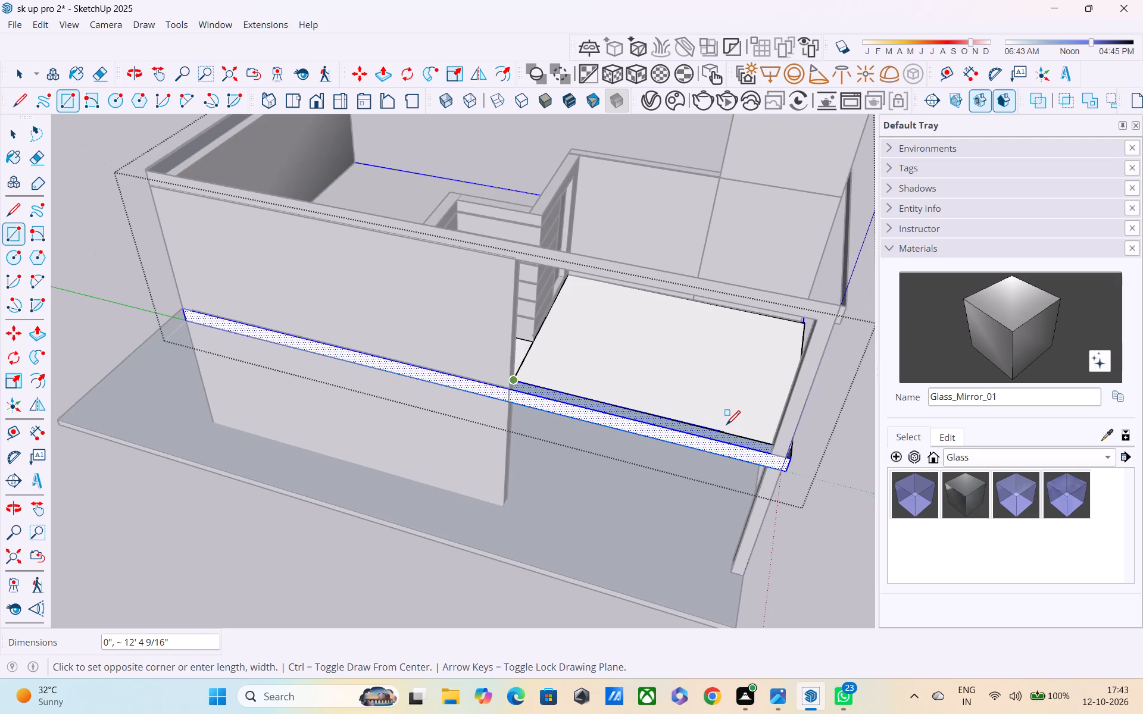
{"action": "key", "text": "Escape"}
Draw a strip rectangle of about 1' 1" by 16' over the remaining gap between the new floor and the outer edge beam.
{"action": "middle_click_drag", "start_coordinate": [677, 423], "coordinate": [483, 468]}
{"action": "scroll", "coordinate": [486, 468], "scroll_direction": "up", "scroll_amount": 1}
{"action": "key", "text": "space"}
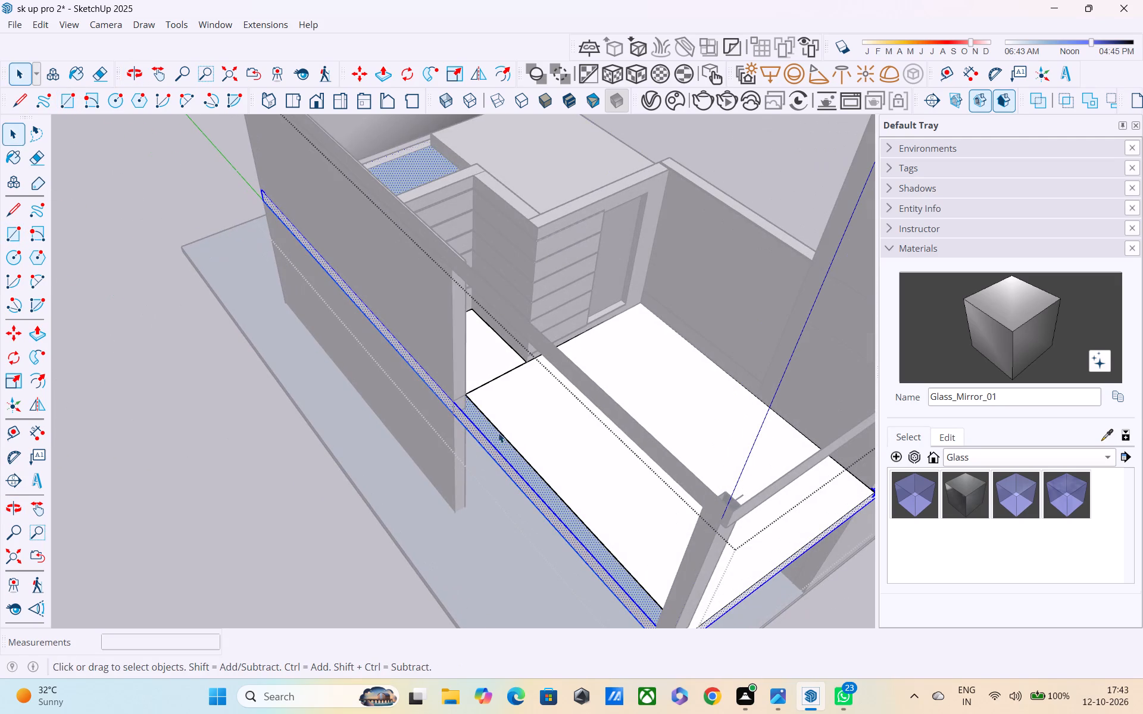
{"action": "key", "text": "space"}
{"action": "scroll", "coordinate": [481, 410], "scroll_direction": "up", "scroll_amount": 4}
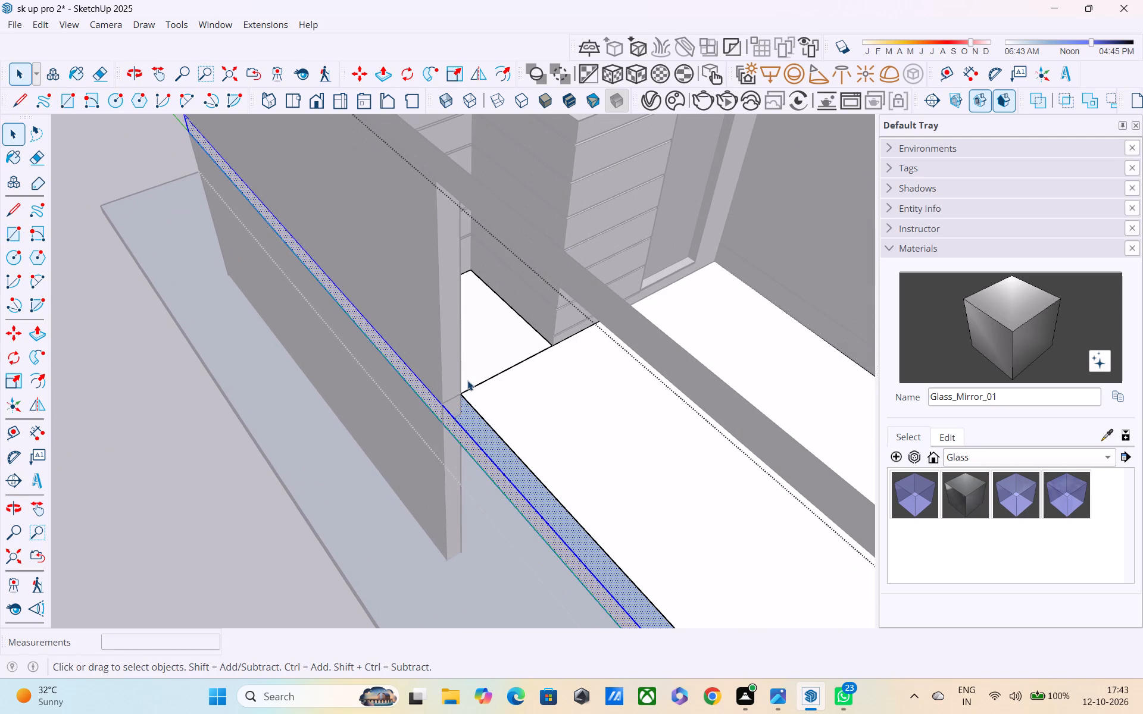
{"action": "key", "text": "r"}
{"action": "left_click", "coordinate": [444, 406]}
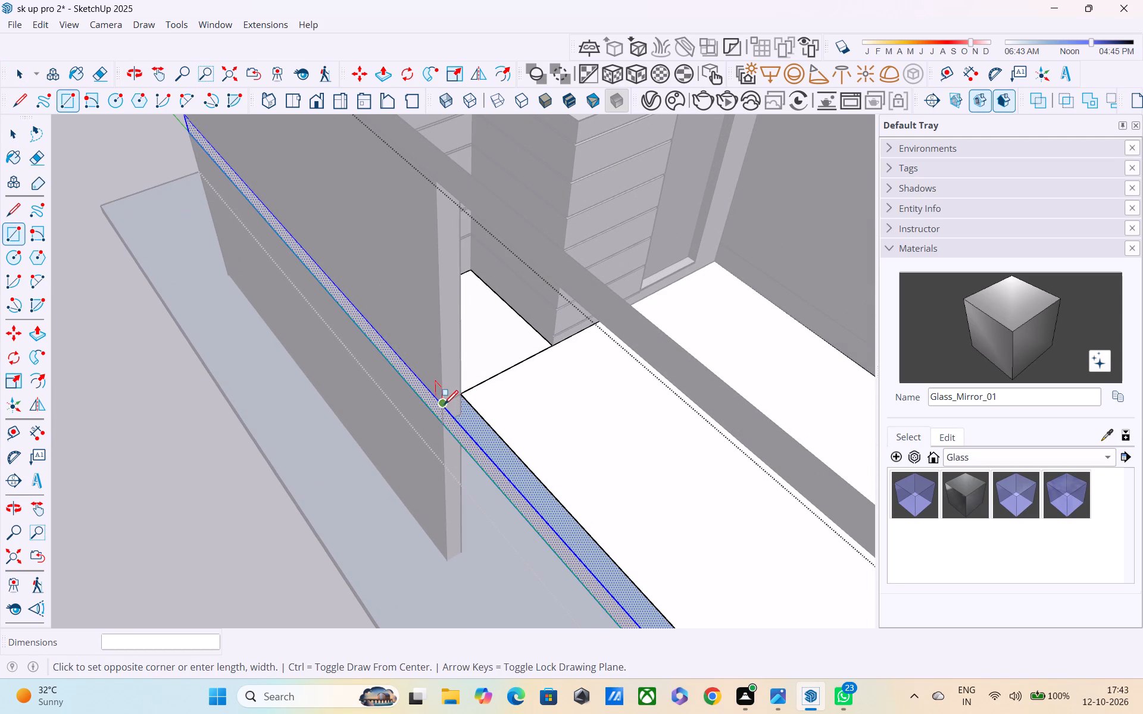
{"action": "scroll", "coordinate": [605, 506], "scroll_direction": "down", "scroll_amount": 3}
{"action": "middle_click_drag", "start_coordinate": [626, 509], "coordinate": [431, 465]}
{"action": "scroll", "coordinate": [429, 461], "scroll_direction": "down", "scroll_amount": 4}
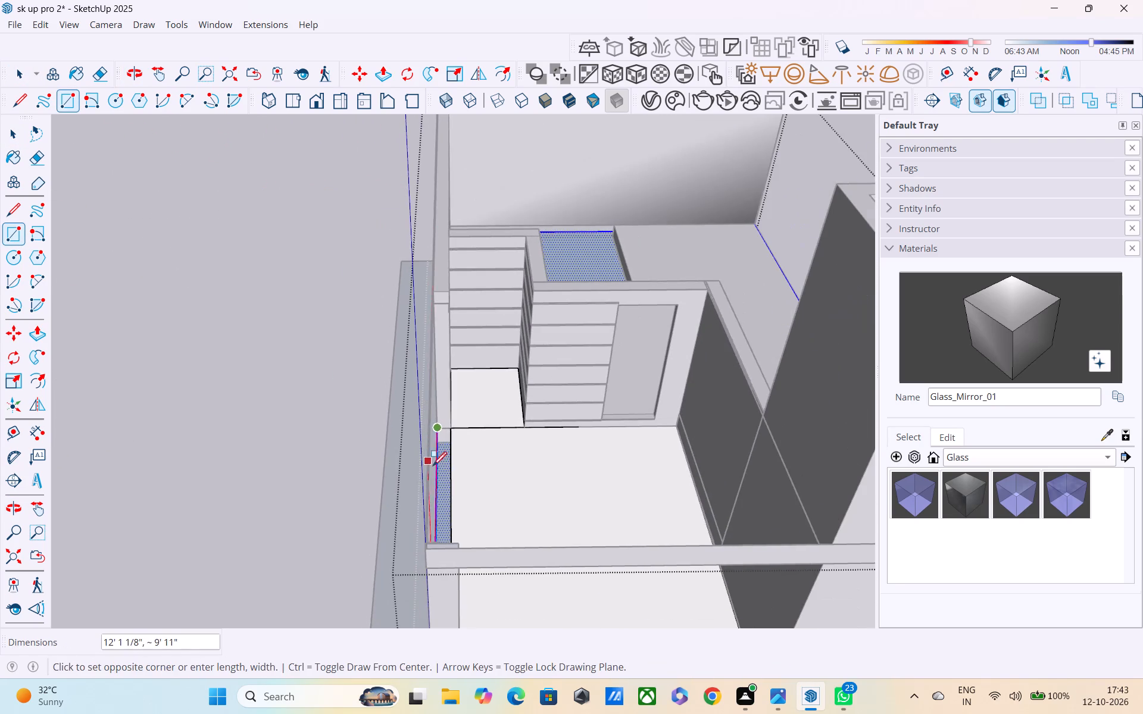
{"action": "middle_click_drag", "start_coordinate": [513, 517], "coordinate": [463, 413]}
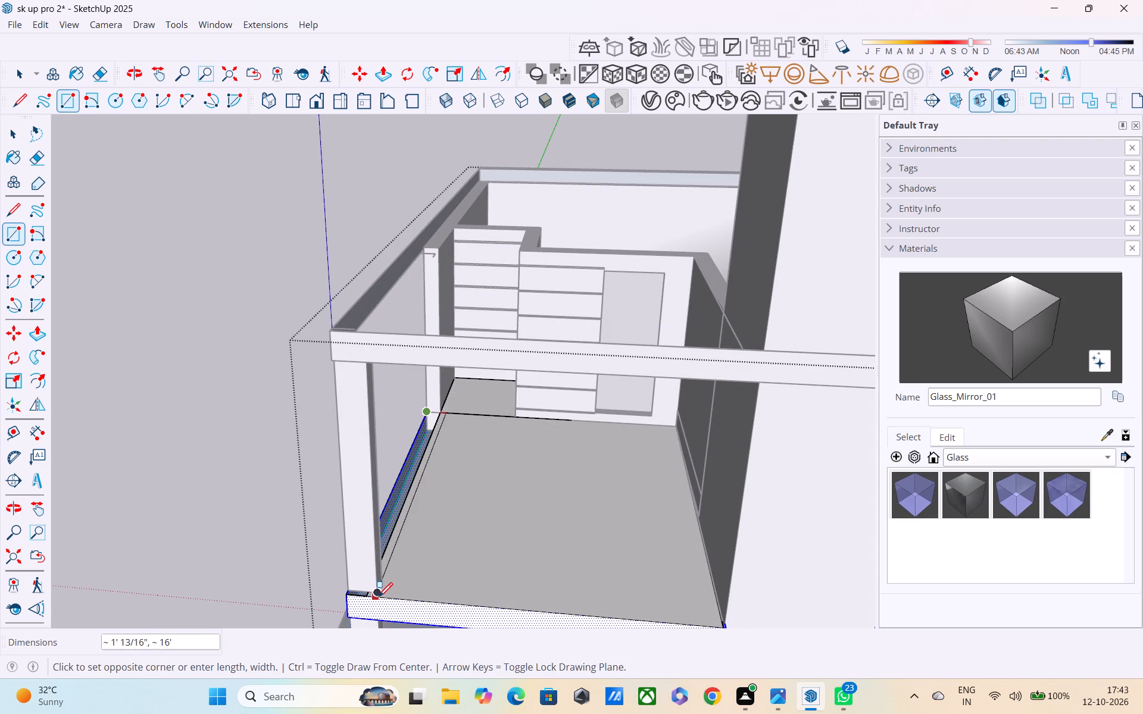
{"action": "left_click", "coordinate": [379, 598]}
{"action": "key", "text": "Escape"}
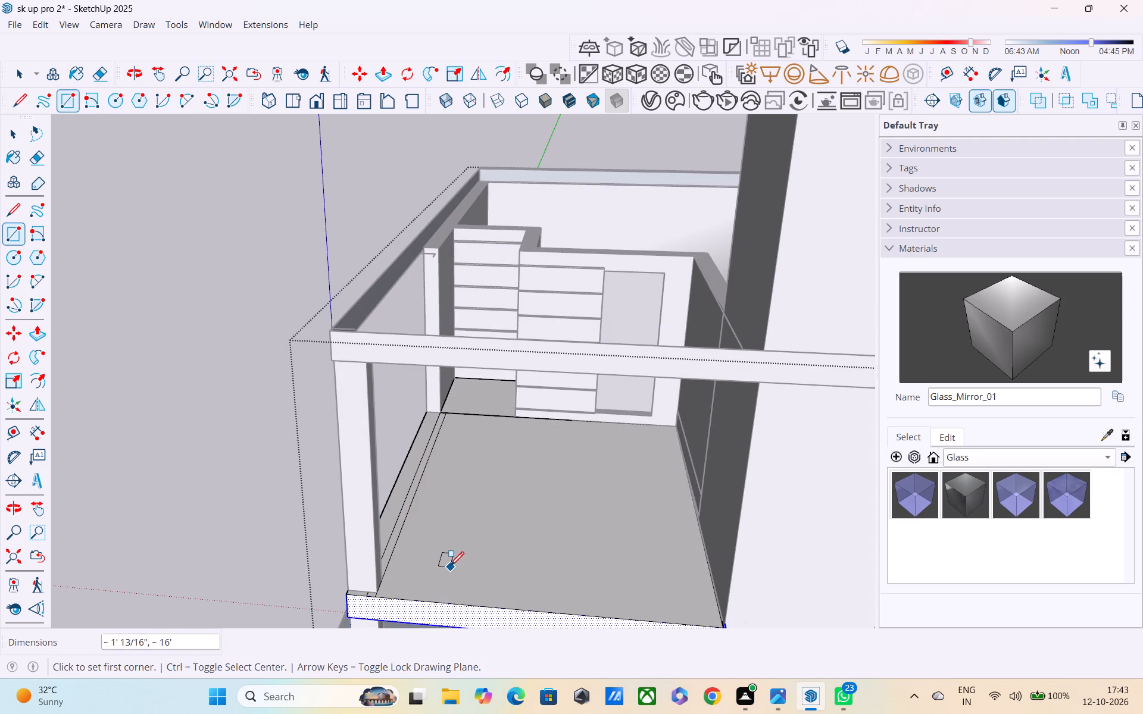
Erase the two redundant lines running lengthwise between the new strip and the bay's floor.
{"action": "key", "text": "space"}
{"action": "key", "text": "e"}
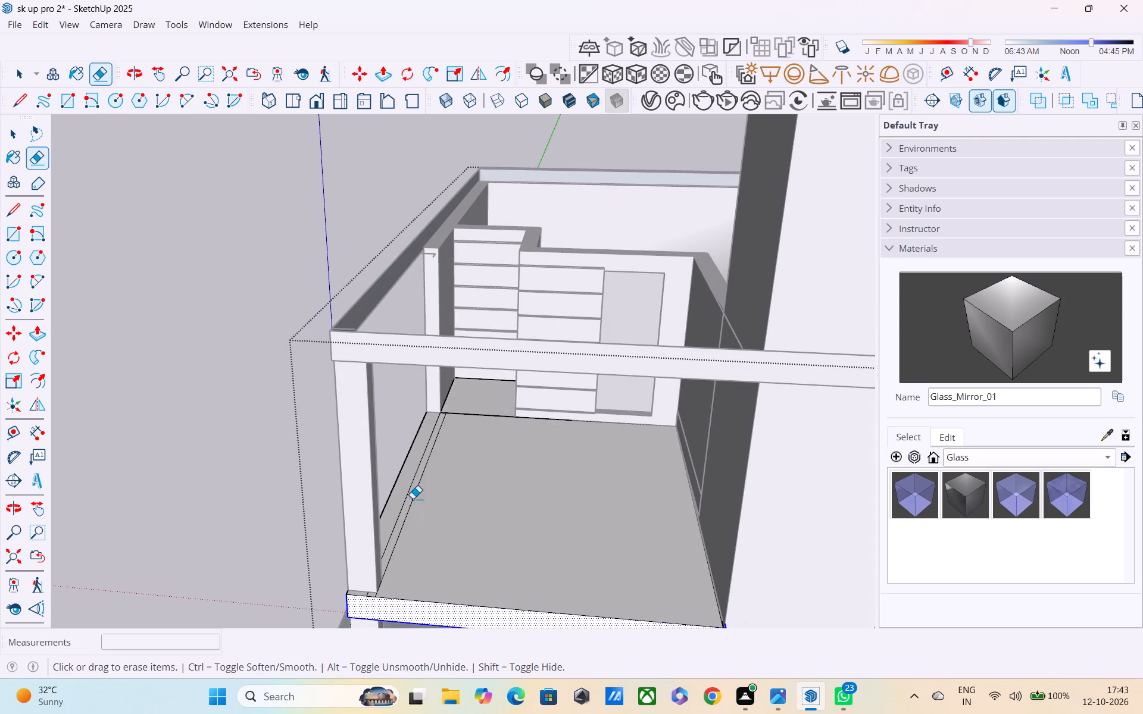
{"action": "left_click", "coordinate": [410, 491]}
{"action": "left_click", "coordinate": [412, 500]}
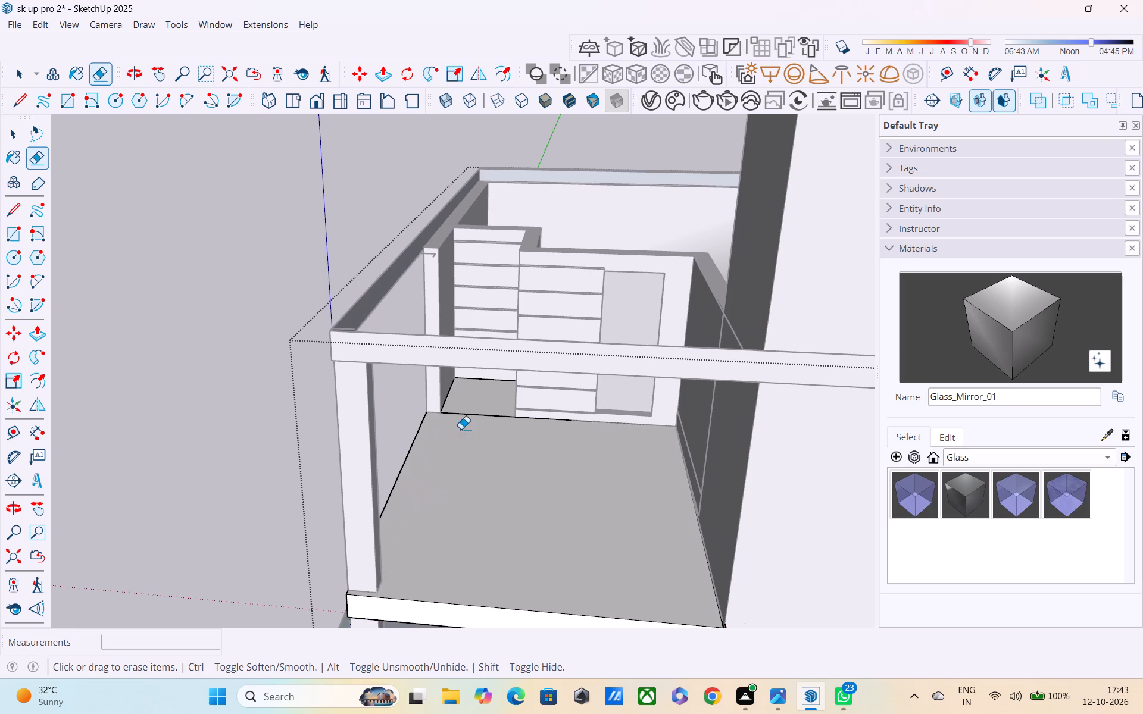
Examine the covered bay floor, edge beams and tall block from several sides of the building.
{"action": "scroll", "coordinate": [462, 433], "scroll_direction": "down", "scroll_amount": 4}
{"action": "middle_click_drag", "start_coordinate": [437, 496], "coordinate": [677, 456]}
{"action": "scroll", "coordinate": [642, 472], "scroll_direction": "up", "scroll_amount": 3}
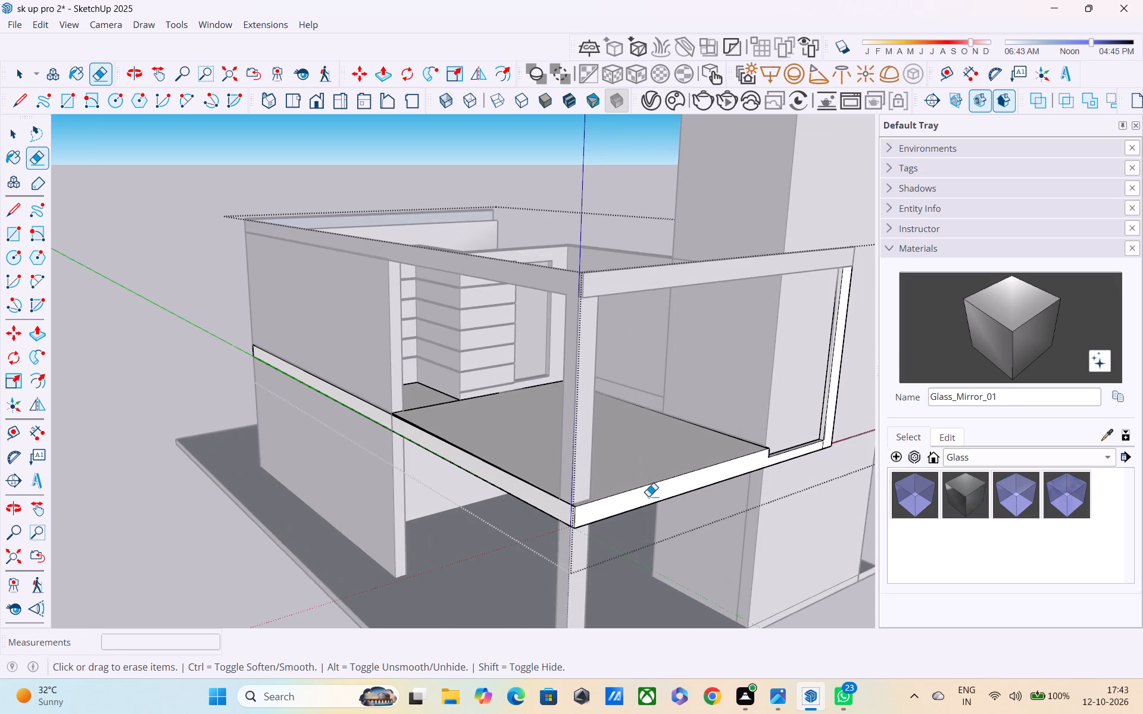
{"action": "middle_click_drag", "start_coordinate": [648, 496], "coordinate": [467, 471]}
{"action": "scroll", "coordinate": [498, 475], "scroll_direction": "down", "scroll_amount": 4}
{"action": "middle_click_drag", "start_coordinate": [737, 496], "coordinate": [609, 452]}
{"action": "scroll", "coordinate": [614, 452], "scroll_direction": "down", "scroll_amount": 2}
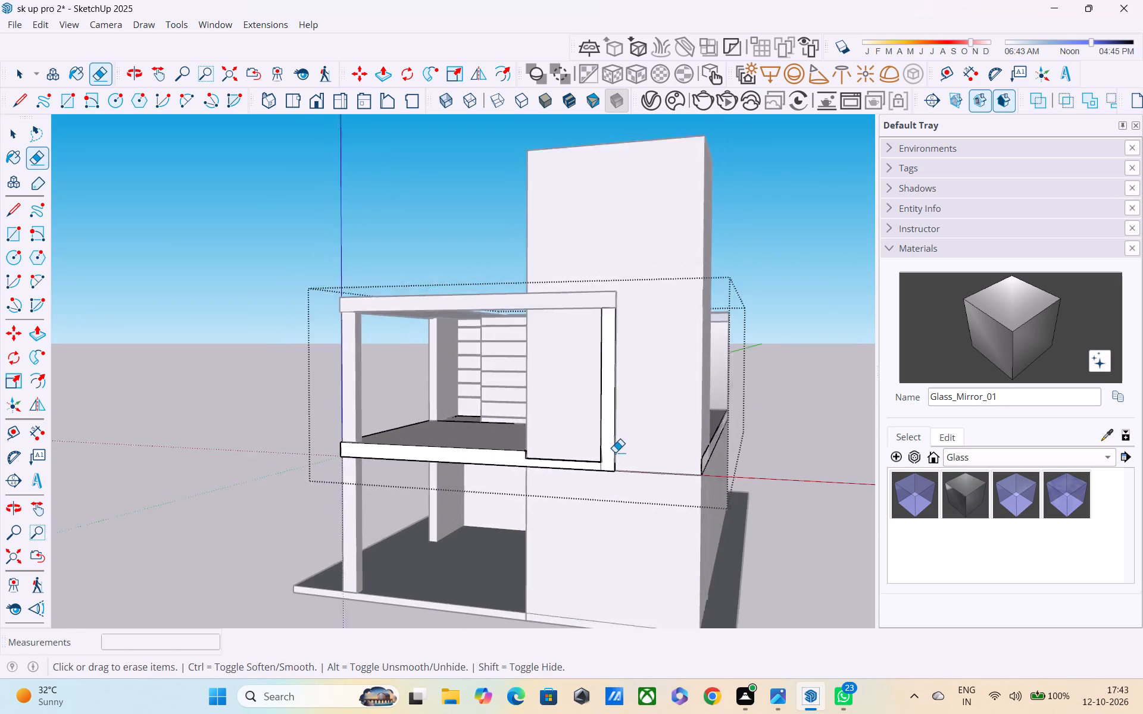
{"action": "scroll", "coordinate": [615, 452], "scroll_direction": "down", "scroll_amount": 1}
{"action": "middle_click_drag", "start_coordinate": [719, 454], "coordinate": [403, 471]}
{"action": "scroll", "coordinate": [494, 456], "scroll_direction": "down", "scroll_amount": 4}
{"action": "key", "text": "space"}
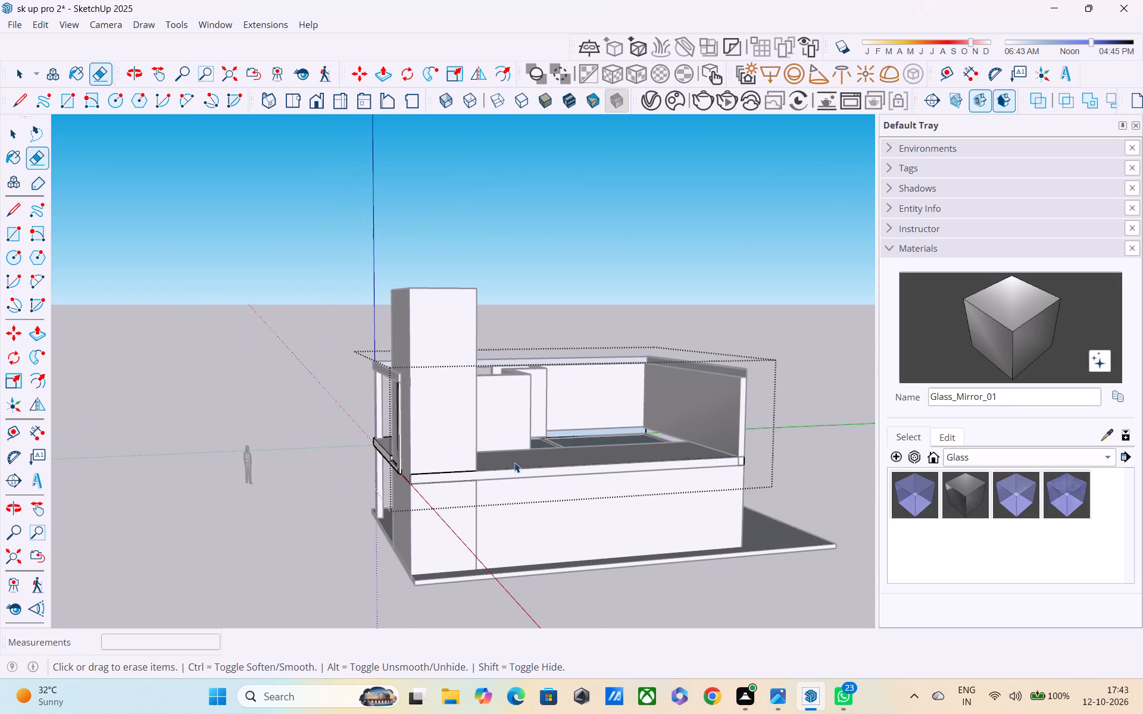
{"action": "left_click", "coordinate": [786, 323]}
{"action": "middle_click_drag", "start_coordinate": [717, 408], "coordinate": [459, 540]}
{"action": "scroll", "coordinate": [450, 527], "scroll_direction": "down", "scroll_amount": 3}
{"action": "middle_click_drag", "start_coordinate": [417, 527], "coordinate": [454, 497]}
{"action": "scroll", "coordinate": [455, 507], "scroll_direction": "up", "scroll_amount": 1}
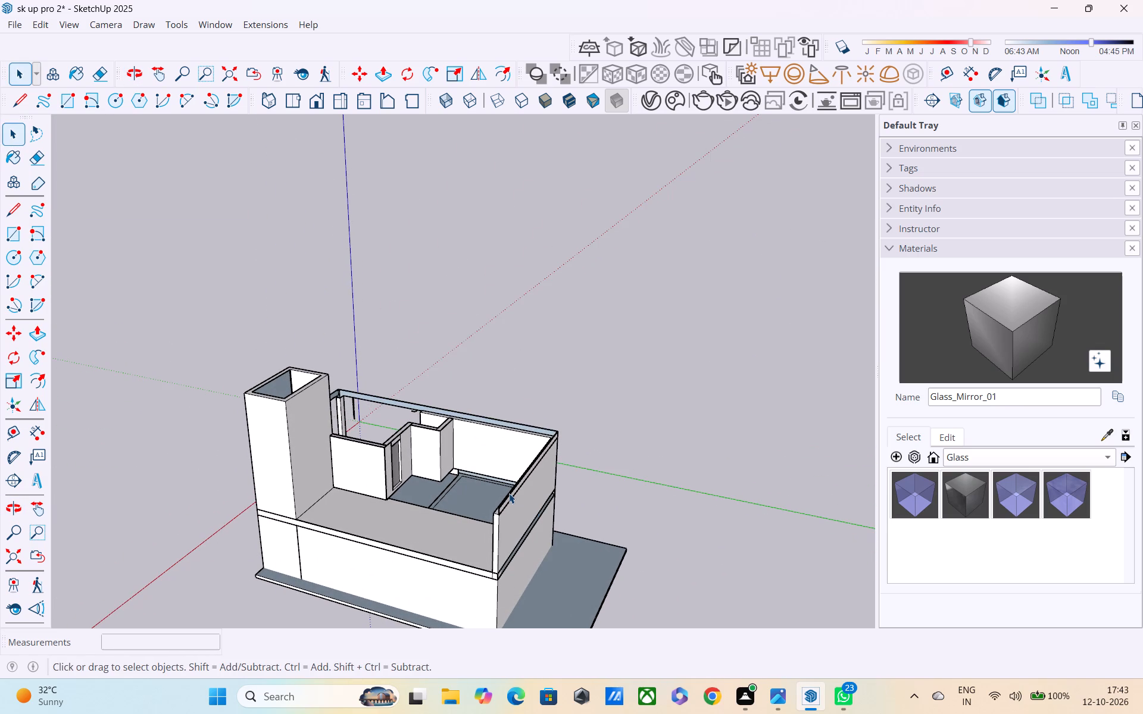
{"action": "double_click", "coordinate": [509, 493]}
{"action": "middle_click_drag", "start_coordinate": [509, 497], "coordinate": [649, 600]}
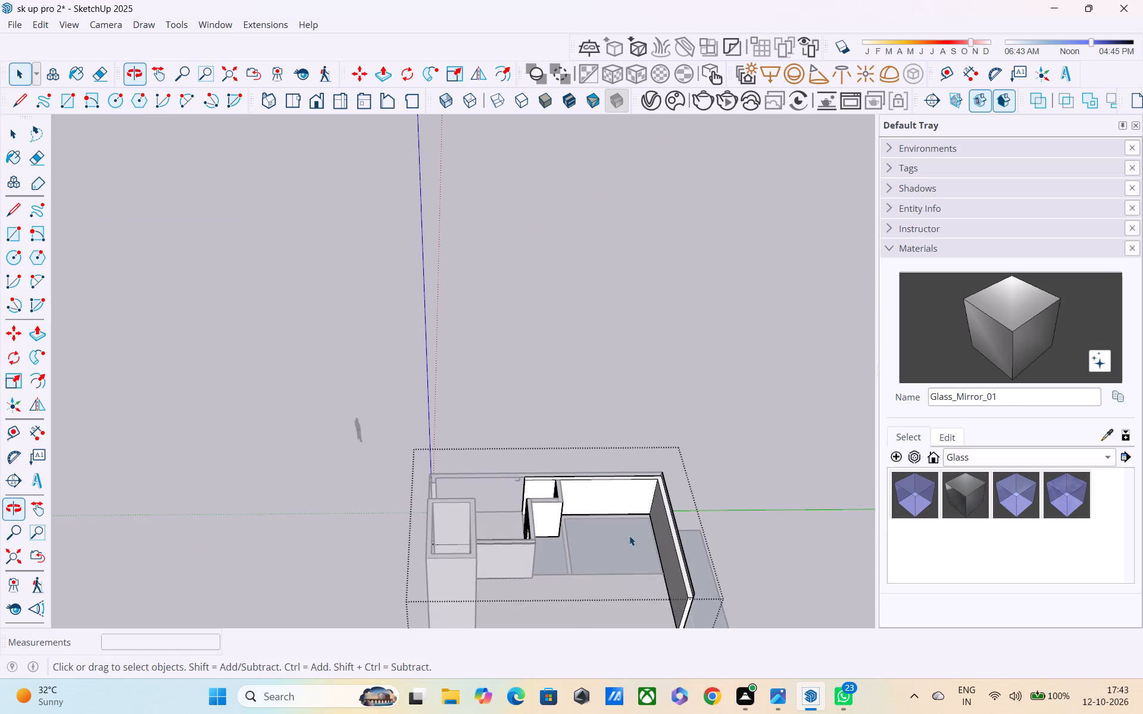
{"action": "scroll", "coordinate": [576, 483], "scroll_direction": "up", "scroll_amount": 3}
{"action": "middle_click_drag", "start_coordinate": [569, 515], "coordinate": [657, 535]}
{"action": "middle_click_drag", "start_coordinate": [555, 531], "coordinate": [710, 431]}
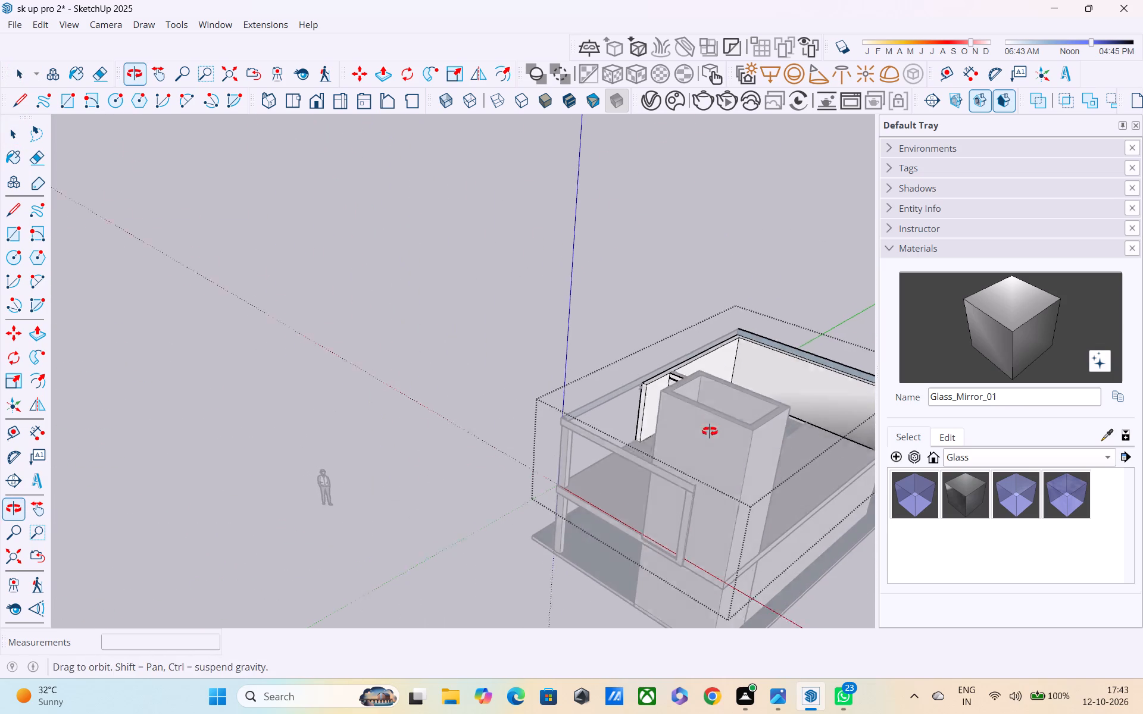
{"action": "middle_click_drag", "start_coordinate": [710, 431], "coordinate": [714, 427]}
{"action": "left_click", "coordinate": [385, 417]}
Inside the upper edge beams' group, draw a roof rectangle about 31' 10" by 13' 3" from the beams' far corner to the tall block.
{"action": "triple_click", "coordinate": [579, 406]}
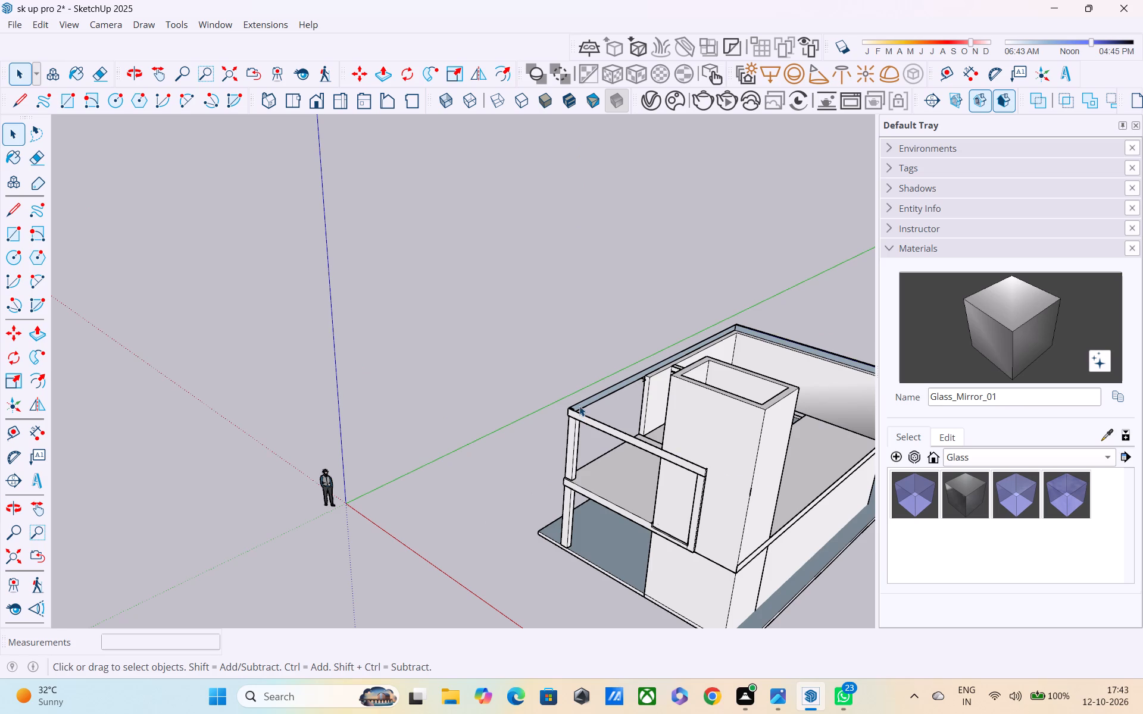
{"action": "middle_click_drag", "start_coordinate": [592, 428], "coordinate": [152, 508]}
{"action": "middle_click_drag", "start_coordinate": [157, 502], "coordinate": [277, 509]}
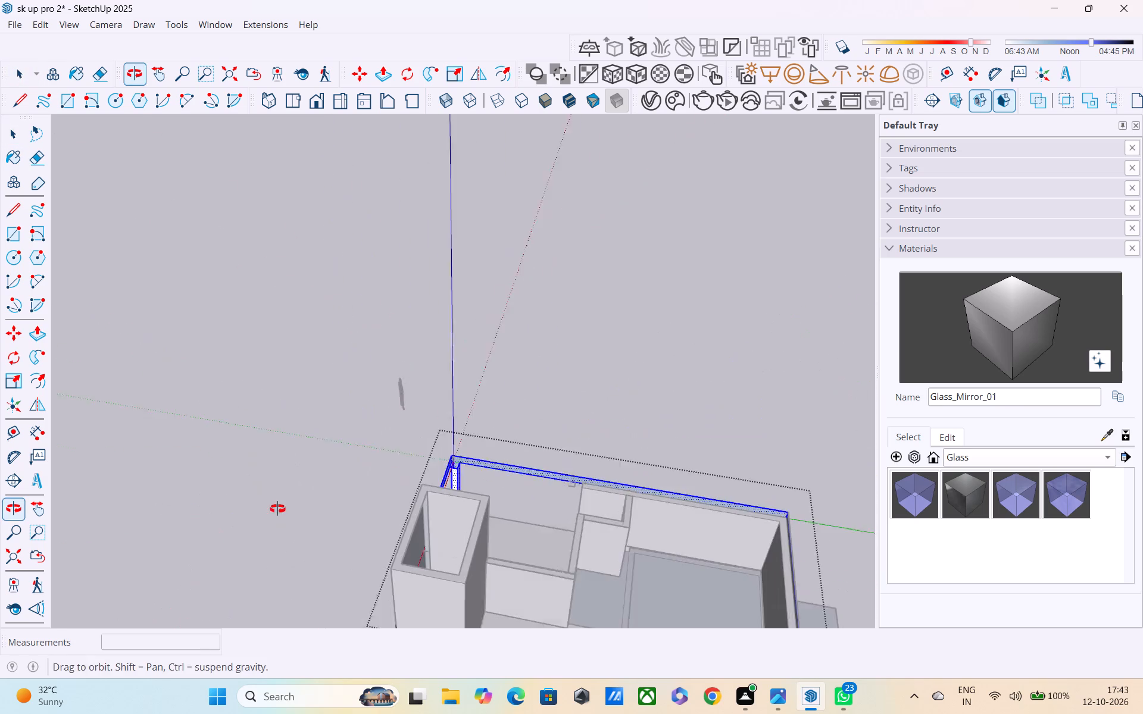
{"action": "middle_click_drag", "start_coordinate": [277, 509], "coordinate": [295, 501]}
{"action": "middle_click_drag", "start_coordinate": [417, 502], "coordinate": [0, 496]}
{"action": "scroll", "coordinate": [46, 493], "scroll_direction": "down", "scroll_amount": 2}
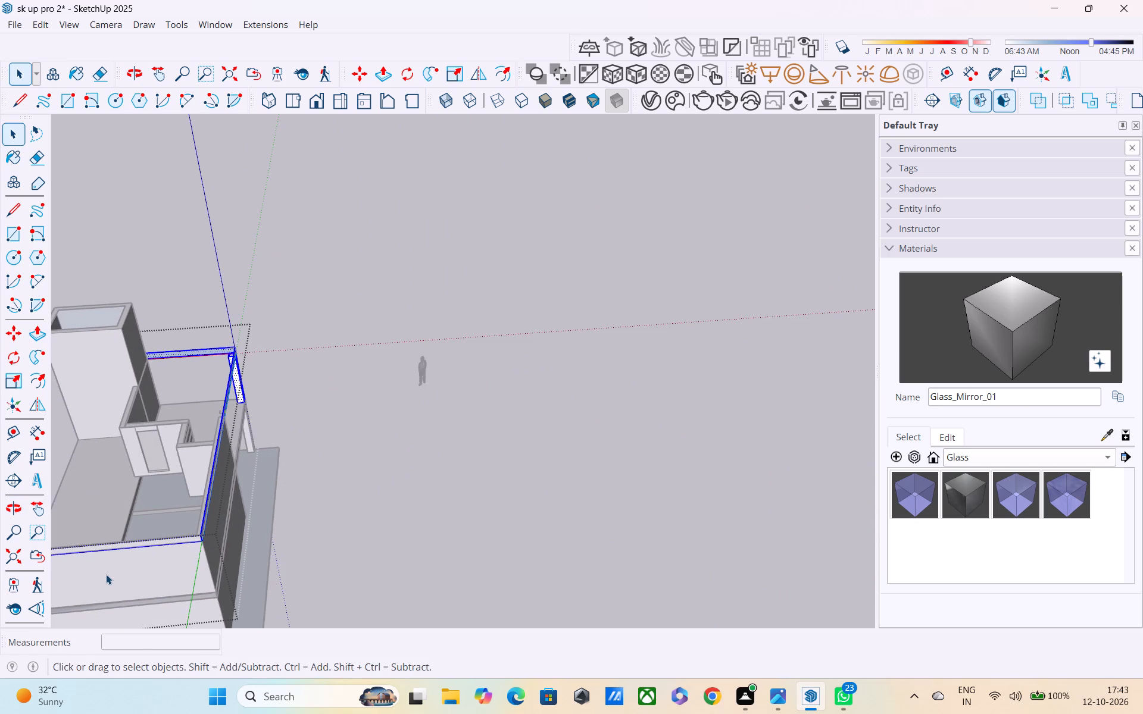
{"action": "key", "text": "r"}
{"action": "scroll", "coordinate": [152, 488], "scroll_direction": "down", "scroll_amount": 3}
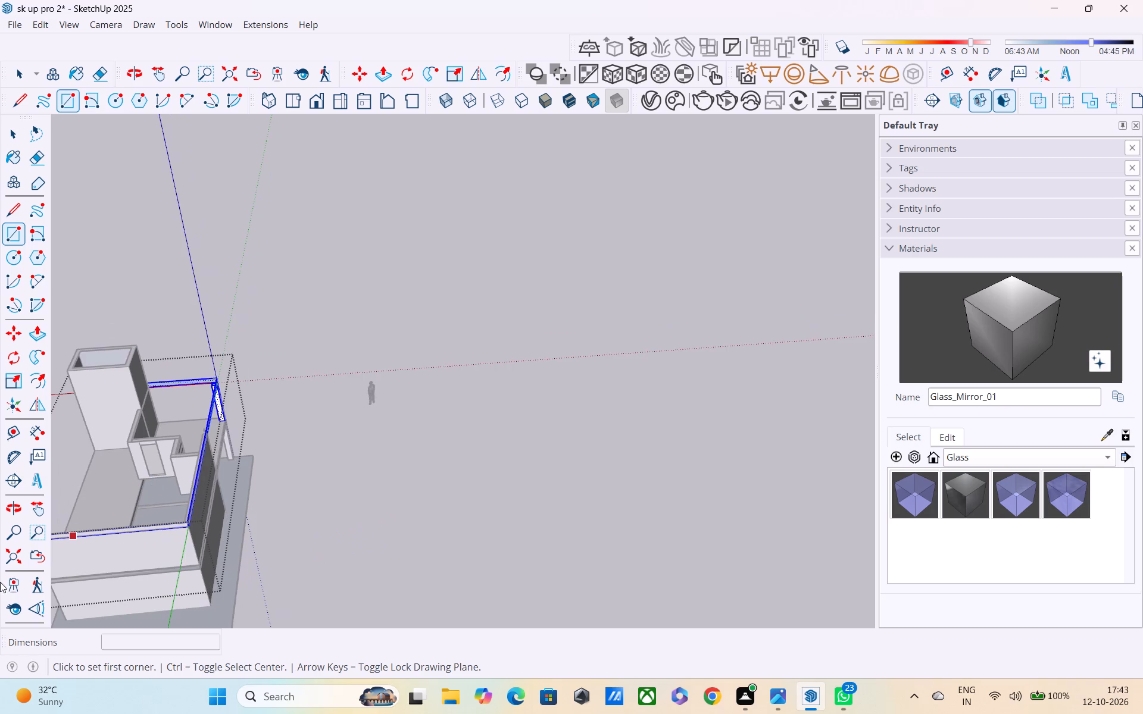
{"action": "middle_click_drag", "start_coordinate": [24, 583], "coordinate": [366, 471]}
{"action": "scroll", "coordinate": [0, 521], "scroll_direction": "down", "scroll_amount": 3}
{"action": "scroll", "coordinate": [0, 713], "scroll_direction": "down", "scroll_amount": 1}
{"action": "middle_click_drag", "start_coordinate": [271, 480], "coordinate": [777, 356]}
{"action": "scroll", "coordinate": [783, 373], "scroll_direction": "up", "scroll_amount": 5}
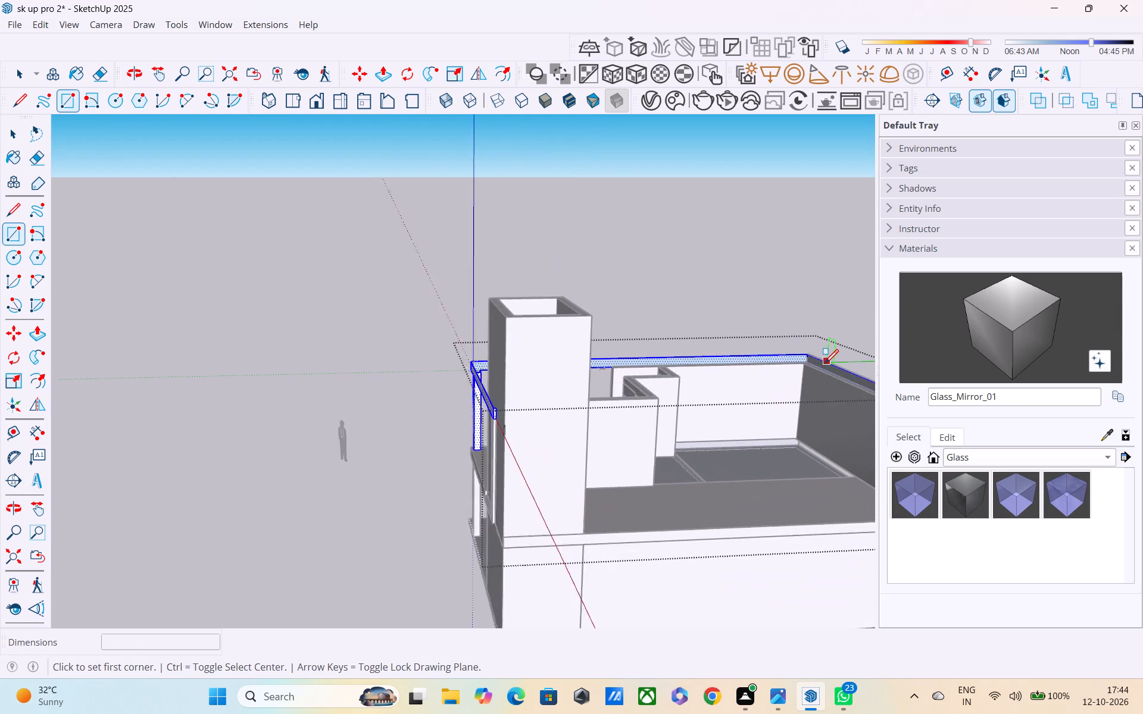
{"action": "left_click", "coordinate": [810, 362]}
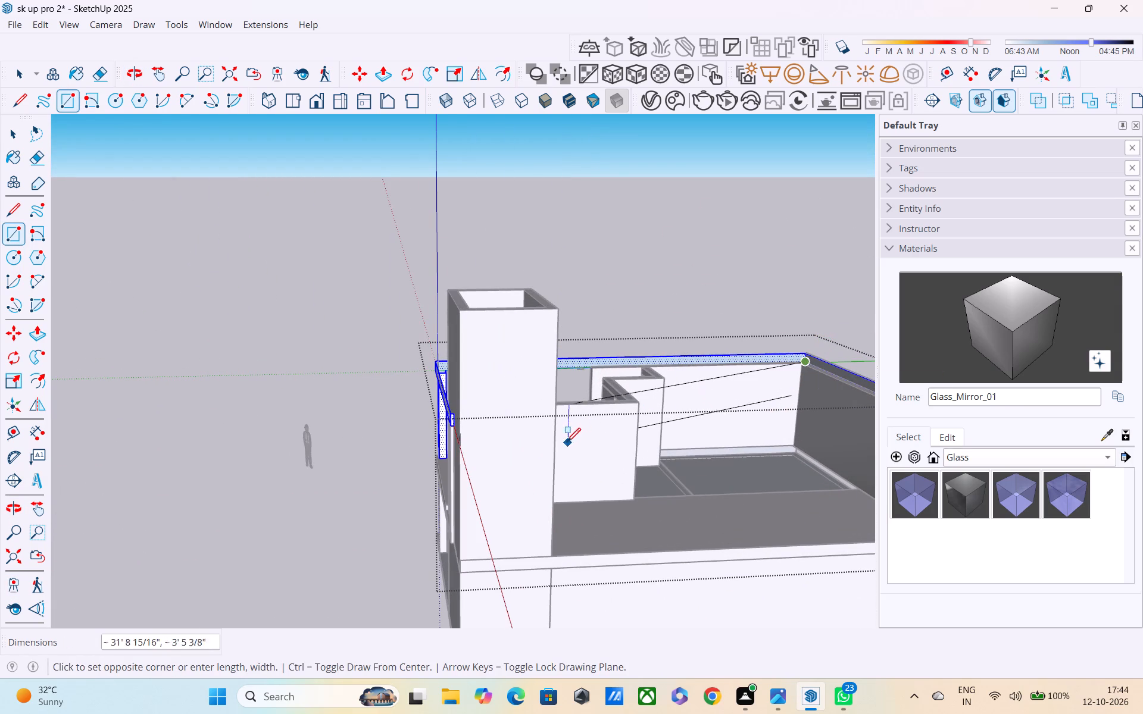
{"action": "middle_click_drag", "start_coordinate": [555, 441], "coordinate": [330, 446]}
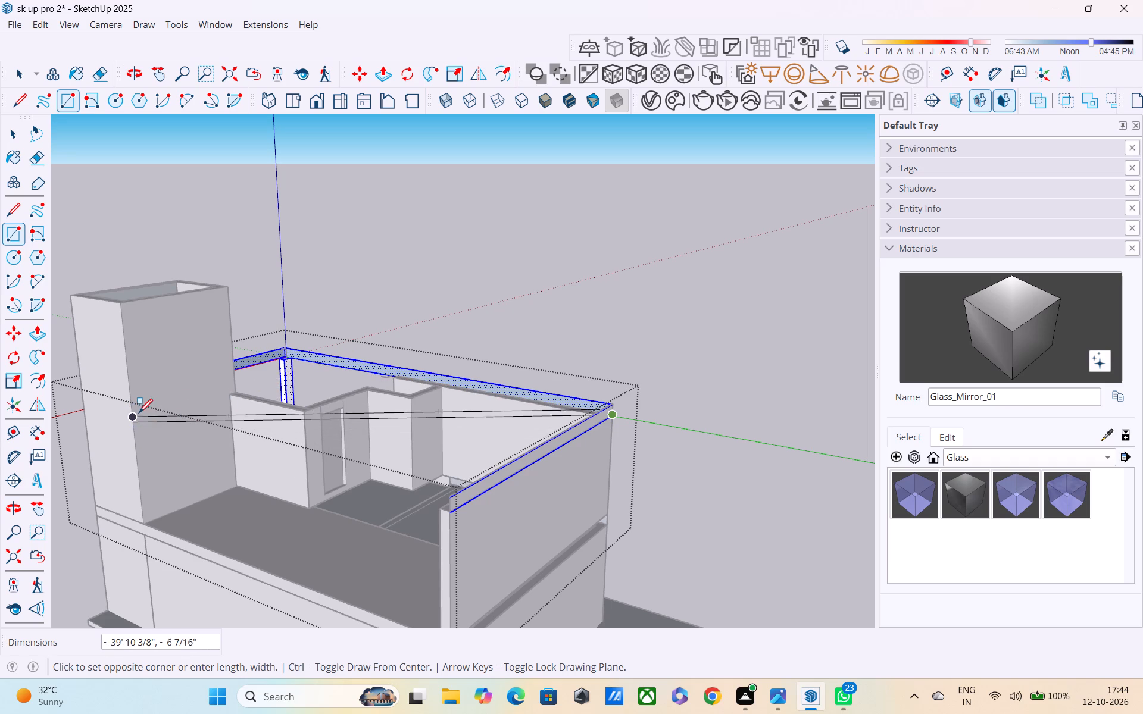
{"action": "middle_click_drag", "start_coordinate": [163, 418], "coordinate": [398, 340]}
{"action": "scroll", "coordinate": [413, 334], "scroll_direction": "down", "scroll_amount": 4}
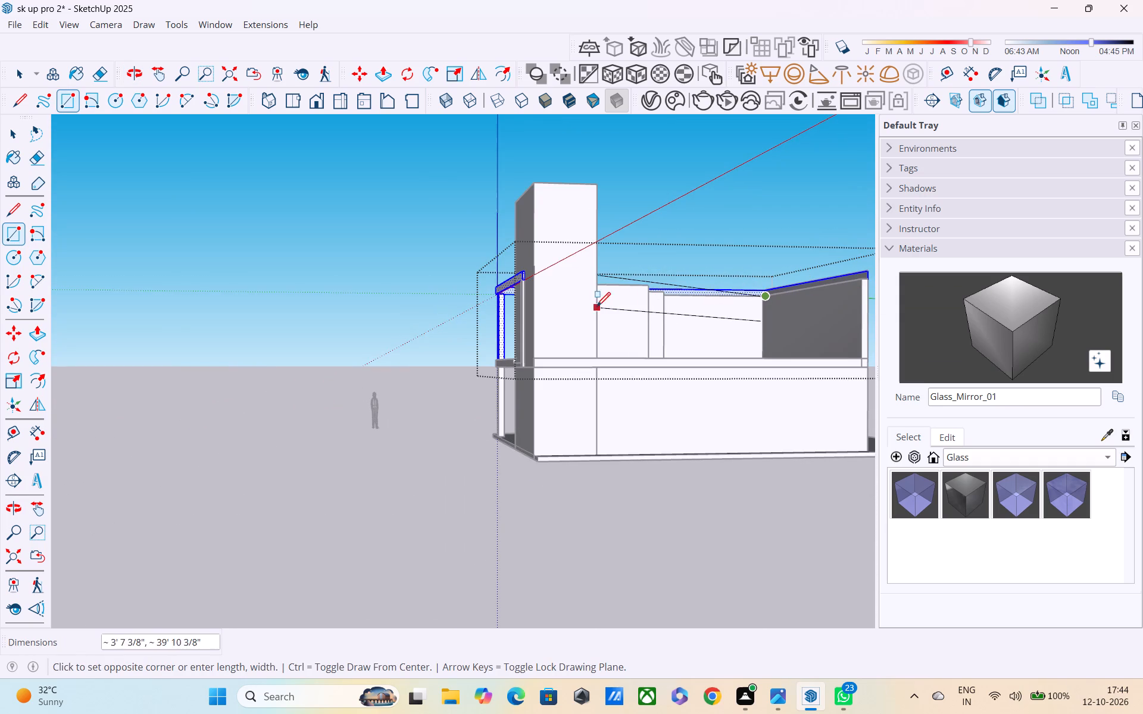
{"action": "middle_click_drag", "start_coordinate": [594, 283], "coordinate": [374, 353]}
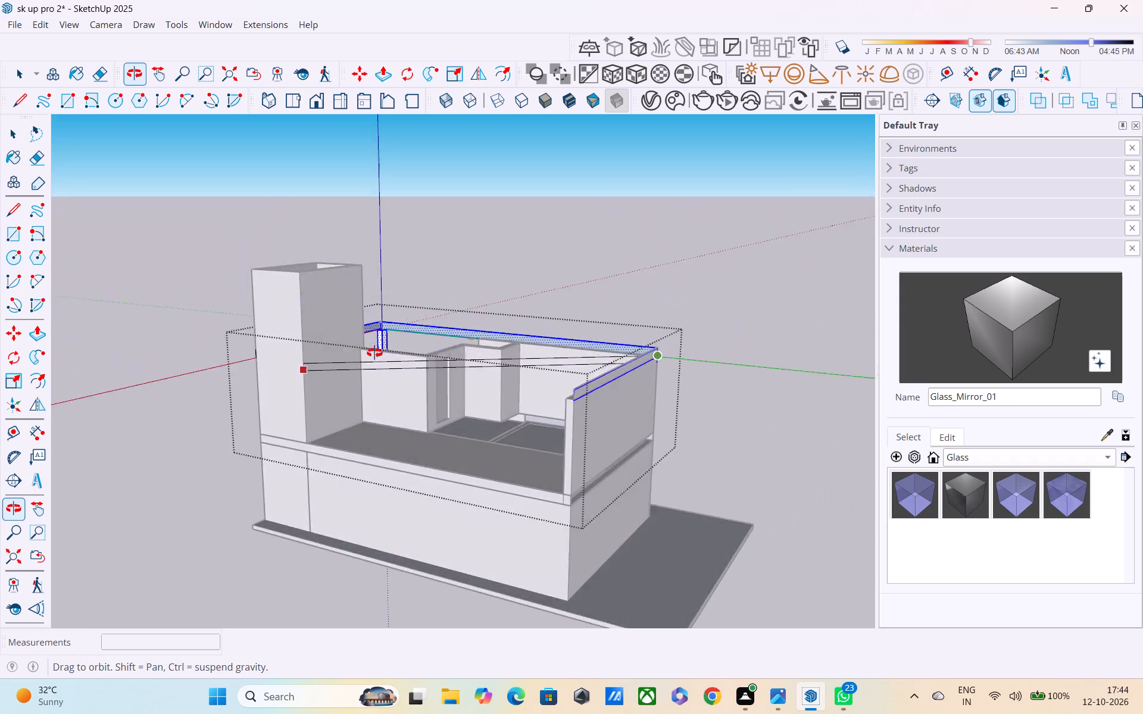
{"action": "middle_click_drag", "start_coordinate": [374, 353], "coordinate": [164, 470]}
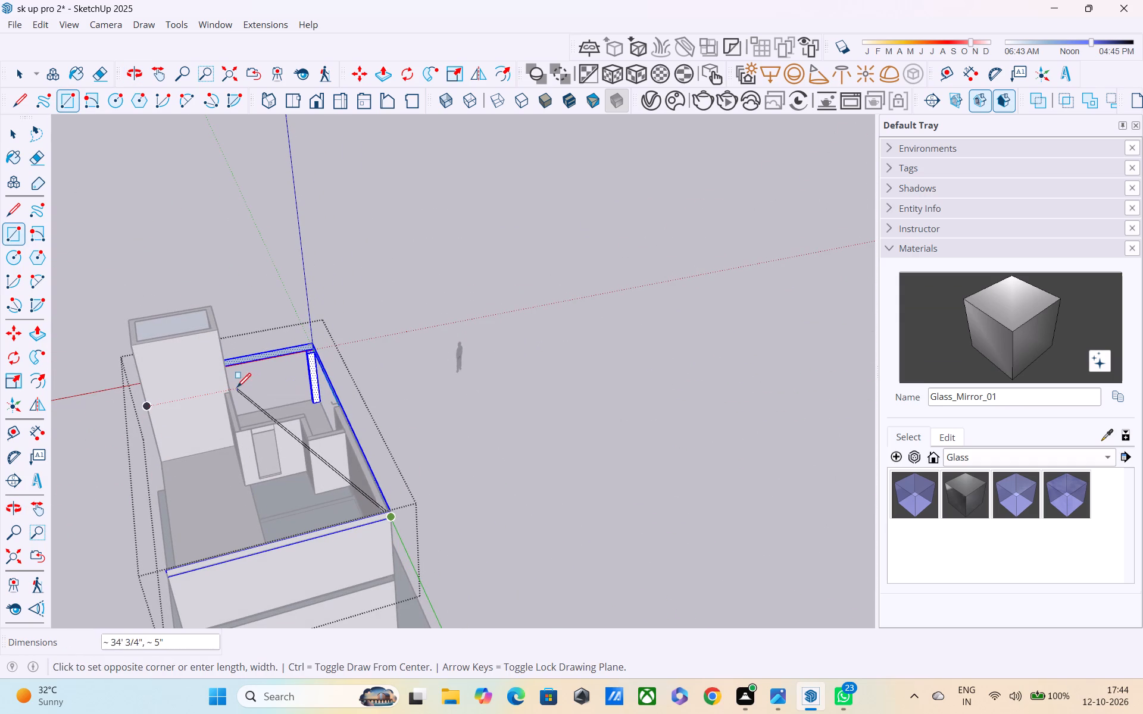
{"action": "left_click", "coordinate": [229, 389]}
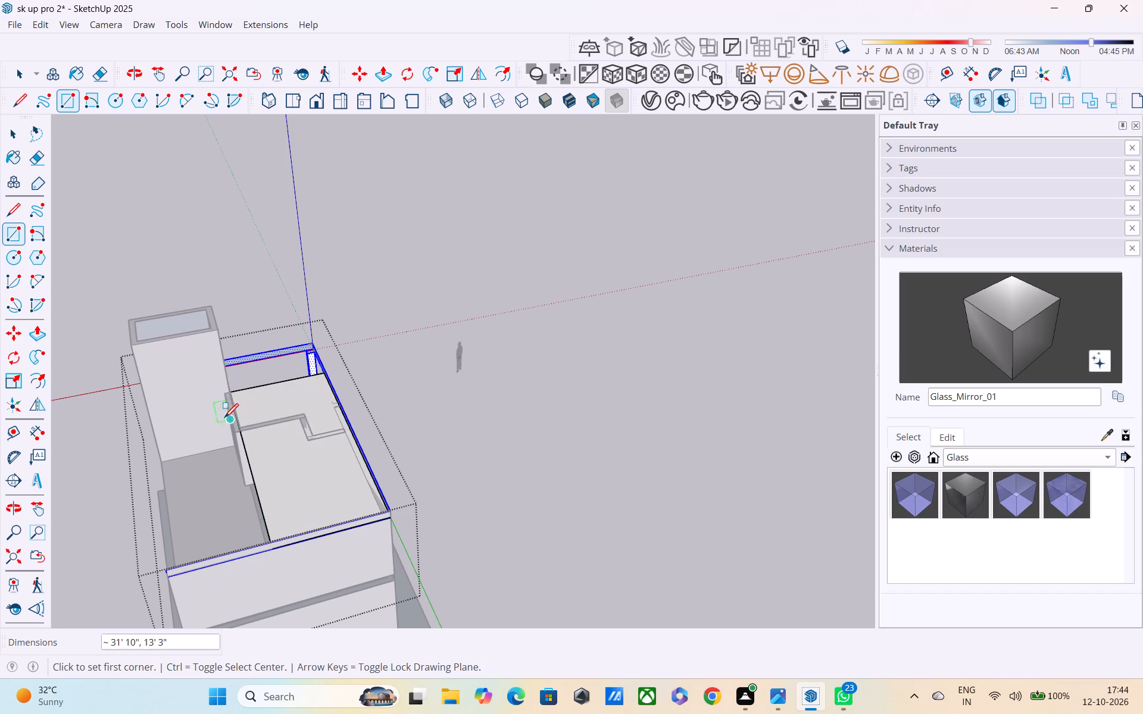
Push/Pull the new roof rectangle up about 11" so its top is level with the edge beams.
{"action": "middle_click_drag", "start_coordinate": [227, 427], "coordinate": [150, 411]}
{"action": "key", "text": "Escape"}
{"action": "key", "text": "space"}
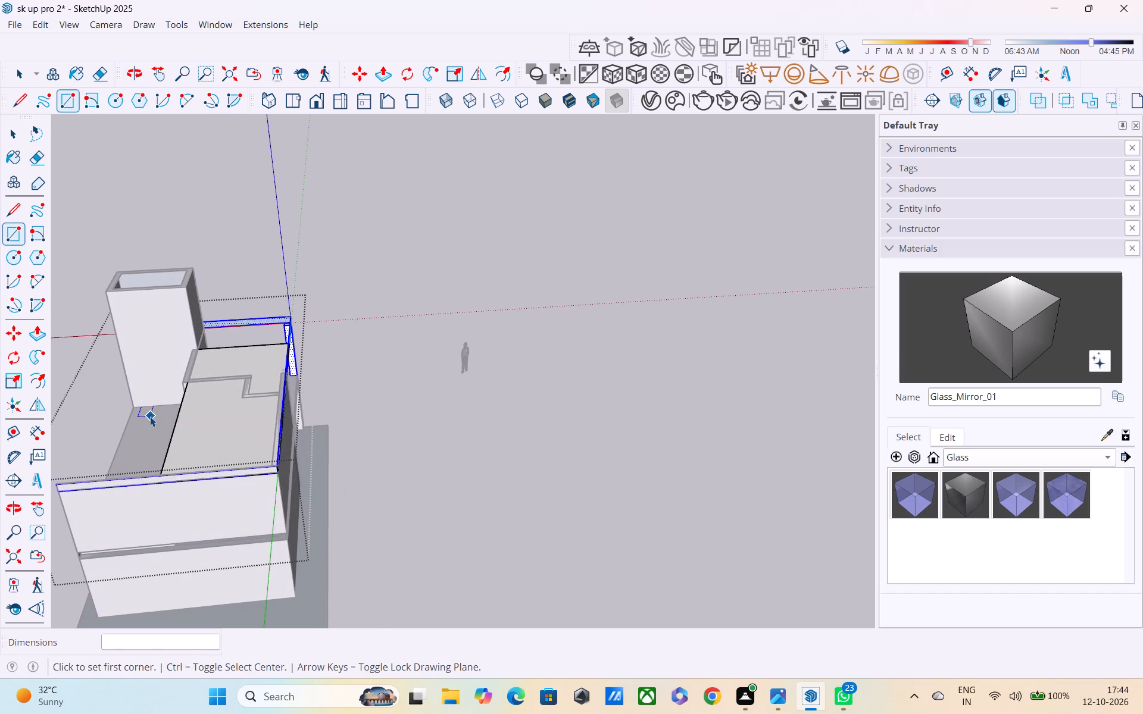
{"action": "key", "text": "p"}
{"action": "left_click", "coordinate": [248, 413]}
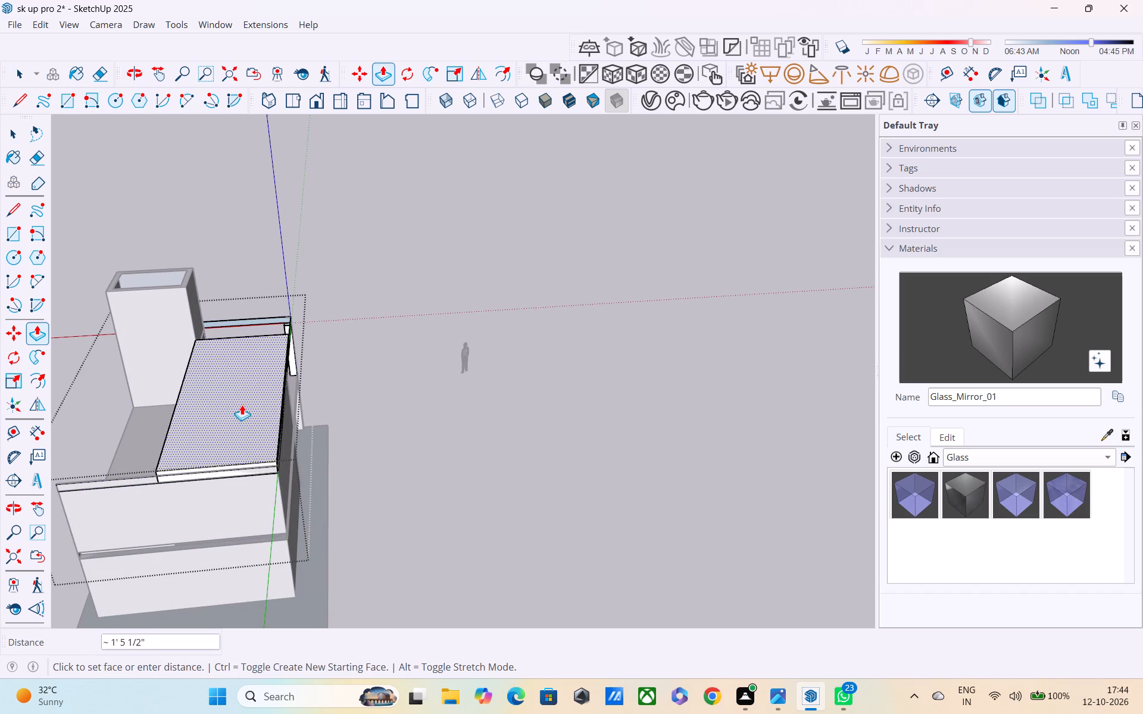
{"action": "middle_click_drag", "start_coordinate": [242, 409], "coordinate": [251, 351]}
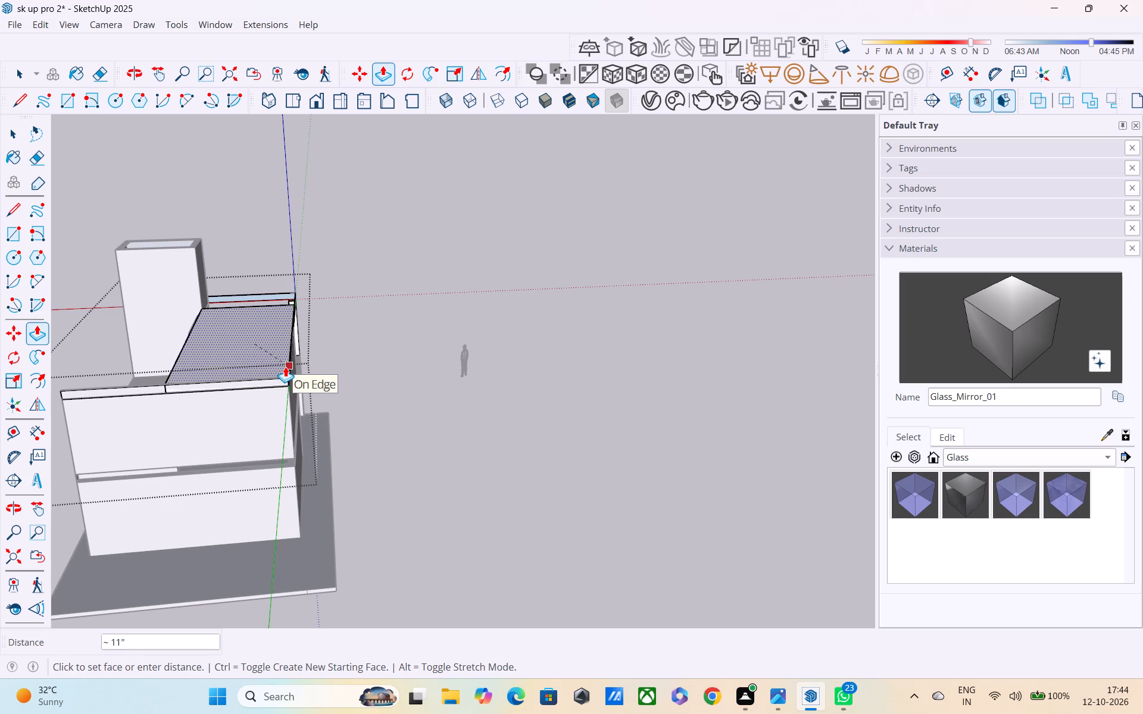
{"action": "left_click", "coordinate": [285, 367]}
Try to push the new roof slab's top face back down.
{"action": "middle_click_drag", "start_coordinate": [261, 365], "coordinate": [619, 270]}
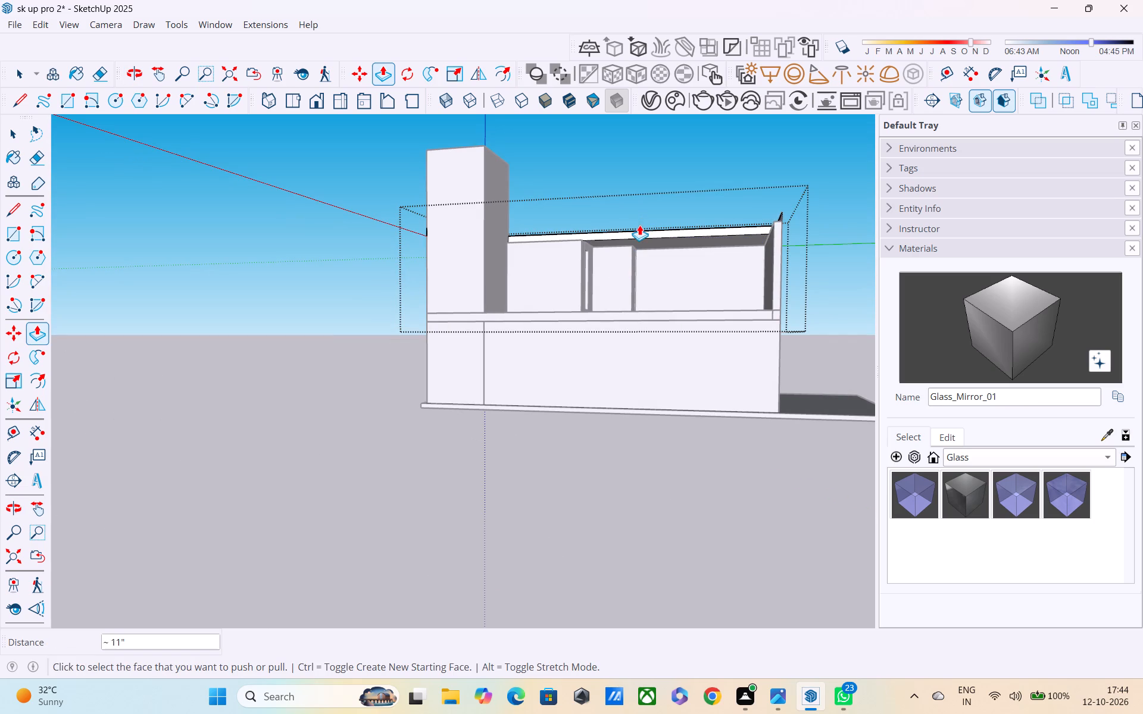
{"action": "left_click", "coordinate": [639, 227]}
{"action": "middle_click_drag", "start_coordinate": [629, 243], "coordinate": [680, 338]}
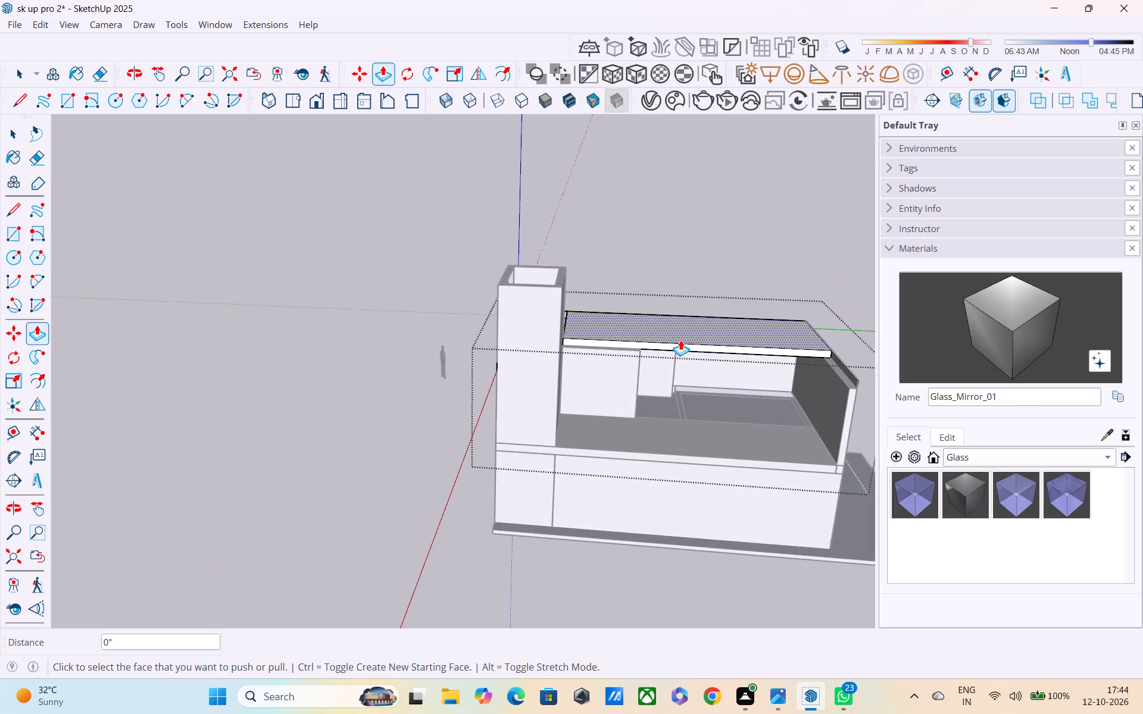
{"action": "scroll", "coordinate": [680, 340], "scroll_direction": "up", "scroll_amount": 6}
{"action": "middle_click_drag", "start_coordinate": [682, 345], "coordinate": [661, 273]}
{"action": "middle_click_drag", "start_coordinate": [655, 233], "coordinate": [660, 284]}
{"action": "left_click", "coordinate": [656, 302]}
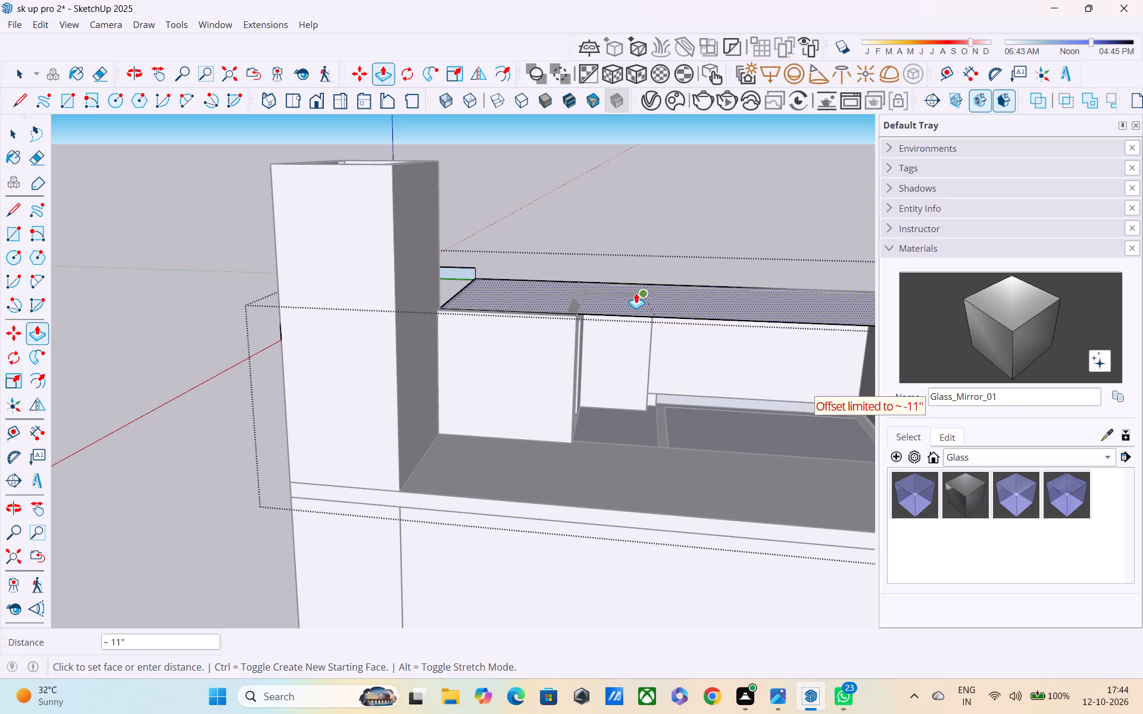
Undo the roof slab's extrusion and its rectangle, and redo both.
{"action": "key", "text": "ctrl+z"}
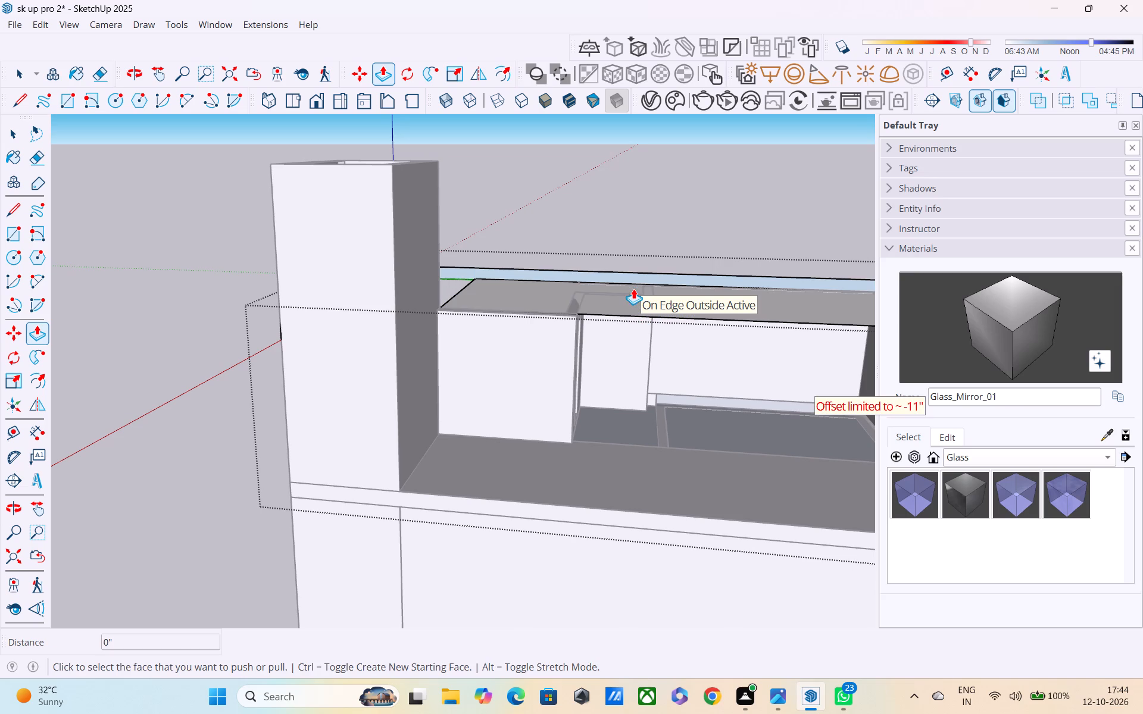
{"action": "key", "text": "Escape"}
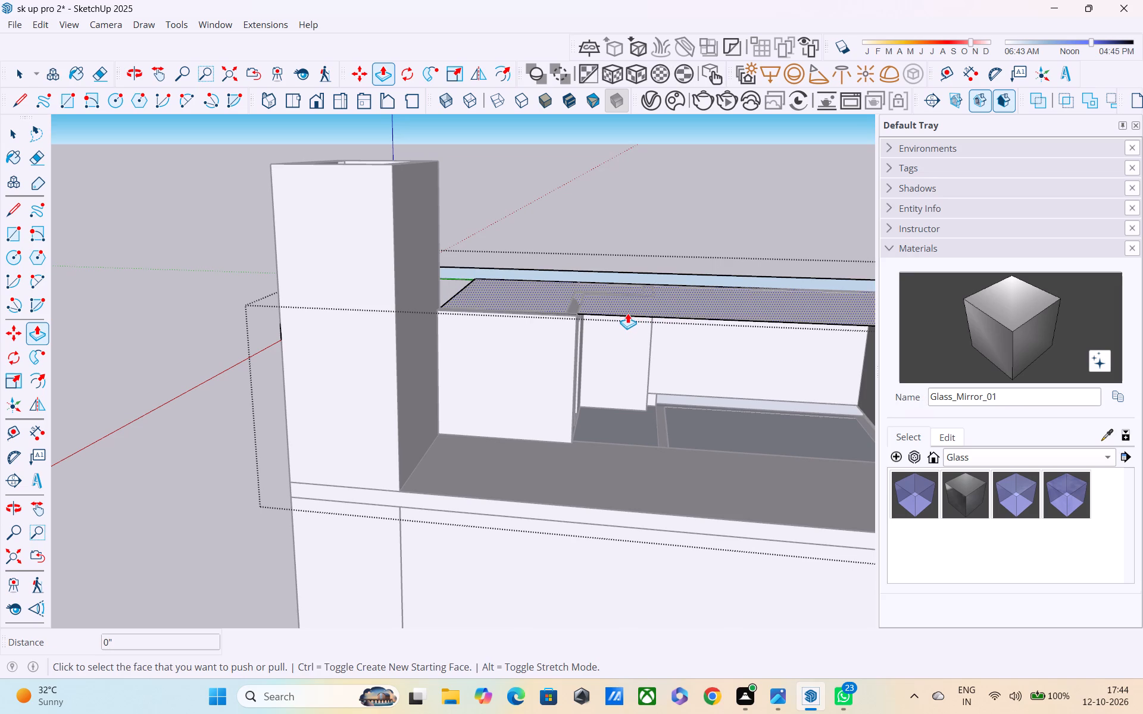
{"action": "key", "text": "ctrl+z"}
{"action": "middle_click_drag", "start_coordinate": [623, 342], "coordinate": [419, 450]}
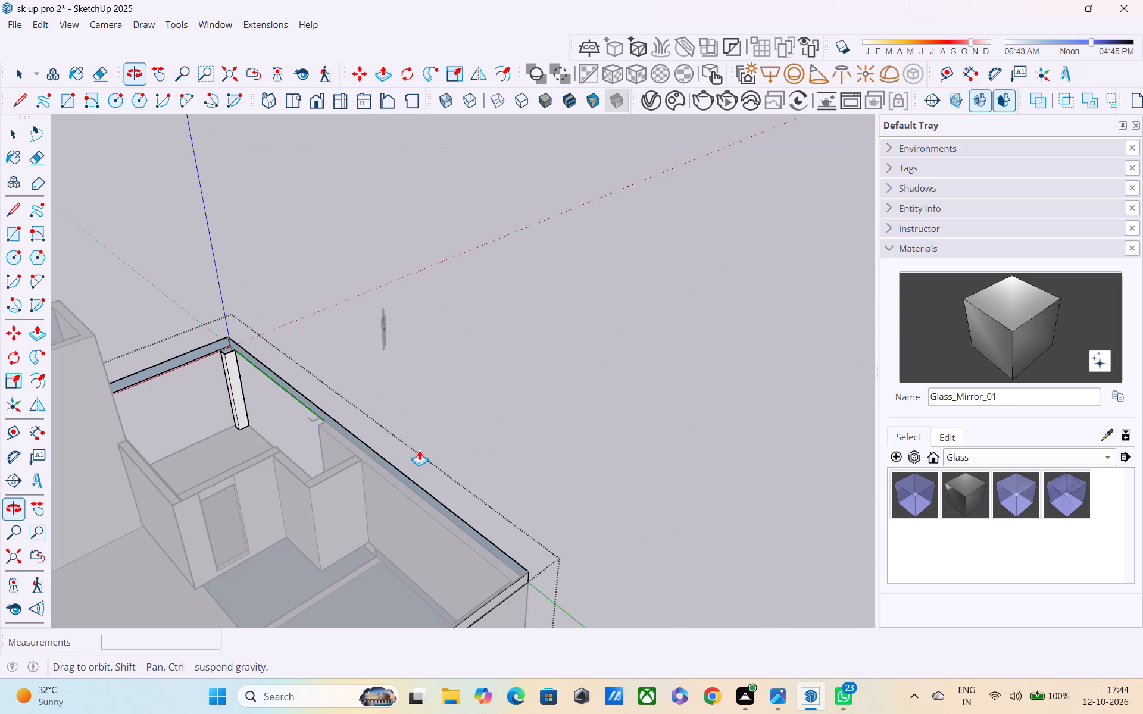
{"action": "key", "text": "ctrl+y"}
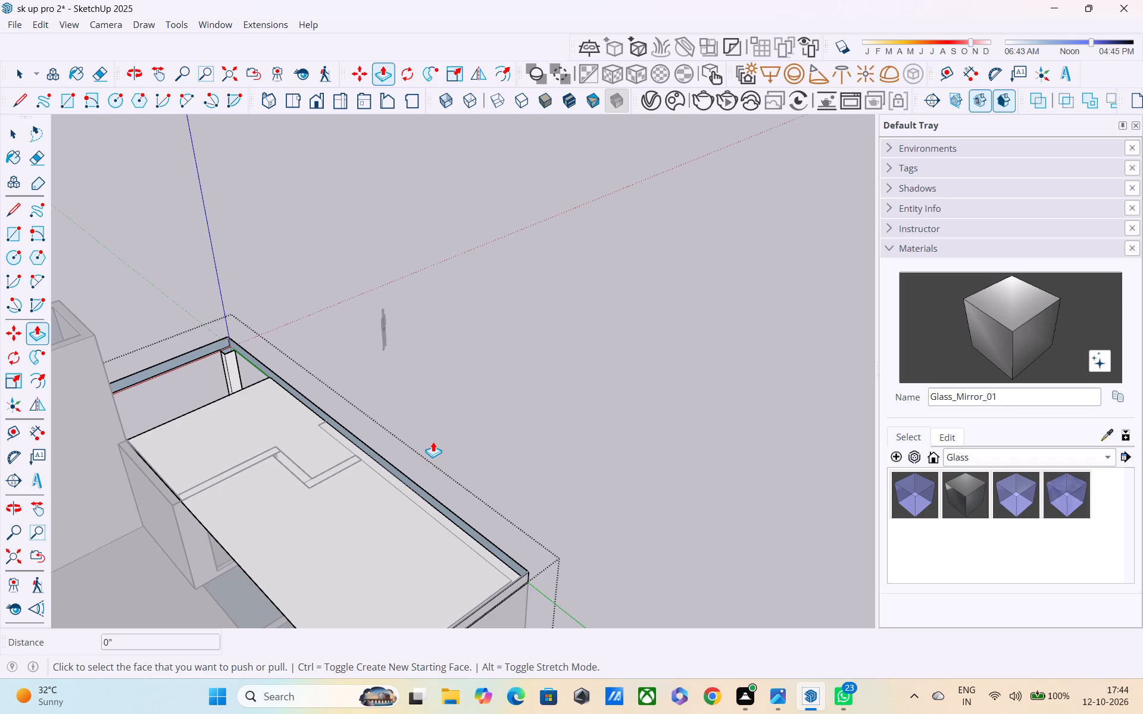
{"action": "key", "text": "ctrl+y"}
Extend the roof slab's short end face across the open bay to meet the edge beam on the columns.
{"action": "scroll", "coordinate": [436, 456], "scroll_direction": "down", "scroll_amount": 2}
{"action": "middle_click_drag", "start_coordinate": [399, 510], "coordinate": [487, 449]}
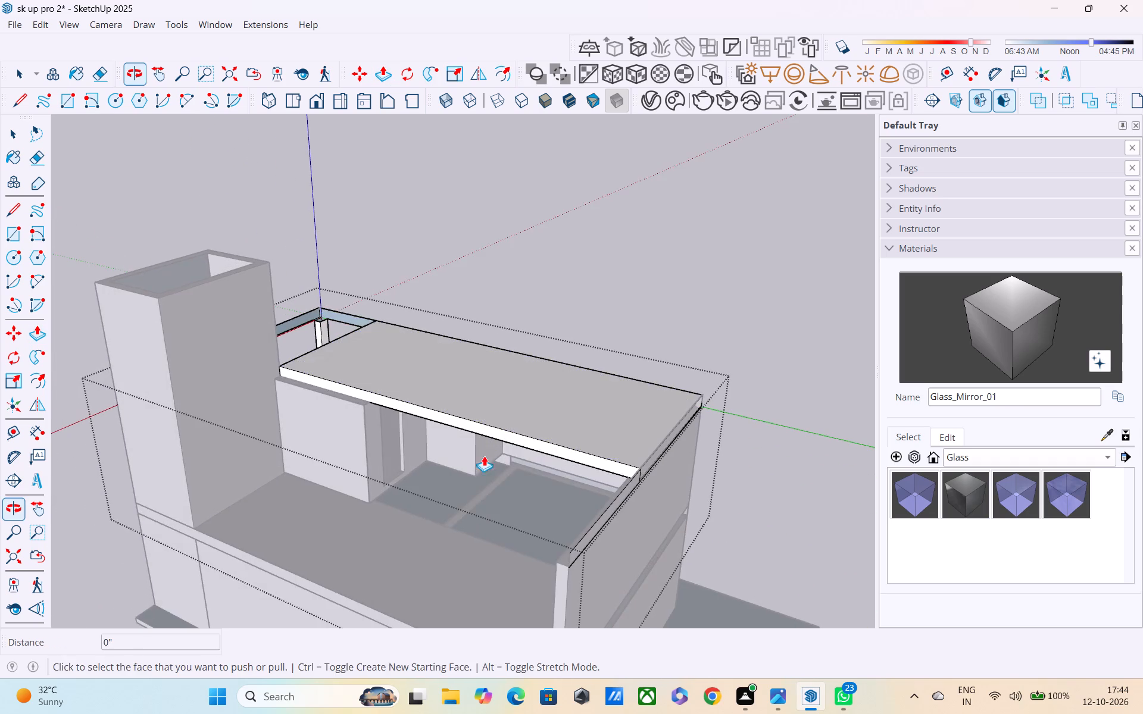
{"action": "middle_click_drag", "start_coordinate": [394, 462], "coordinate": [837, 431]}
{"action": "scroll", "coordinate": [783, 365], "scroll_direction": "down", "scroll_amount": 2}
{"action": "middle_click_drag", "start_coordinate": [764, 361], "coordinate": [842, 453]}
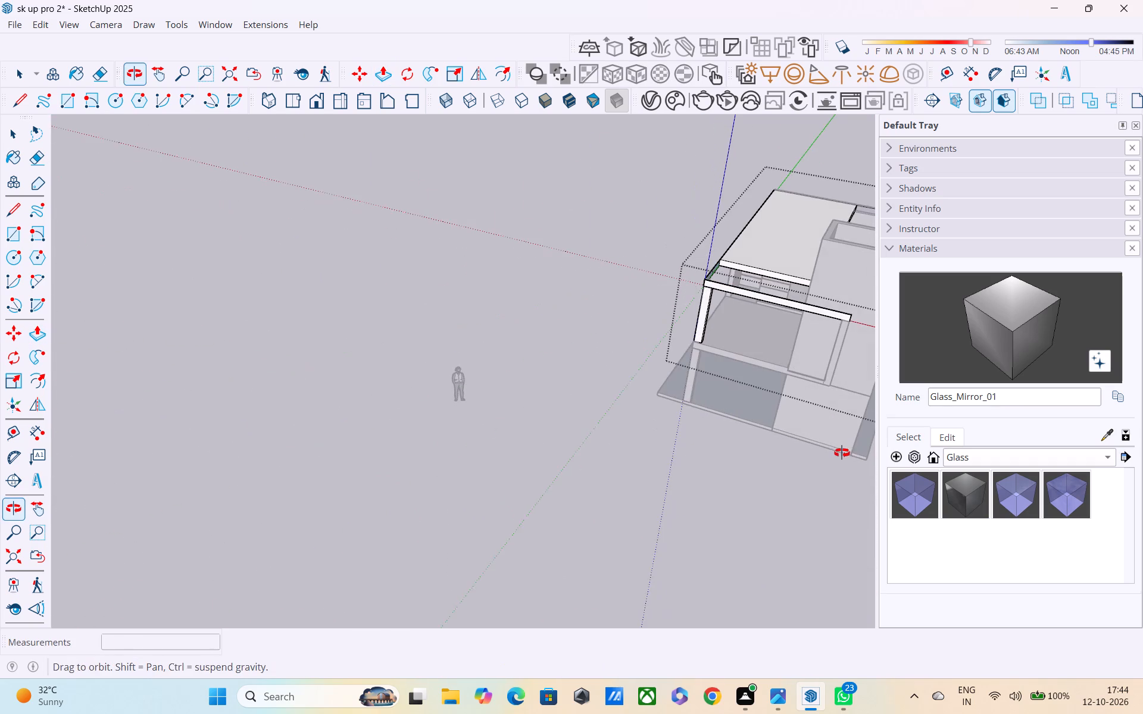
{"action": "middle_click_drag", "start_coordinate": [842, 453], "coordinate": [842, 449]}
{"action": "scroll", "coordinate": [767, 265], "scroll_direction": "up", "scroll_amount": 3}
{"action": "left_click", "coordinate": [767, 268]}
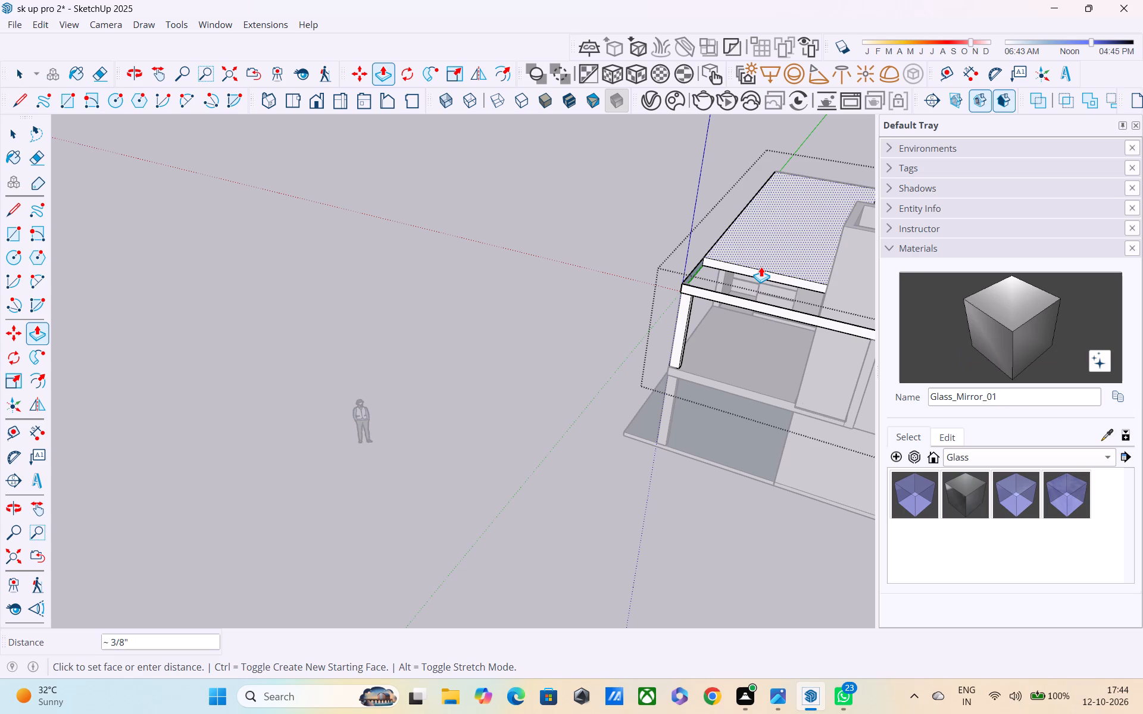
{"action": "key", "text": "Escape"}
{"action": "scroll", "coordinate": [749, 274], "scroll_direction": "up", "scroll_amount": 3}
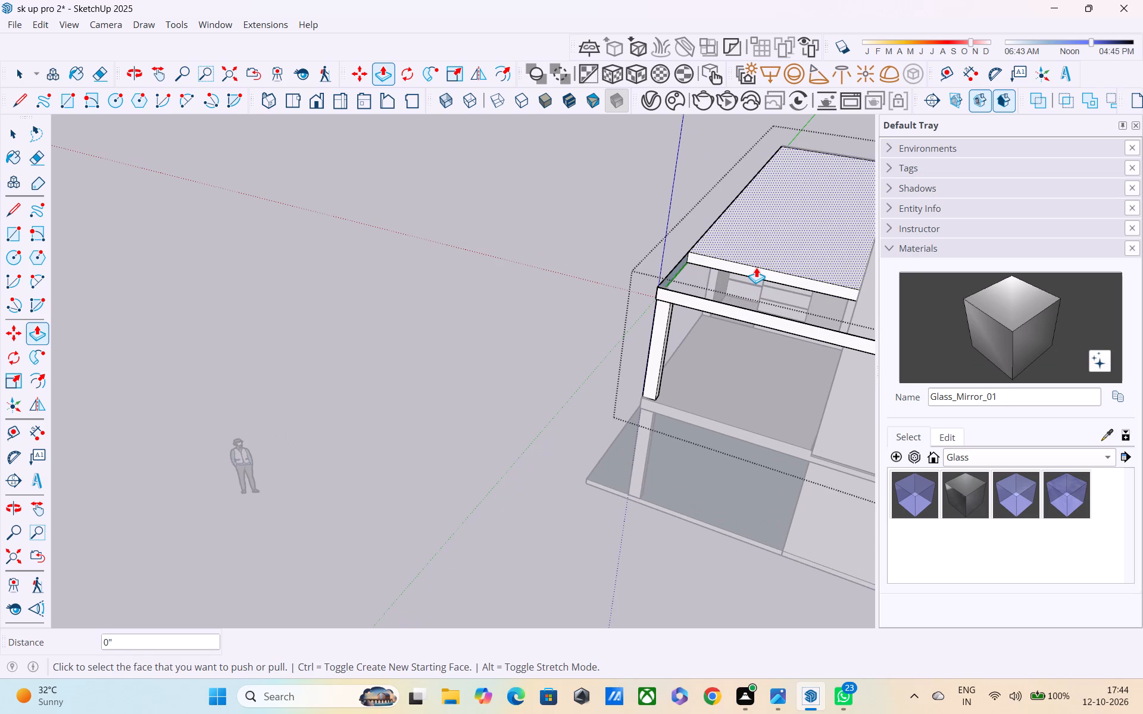
{"action": "left_click", "coordinate": [754, 271]}
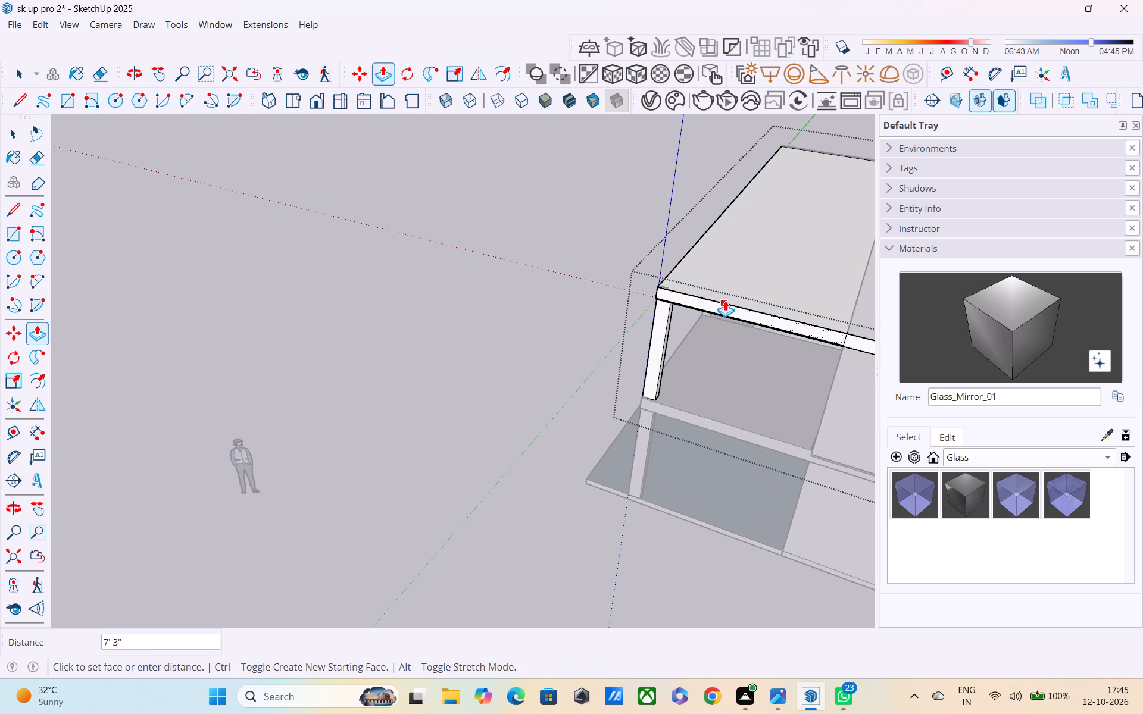
{"action": "middle_click_drag", "start_coordinate": [725, 300], "coordinate": [725, 220]}
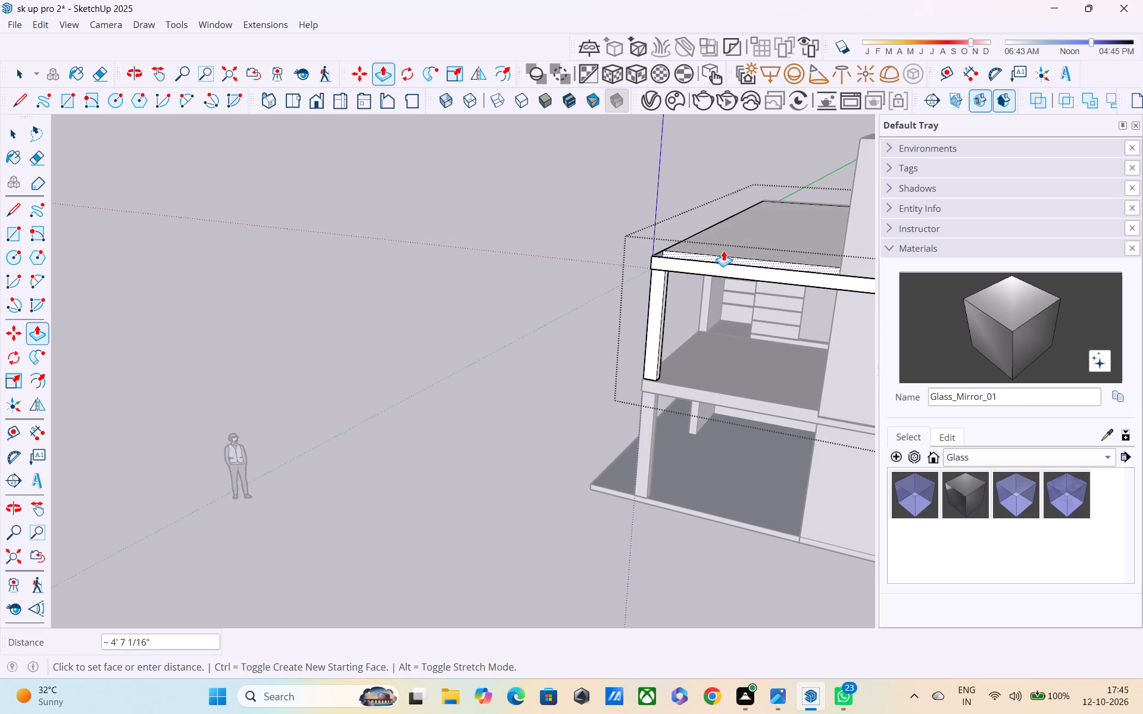
{"action": "left_click", "coordinate": [726, 271]}
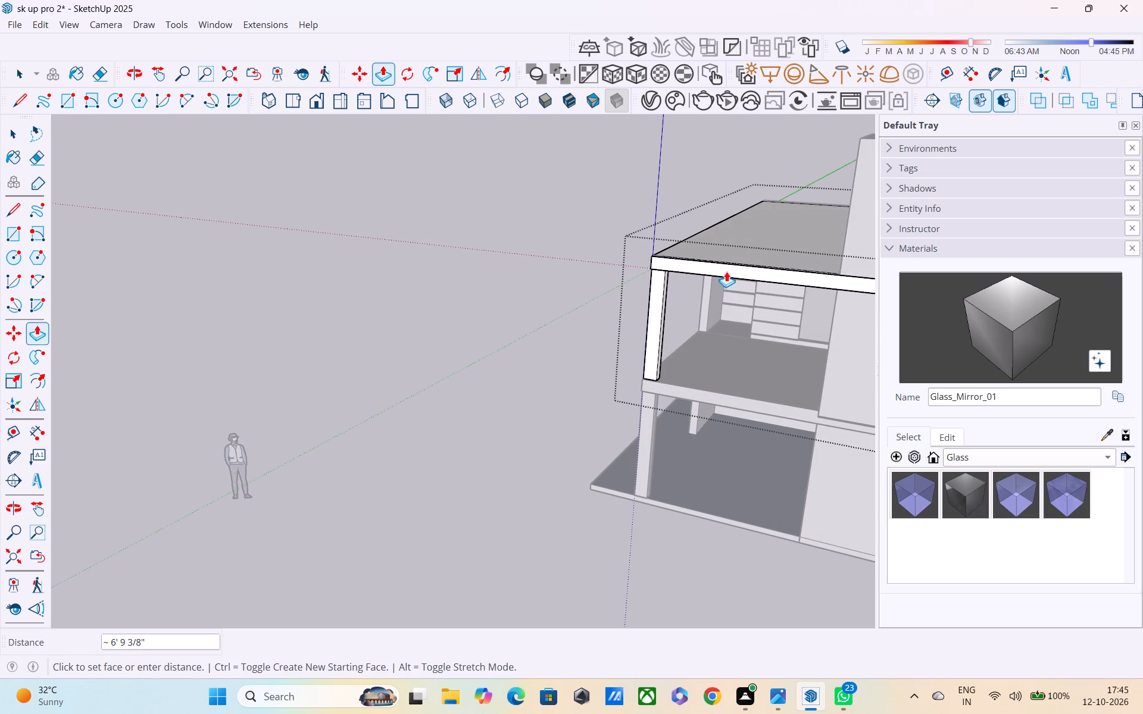
Push/Pull the roof slab's long open side face 10' 9" outward to the tall block's outer face.
{"action": "middle_click_drag", "start_coordinate": [773, 277], "coordinate": [535, 322]}
{"action": "scroll", "coordinate": [544, 321], "scroll_direction": "down", "scroll_amount": 4}
{"action": "middle_click_drag", "start_coordinate": [839, 389], "coordinate": [701, 318]}
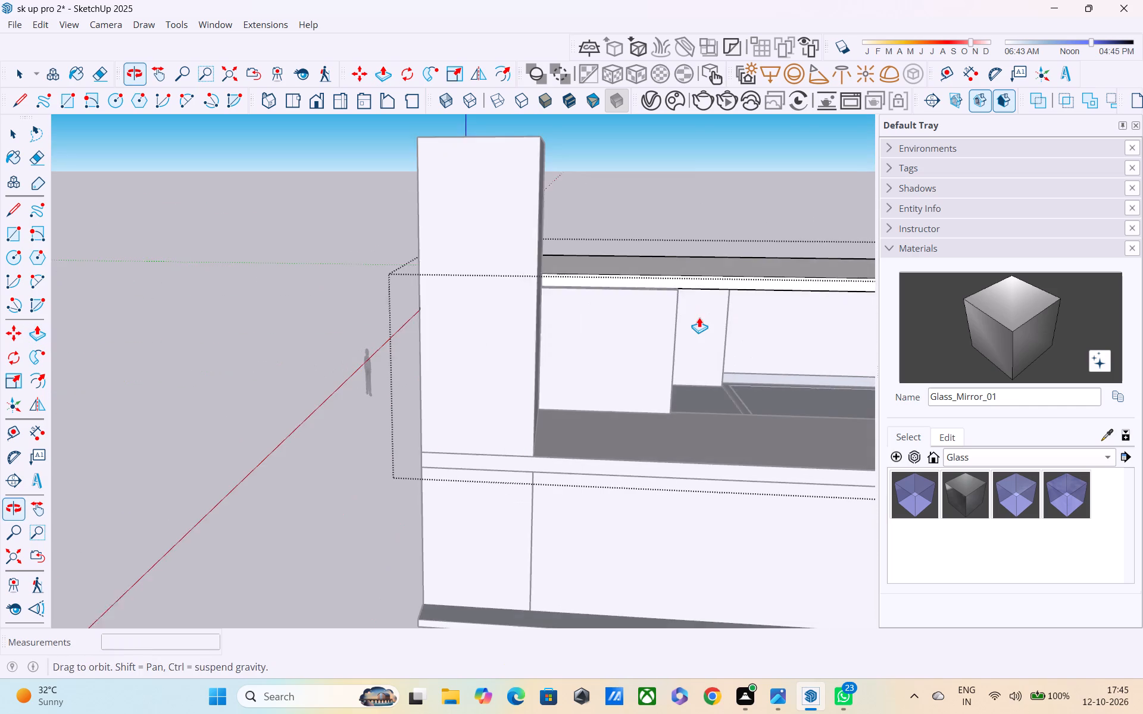
{"action": "scroll", "coordinate": [684, 296], "scroll_direction": "up", "scroll_amount": 1}
{"action": "left_click", "coordinate": [679, 278]}
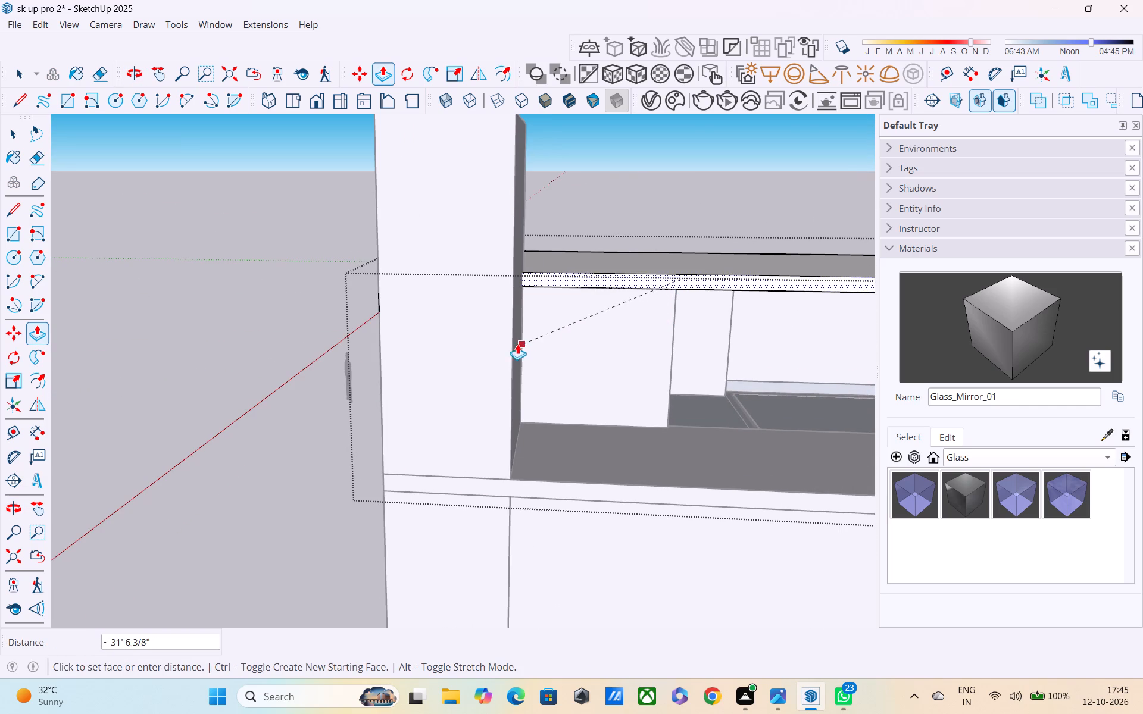
{"action": "left_click", "coordinate": [510, 283]}
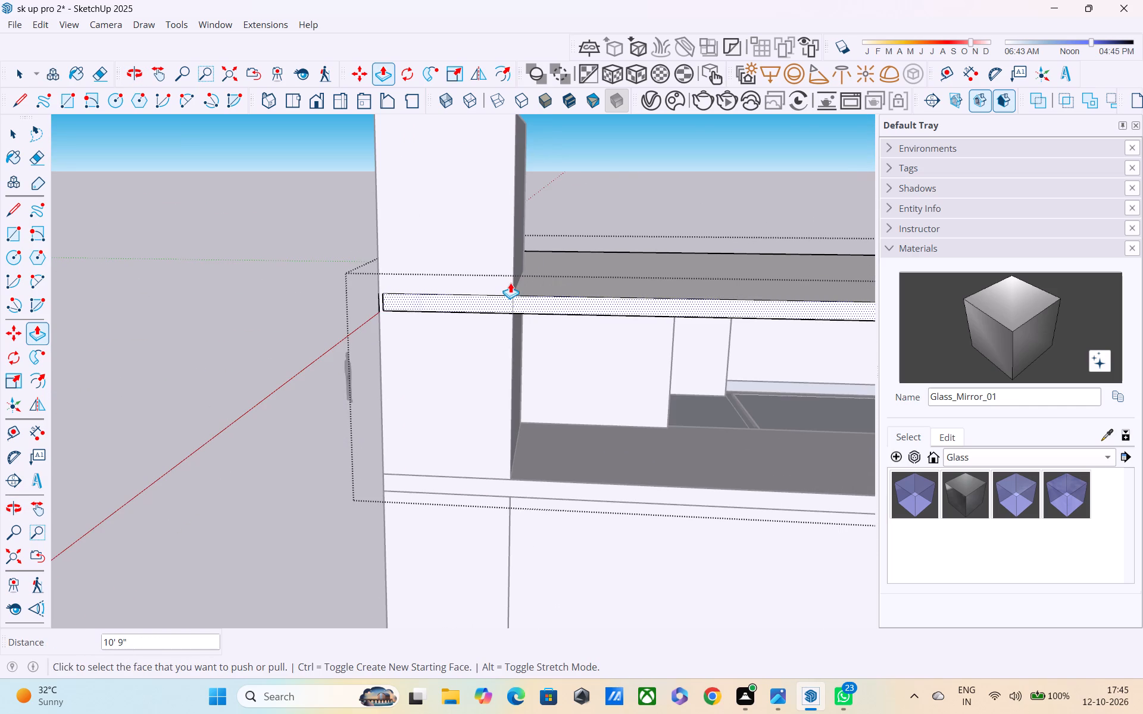
Undo the 10' 9" extension of the roof slab's long side face.
{"action": "middle_click_drag", "start_coordinate": [542, 352], "coordinate": [459, 464]}
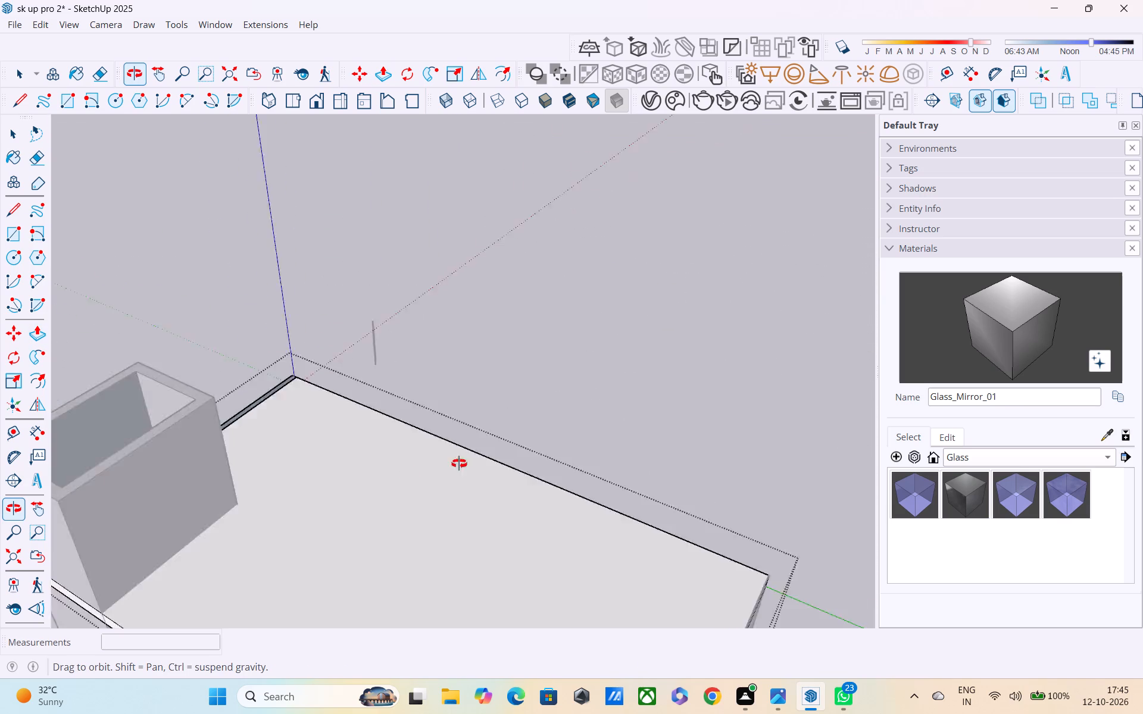
{"action": "middle_click_drag", "start_coordinate": [459, 464], "coordinate": [495, 439]}
{"action": "key", "text": "ctrl+z"}
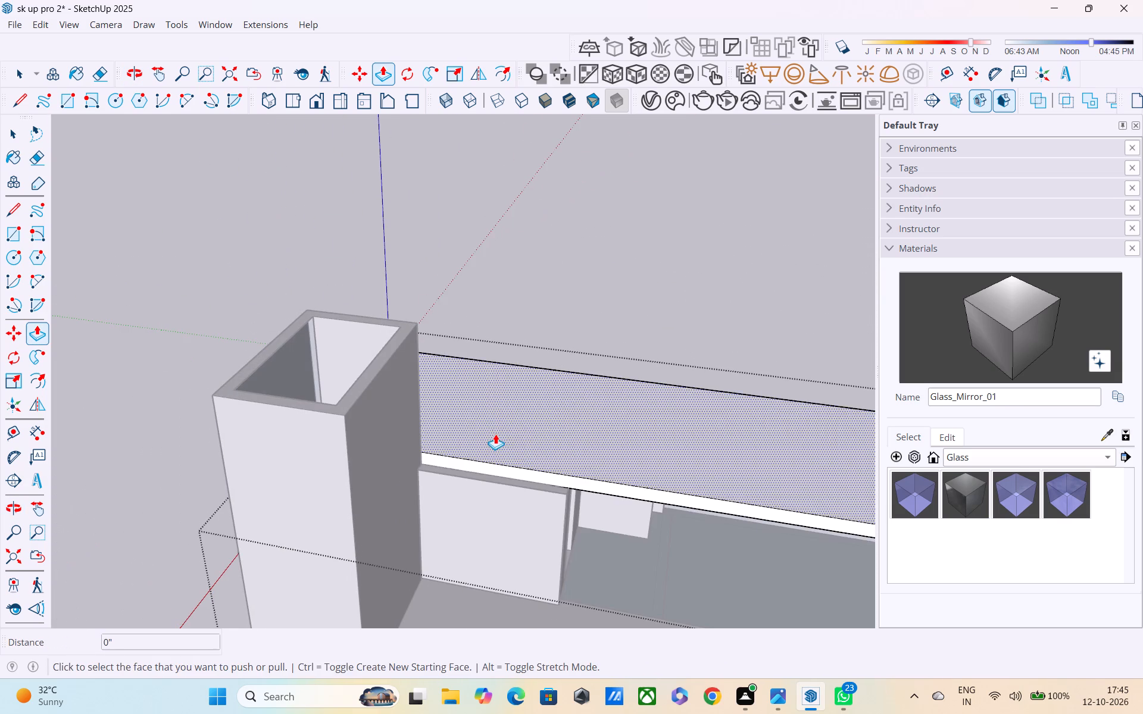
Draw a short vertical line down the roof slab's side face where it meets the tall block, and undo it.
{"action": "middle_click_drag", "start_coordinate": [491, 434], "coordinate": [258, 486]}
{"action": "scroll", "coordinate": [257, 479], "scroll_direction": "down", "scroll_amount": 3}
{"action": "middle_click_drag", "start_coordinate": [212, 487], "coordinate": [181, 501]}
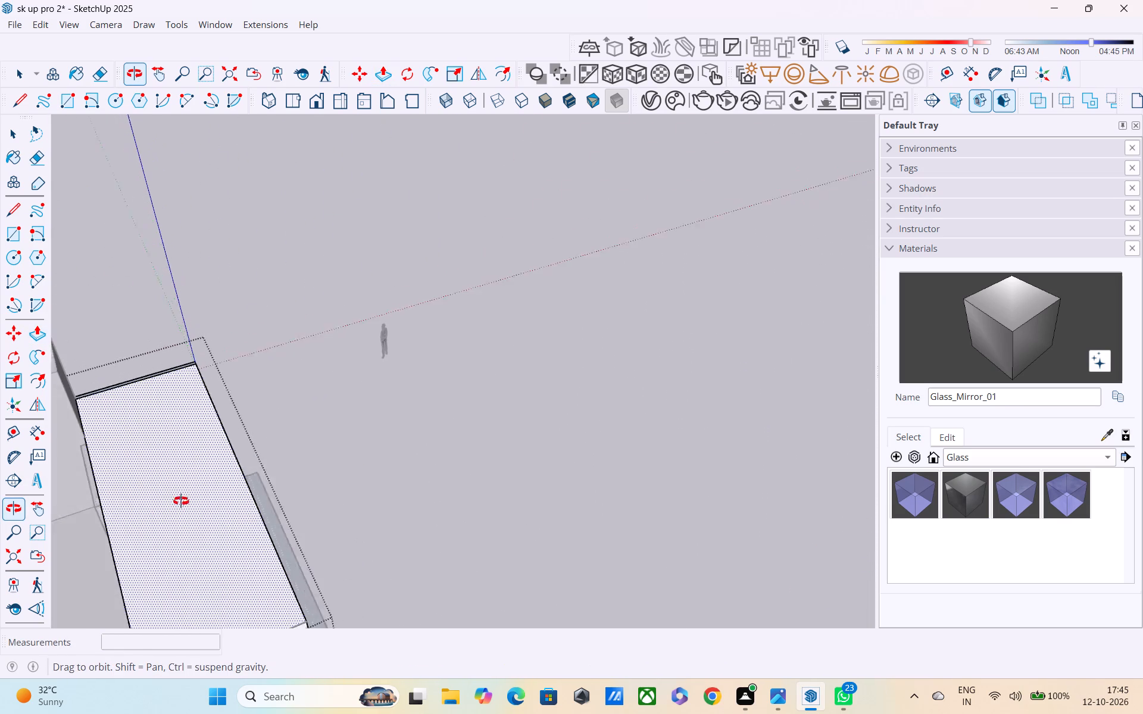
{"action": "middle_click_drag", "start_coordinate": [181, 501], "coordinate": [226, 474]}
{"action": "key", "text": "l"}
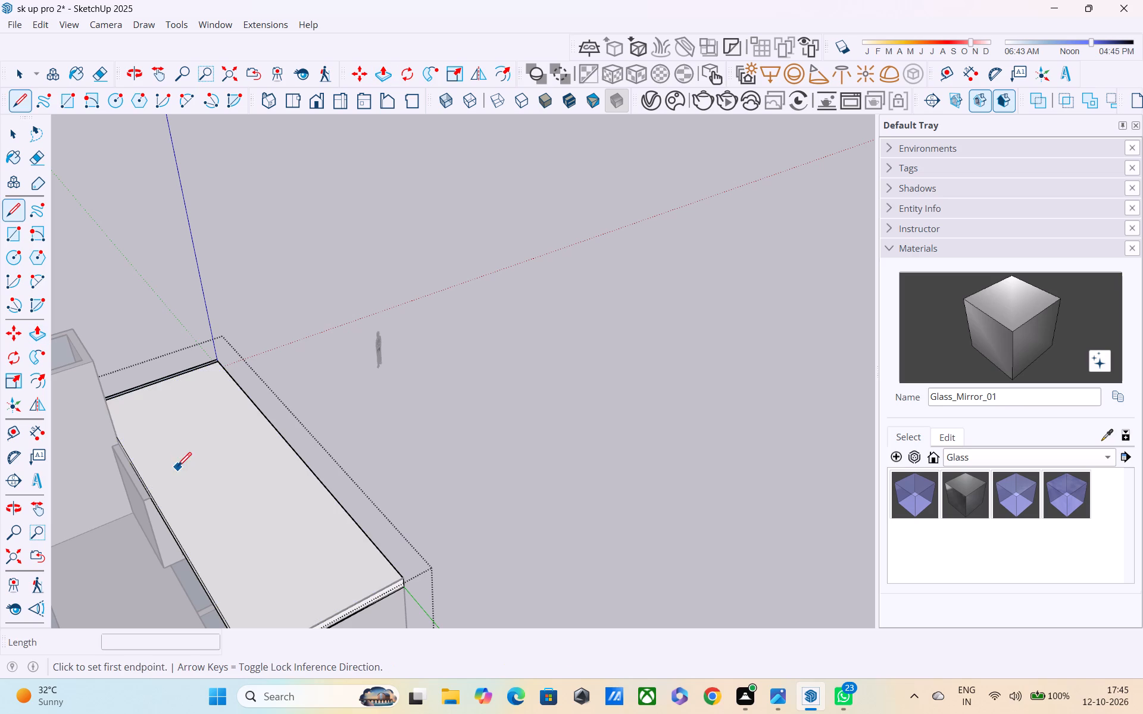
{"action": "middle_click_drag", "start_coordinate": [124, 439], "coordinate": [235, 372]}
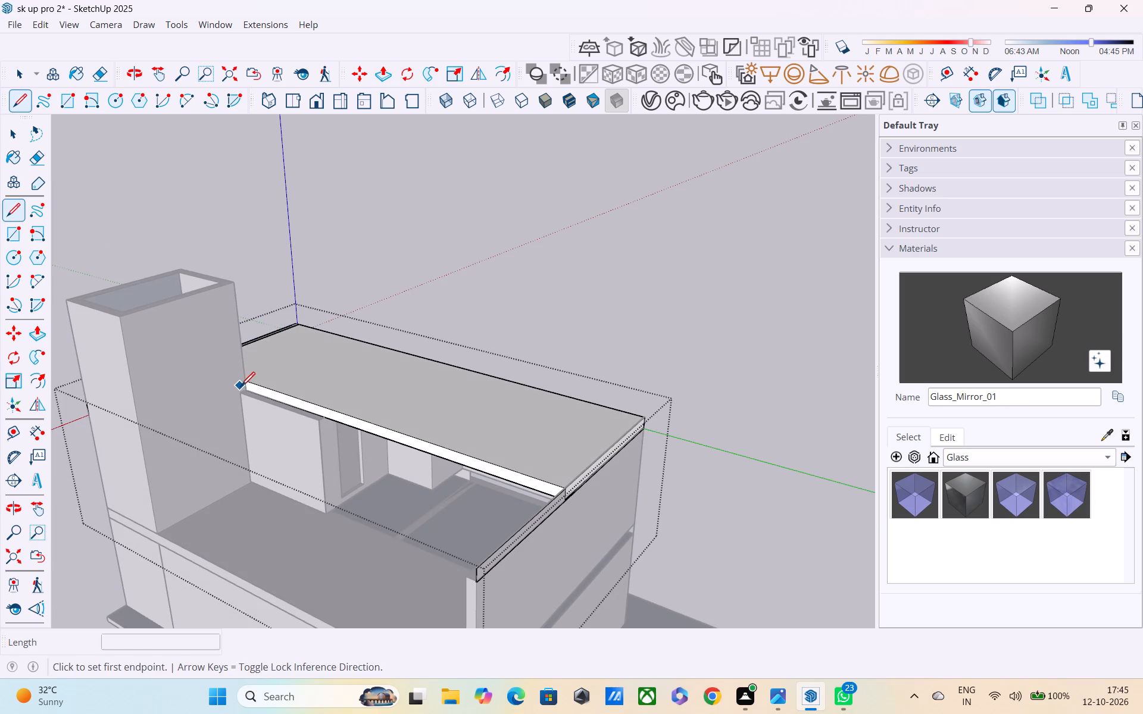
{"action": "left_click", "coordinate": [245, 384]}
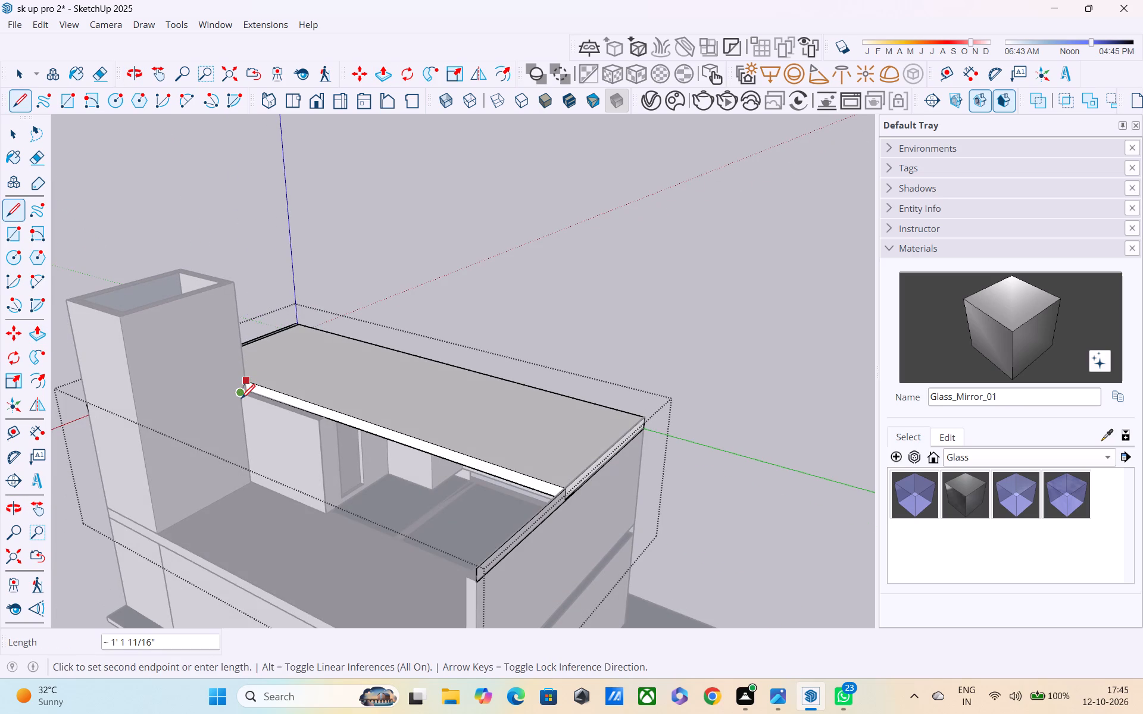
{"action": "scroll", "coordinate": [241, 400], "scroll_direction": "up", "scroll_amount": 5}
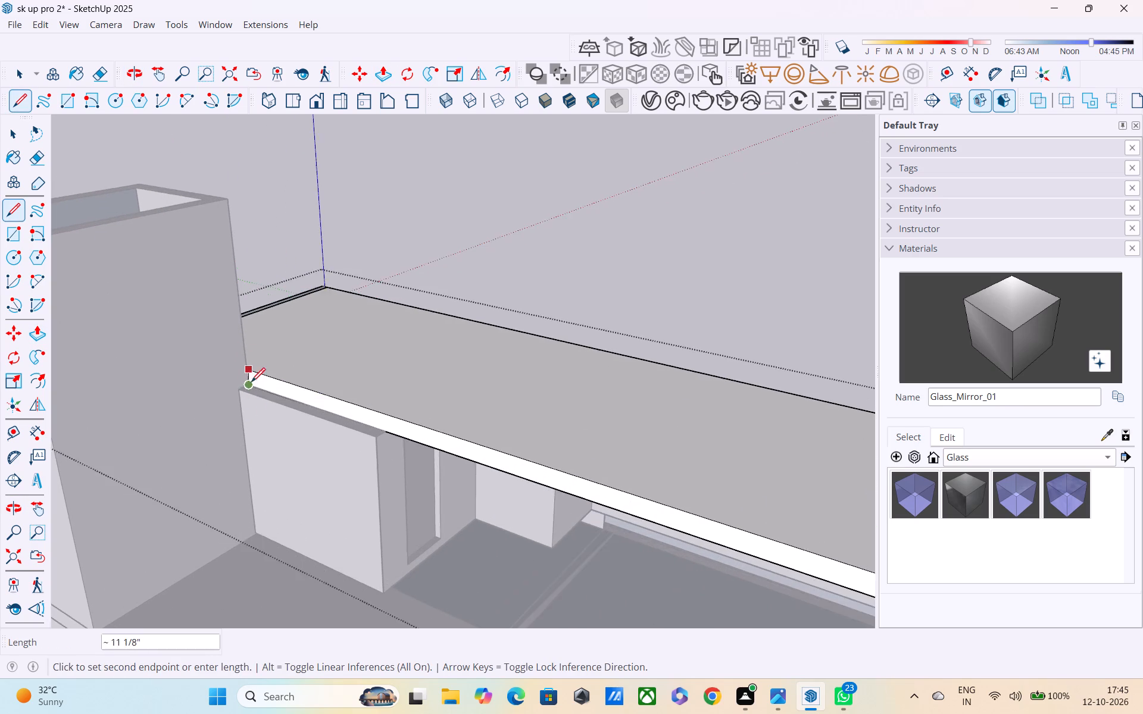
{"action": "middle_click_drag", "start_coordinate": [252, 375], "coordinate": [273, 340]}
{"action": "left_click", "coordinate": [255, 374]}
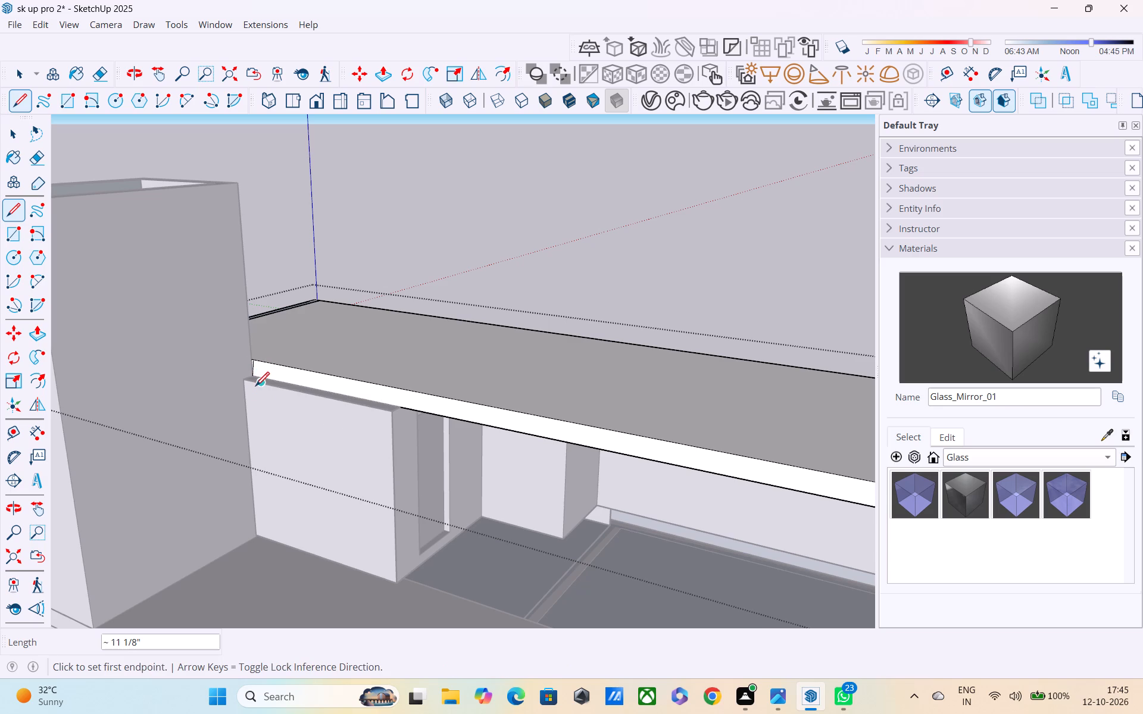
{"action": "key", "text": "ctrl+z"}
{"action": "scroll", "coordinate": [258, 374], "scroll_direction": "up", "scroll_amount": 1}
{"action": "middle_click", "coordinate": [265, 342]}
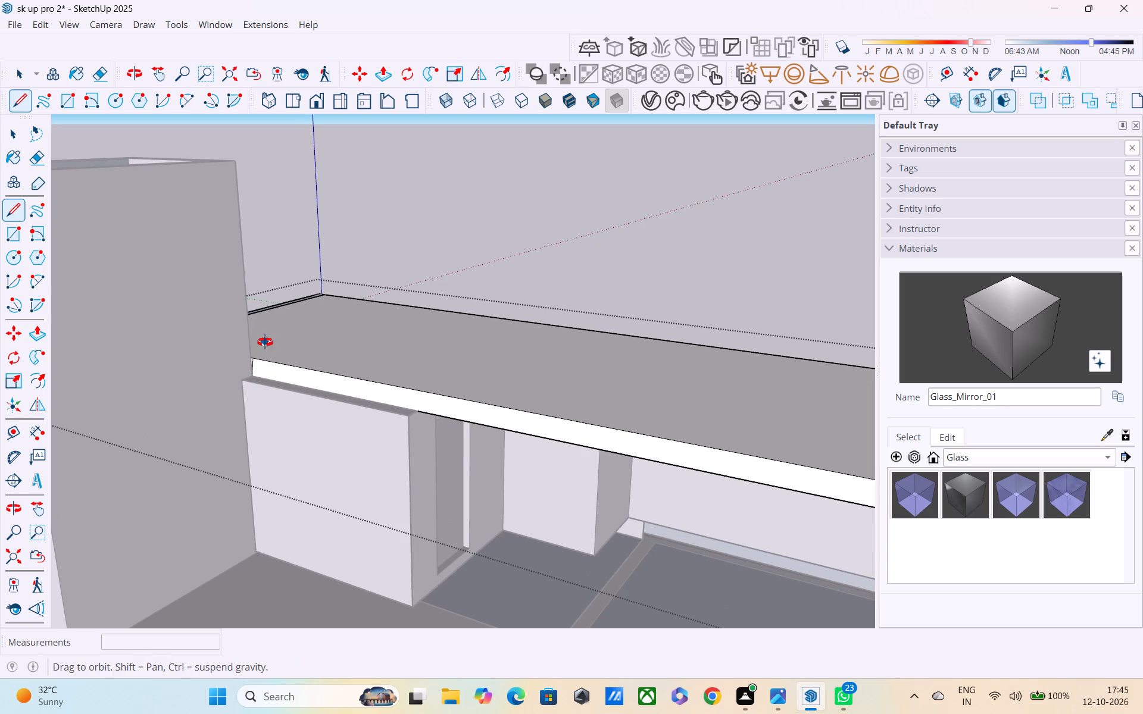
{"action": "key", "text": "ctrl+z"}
Draw a vertical line about 11" long down the end of the roof slab's open side face, against the tall block.
{"action": "scroll", "coordinate": [253, 370], "scroll_direction": "up", "scroll_amount": 1}
{"action": "middle_click_drag", "start_coordinate": [255, 347], "coordinate": [259, 339]}
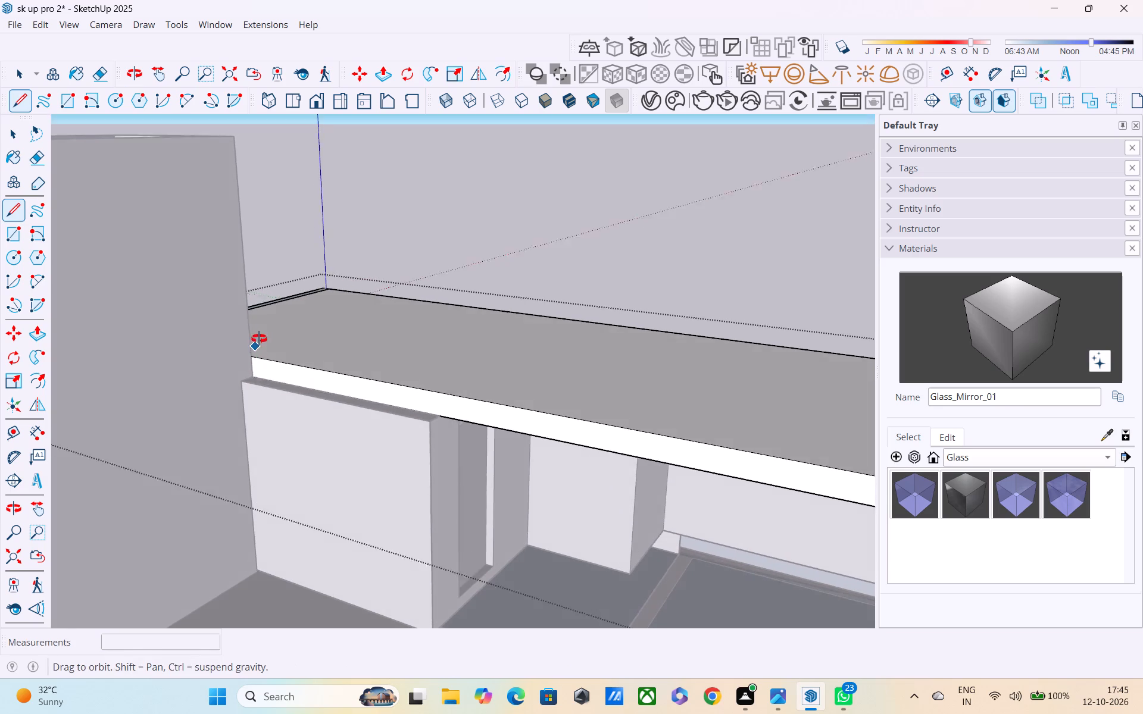
{"action": "middle_click_drag", "start_coordinate": [259, 339], "coordinate": [271, 312]}
{"action": "scroll", "coordinate": [262, 346], "scroll_direction": "up", "scroll_amount": 2}
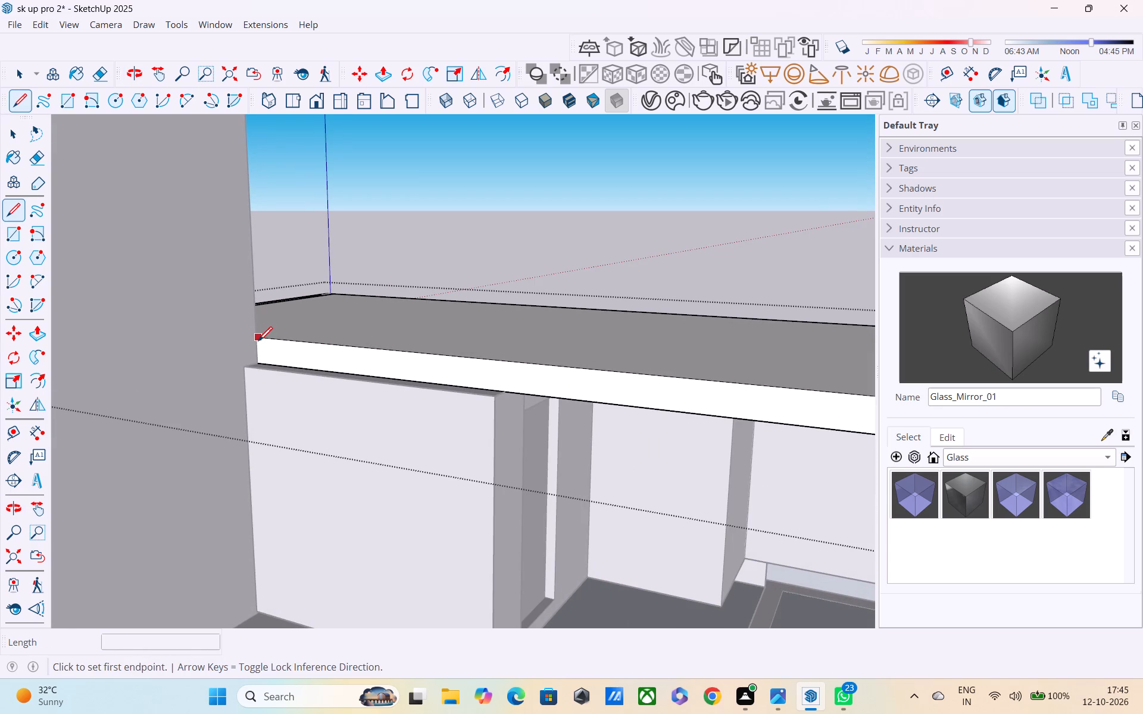
{"action": "left_click", "coordinate": [256, 341]}
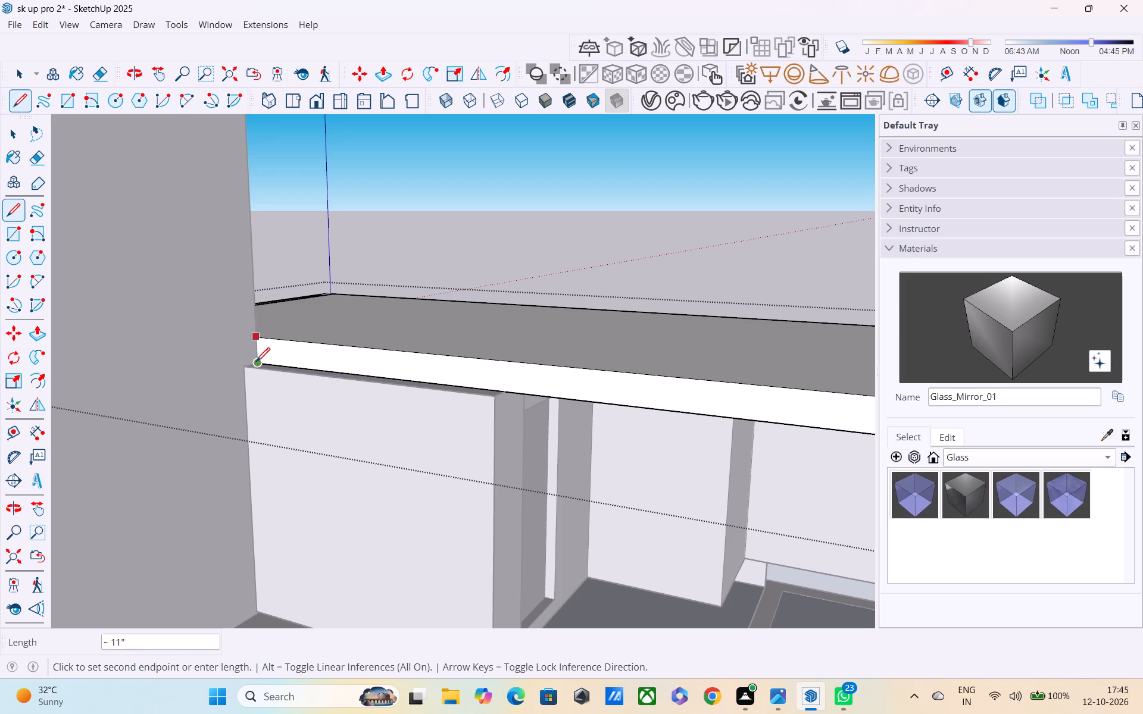
{"action": "left_click", "coordinate": [256, 363]}
{"action": "key", "text": "space"}
Push/Pull the roof slab's long open side face 10' 9" outward to the tall block's outer face.
{"action": "type", "text": "p"}
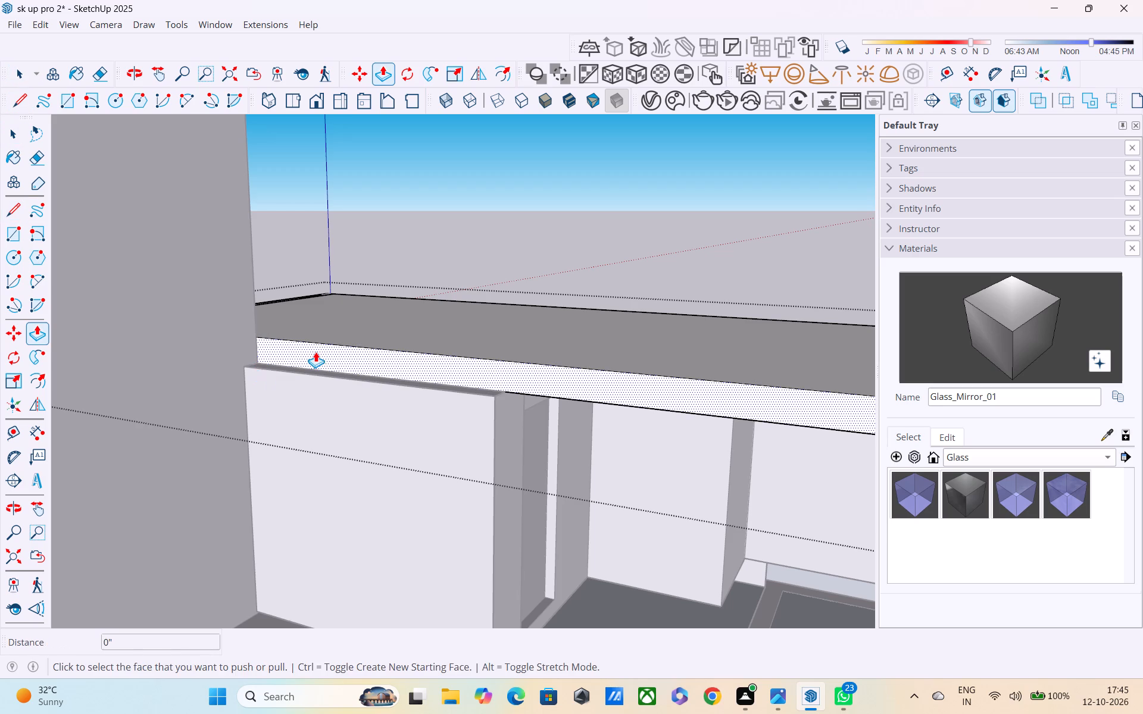
{"action": "left_click", "coordinate": [316, 352]}
{"action": "scroll", "coordinate": [273, 399], "scroll_direction": "down", "scroll_amount": 3}
{"action": "scroll", "coordinate": [222, 450], "scroll_direction": "down", "scroll_amount": 1}
{"action": "scroll", "coordinate": [140, 437], "scroll_direction": "down", "scroll_amount": 2}
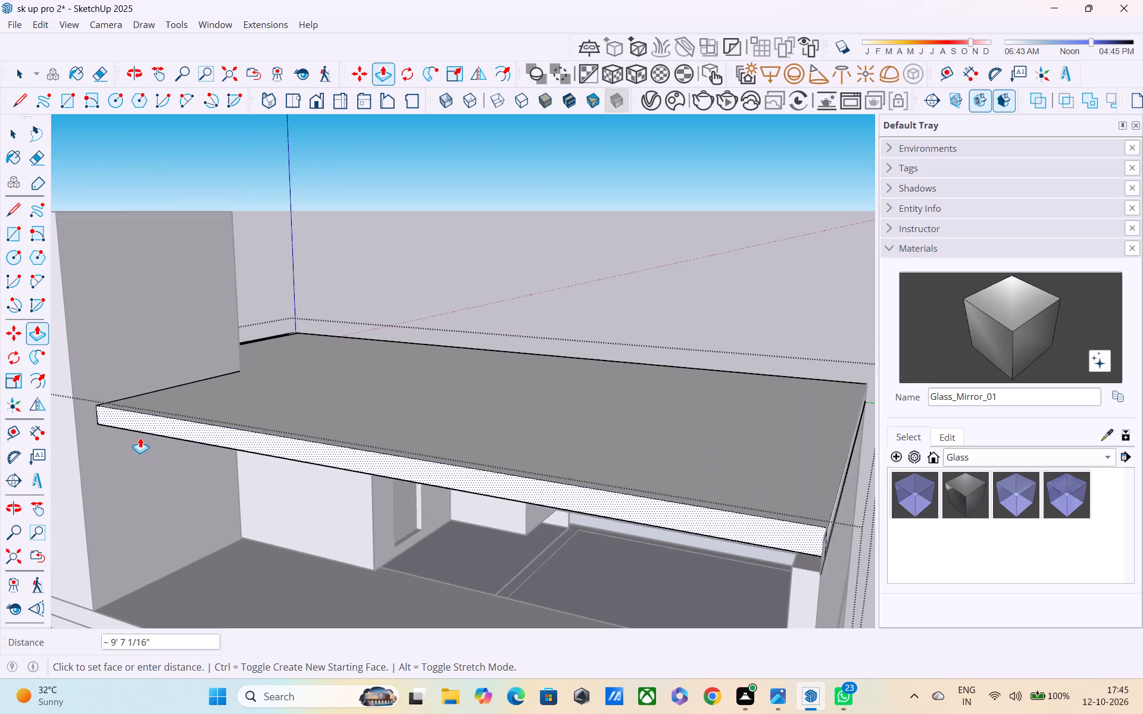
{"action": "middle_click_drag", "start_coordinate": [139, 441], "coordinate": [199, 406]}
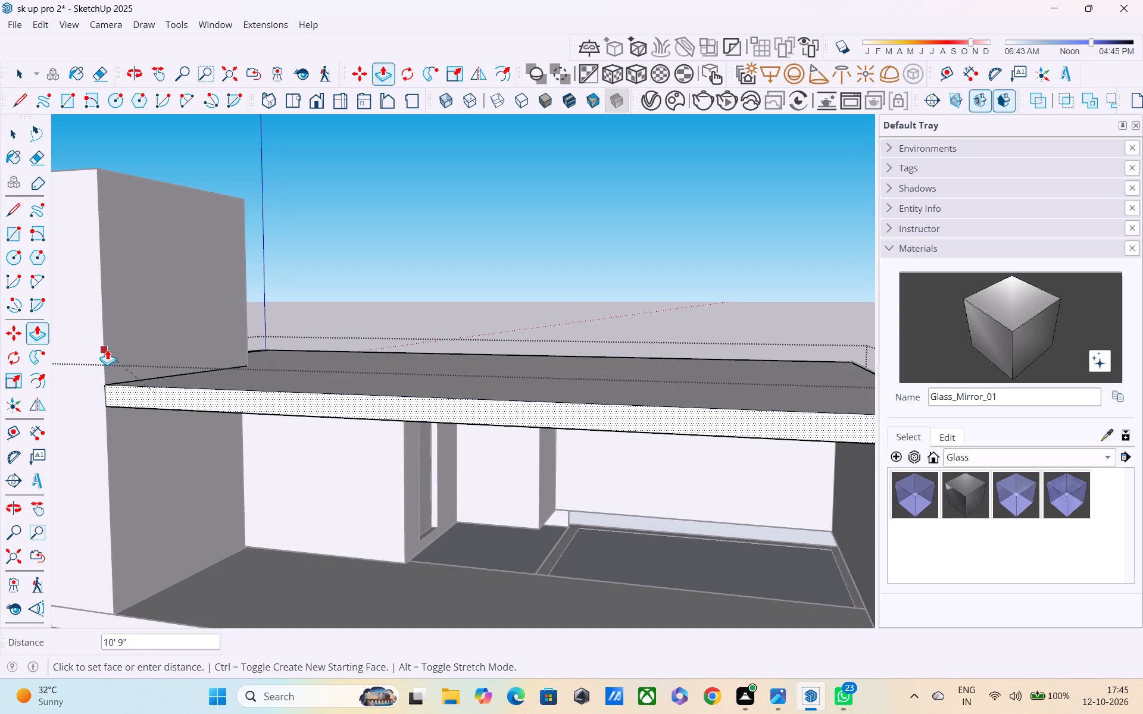
{"action": "left_click", "coordinate": [107, 349]}
Examine the extended roof slab and the building from several sides, and leave the group.
{"action": "scroll", "coordinate": [126, 396], "scroll_direction": "down", "scroll_amount": 3}
{"action": "middle_click_drag", "start_coordinate": [308, 439], "coordinate": [332, 402]}
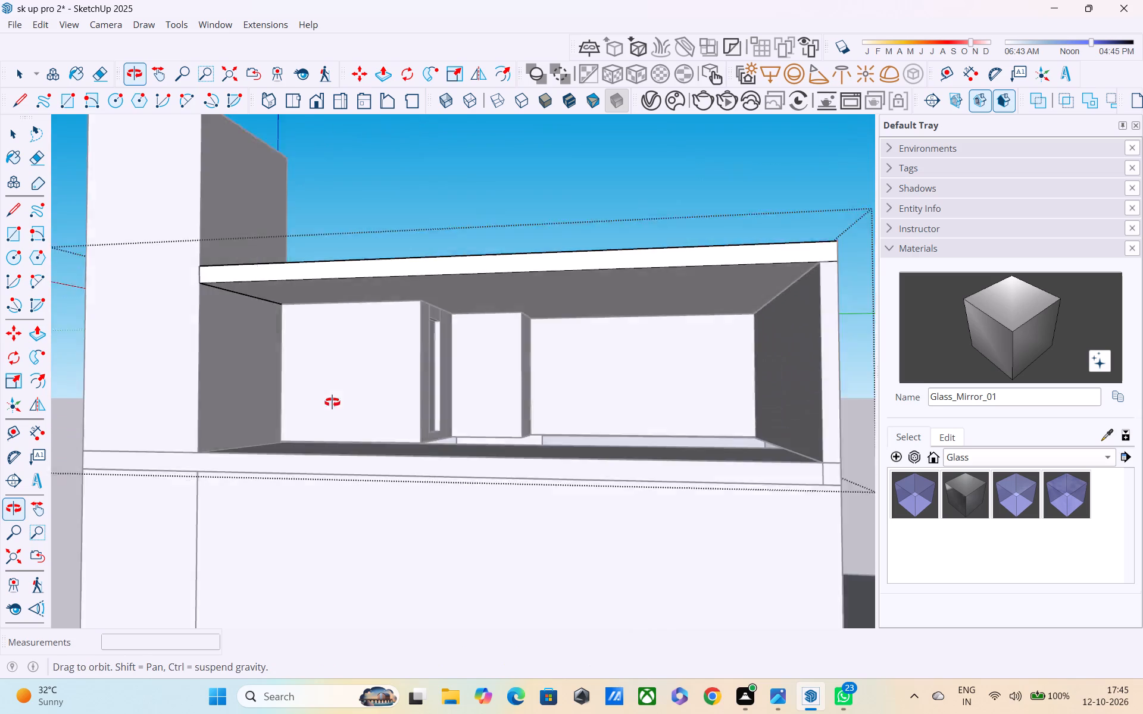
{"action": "middle_click_drag", "start_coordinate": [332, 402], "coordinate": [330, 403]}
{"action": "scroll", "coordinate": [330, 403], "scroll_direction": "down", "scroll_amount": 4}
{"action": "middle_click_drag", "start_coordinate": [477, 402], "coordinate": [636, 412]}
{"action": "scroll", "coordinate": [619, 419], "scroll_direction": "down", "scroll_amount": 3}
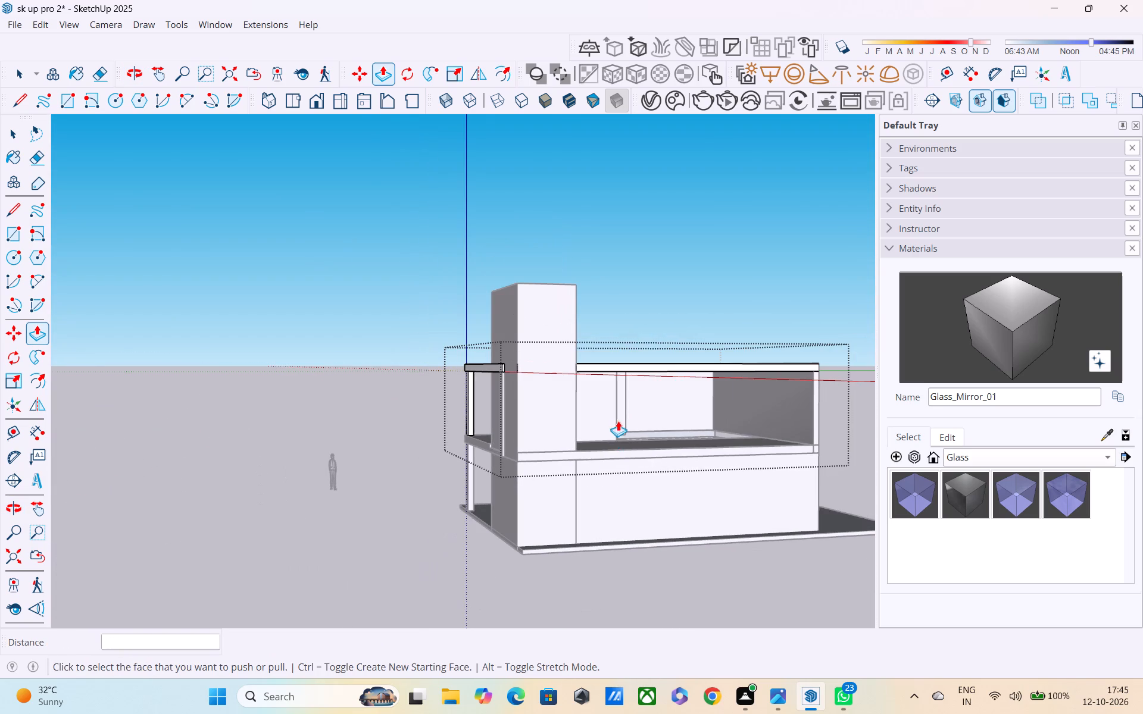
{"action": "middle_click_drag", "start_coordinate": [615, 457], "coordinate": [518, 472], "text": "shift"}
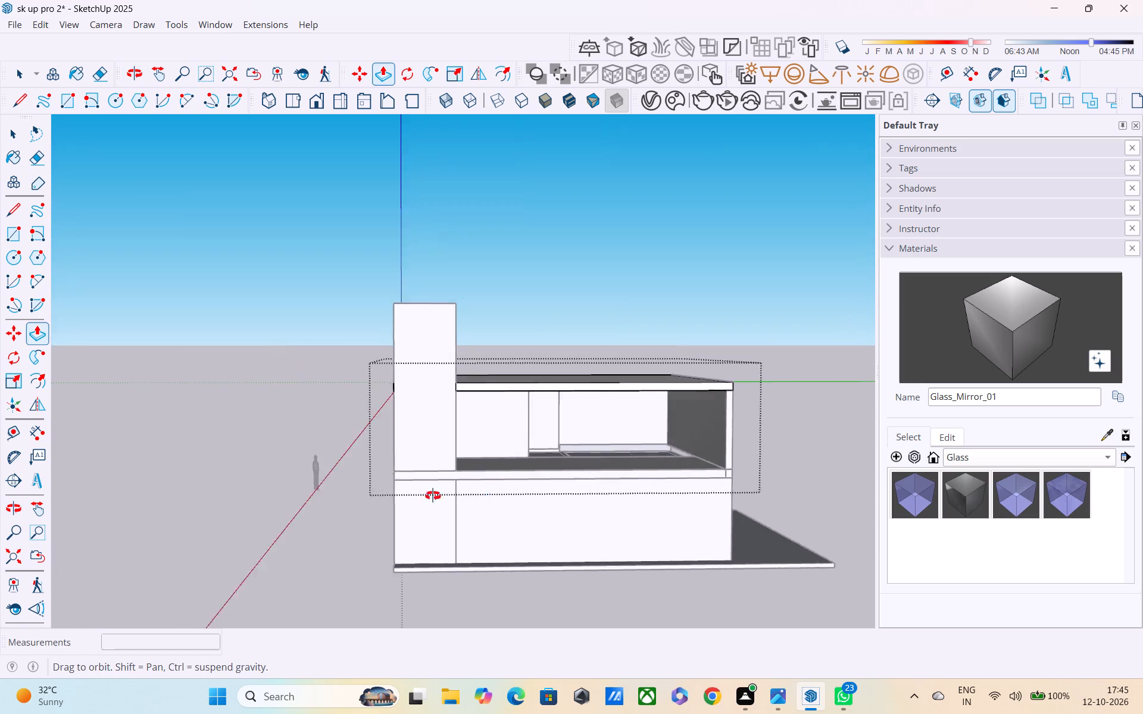
{"action": "middle_click_drag", "start_coordinate": [444, 505], "coordinate": [436, 481], "text": "shift"}
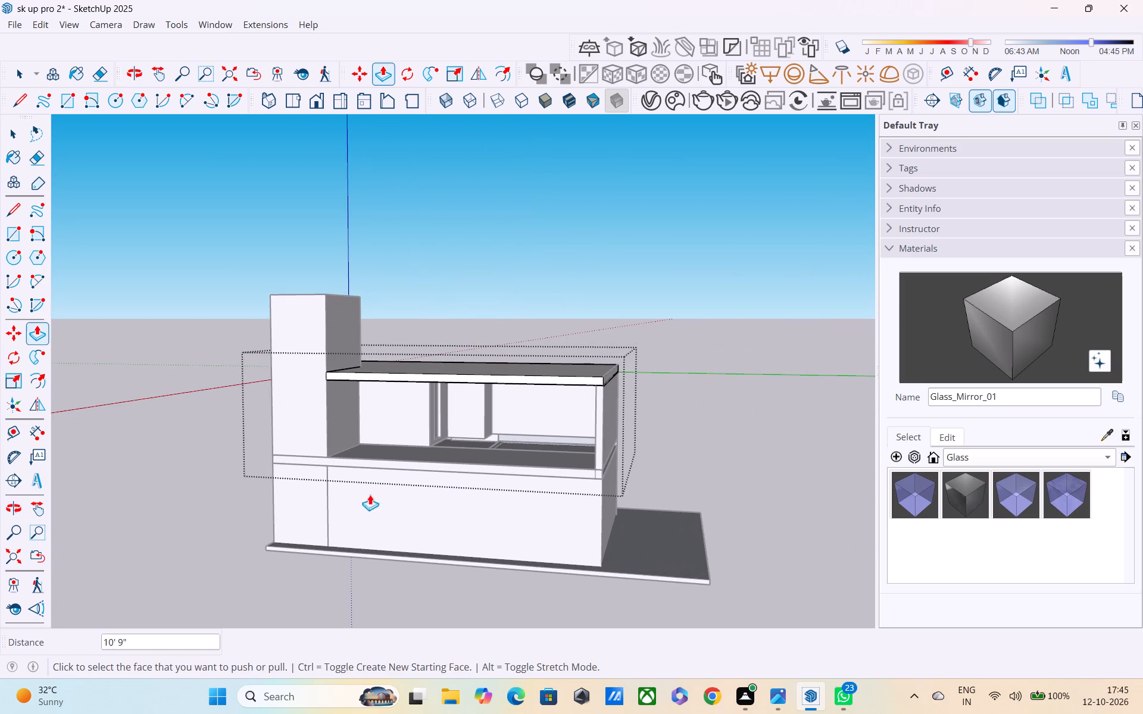
{"action": "middle_click_drag", "start_coordinate": [293, 513], "coordinate": [782, 462]}
{"action": "scroll", "coordinate": [293, 513], "scroll_direction": "down", "scroll_amount": 1}
{"action": "middle_click_drag", "start_coordinate": [713, 433], "coordinate": [732, 503]}
{"action": "key", "text": "space"}
{"action": "double_click", "coordinate": [739, 490]}
Open the upper-floor group and erase the floor slab's lower edge running across the tall block's face.
{"action": "middle_click_drag", "start_coordinate": [663, 493], "coordinate": [634, 454]}
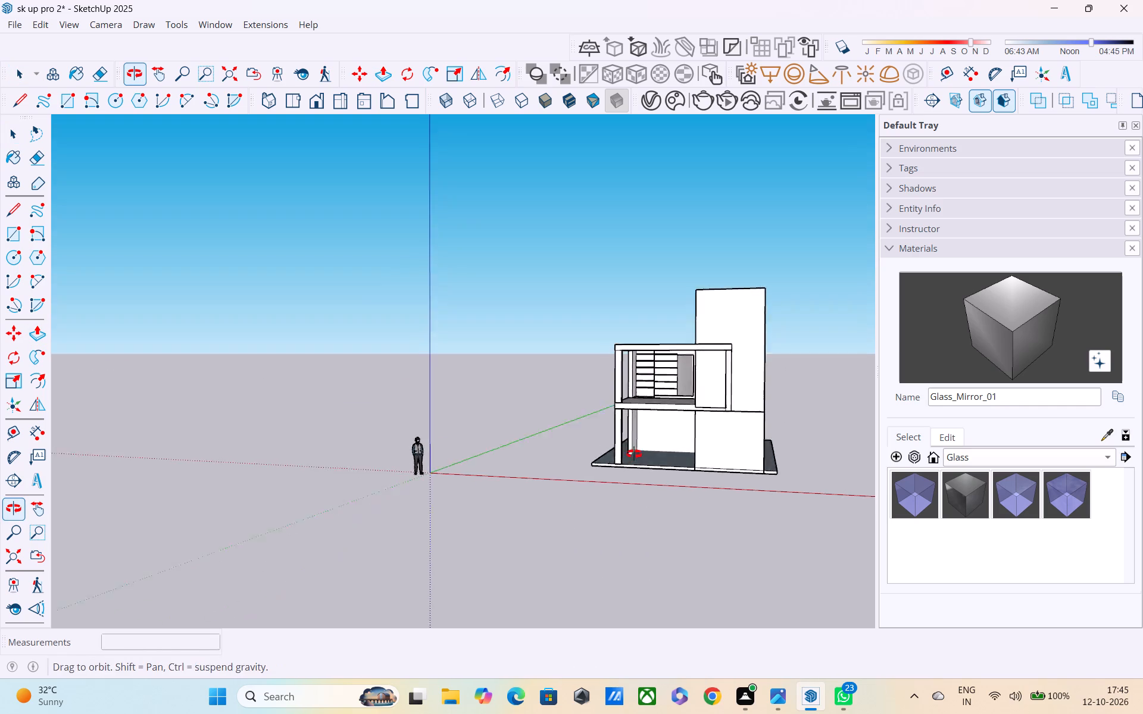
{"action": "middle_click_drag", "start_coordinate": [634, 454], "coordinate": [577, 449]}
{"action": "scroll", "coordinate": [851, 378], "scroll_direction": "up", "scroll_amount": 4}
{"action": "scroll", "coordinate": [709, 418], "scroll_direction": "up", "scroll_amount": 3}
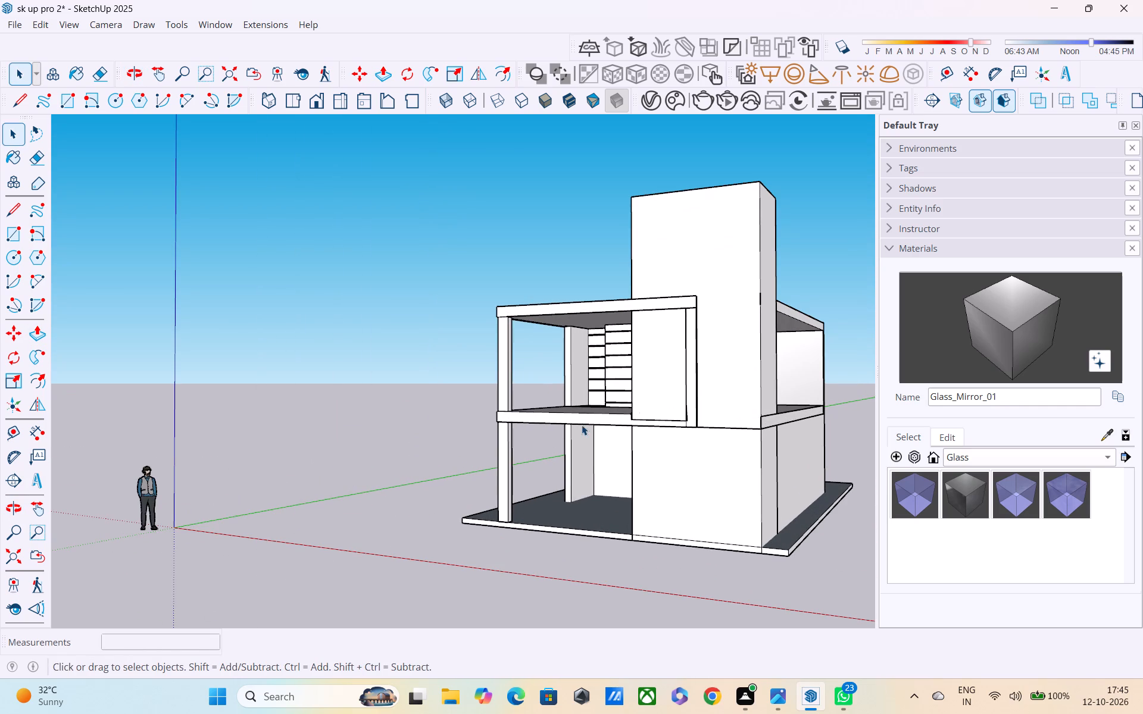
{"action": "triple_click", "coordinate": [579, 418]}
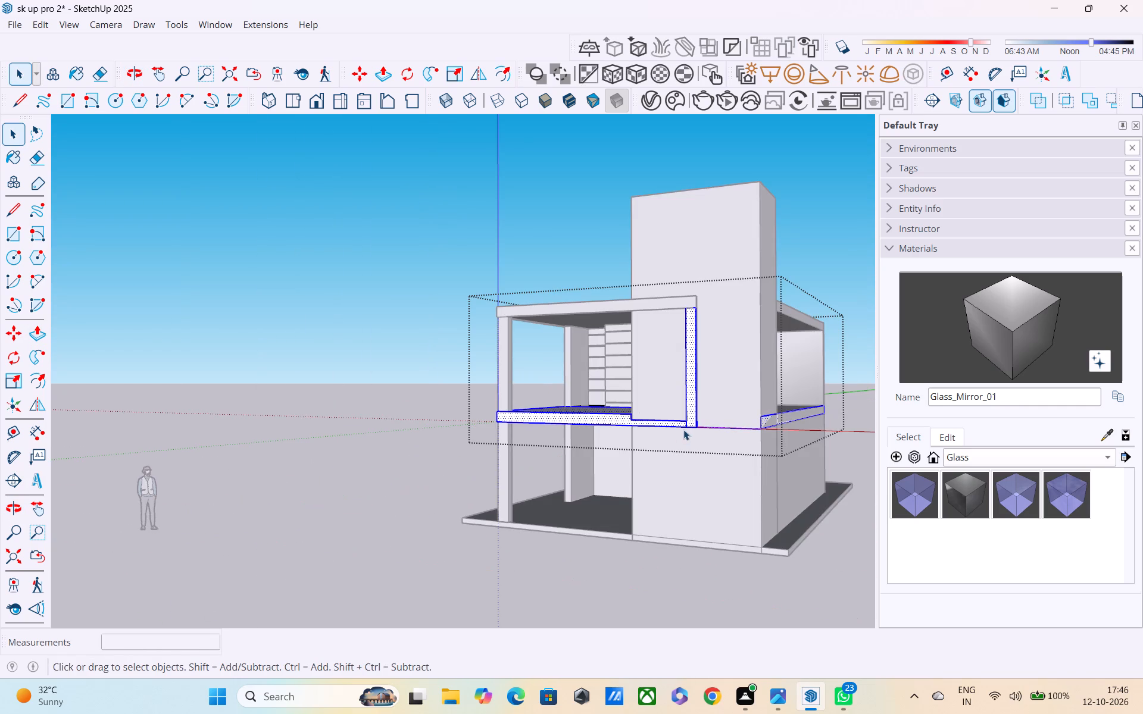
{"action": "key", "text": "e"}
{"action": "left_click", "coordinate": [717, 428]}
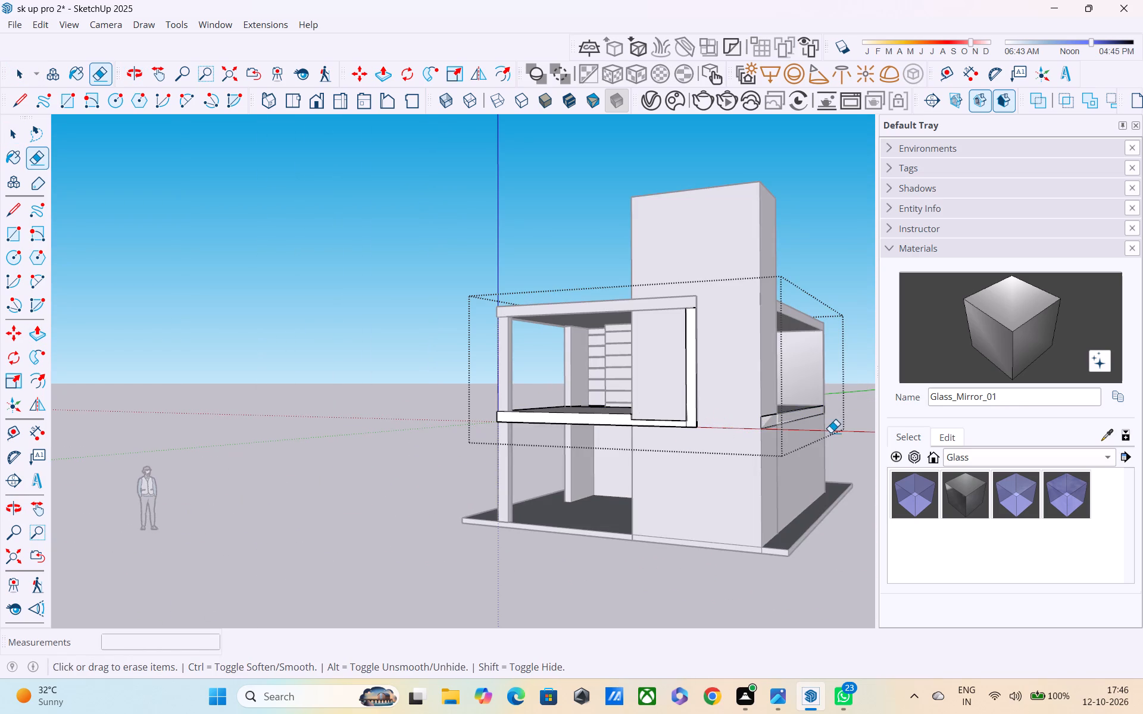
Examine the upper floor slab, its edges around the tall block and the inner floor openings.
{"action": "middle_click_drag", "start_coordinate": [830, 433], "coordinate": [633, 450]}
{"action": "scroll", "coordinate": [632, 448], "scroll_direction": "up", "scroll_amount": 4}
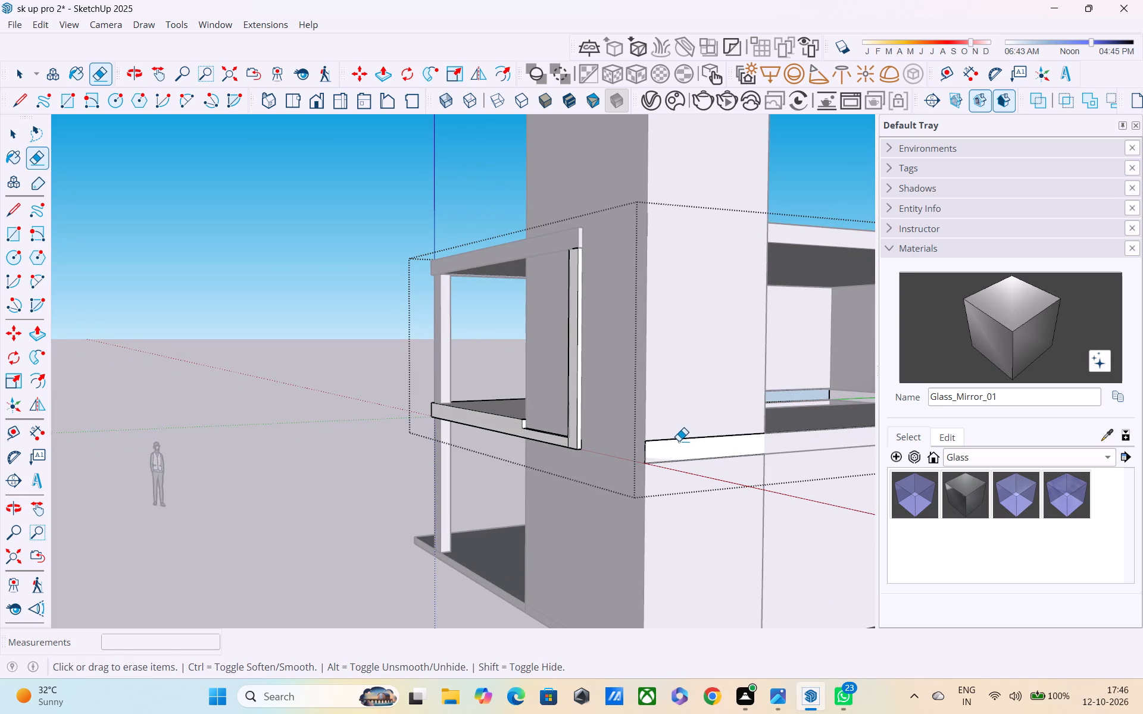
{"action": "middle_click_drag", "start_coordinate": [686, 440], "coordinate": [280, 455]}
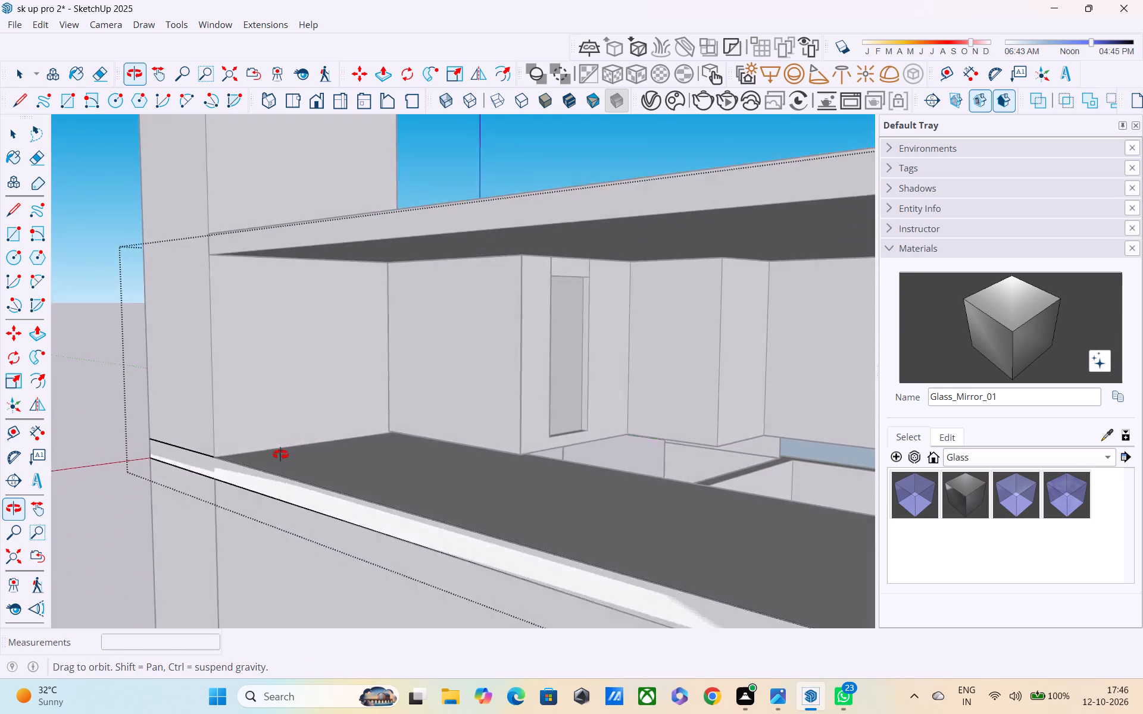
{"action": "middle_click_drag", "start_coordinate": [280, 455], "coordinate": [855, 446]}
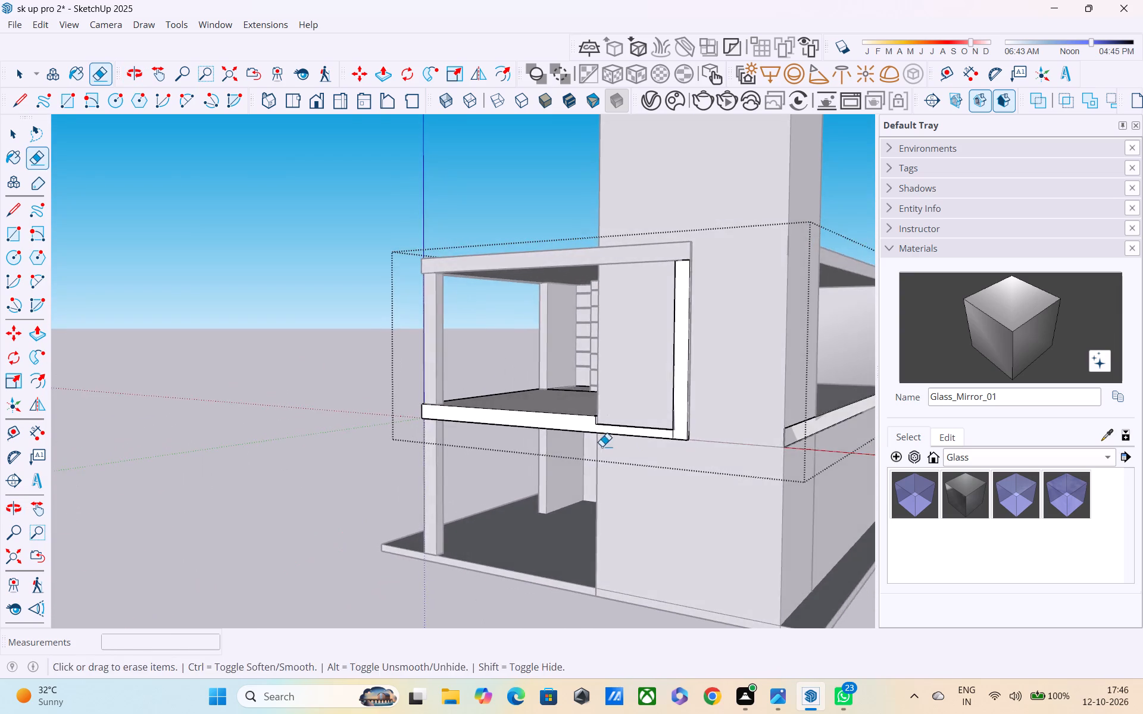
{"action": "middle_click_drag", "start_coordinate": [601, 443], "coordinate": [722, 469]}
{"action": "middle_click_drag", "start_coordinate": [644, 448], "coordinate": [663, 458]}
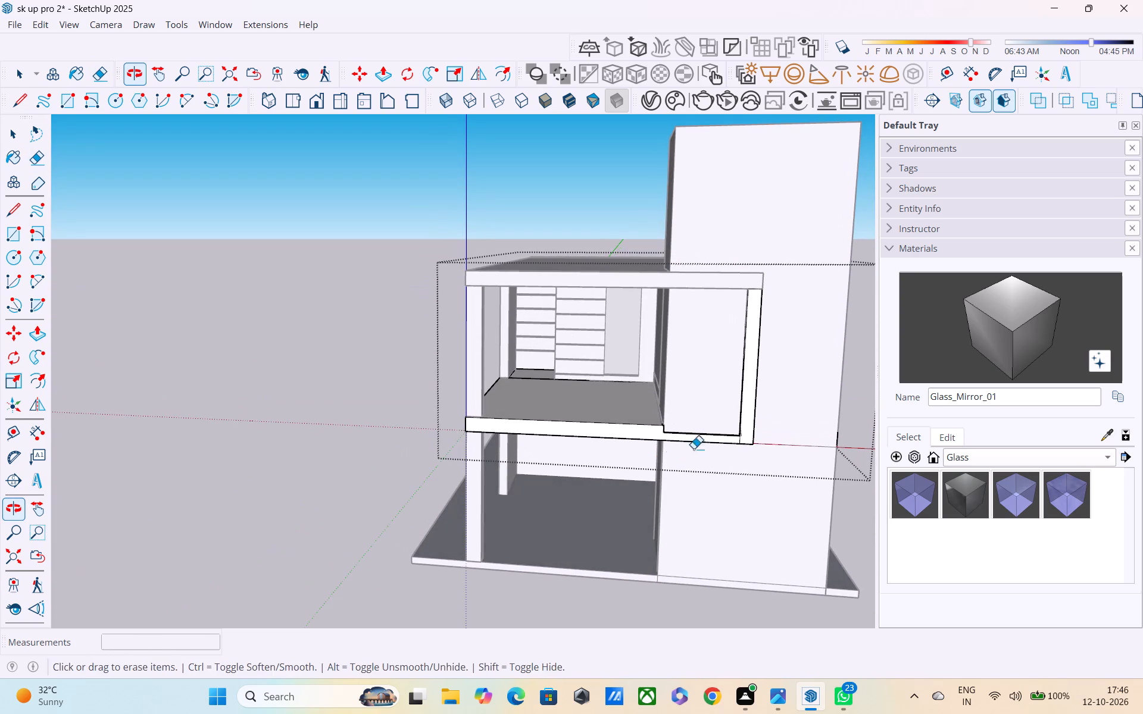
{"action": "middle_click_drag", "start_coordinate": [758, 433], "coordinate": [474, 444]}
{"action": "middle_click_drag", "start_coordinate": [636, 443], "coordinate": [474, 443]}
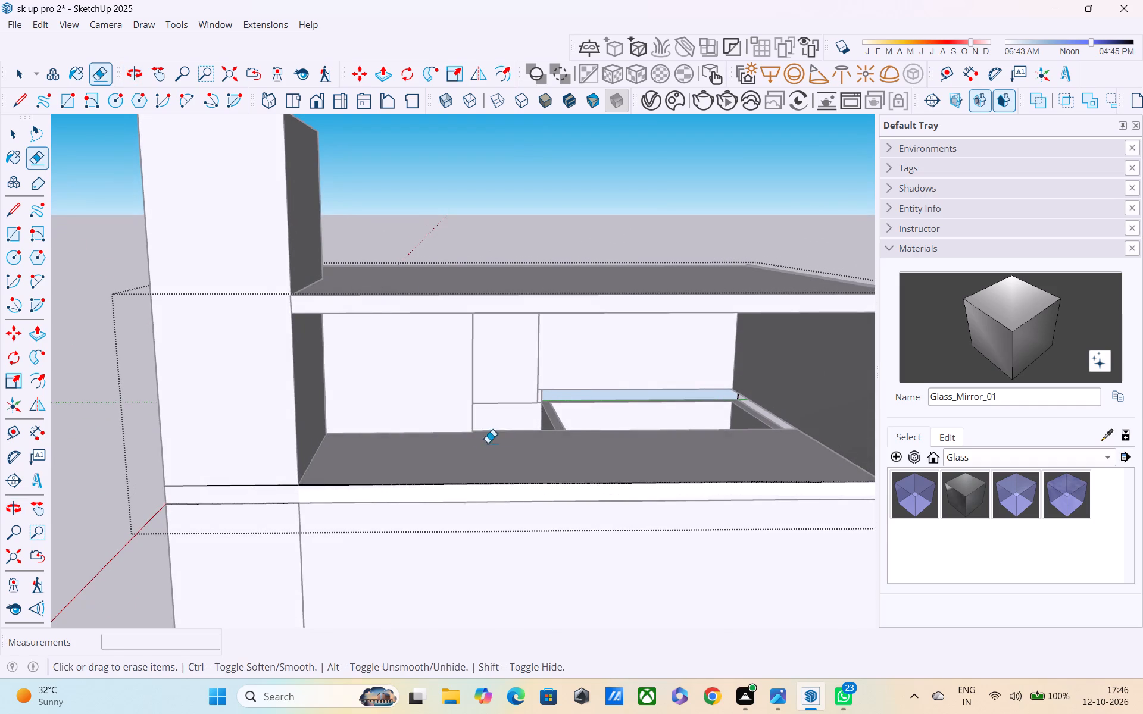
{"action": "middle_click_drag", "start_coordinate": [577, 439], "coordinate": [568, 484]}
{"action": "scroll", "coordinate": [568, 484], "scroll_direction": "up", "scroll_amount": 8}
{"action": "middle_click_drag", "start_coordinate": [529, 493], "coordinate": [517, 460]}
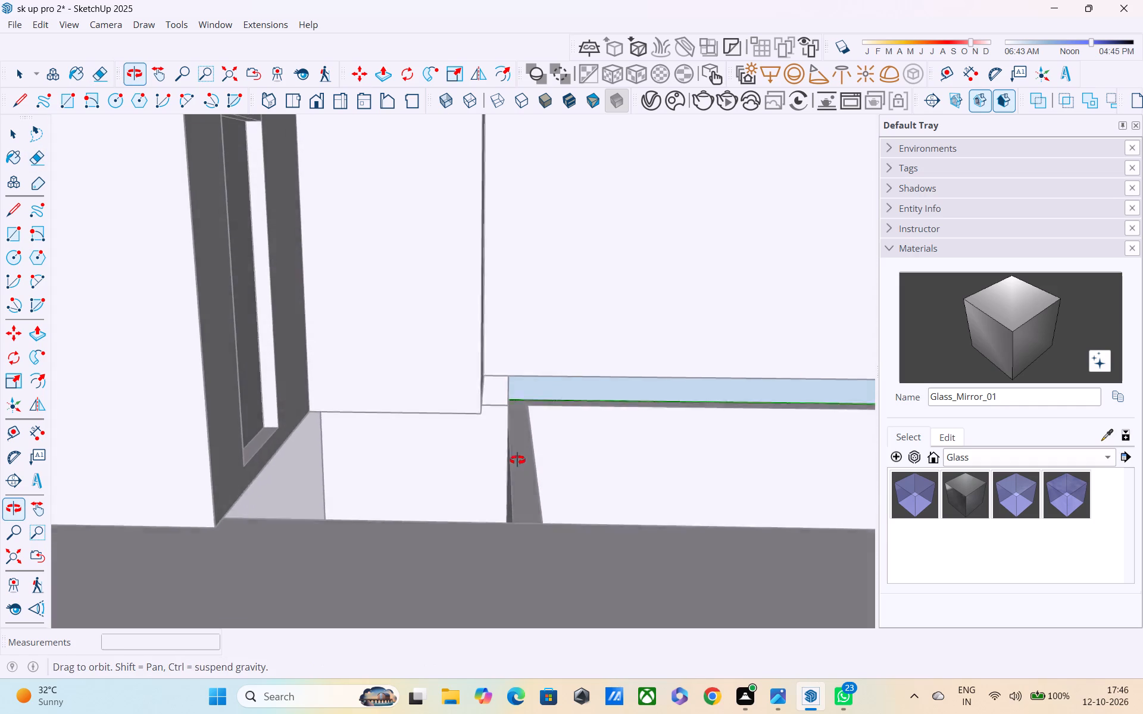
{"action": "middle_click_drag", "start_coordinate": [517, 460], "coordinate": [332, 404]}
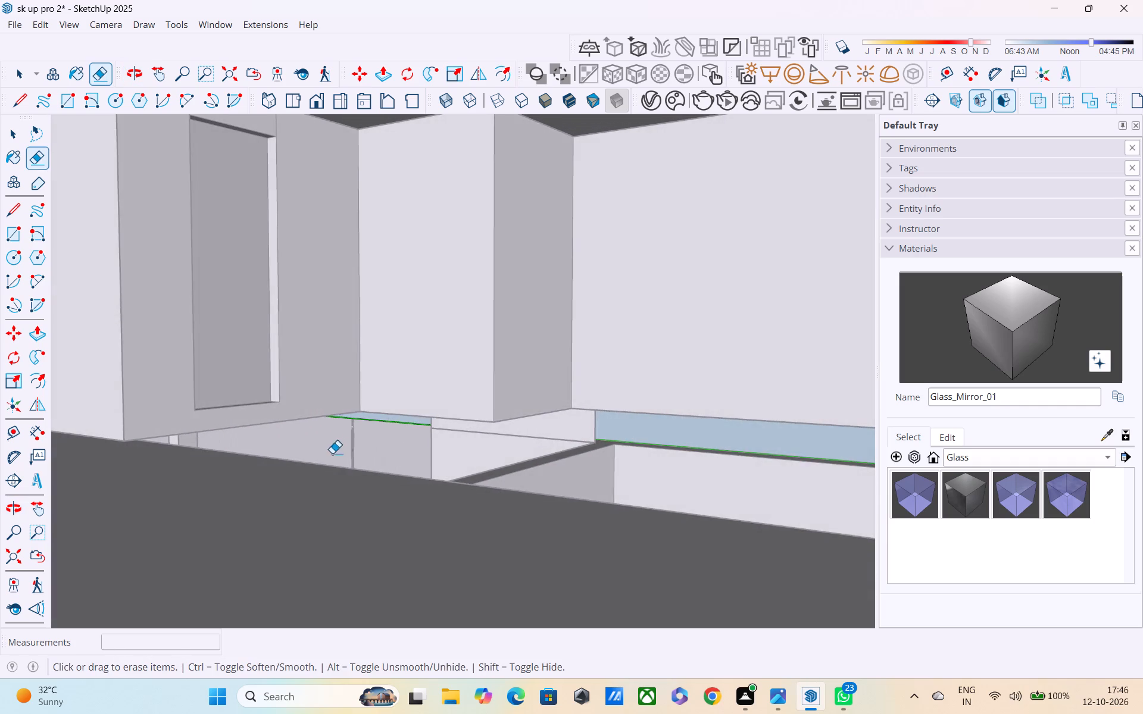
{"action": "scroll", "coordinate": [332, 453], "scroll_direction": "down", "scroll_amount": 5}
{"action": "scroll", "coordinate": [341, 508], "scroll_direction": "down", "scroll_amount": 4}
Draw a 13' 3" by about 13' 9 1/2" rectangle across the upper floor slab's open underside beside the tall block, and leave the group.
{"action": "middle_click_drag", "start_coordinate": [247, 562], "coordinate": [926, 397]}
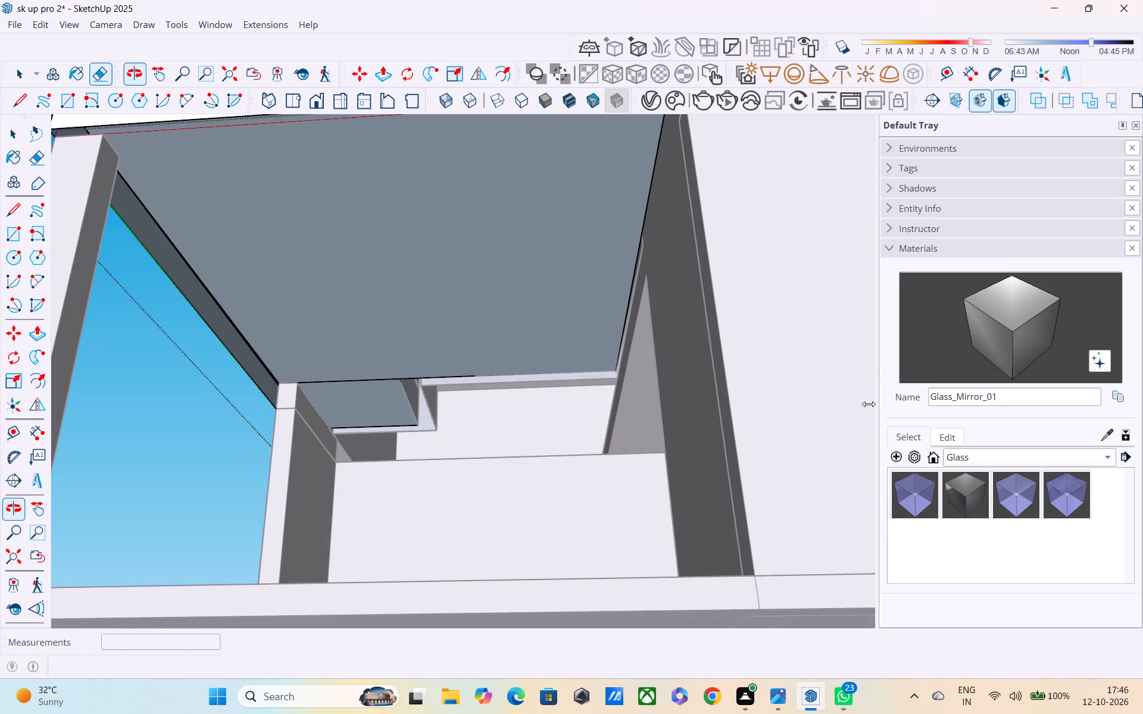
{"action": "scroll", "coordinate": [598, 428], "scroll_direction": "up", "scroll_amount": 2}
{"action": "scroll", "coordinate": [575, 424], "scroll_direction": "down", "scroll_amount": 5}
{"action": "middle_click_drag", "start_coordinate": [568, 421], "coordinate": [567, 385]}
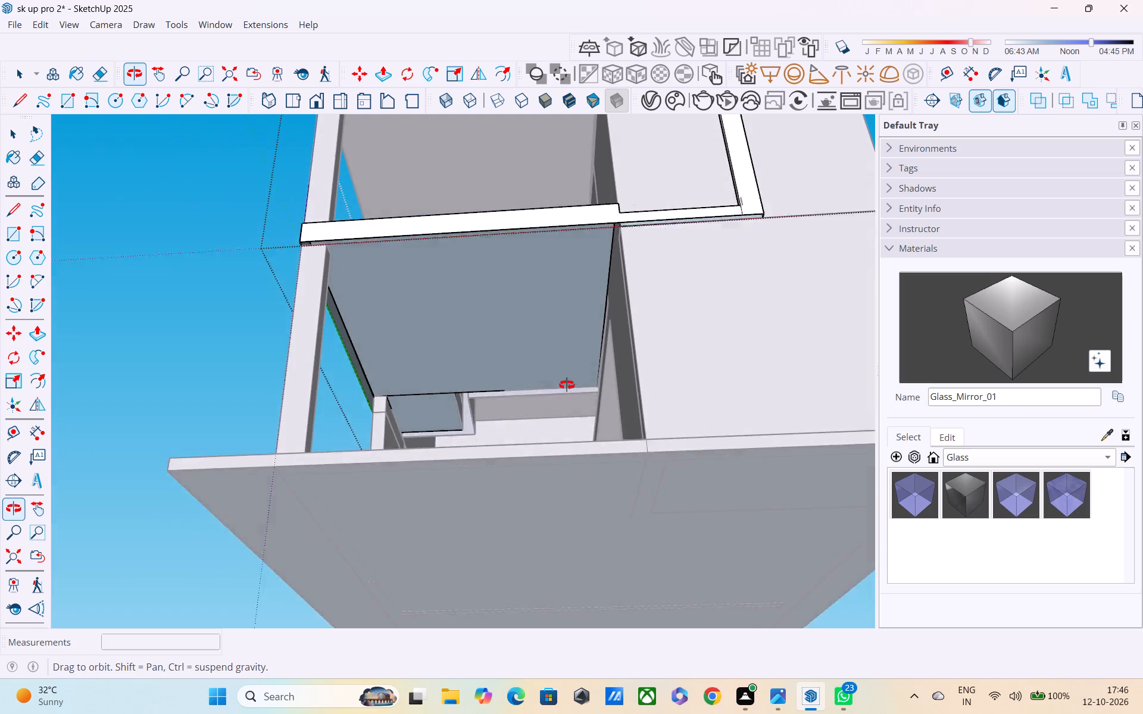
{"action": "middle_click_drag", "start_coordinate": [567, 385], "coordinate": [612, 402]}
{"action": "key", "text": "Escape"}
{"action": "key", "text": "r"}
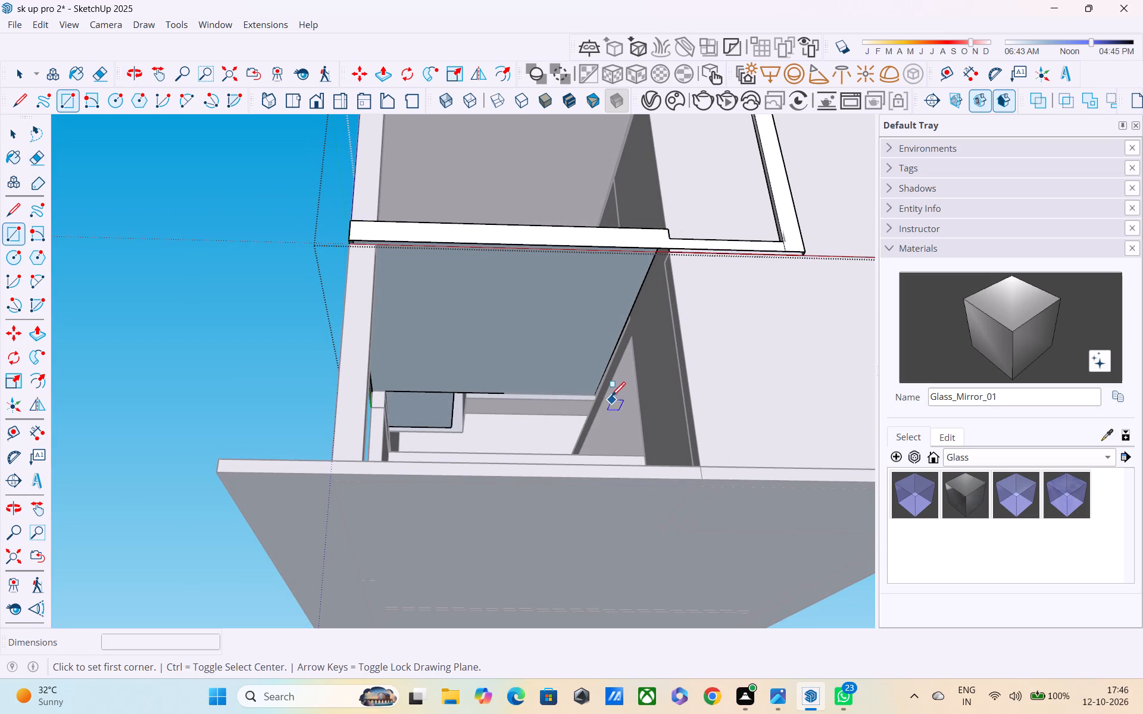
{"action": "scroll", "coordinate": [517, 317], "scroll_direction": "up", "scroll_amount": 1}
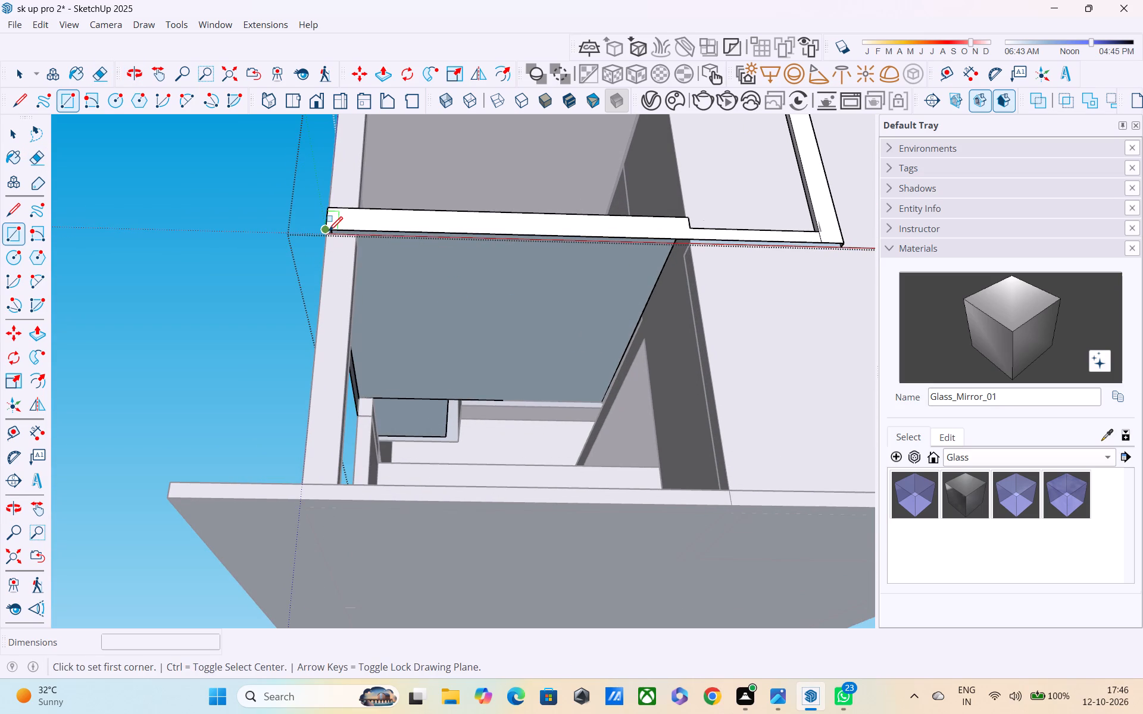
{"action": "left_click", "coordinate": [329, 231]}
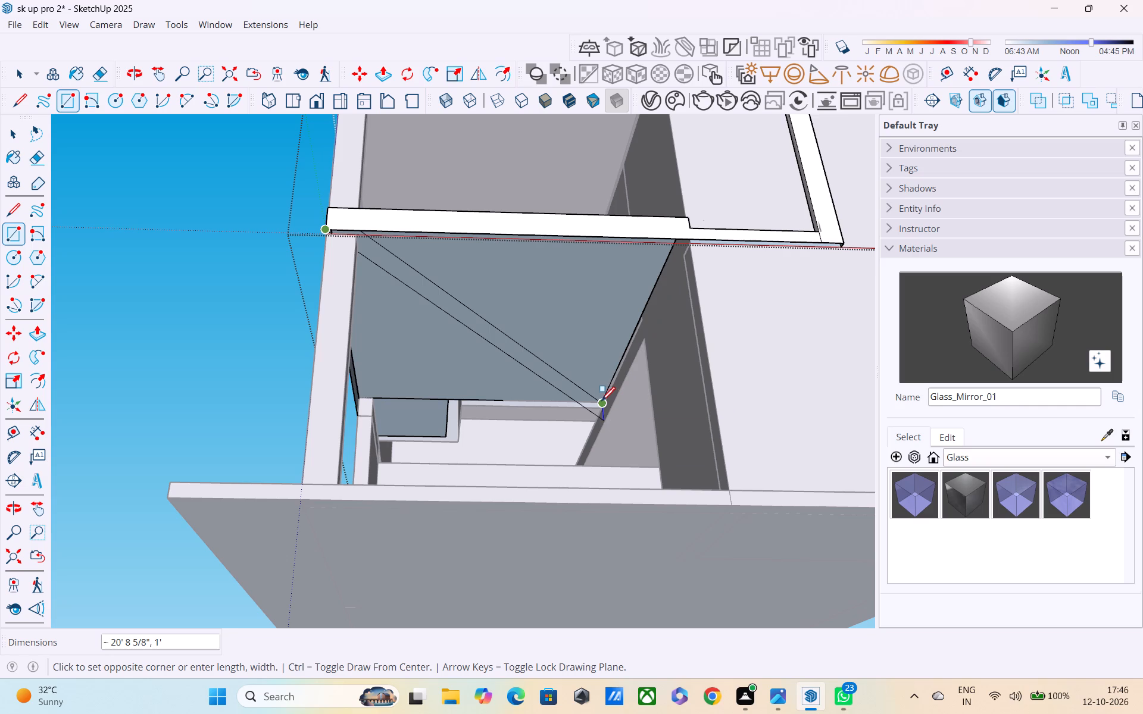
{"action": "left_click", "coordinate": [611, 402]}
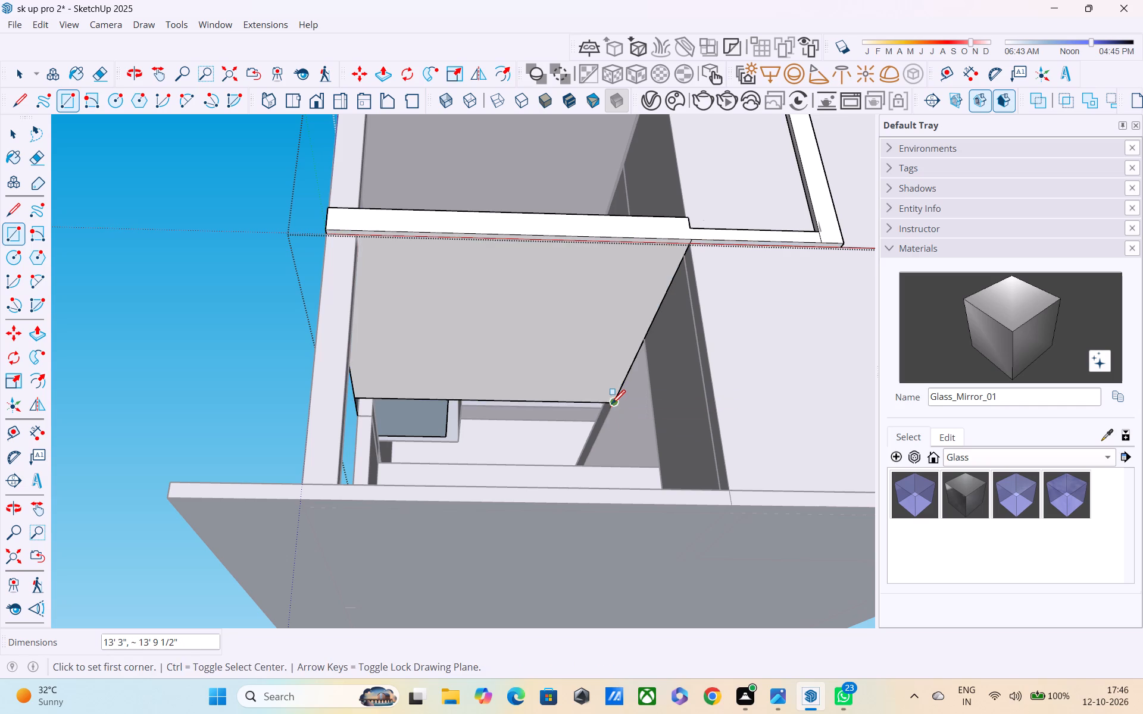
{"action": "middle_click_drag", "start_coordinate": [611, 409], "coordinate": [1044, 490]}
{"action": "middle_click_drag", "start_coordinate": [829, 469], "coordinate": [1010, 413]}
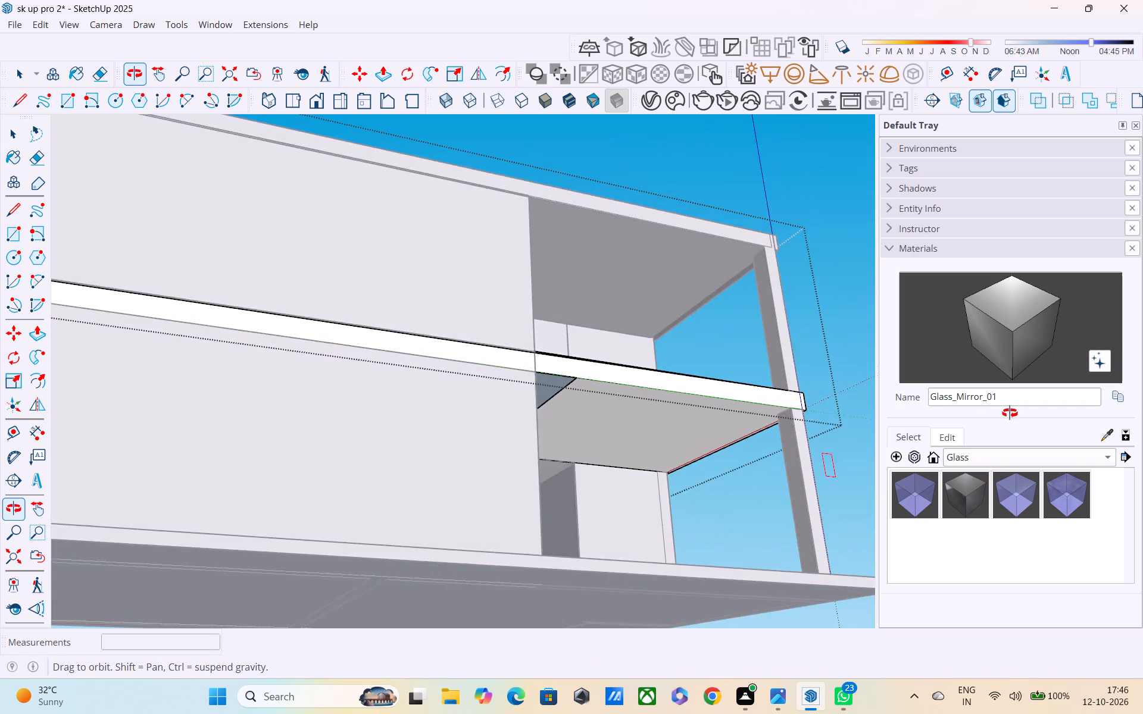
{"action": "middle_click_drag", "start_coordinate": [1010, 413], "coordinate": [452, 456]}
{"action": "middle_click_drag", "start_coordinate": [568, 402], "coordinate": [460, 434]}
{"action": "key", "text": "Escape"}
{"action": "key", "text": "space"}
{"action": "left_click", "coordinate": [276, 270]}
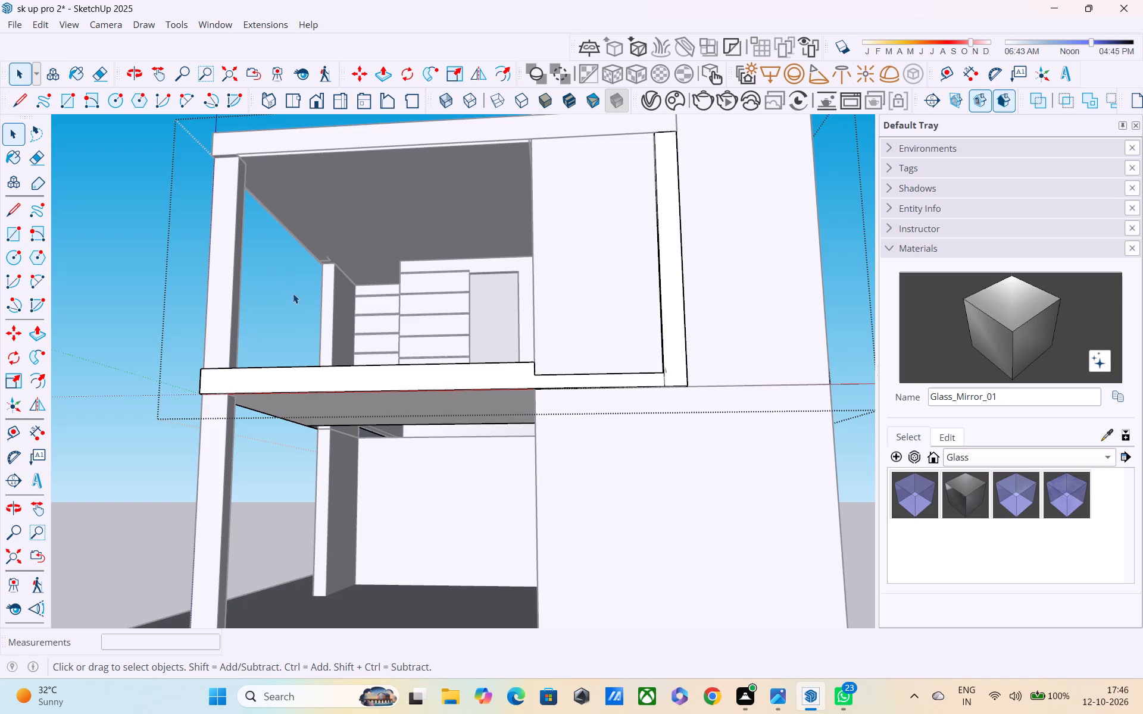
{"action": "scroll", "coordinate": [307, 321], "scroll_direction": "up", "scroll_amount": 1}
{"action": "double_click", "coordinate": [289, 309]}
Examine where the upper floor slab meets the tall block's face, checking inside the upper-floor group and leaving it.
{"action": "middle_click_drag", "start_coordinate": [291, 339], "coordinate": [313, 162]}
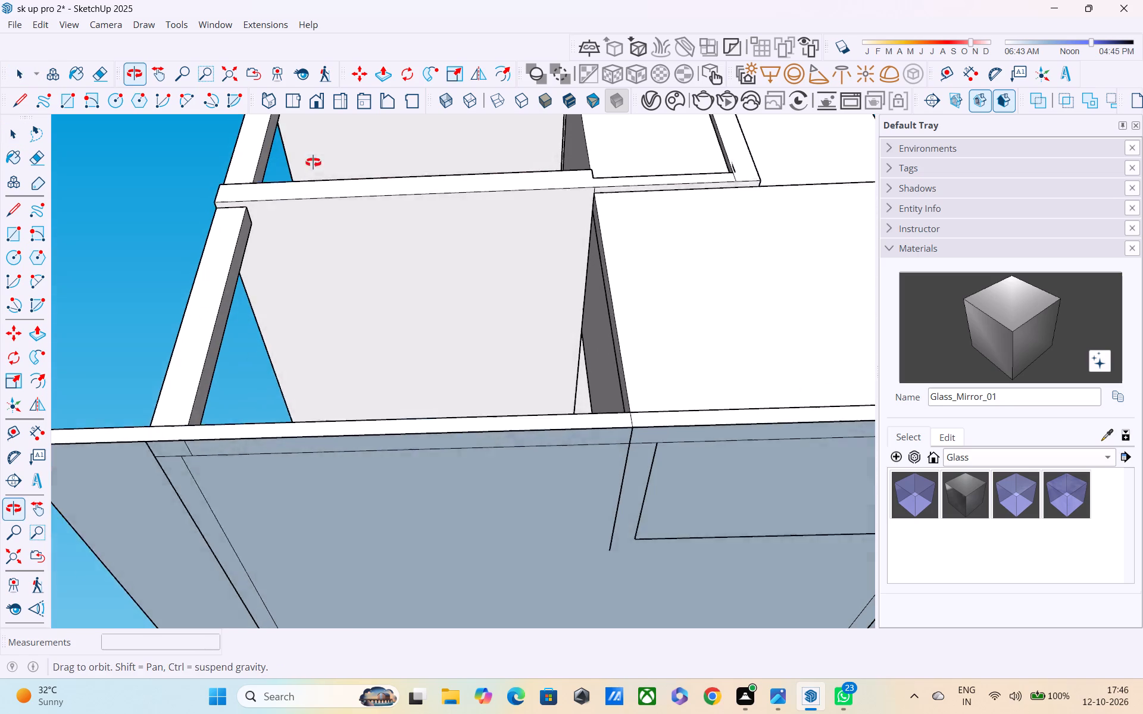
{"action": "middle_click_drag", "start_coordinate": [313, 162], "coordinate": [321, 140]}
{"action": "middle_click_drag", "start_coordinate": [664, 190], "coordinate": [418, 331]}
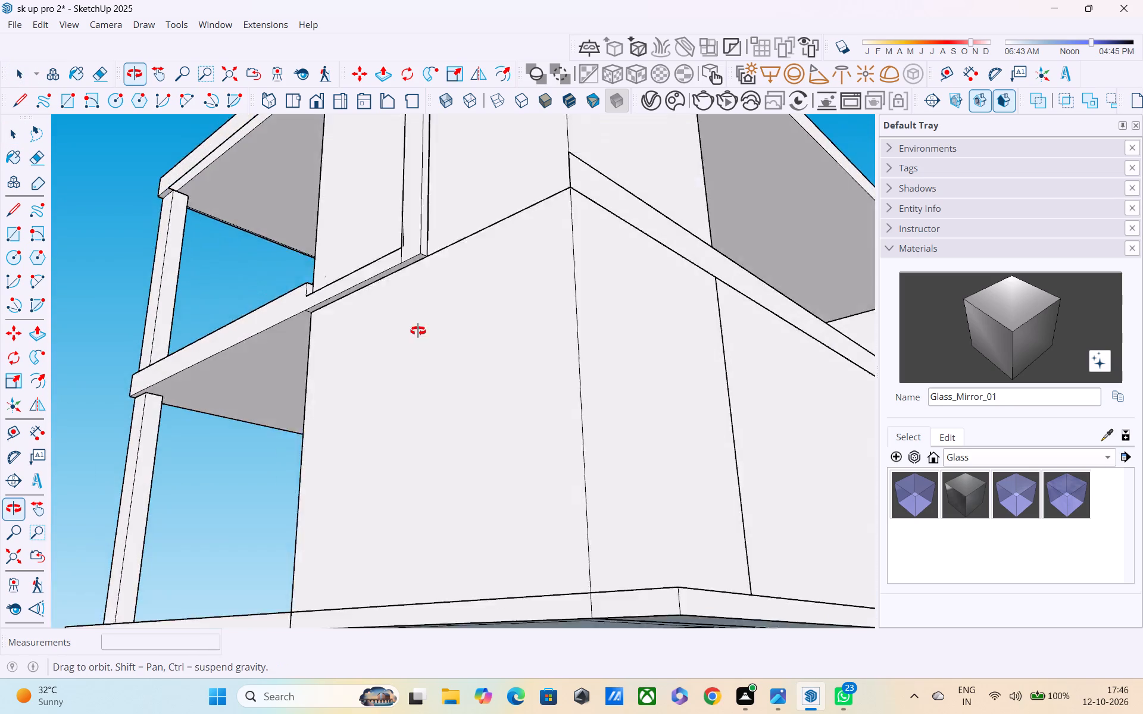
{"action": "middle_click_drag", "start_coordinate": [418, 331], "coordinate": [497, 324]}
{"action": "scroll", "coordinate": [591, 280], "scroll_direction": "up", "scroll_amount": 2}
{"action": "scroll", "coordinate": [594, 277], "scroll_direction": "down", "scroll_amount": 3}
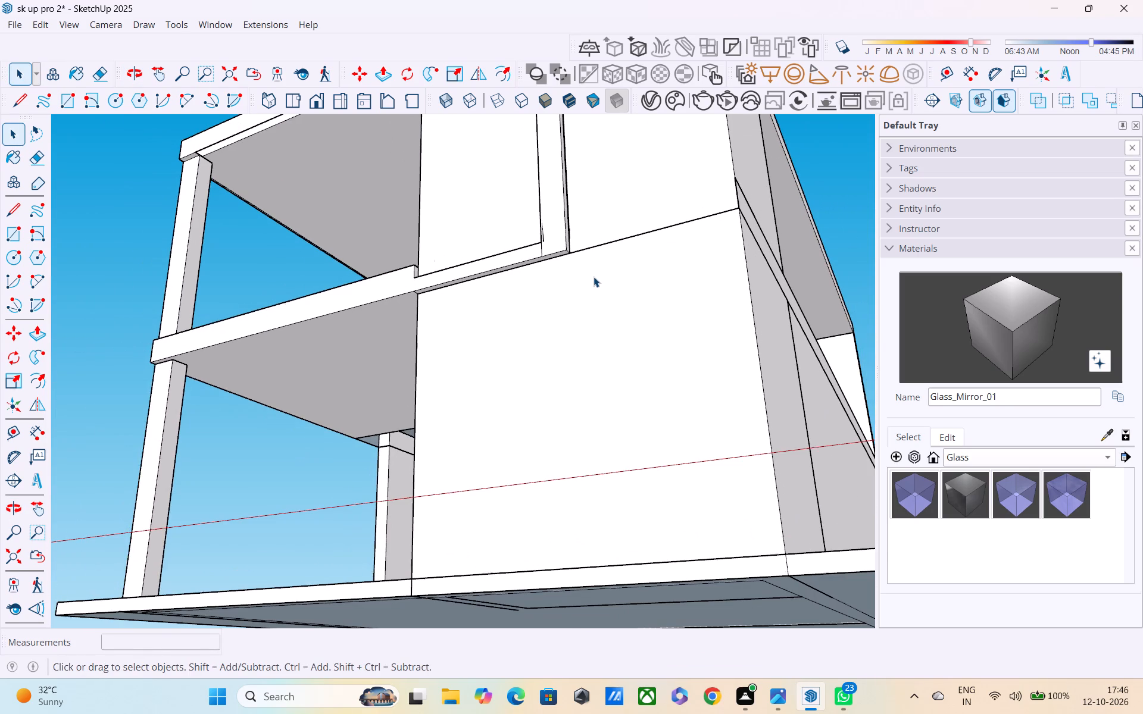
{"action": "double_click", "coordinate": [377, 281]}
{"action": "middle_click_drag", "start_coordinate": [576, 274], "coordinate": [457, 367]}
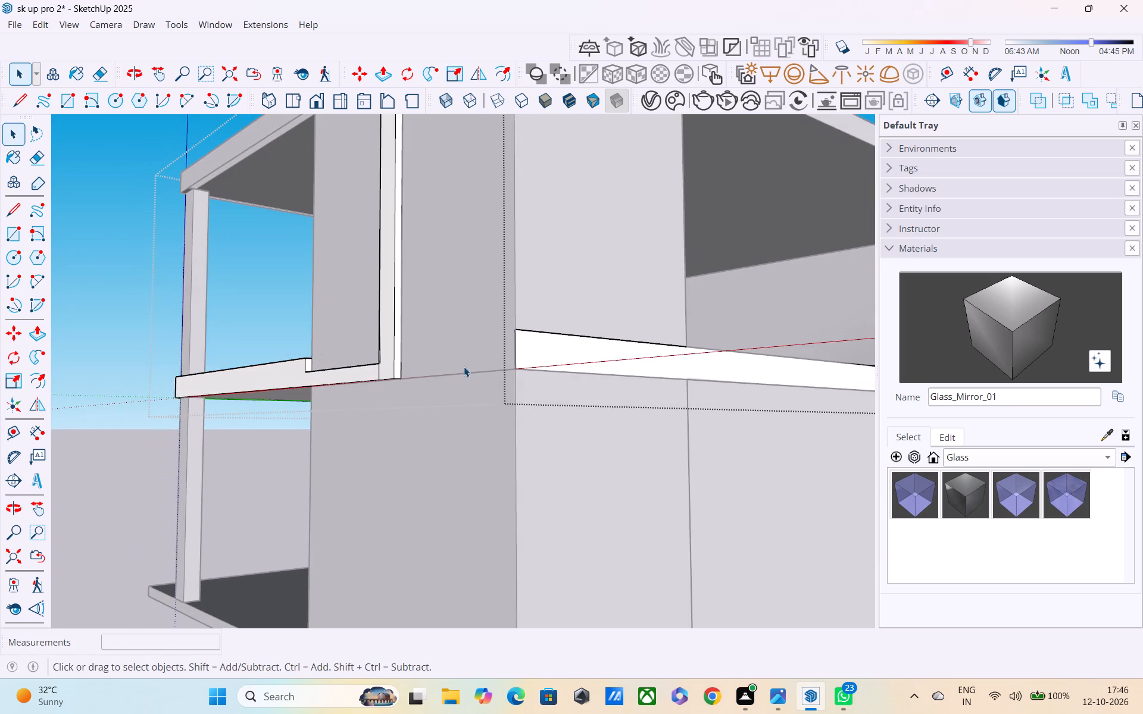
{"action": "scroll", "coordinate": [464, 367], "scroll_direction": "up", "scroll_amount": 3}
{"action": "left_click", "coordinate": [248, 243]}
{"action": "left_click", "coordinate": [236, 239]}
{"action": "key", "text": "space"}
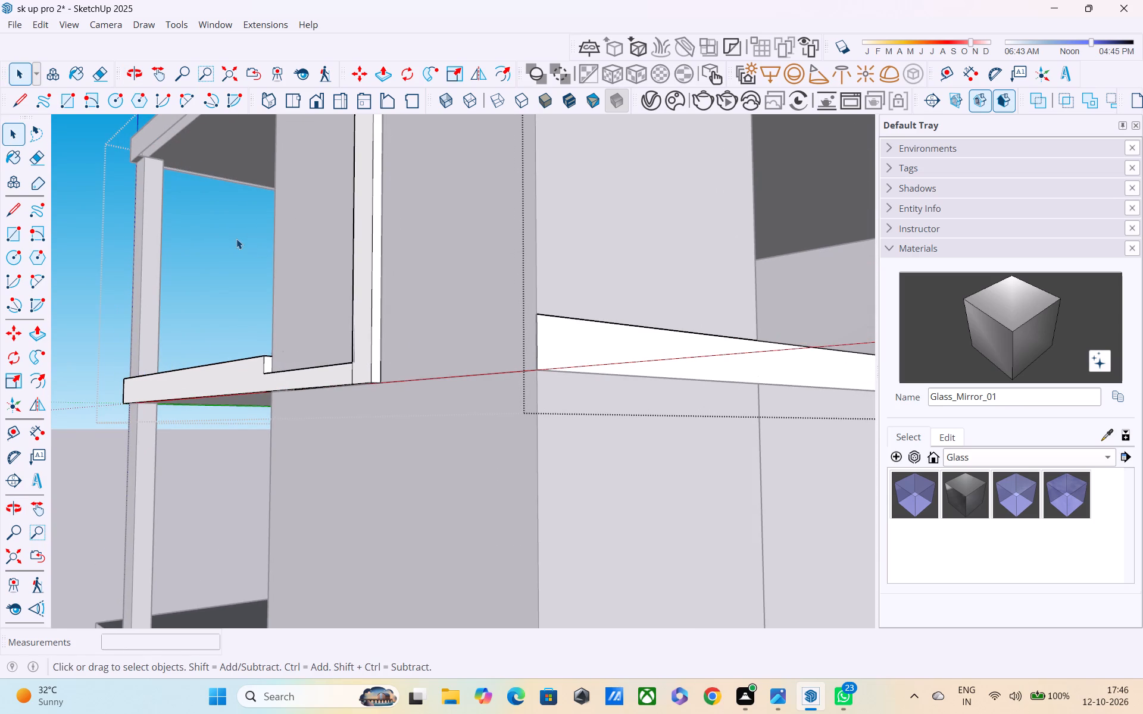
{"action": "double_click", "coordinate": [226, 235]}
In the ground-floor wall group, delete the top edge running across the tall block's face together with its adjoining wall face.
{"action": "double_click", "coordinate": [413, 382]}
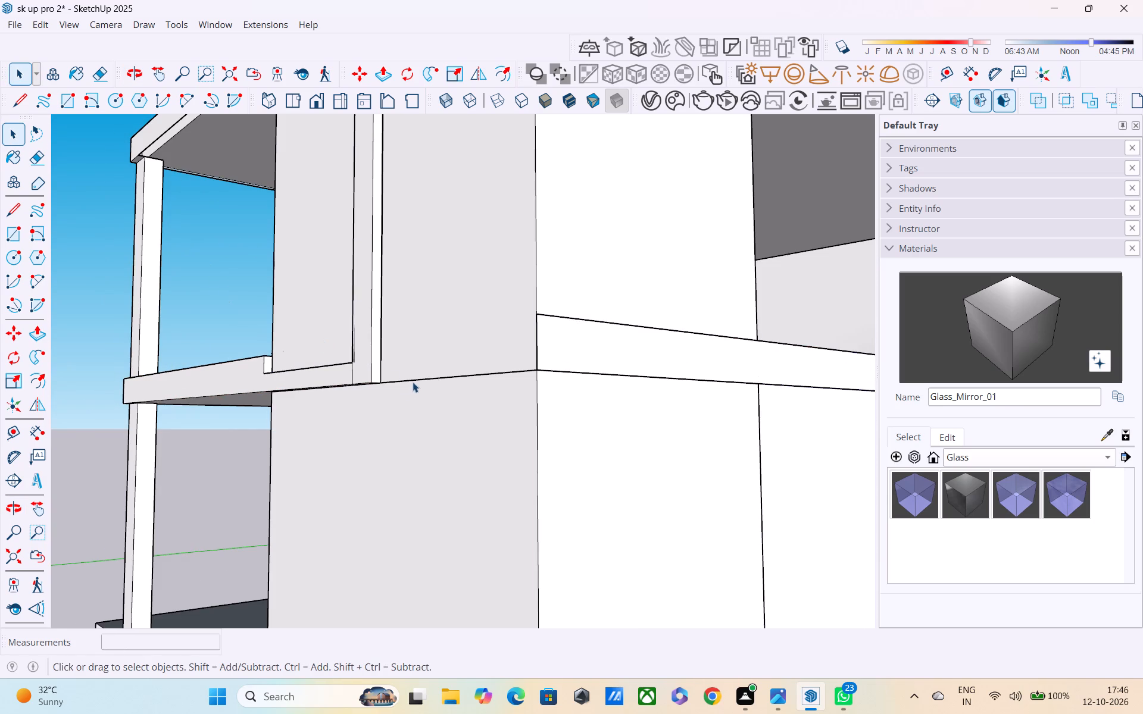
{"action": "double_click", "coordinate": [509, 412]}
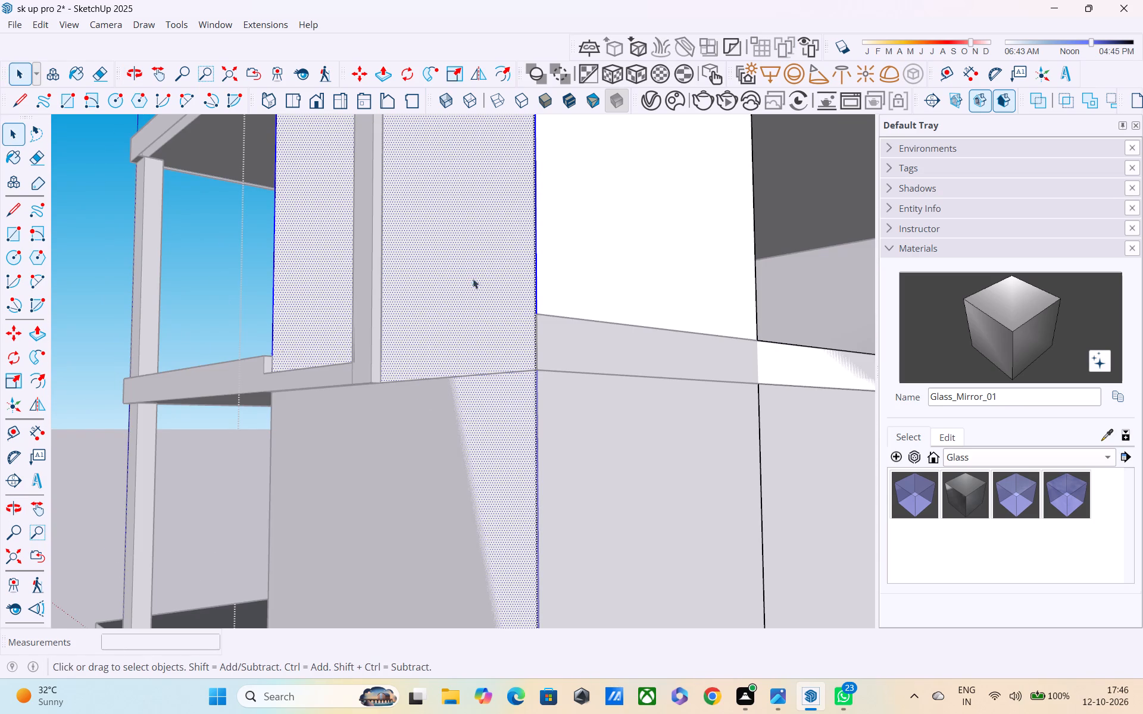
{"action": "double_click", "coordinate": [258, 244]}
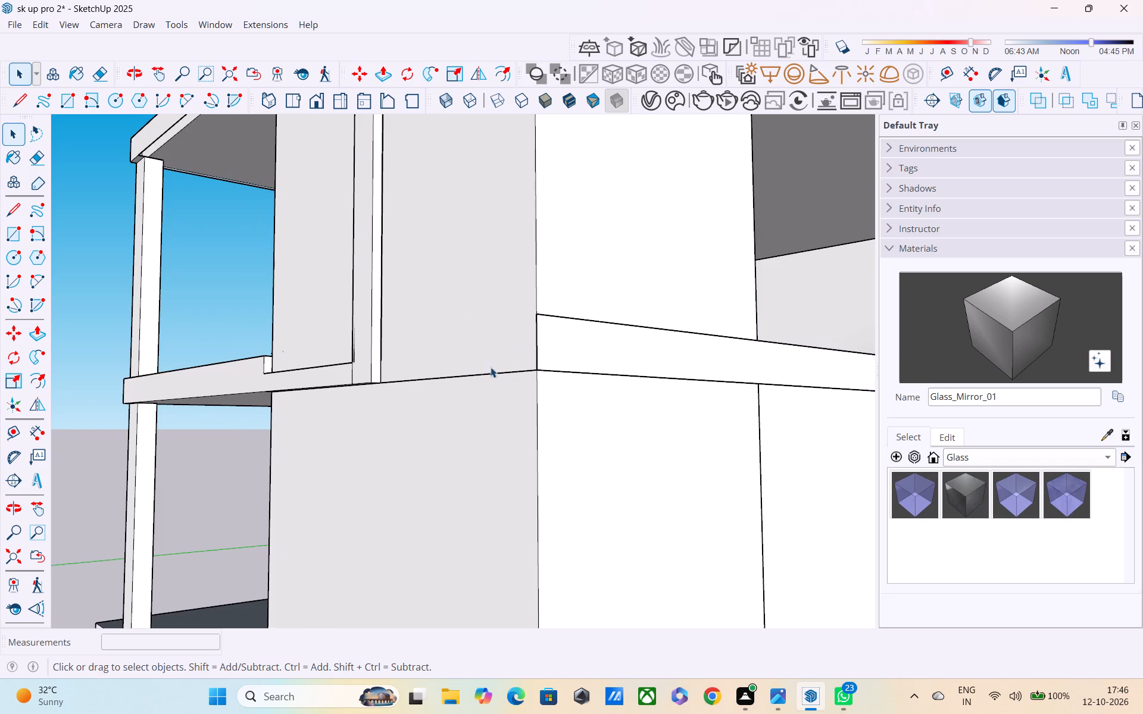
{"action": "double_click", "coordinate": [455, 376]}
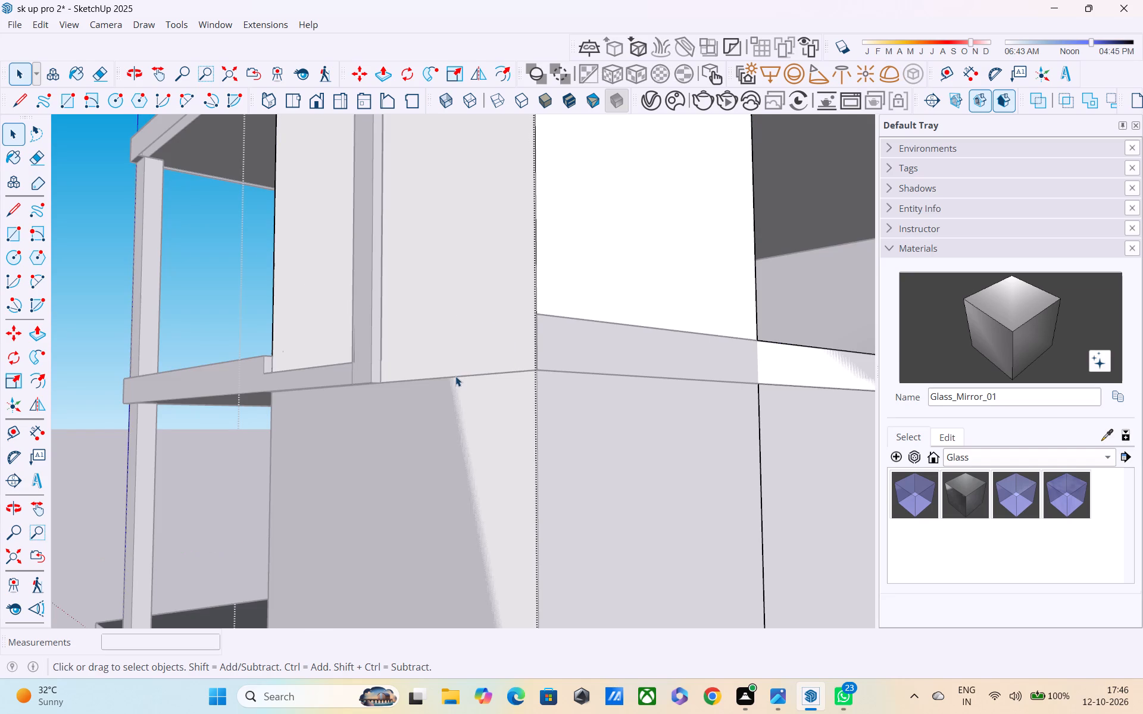
{"action": "double_click", "coordinate": [455, 376]}
{"action": "double_click", "coordinate": [533, 369]}
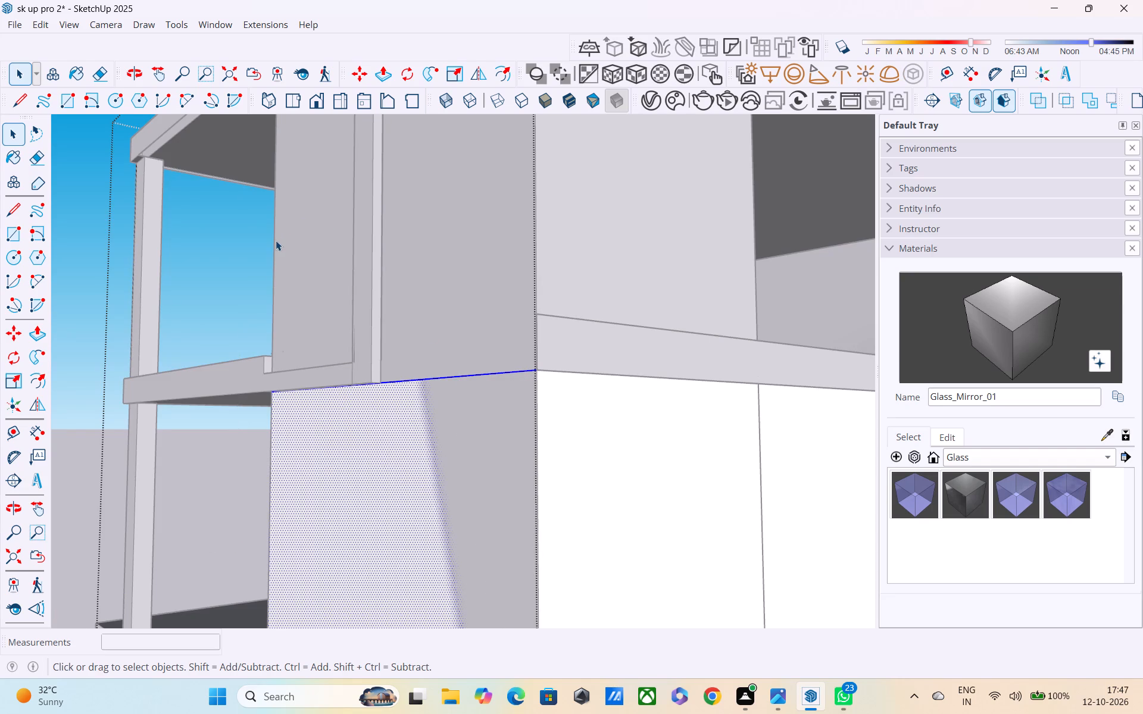
{"action": "key", "text": "Delete"}
Erase the vertical edge of the leftover narrow ground-floor wall strip at the tall block's corner.
{"action": "scroll", "coordinate": [301, 284], "scroll_direction": "down", "scroll_amount": 4}
{"action": "middle_click_drag", "start_coordinate": [430, 362], "coordinate": [860, 420]}
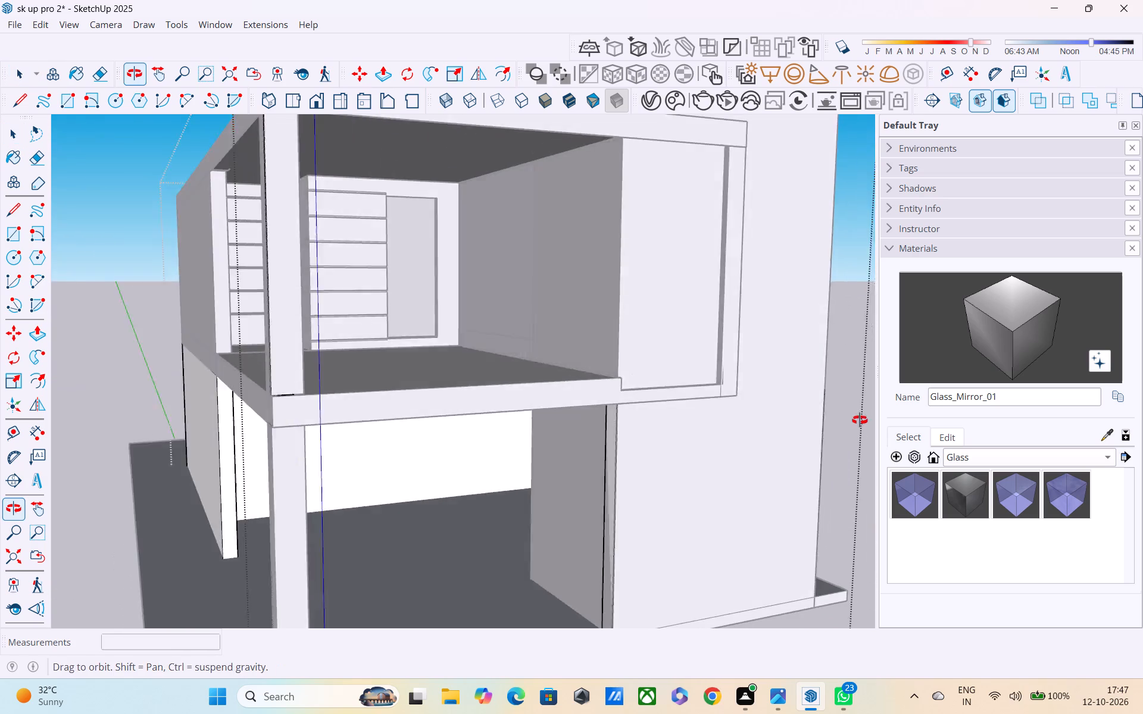
{"action": "middle_click_drag", "start_coordinate": [860, 420], "coordinate": [875, 408]}
{"action": "scroll", "coordinate": [843, 404], "scroll_direction": "down", "scroll_amount": 3}
{"action": "middle_click_drag", "start_coordinate": [602, 464], "coordinate": [764, 424]}
{"action": "scroll", "coordinate": [765, 427], "scroll_direction": "up", "scroll_amount": 6}
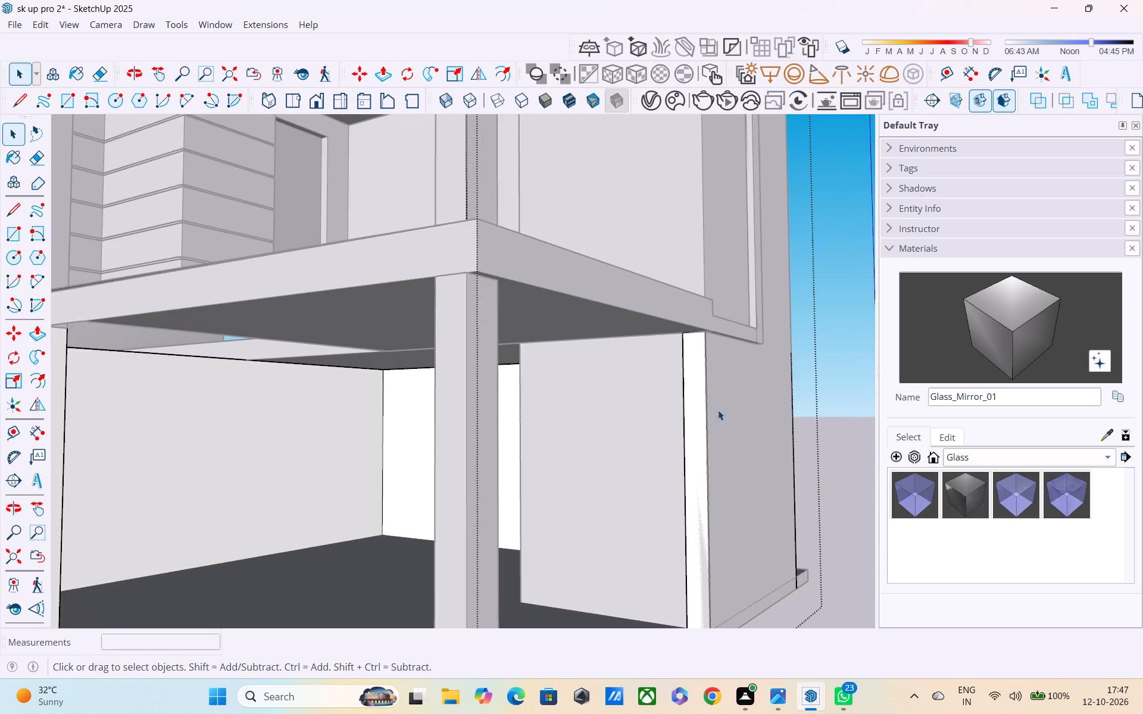
{"action": "scroll", "coordinate": [692, 398], "scroll_direction": "up", "scroll_amount": 1}
{"action": "middle_click_drag", "start_coordinate": [692, 398], "coordinate": [728, 364]}
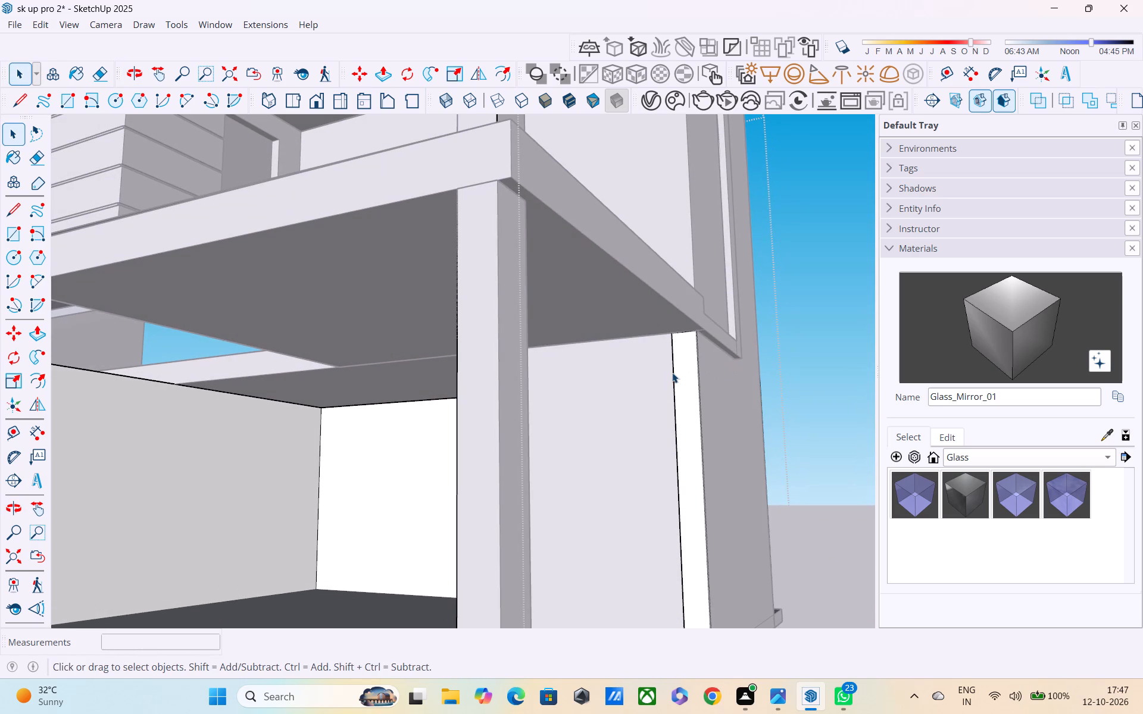
{"action": "key", "text": "e"}
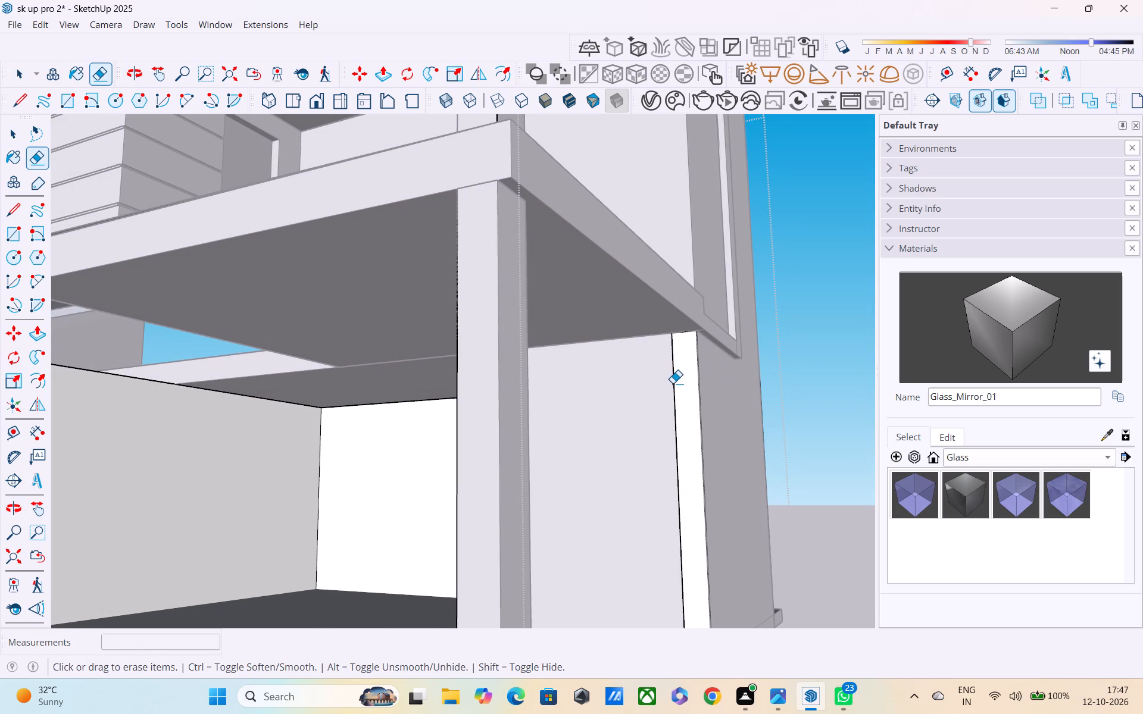
{"action": "left_click", "coordinate": [674, 393]}
Examine the building around the tall block and the ground-floor walls from several sides.
{"action": "scroll", "coordinate": [676, 401], "scroll_direction": "down", "scroll_amount": 3}
{"action": "middle_click_drag", "start_coordinate": [790, 396], "coordinate": [609, 430]}
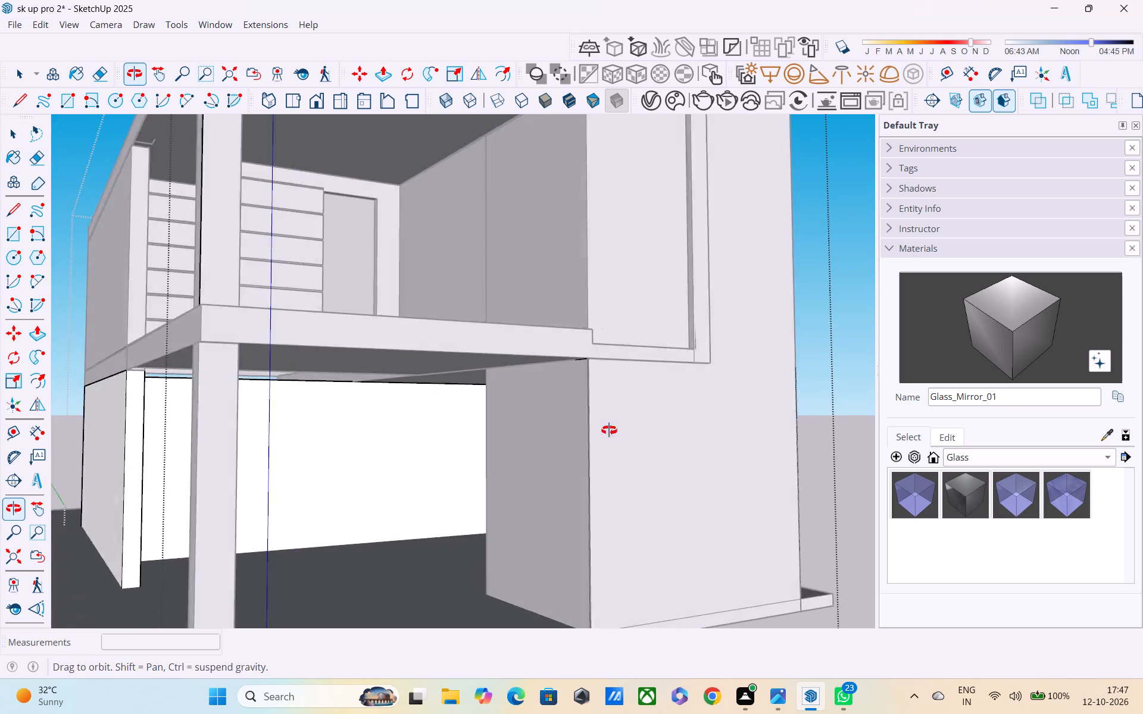
{"action": "middle_click_drag", "start_coordinate": [609, 430], "coordinate": [531, 432]}
{"action": "scroll", "coordinate": [534, 425], "scroll_direction": "down", "scroll_amount": 5}
{"action": "middle_click_drag", "start_coordinate": [639, 417], "coordinate": [339, 443]}
{"action": "scroll", "coordinate": [390, 442], "scroll_direction": "down", "scroll_amount": 4}
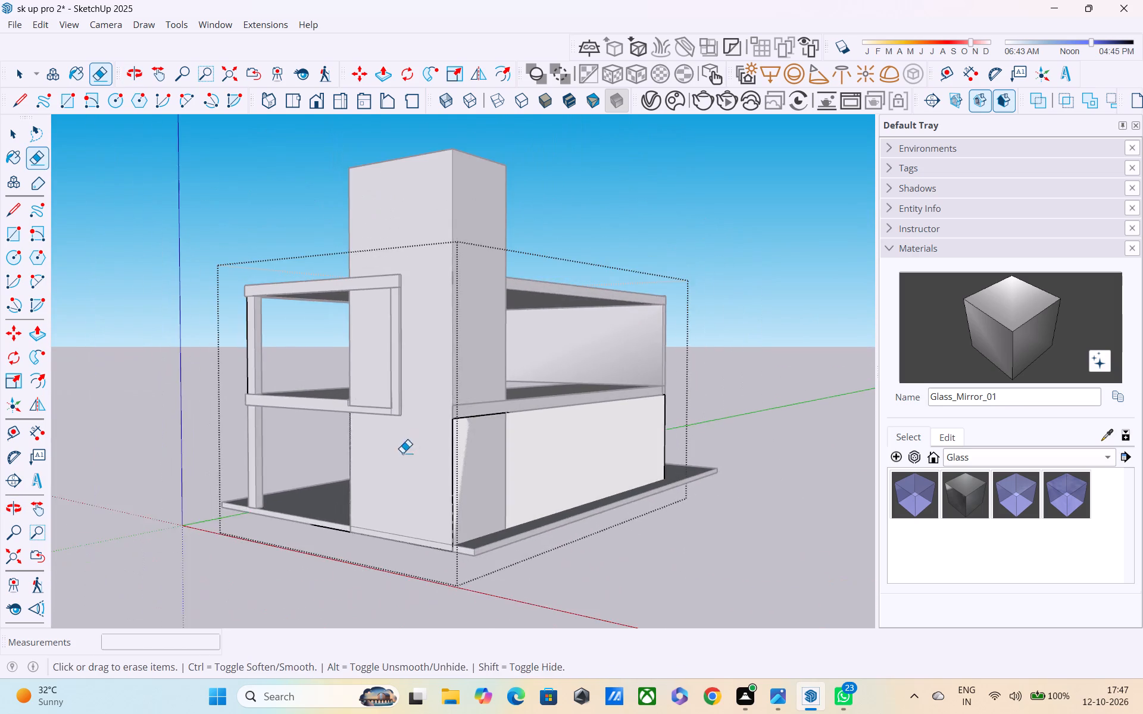
{"action": "middle_click_drag", "start_coordinate": [402, 453], "coordinate": [774, 396]}
{"action": "middle_click_drag", "start_coordinate": [485, 424], "coordinate": [707, 480]}
{"action": "scroll", "coordinate": [527, 452], "scroll_direction": "up", "scroll_amount": 3}
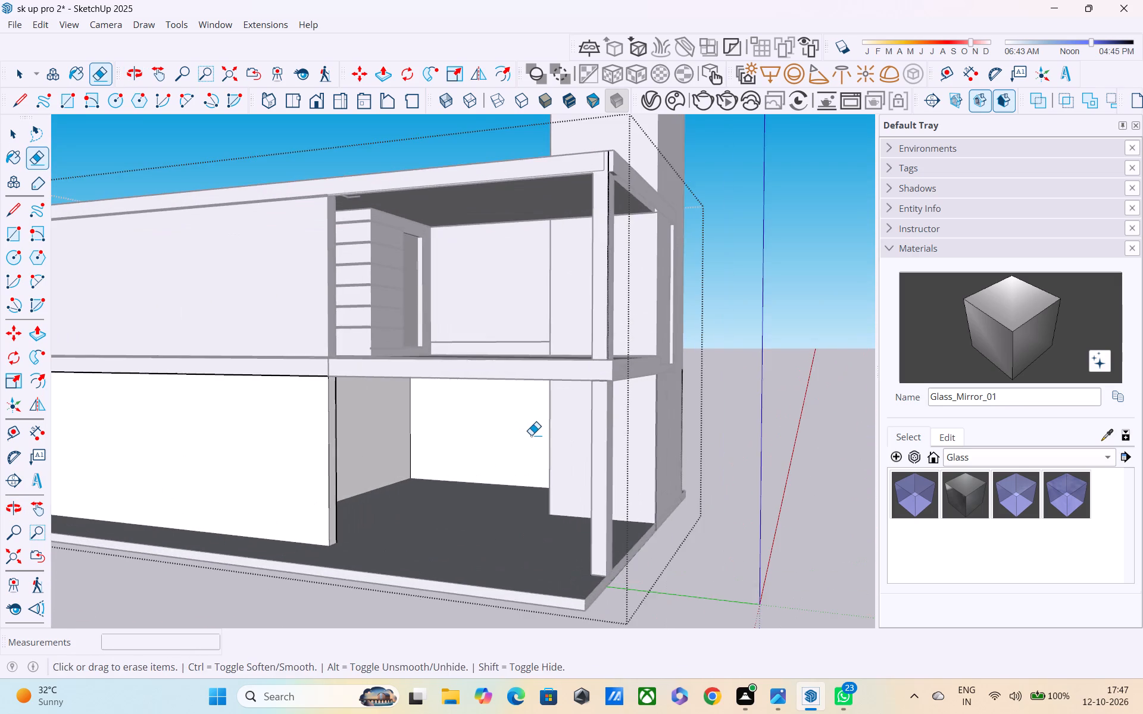
{"action": "middle_click_drag", "start_coordinate": [532, 433], "coordinate": [330, 429]}
{"action": "scroll", "coordinate": [330, 429], "scroll_direction": "up", "scroll_amount": 1}
{"action": "scroll", "coordinate": [330, 429], "scroll_direction": "down", "scroll_amount": 1}
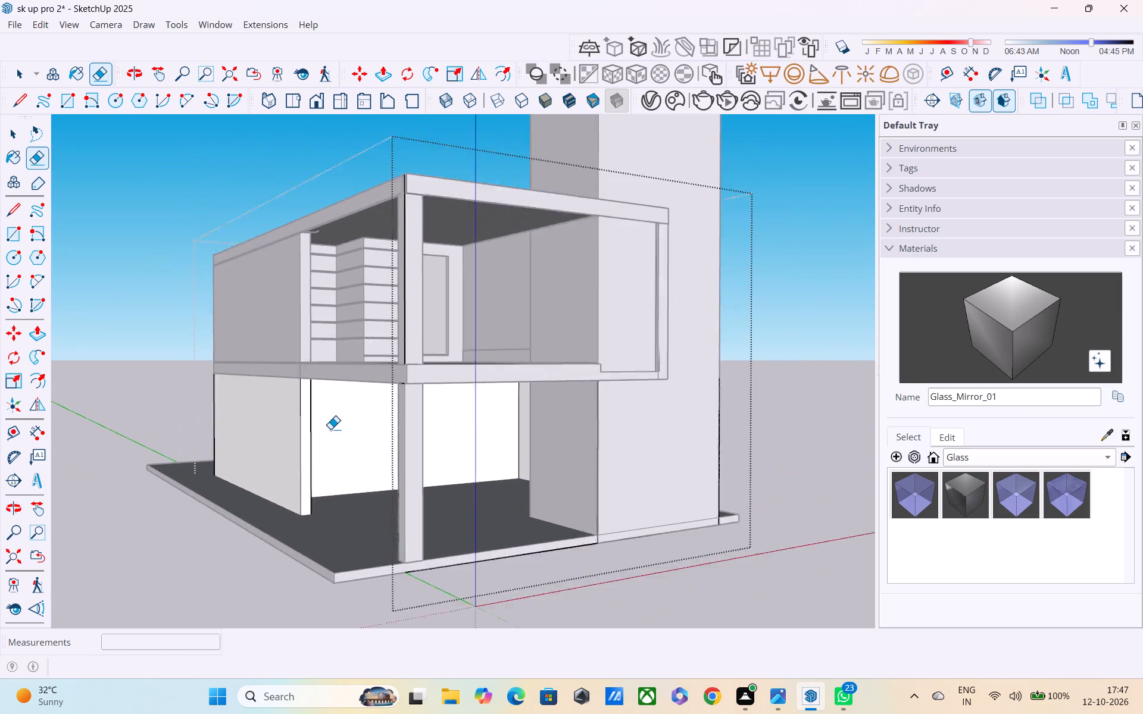
{"action": "scroll", "coordinate": [330, 429], "scroll_direction": "down", "scroll_amount": 2}
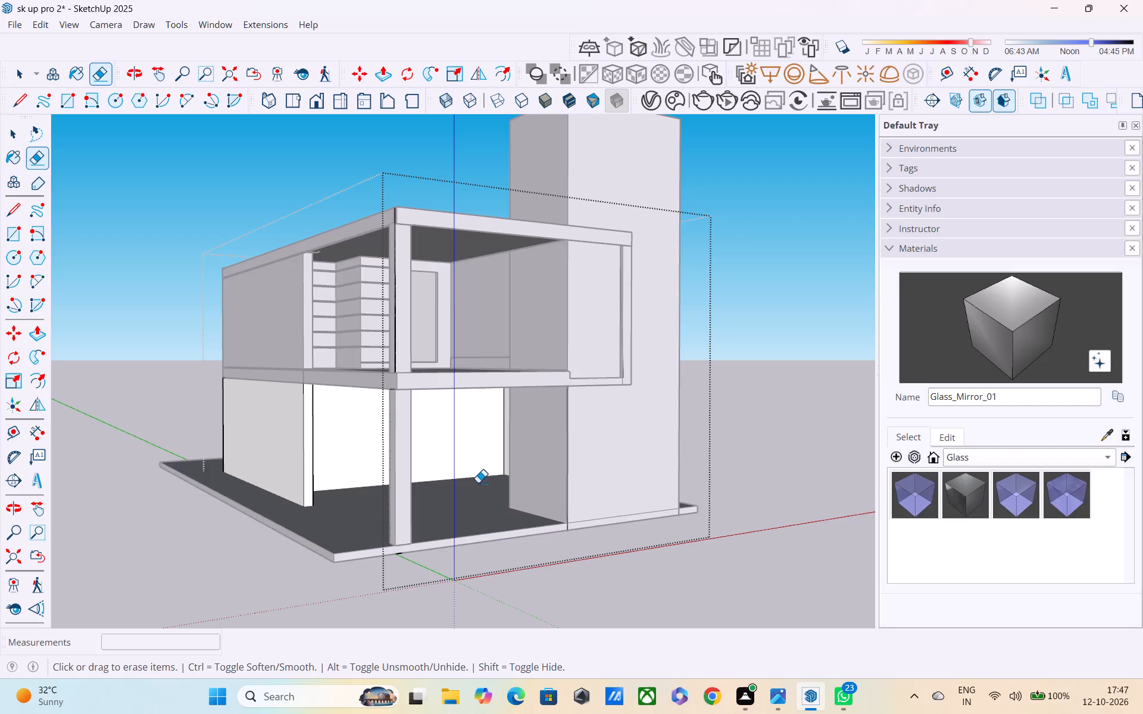
Examine the upper floor slab's underside and stair opening from below, and view the whole model.
{"action": "middle_click_drag", "start_coordinate": [309, 487], "coordinate": [229, 492]}
{"action": "scroll", "coordinate": [484, 450], "scroll_direction": "up", "scroll_amount": 1}
{"action": "middle_click_drag", "start_coordinate": [450, 415], "coordinate": [446, 375]}
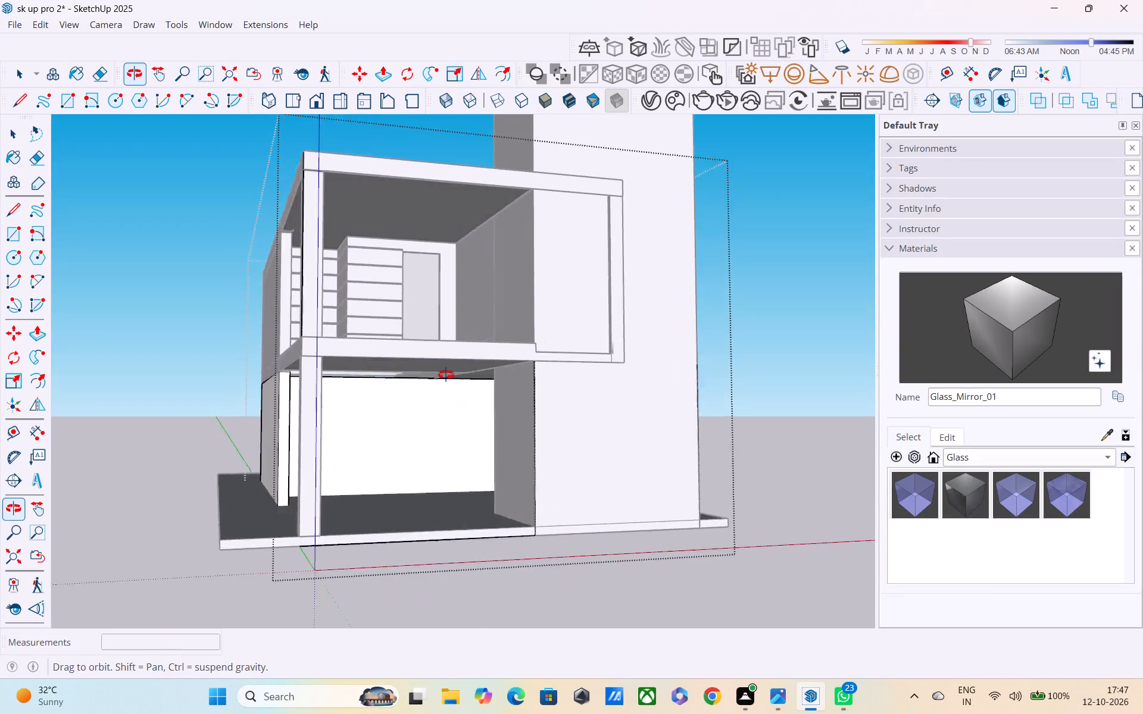
{"action": "middle_click_drag", "start_coordinate": [446, 375], "coordinate": [426, 324]}
{"action": "scroll", "coordinate": [296, 396], "scroll_direction": "up", "scroll_amount": 3}
{"action": "middle_click_drag", "start_coordinate": [318, 367], "coordinate": [319, 335]}
{"action": "scroll", "coordinate": [321, 337], "scroll_direction": "up", "scroll_amount": 4}
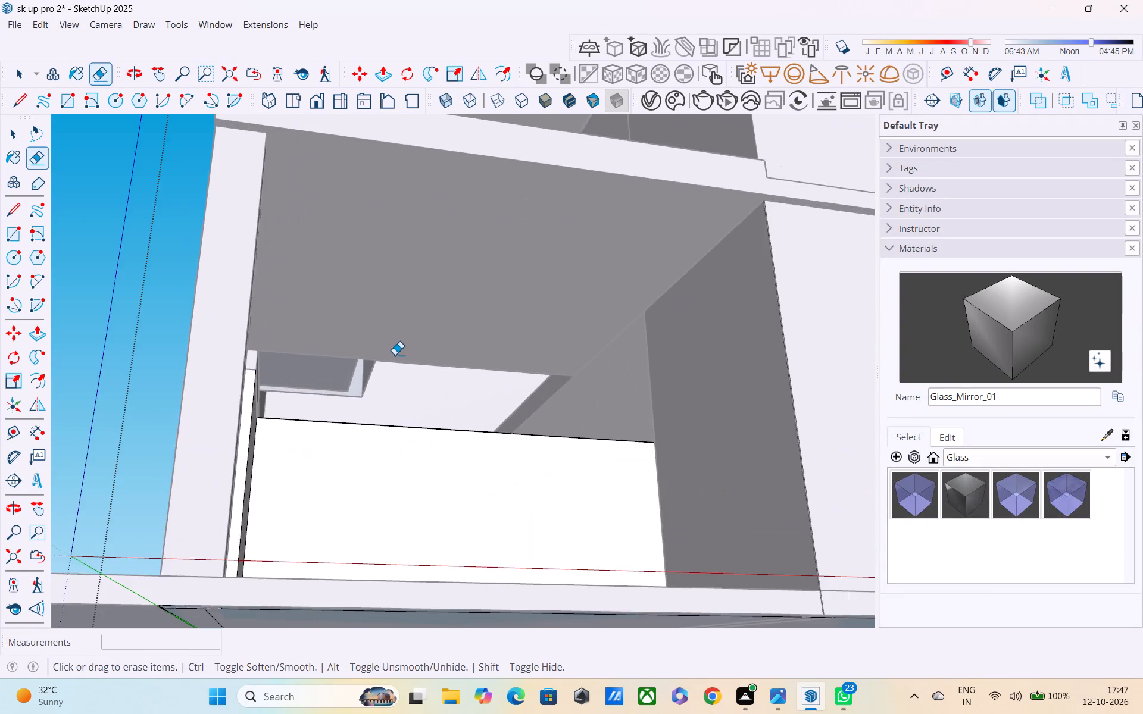
{"action": "scroll", "coordinate": [387, 350], "scroll_direction": "up", "scroll_amount": 8}
{"action": "key", "text": "Escape"}
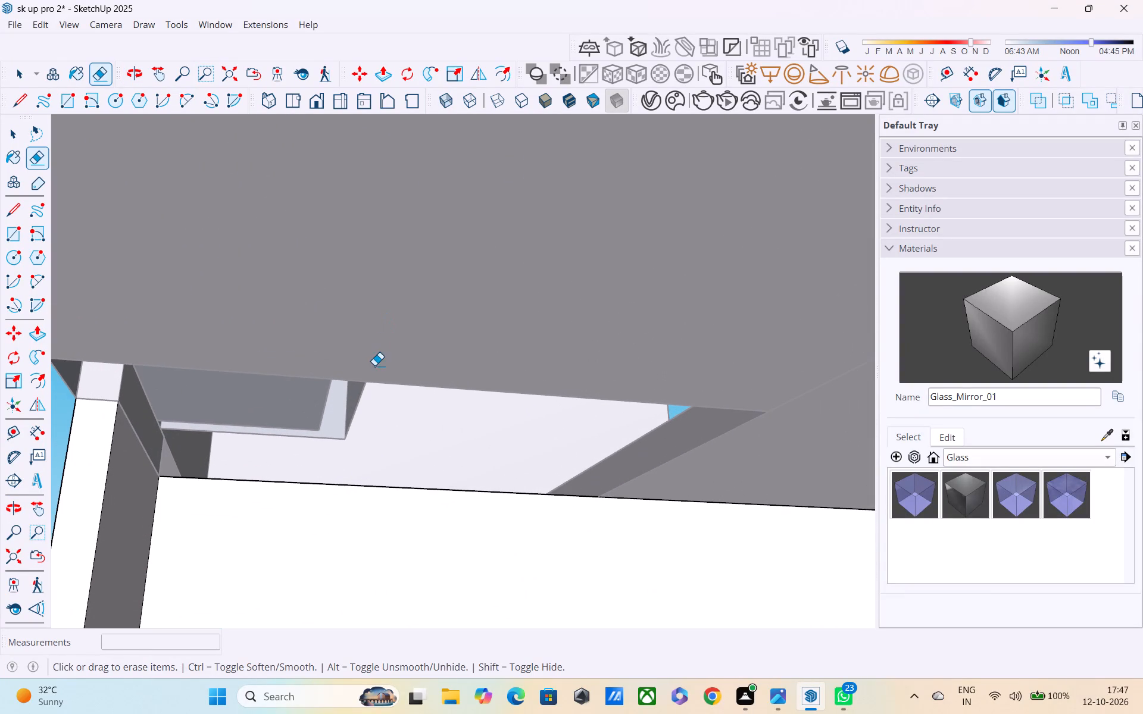
{"action": "middle_click_drag", "start_coordinate": [375, 364], "coordinate": [617, 265]}
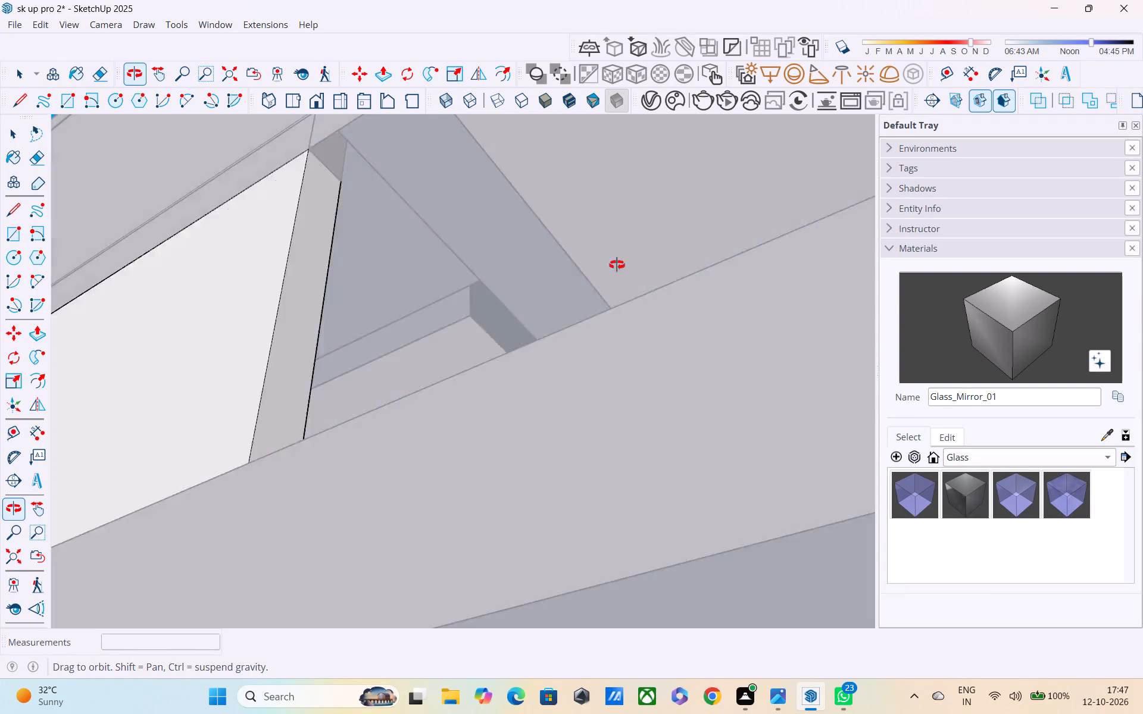
{"action": "middle_click_drag", "start_coordinate": [617, 265], "coordinate": [613, 297]}
{"action": "scroll", "coordinate": [550, 356], "scroll_direction": "up", "scroll_amount": 3}
{"action": "scroll", "coordinate": [503, 368], "scroll_direction": "up", "scroll_amount": 4}
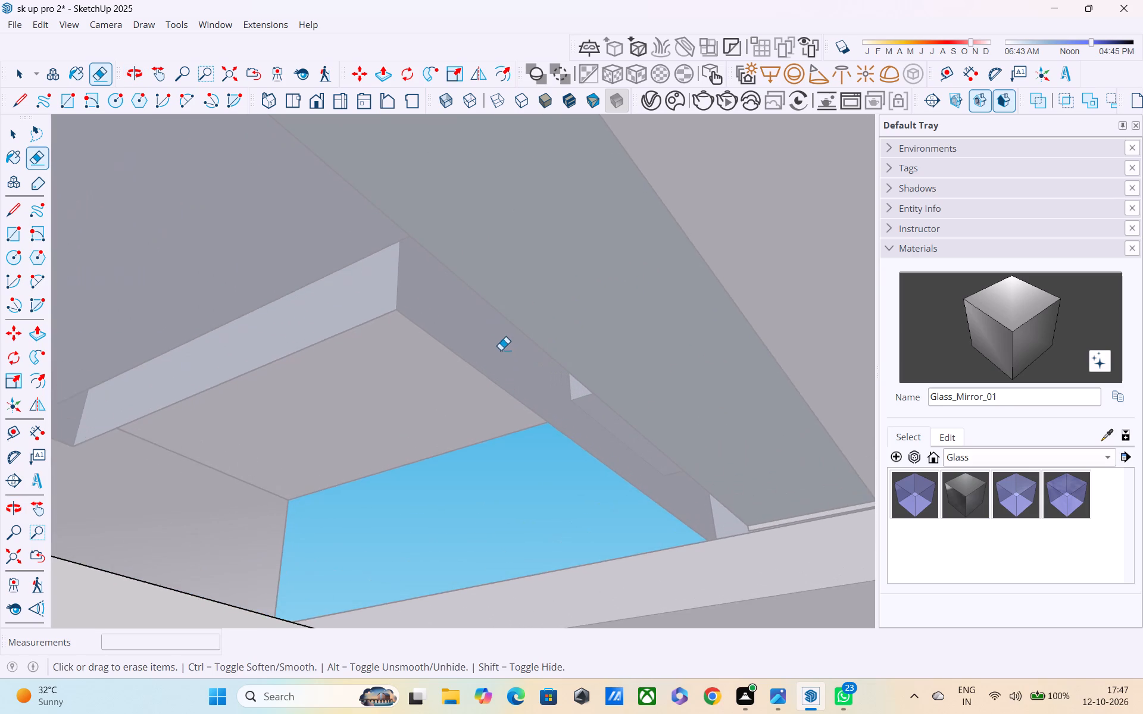
{"action": "middle_click_drag", "start_coordinate": [501, 350], "coordinate": [520, 314]}
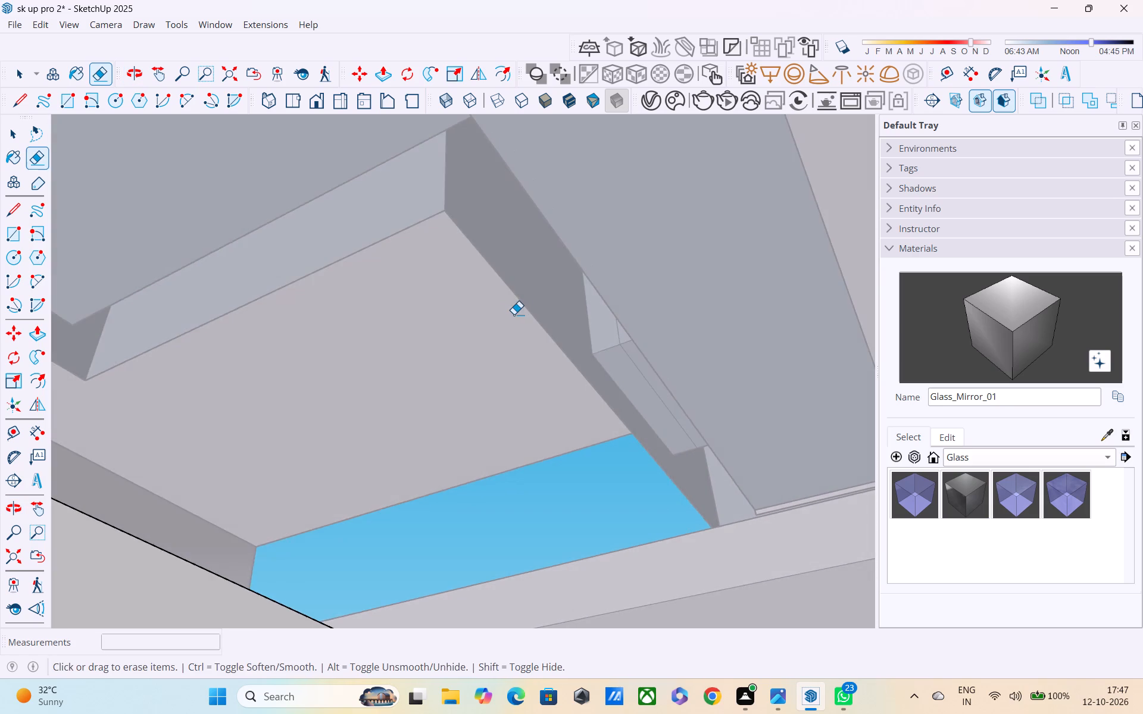
{"action": "scroll", "coordinate": [513, 314], "scroll_direction": "down", "scroll_amount": 11}
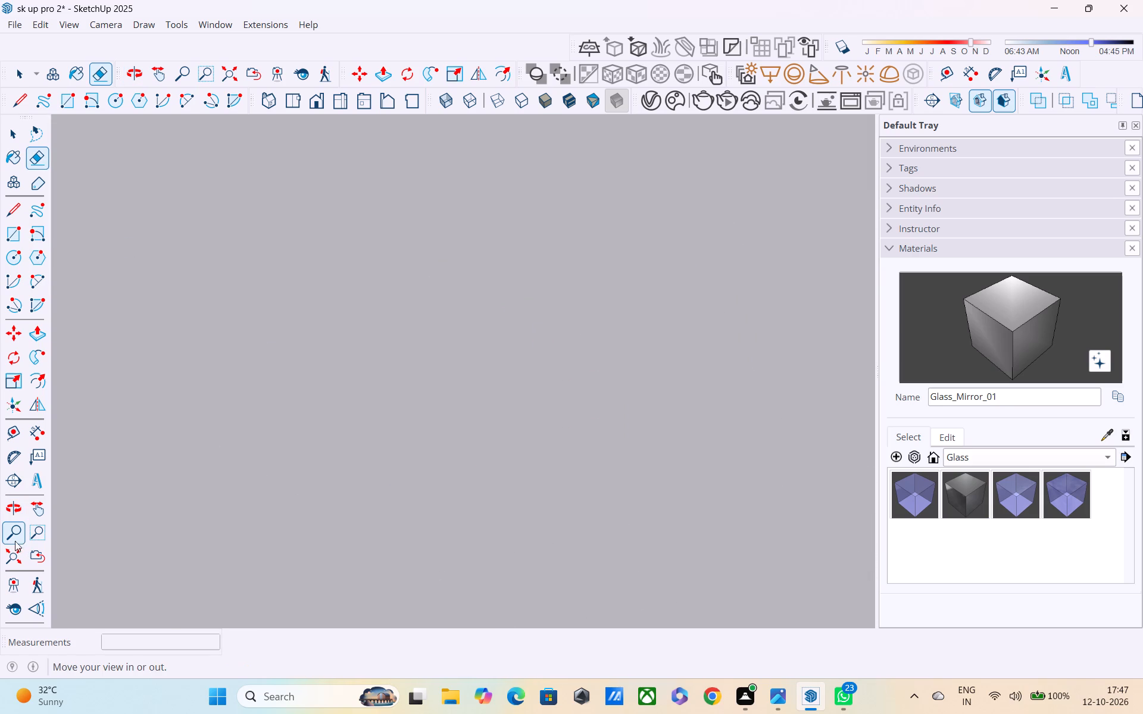
{"action": "left_click", "coordinate": [20, 562]}
{"action": "scroll", "coordinate": [254, 529], "scroll_direction": "down", "scroll_amount": 3}
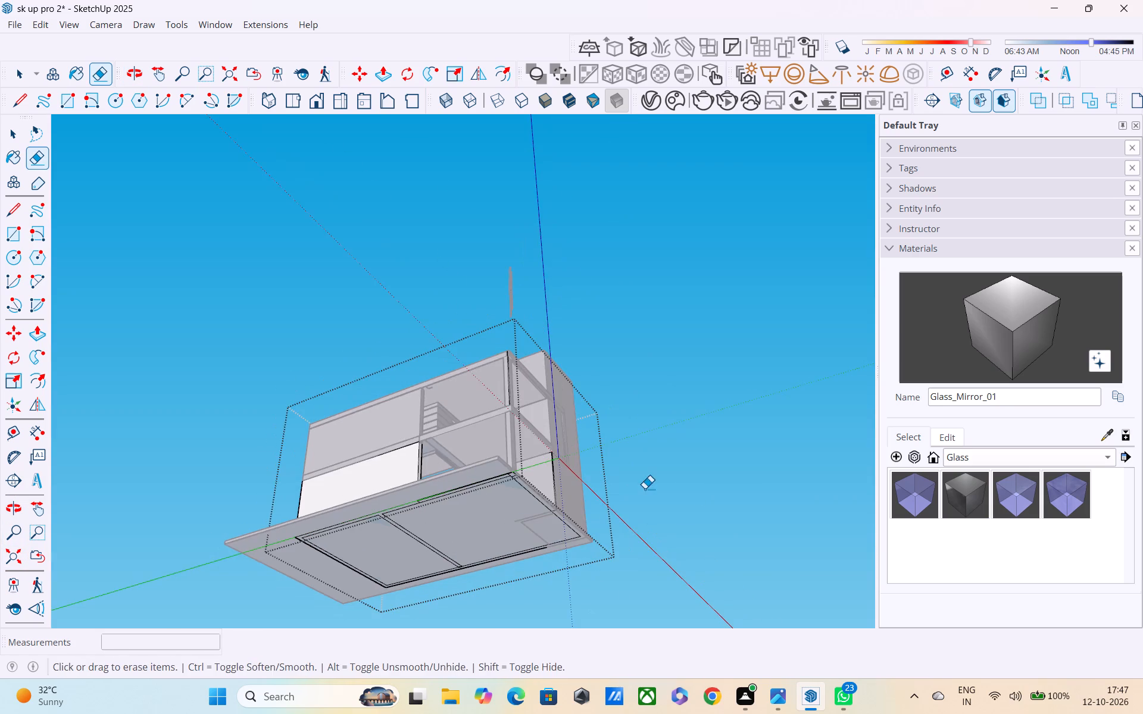
Draw a rectangle closing the full-width gap between the upper-floor end wall and the ground-floor wall below it.
{"action": "middle_click_drag", "start_coordinate": [645, 487], "coordinate": [343, 535]}
{"action": "scroll", "coordinate": [378, 523], "scroll_direction": "up", "scroll_amount": 1}
{"action": "scroll", "coordinate": [521, 382], "scroll_direction": "down", "scroll_amount": 5}
{"action": "middle_click_drag", "start_coordinate": [783, 378], "coordinate": [753, 414]}
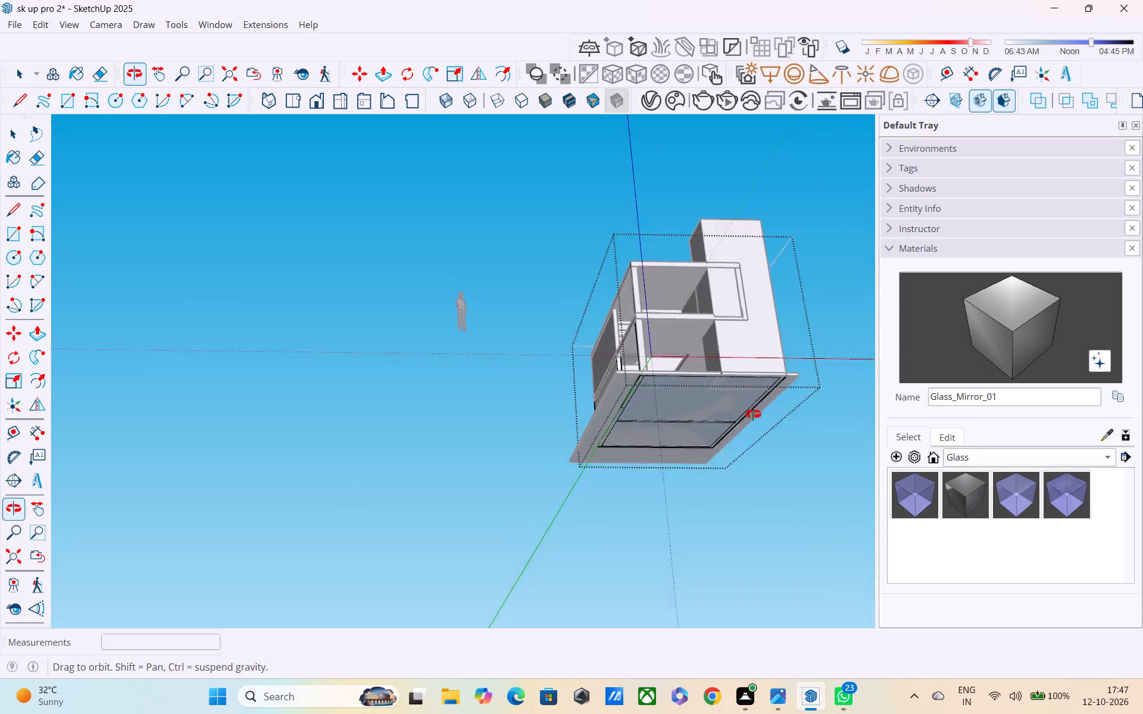
{"action": "middle_click_drag", "start_coordinate": [753, 414], "coordinate": [520, 469]}
{"action": "middle_click_drag", "start_coordinate": [787, 281], "coordinate": [511, 275]}
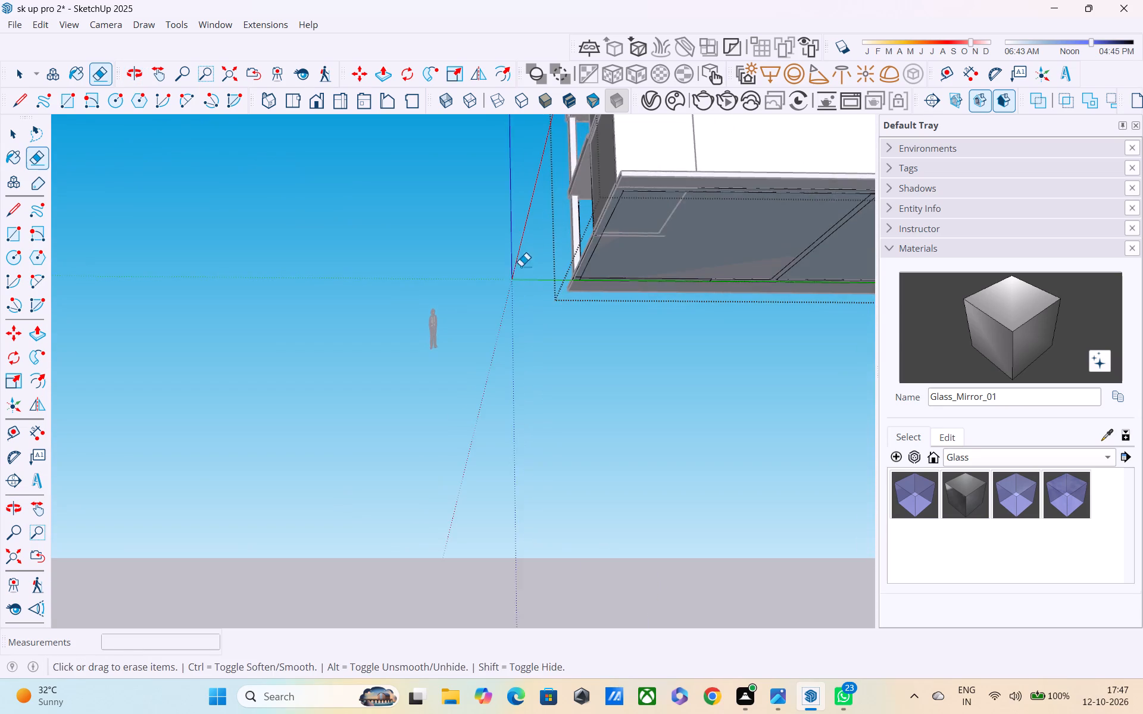
{"action": "scroll", "coordinate": [525, 264], "scroll_direction": "down", "scroll_amount": 4}
{"action": "middle_click_drag", "start_coordinate": [732, 195], "coordinate": [429, 327]}
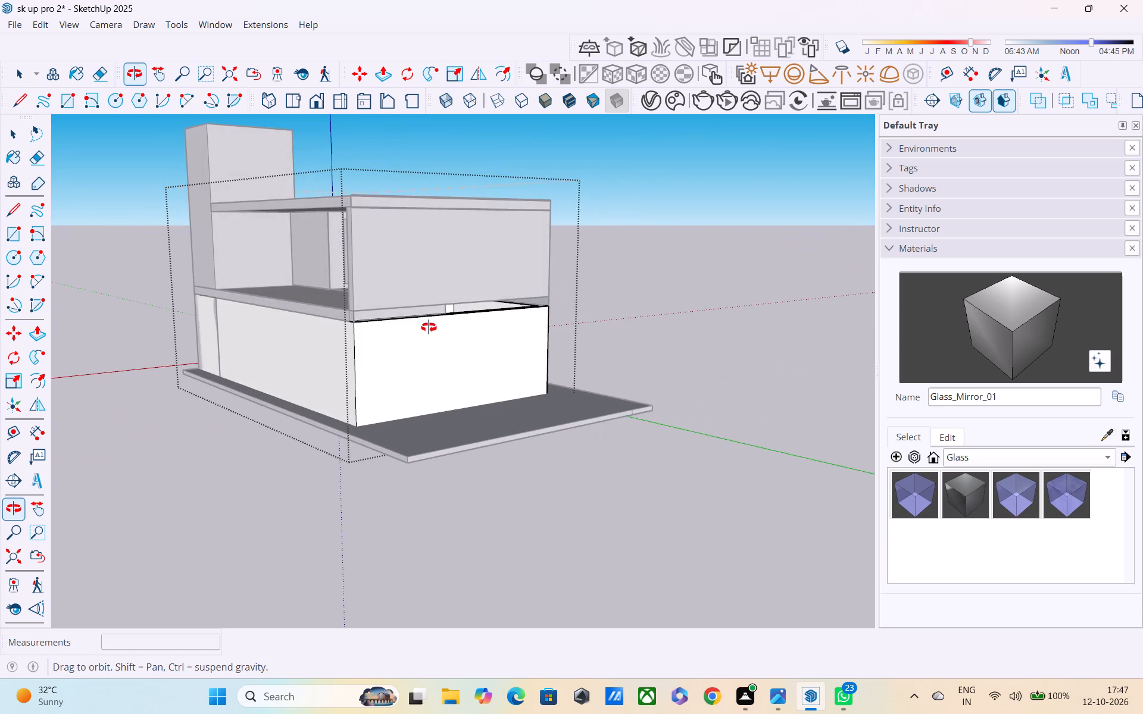
{"action": "middle_click_drag", "start_coordinate": [429, 327], "coordinate": [380, 324]}
{"action": "scroll", "coordinate": [230, 289], "scroll_direction": "up", "scroll_amount": 6}
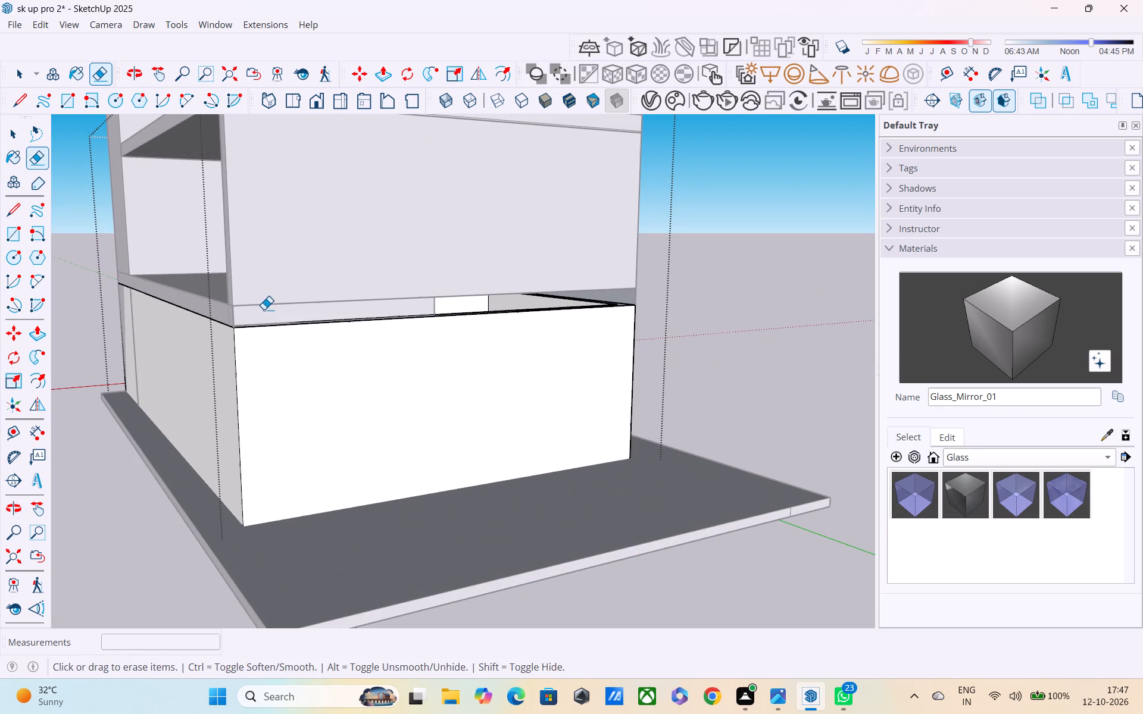
{"action": "middle_click_drag", "start_coordinate": [271, 321], "coordinate": [36, 311]}
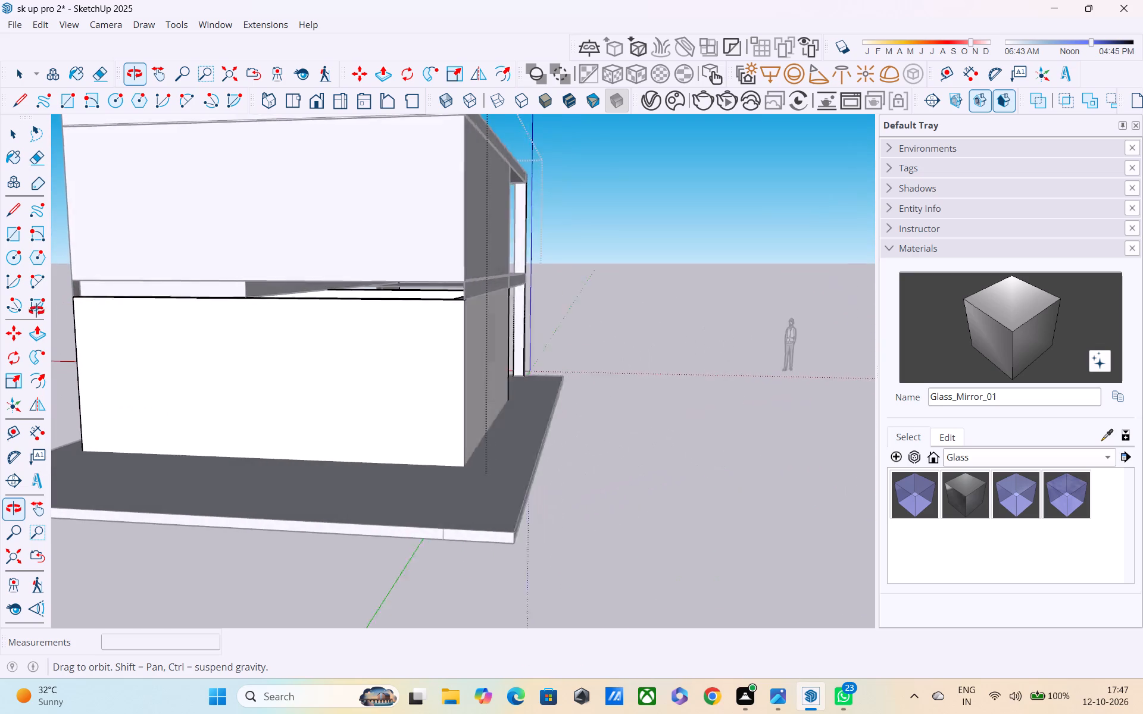
{"action": "middle_click_drag", "start_coordinate": [36, 311], "coordinate": [167, 318]}
{"action": "middle_click_drag", "start_coordinate": [318, 318], "coordinate": [318, 288]}
{"action": "scroll", "coordinate": [318, 287], "scroll_direction": "up", "scroll_amount": 1}
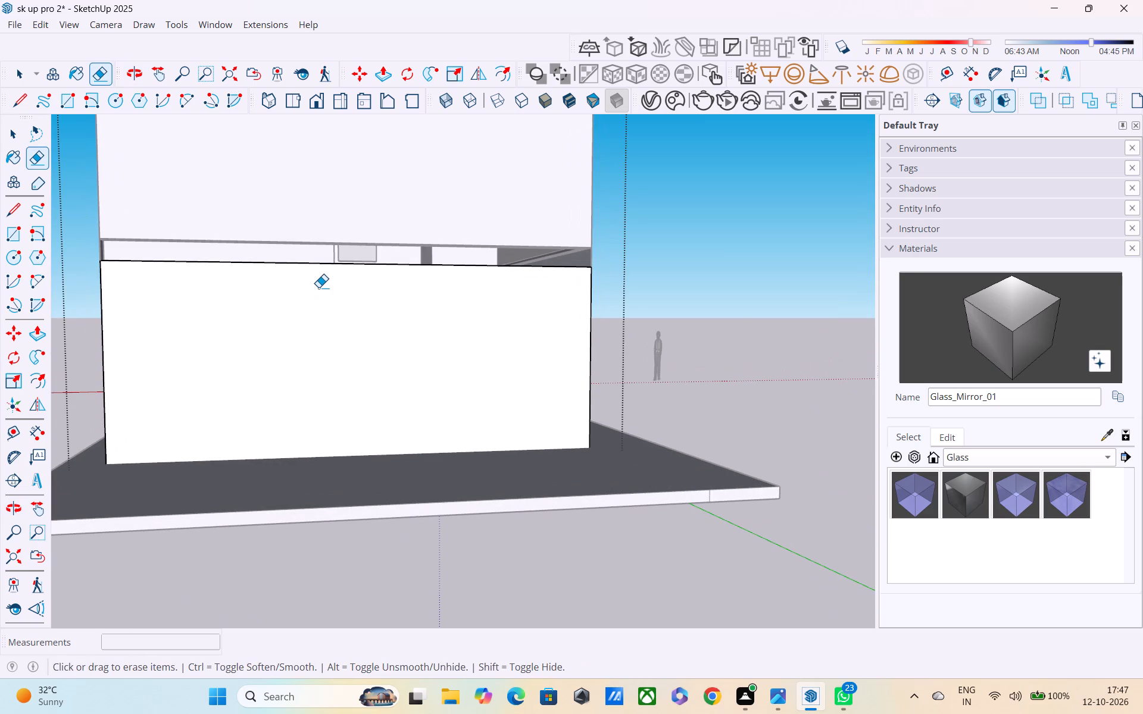
{"action": "key", "text": "r"}
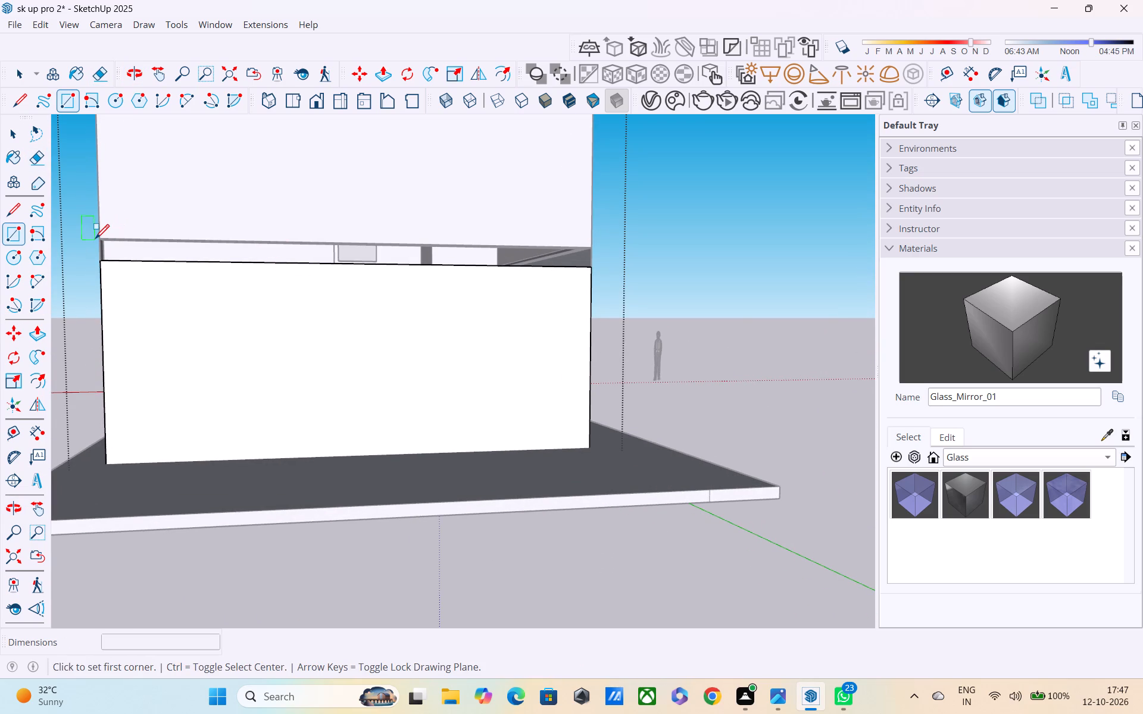
{"action": "left_click_drag", "start_coordinate": [96, 243], "coordinate": [115, 248]}
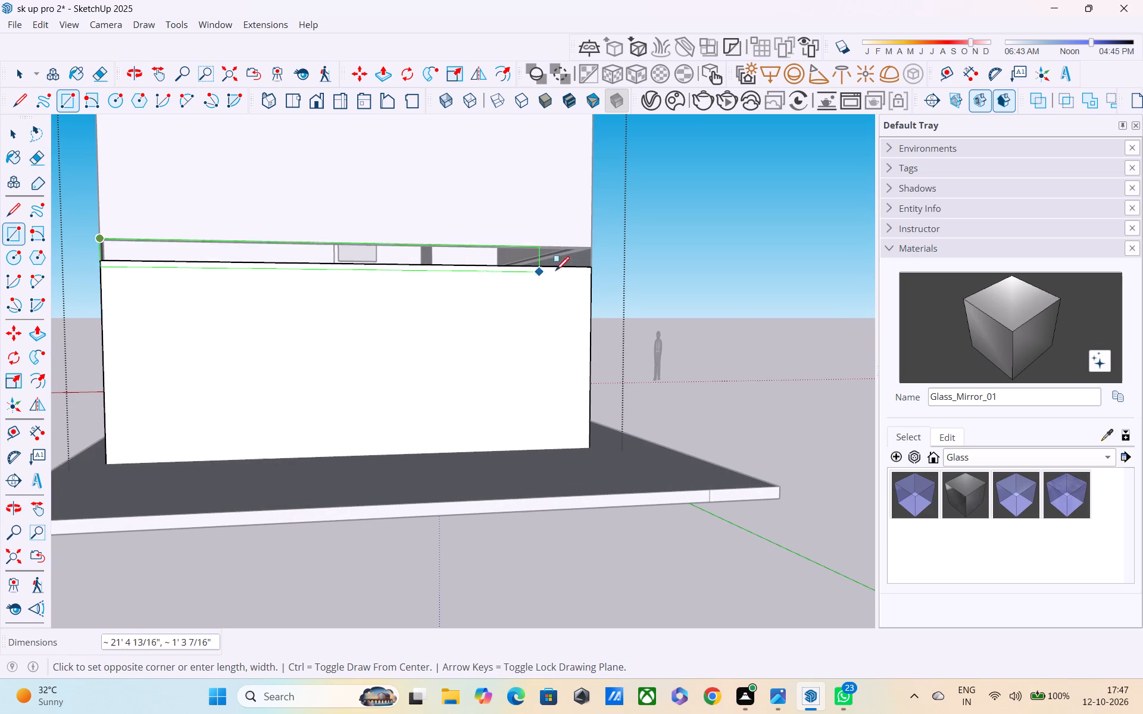
{"action": "left_click", "coordinate": [589, 269]}
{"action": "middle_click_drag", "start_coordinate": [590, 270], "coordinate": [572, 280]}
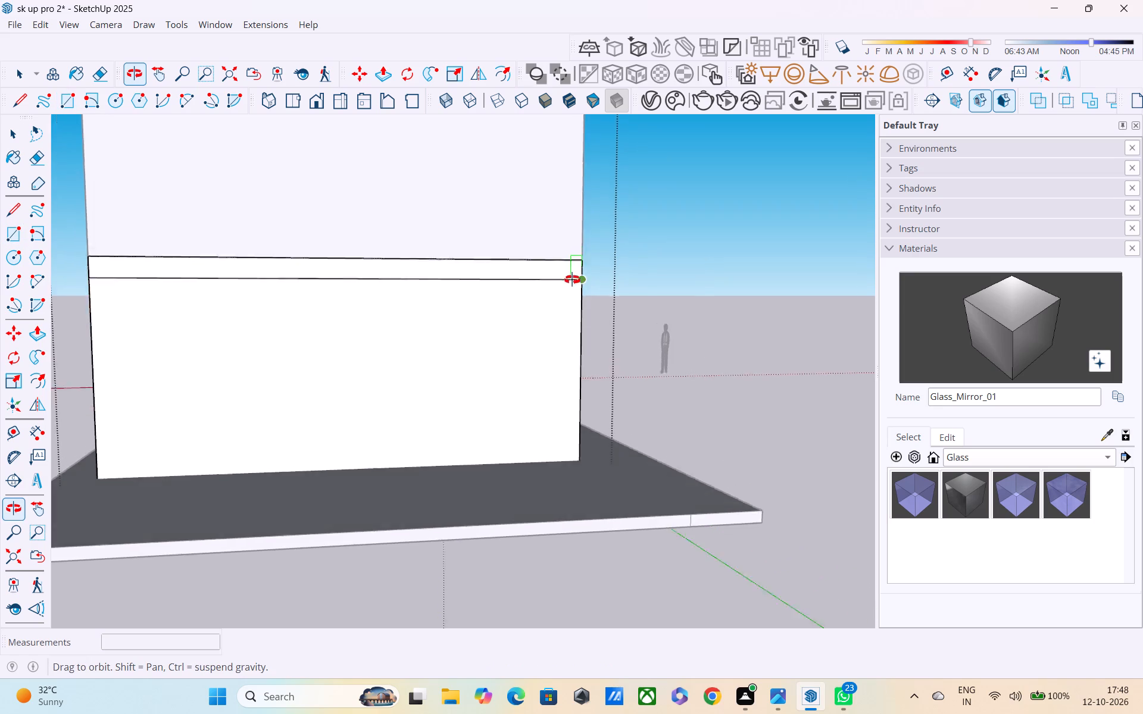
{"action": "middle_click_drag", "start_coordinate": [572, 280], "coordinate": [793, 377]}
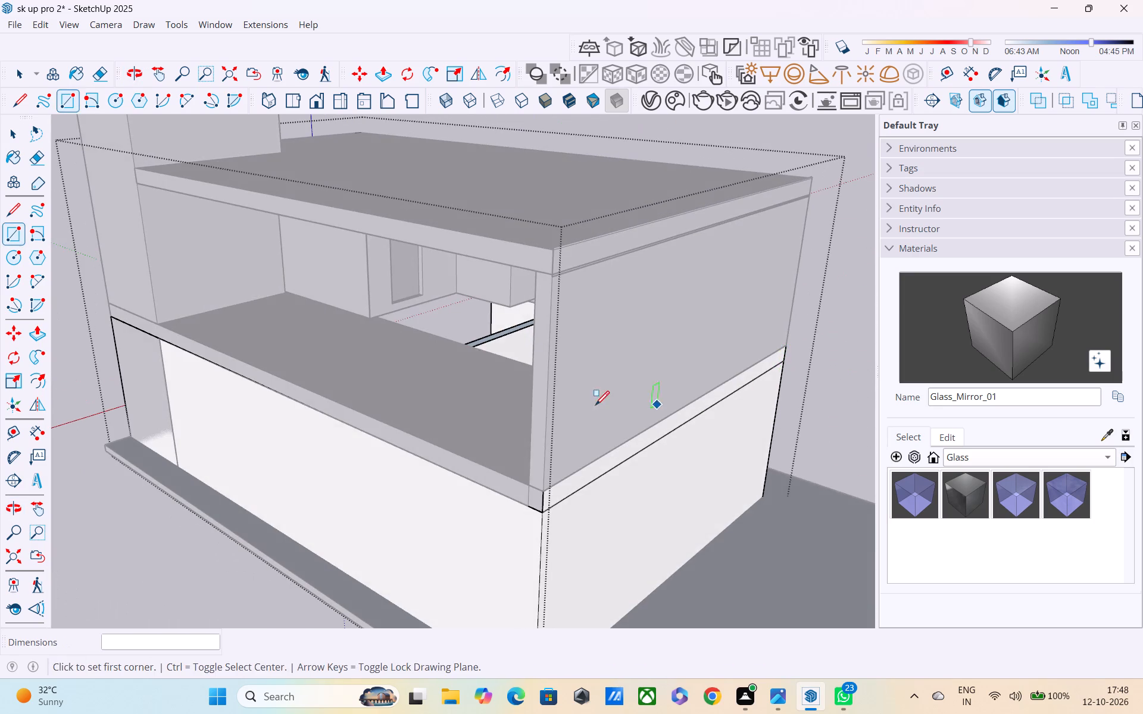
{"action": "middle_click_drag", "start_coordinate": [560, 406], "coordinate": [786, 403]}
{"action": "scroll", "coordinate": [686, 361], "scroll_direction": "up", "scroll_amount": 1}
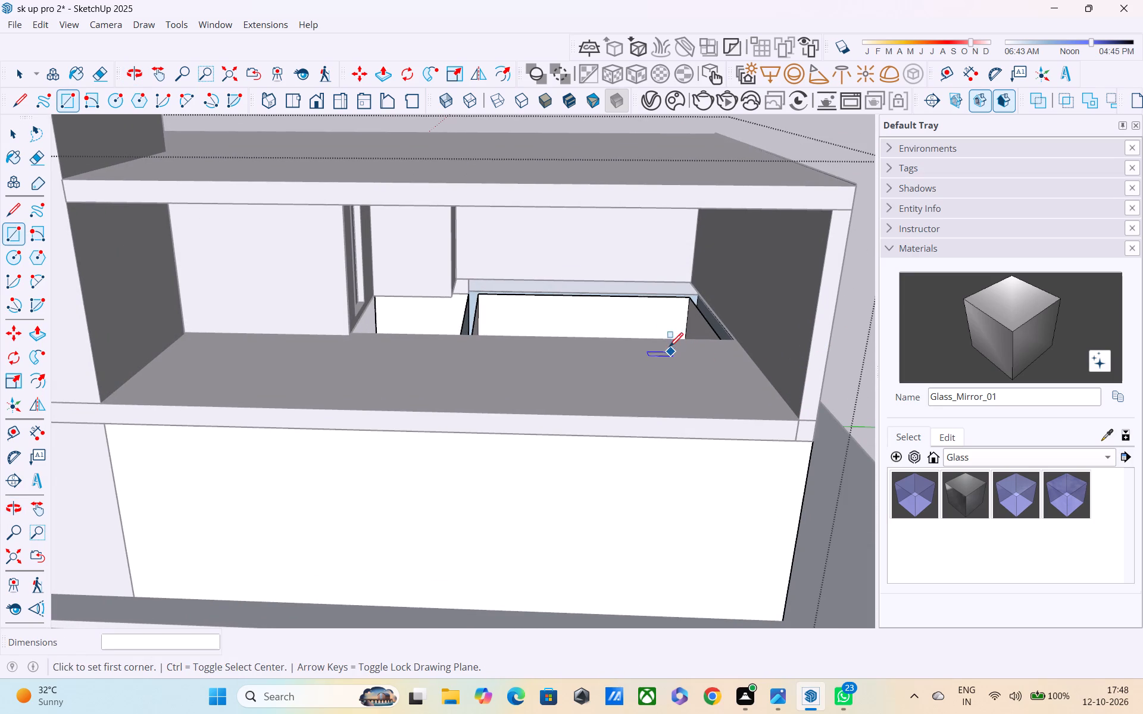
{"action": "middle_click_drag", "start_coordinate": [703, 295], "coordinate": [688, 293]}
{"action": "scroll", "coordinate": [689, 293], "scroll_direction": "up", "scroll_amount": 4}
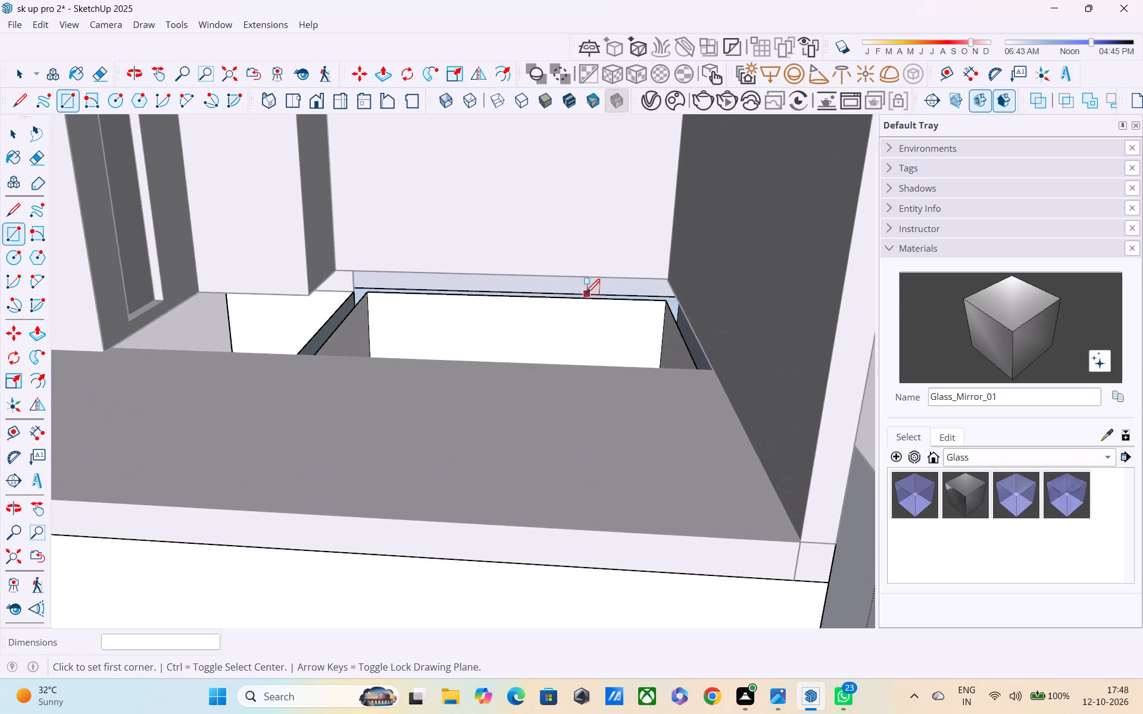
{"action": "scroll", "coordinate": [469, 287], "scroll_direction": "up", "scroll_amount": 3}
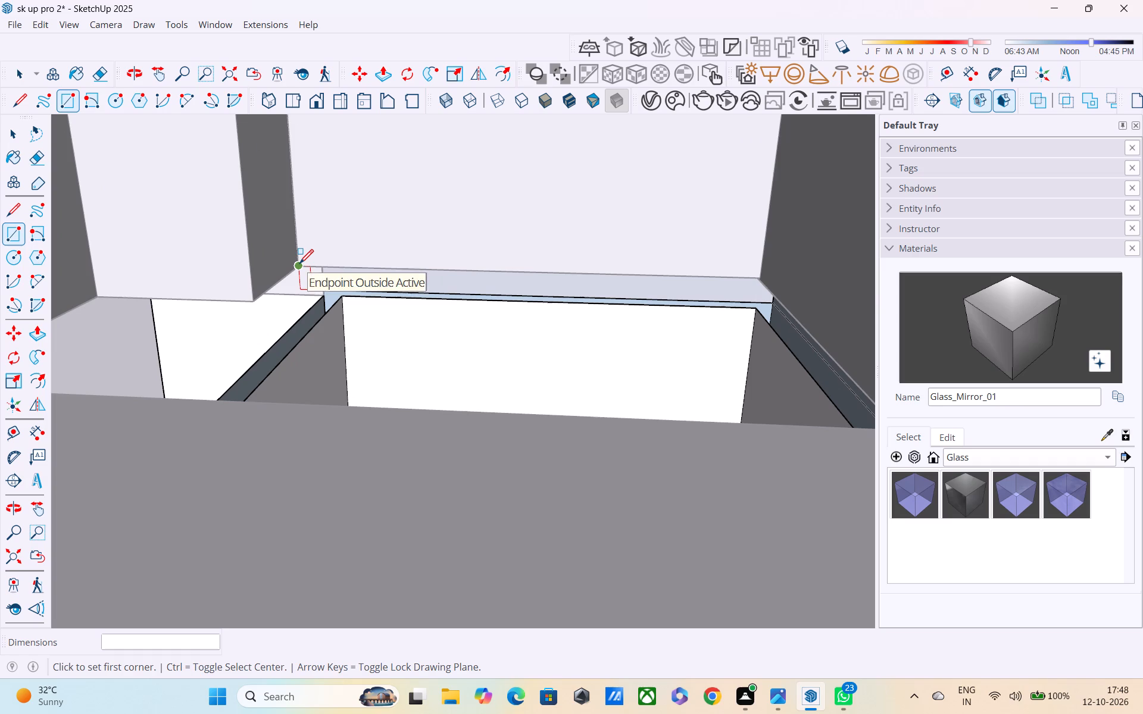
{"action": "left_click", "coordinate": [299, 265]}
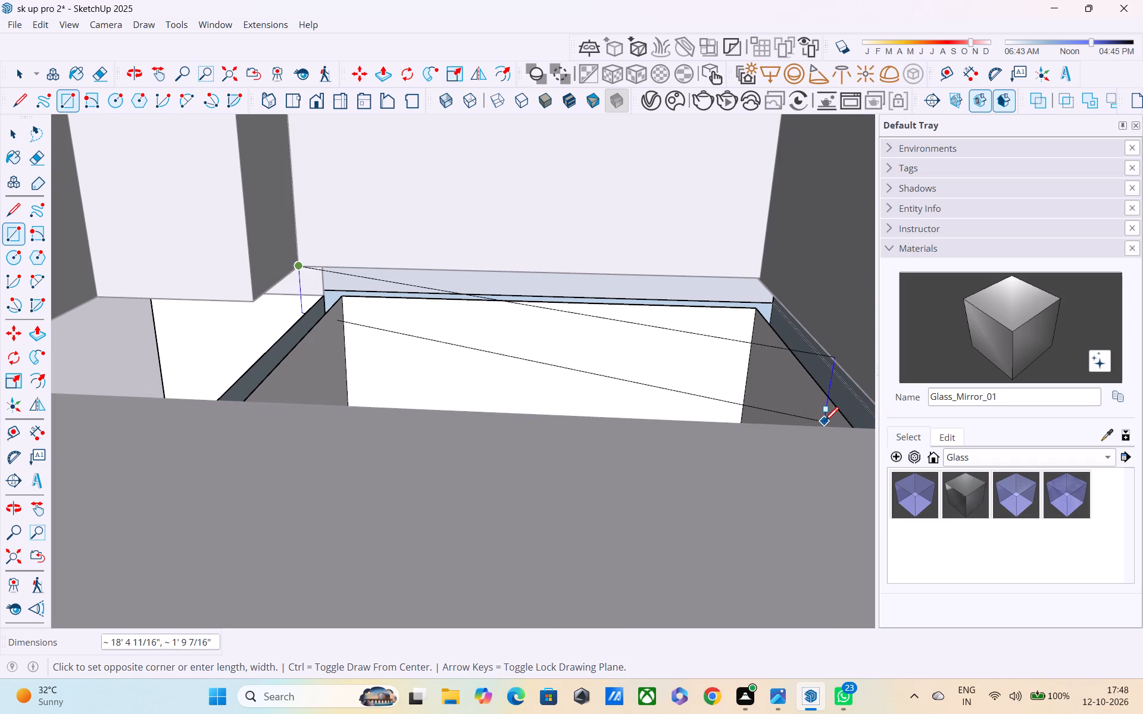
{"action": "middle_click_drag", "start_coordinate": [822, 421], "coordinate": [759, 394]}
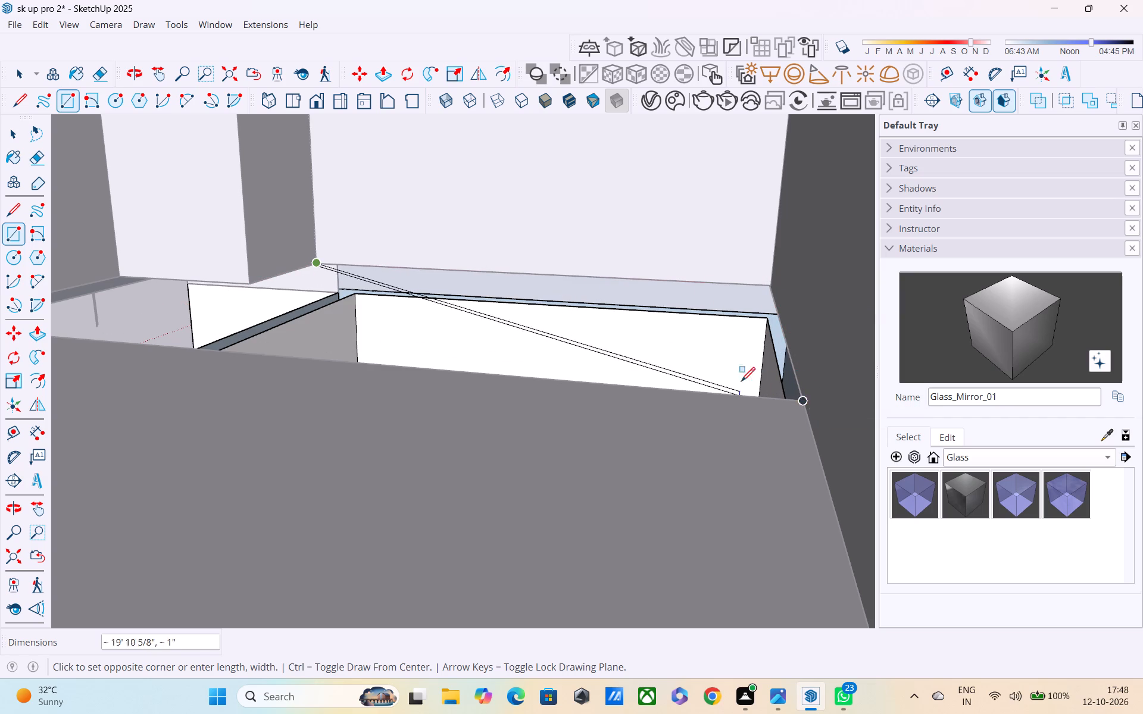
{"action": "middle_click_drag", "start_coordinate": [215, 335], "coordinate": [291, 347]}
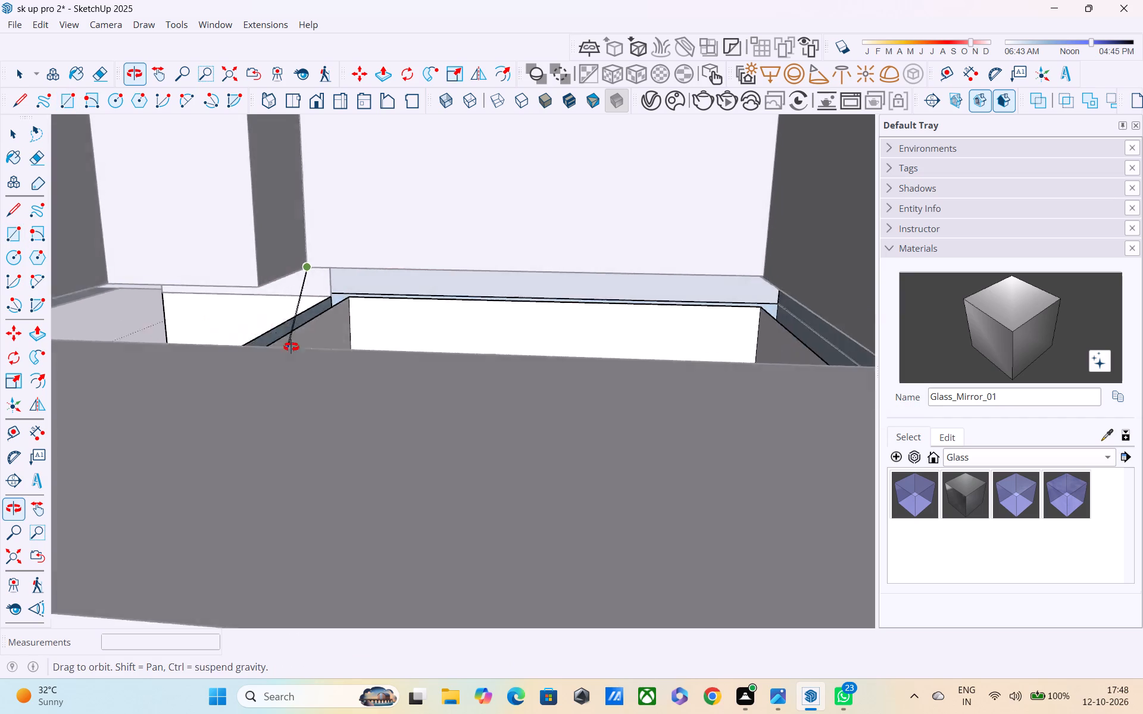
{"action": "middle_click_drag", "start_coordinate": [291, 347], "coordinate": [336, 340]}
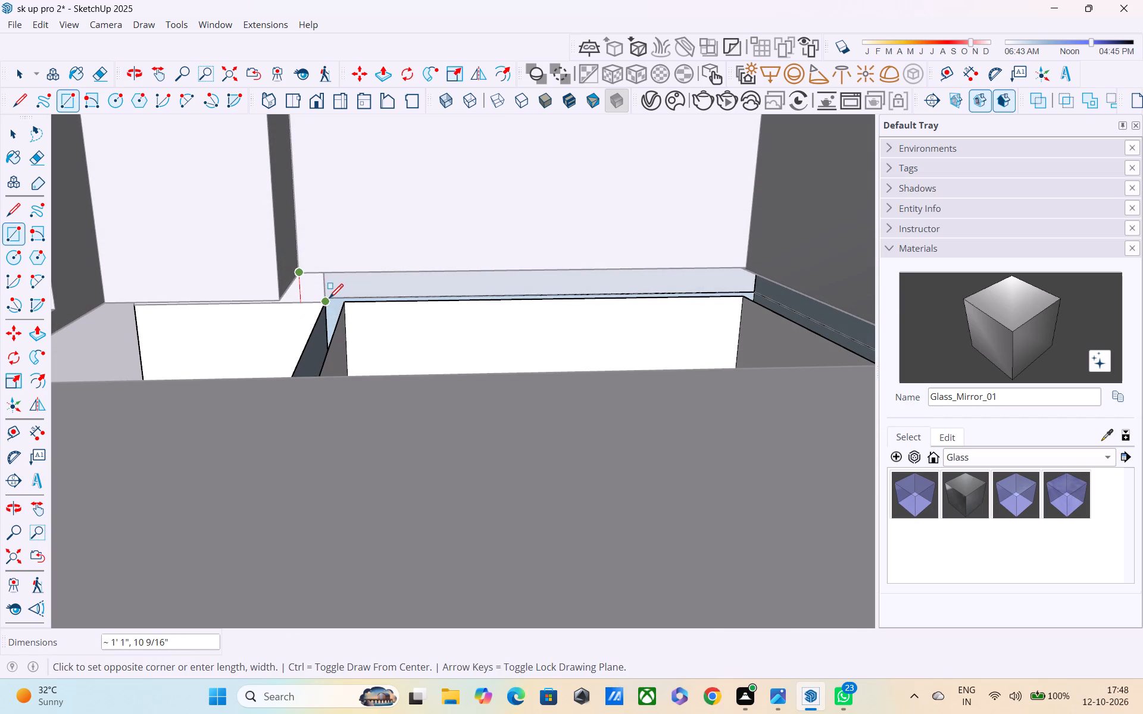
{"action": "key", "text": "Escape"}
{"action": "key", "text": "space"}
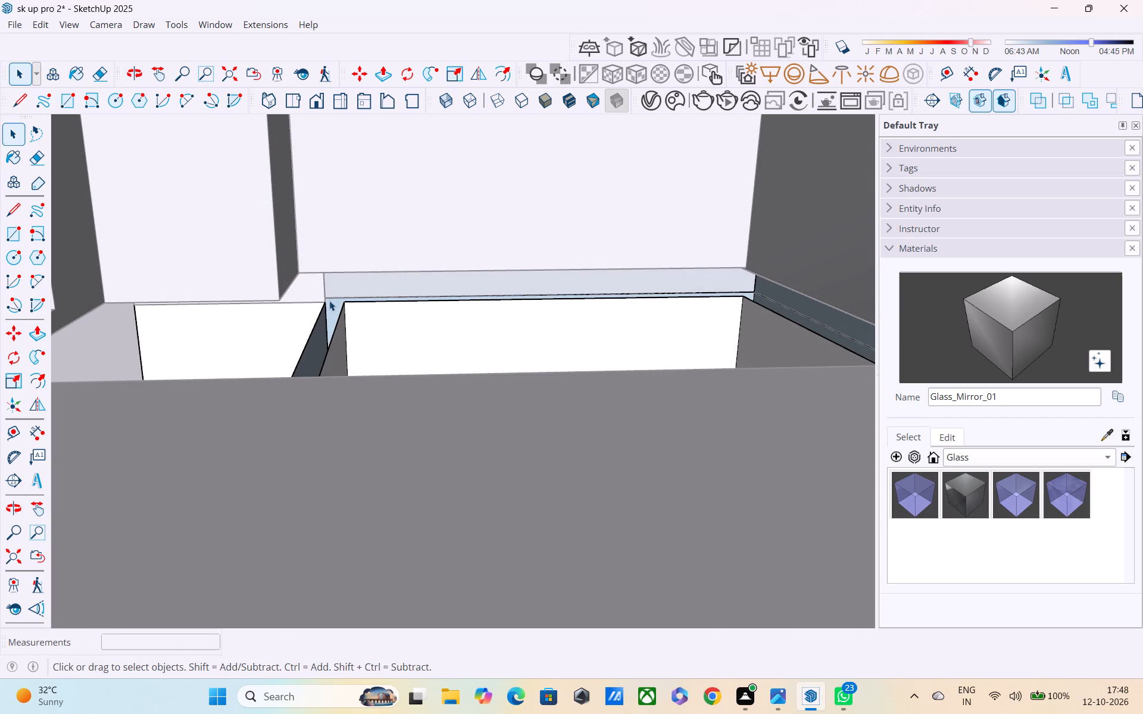
Draw a rectangle about 17' 2 1/2" by 1' 1" along the far wall inside the upper floor opening, at slab level.
{"action": "middle_click_drag", "start_coordinate": [327, 307], "coordinate": [288, 287]}
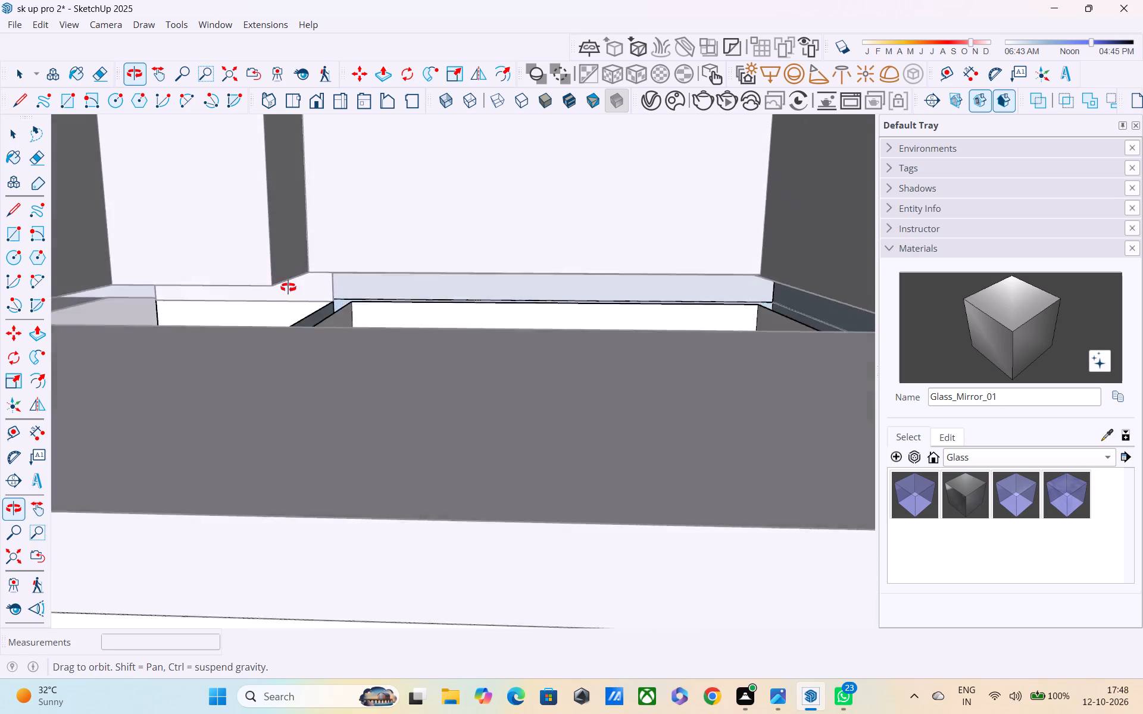
{"action": "middle_click_drag", "start_coordinate": [288, 287], "coordinate": [295, 303]}
{"action": "scroll", "coordinate": [295, 303], "scroll_direction": "up", "scroll_amount": 1}
{"action": "key", "text": "r"}
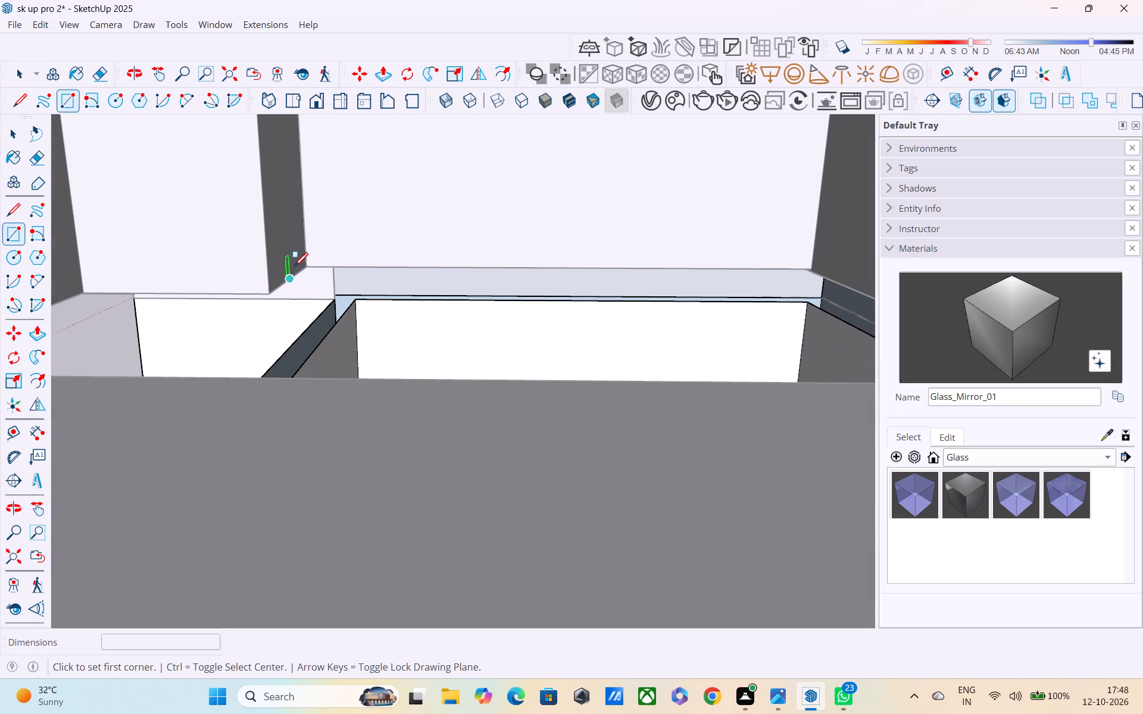
{"action": "left_click", "coordinate": [304, 270]}
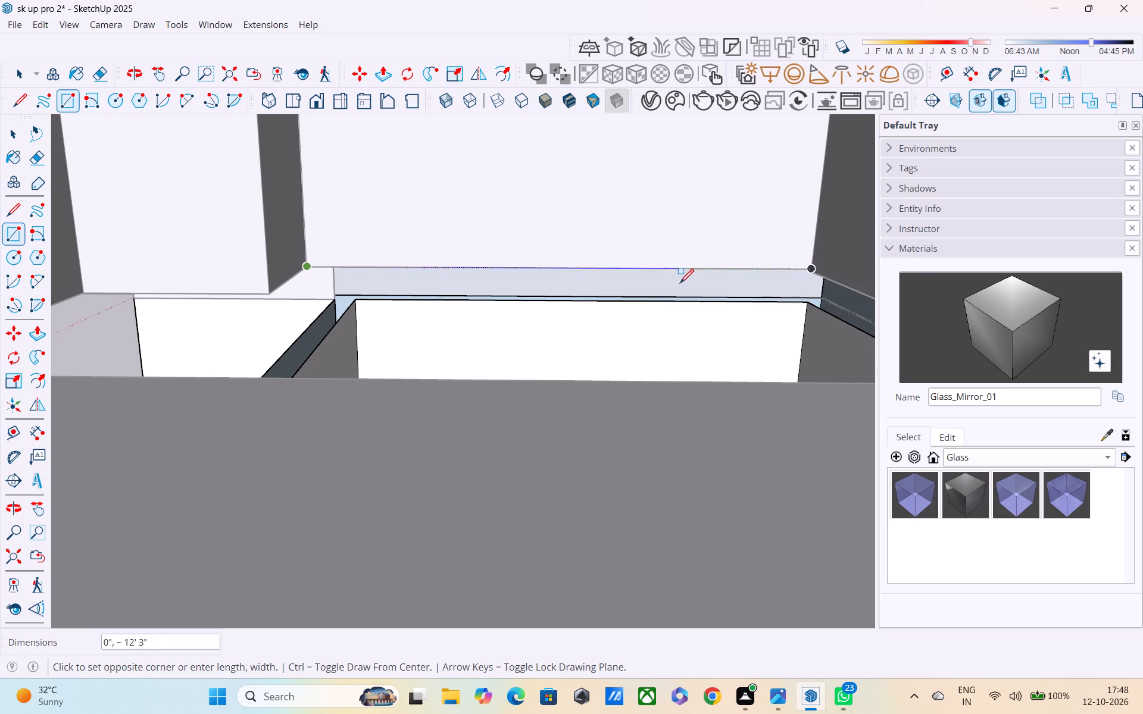
{"action": "middle_click_drag", "start_coordinate": [607, 297], "coordinate": [572, 305]}
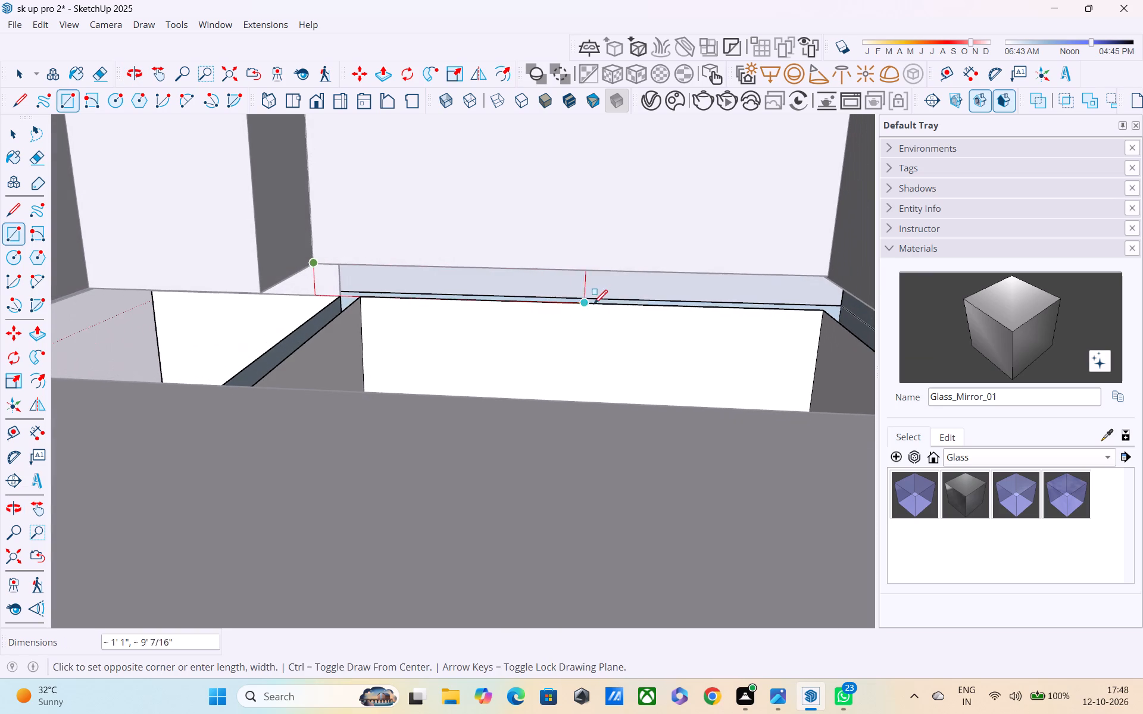
{"action": "left_click", "coordinate": [849, 309]}
{"action": "key", "text": "space"}
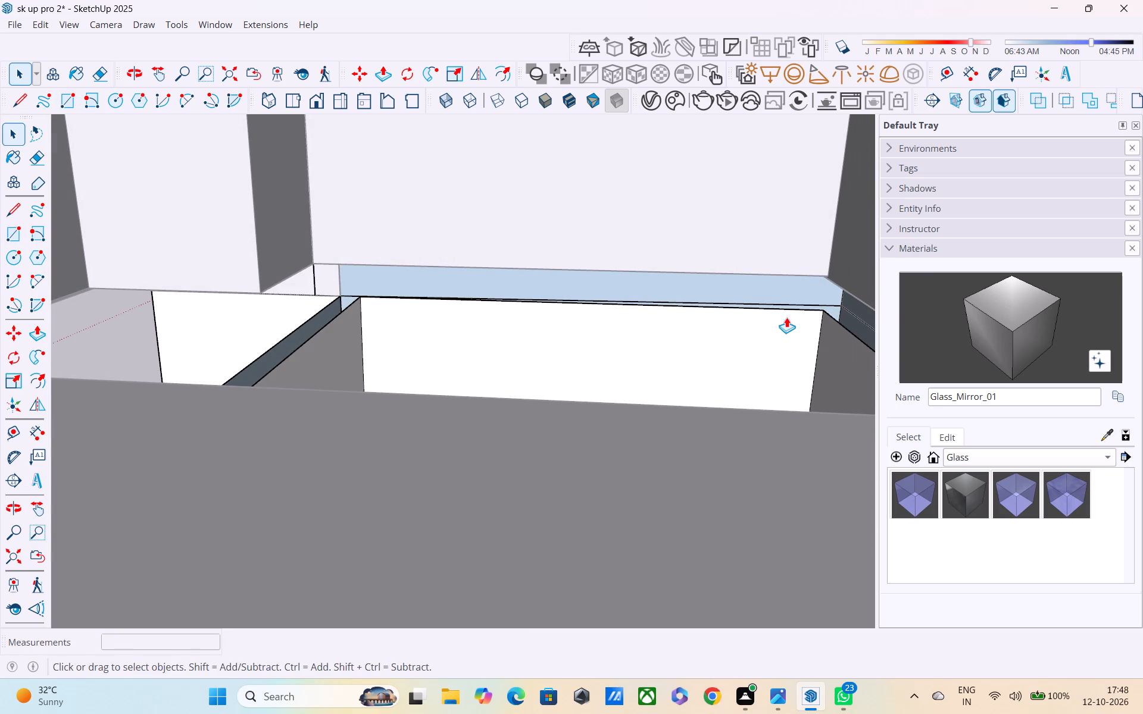
Push/pull the rectangle about 9' 11" across the floor opening, and extend its front face about 2' 7 11/16" further.
{"action": "key", "text": "p"}
{"action": "left_click", "coordinate": [724, 281]}
{"action": "scroll", "coordinate": [730, 340], "scroll_direction": "down", "scroll_amount": 3}
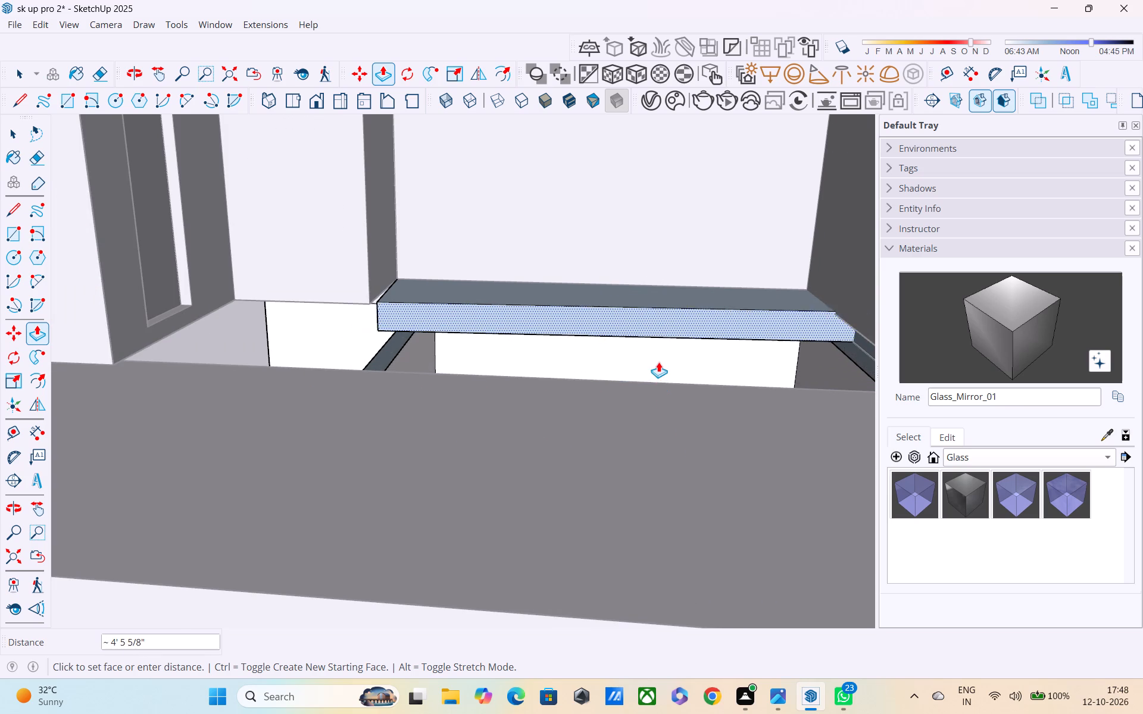
{"action": "left_click", "coordinate": [642, 413]}
{"action": "middle_click_drag", "start_coordinate": [629, 419], "coordinate": [925, 411]}
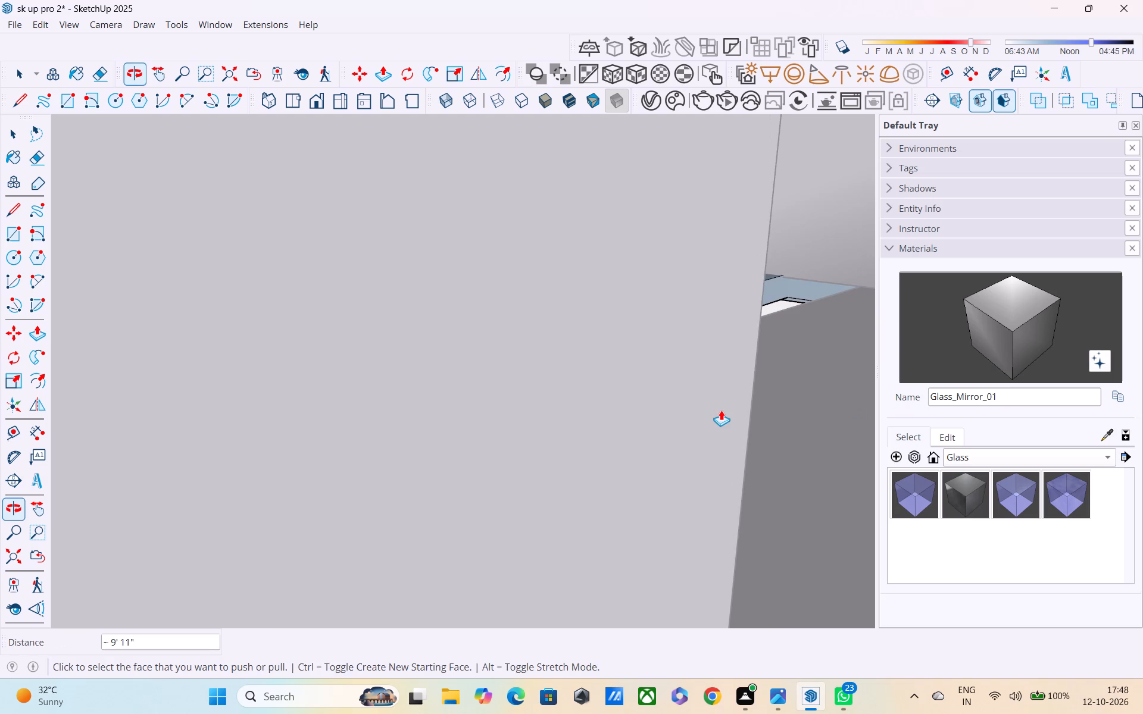
{"action": "scroll", "coordinate": [718, 405], "scroll_direction": "down", "scroll_amount": 3}
{"action": "middle_click_drag", "start_coordinate": [791, 360], "coordinate": [282, 401]}
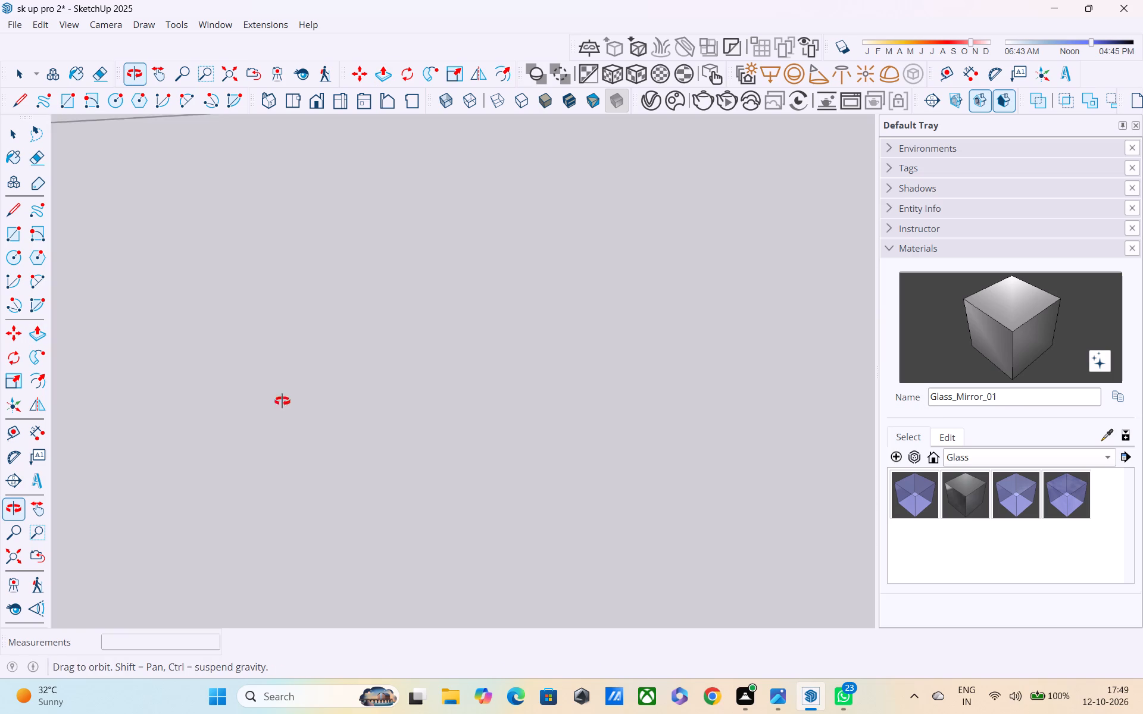
{"action": "middle_click_drag", "start_coordinate": [282, 401], "coordinate": [423, 399]}
{"action": "scroll", "coordinate": [423, 399], "scroll_direction": "up", "scroll_amount": 2}
{"action": "left_click", "coordinate": [529, 396]}
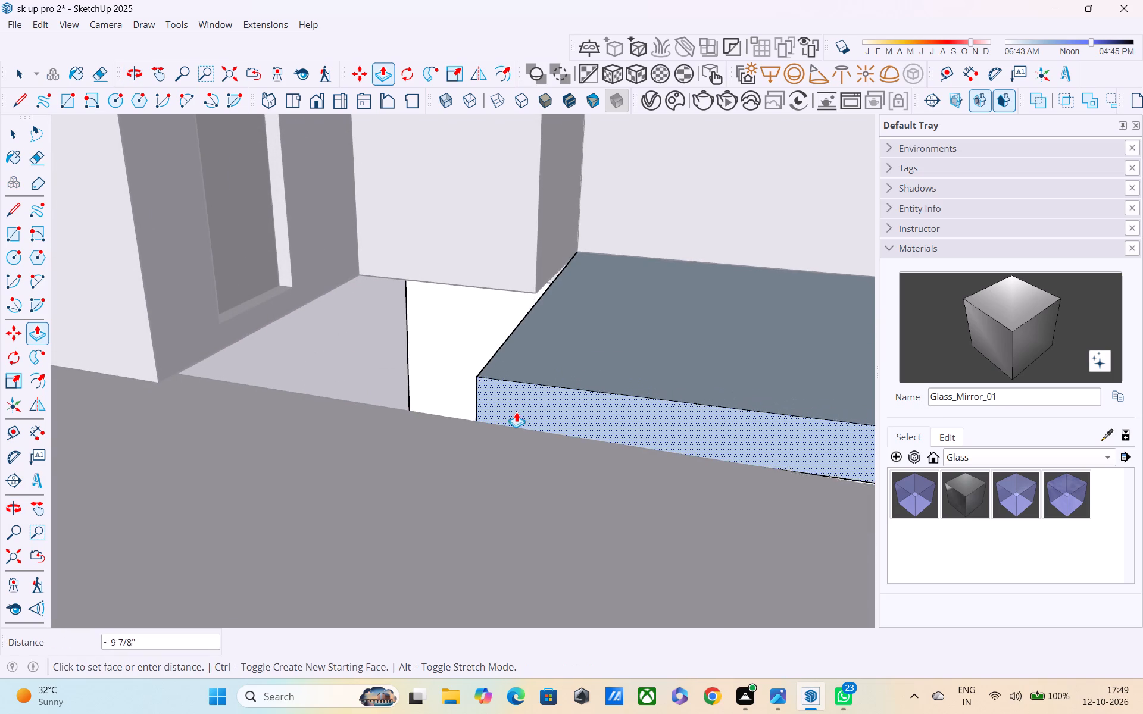
{"action": "left_click", "coordinate": [501, 428]}
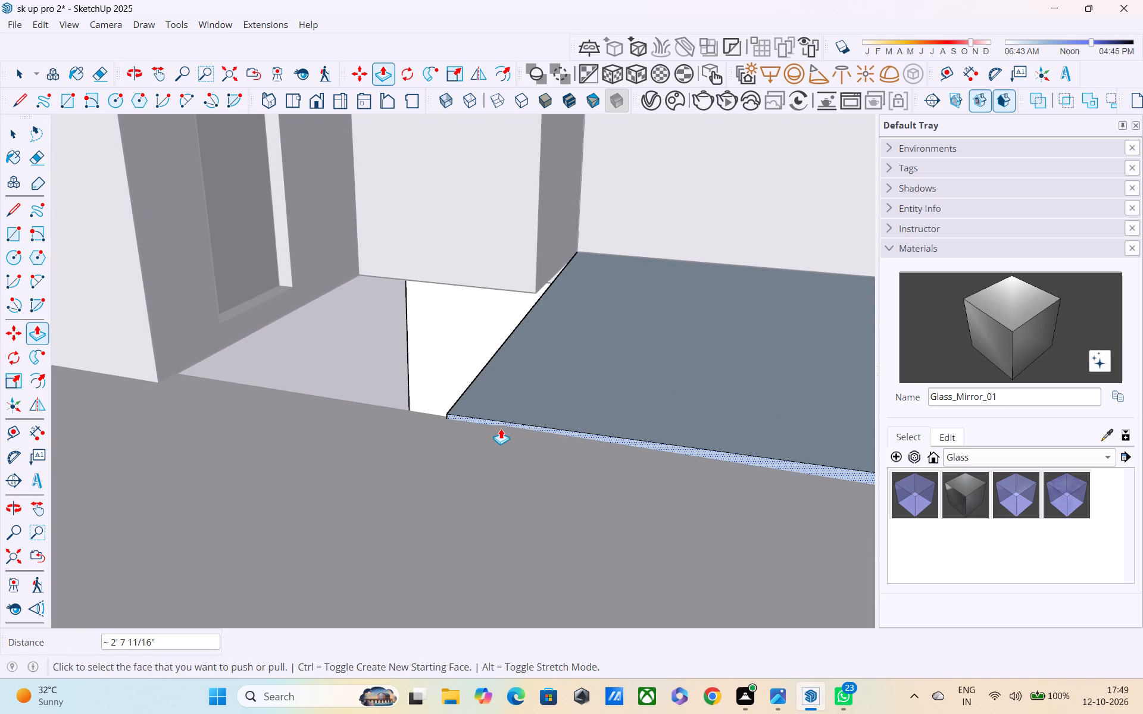
From below, push/pull the new slab infill's exposed face beneath the upper floor by about 8' 7 11/16".
{"action": "middle_click_drag", "start_coordinate": [501, 418], "coordinate": [691, 427]}
{"action": "scroll", "coordinate": [658, 410], "scroll_direction": "down", "scroll_amount": 4}
{"action": "middle_click_drag", "start_coordinate": [547, 409], "coordinate": [758, 417]}
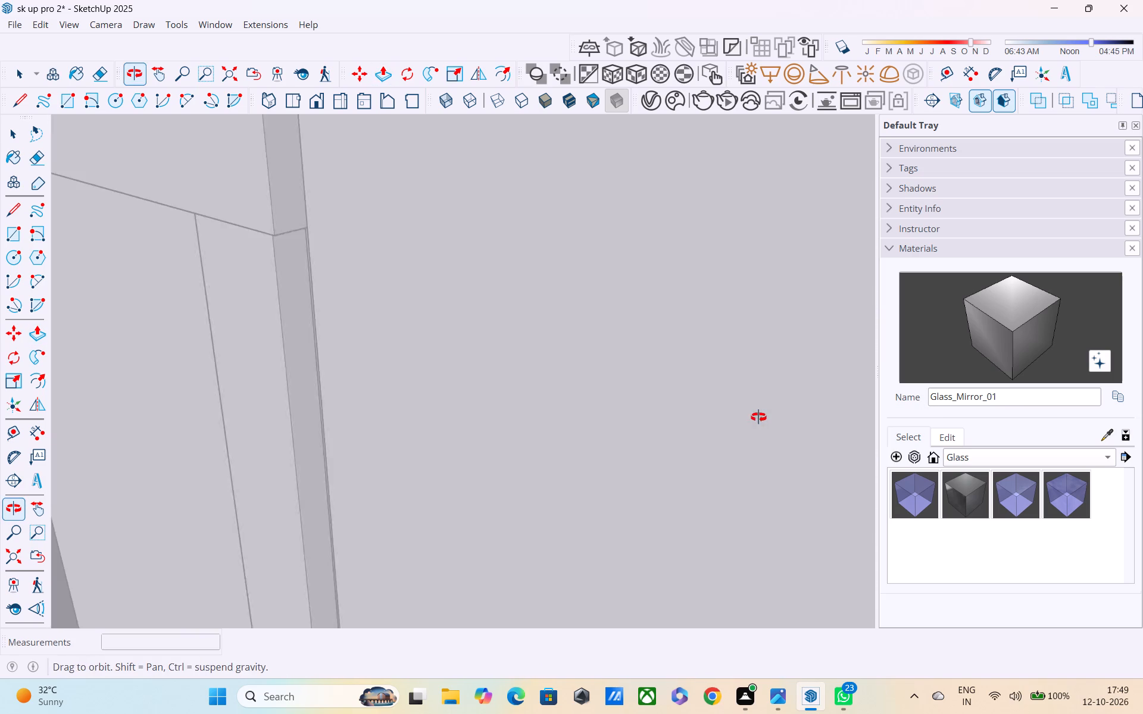
{"action": "middle_click_drag", "start_coordinate": [758, 417], "coordinate": [760, 417]}
{"action": "middle_click_drag", "start_coordinate": [760, 417], "coordinate": [852, 417]}
{"action": "scroll", "coordinate": [600, 406], "scroll_direction": "down", "scroll_amount": 5}
{"action": "scroll", "coordinate": [483, 414], "scroll_direction": "down", "scroll_amount": 4}
{"action": "scroll", "coordinate": [405, 416], "scroll_direction": "down", "scroll_amount": 1}
{"action": "middle_click_drag", "start_coordinate": [406, 416], "coordinate": [576, 392]}
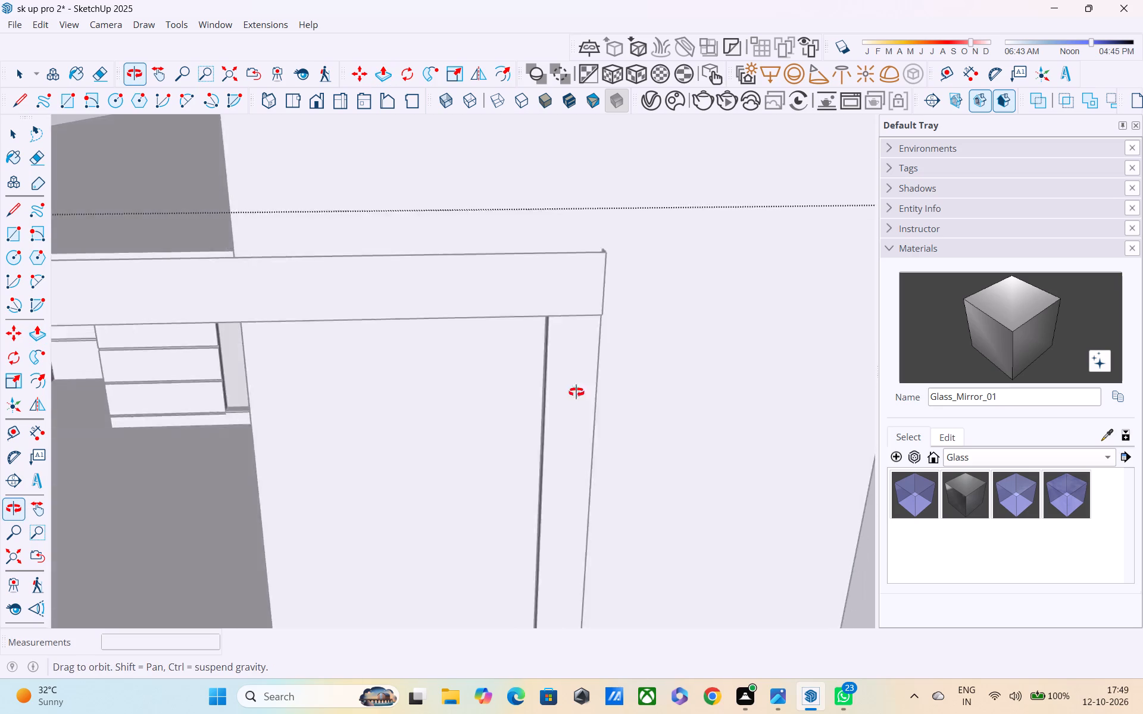
{"action": "middle_click_drag", "start_coordinate": [576, 392], "coordinate": [666, 333]}
{"action": "scroll", "coordinate": [417, 346], "scroll_direction": "down", "scroll_amount": 3}
{"action": "scroll", "coordinate": [252, 359], "scroll_direction": "up", "scroll_amount": 1}
{"action": "middle_click_drag", "start_coordinate": [252, 359], "coordinate": [277, 223]}
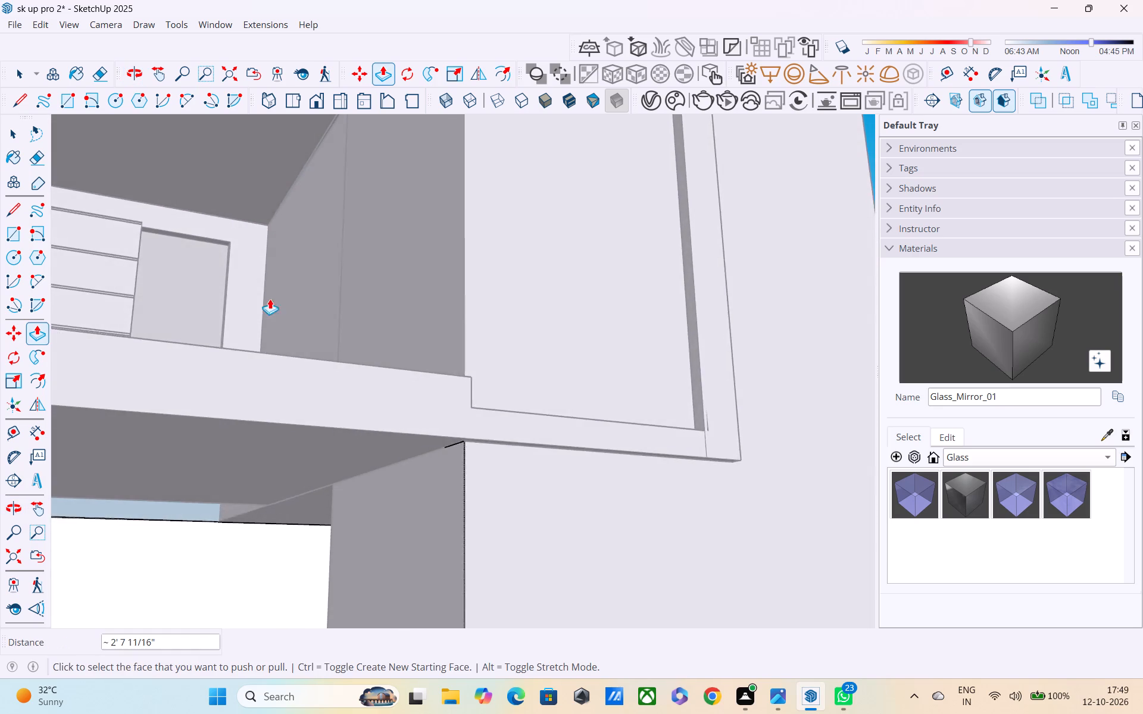
{"action": "scroll", "coordinate": [268, 313], "scroll_direction": "down", "scroll_amount": 4}
{"action": "left_click", "coordinate": [174, 453]}
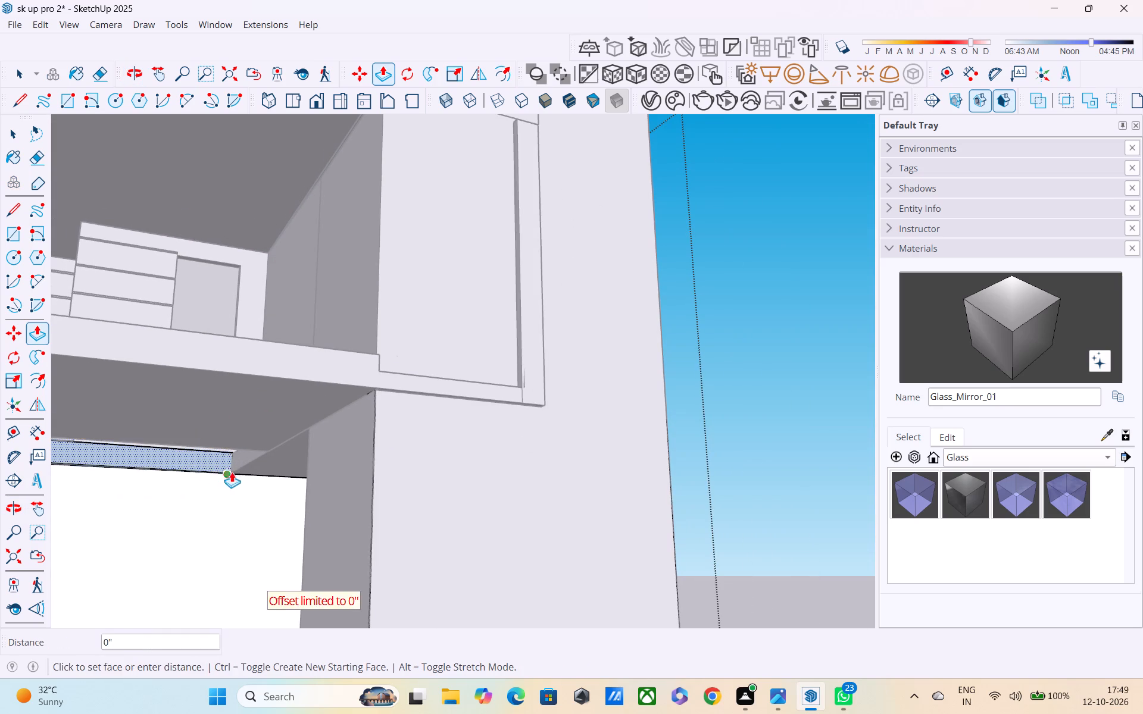
{"action": "left_click", "coordinate": [262, 449]}
Reverse the face of the infill strip on top of the upper floor slab beside the stepped shelving.
{"action": "middle_click_drag", "start_coordinate": [270, 445], "coordinate": [291, 503]}
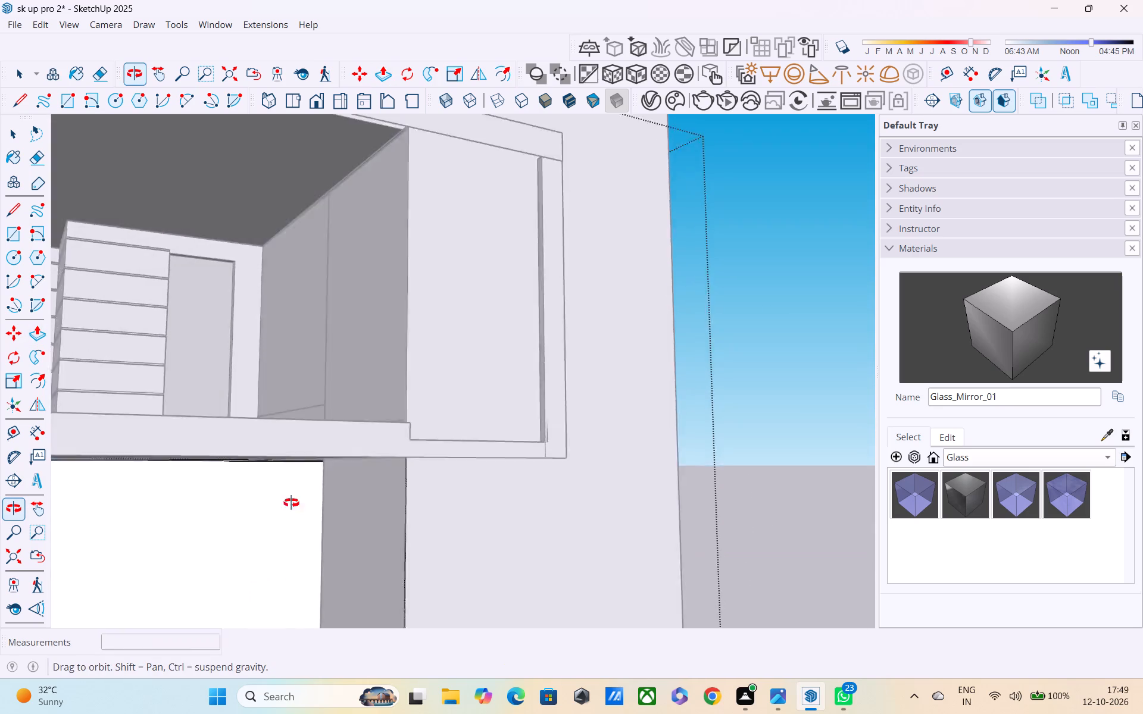
{"action": "middle_click_drag", "start_coordinate": [291, 503], "coordinate": [299, 535]}
{"action": "scroll", "coordinate": [283, 510], "scroll_direction": "up", "scroll_amount": 1}
{"action": "scroll", "coordinate": [283, 510], "scroll_direction": "down", "scroll_amount": 5}
{"action": "middle_click_drag", "start_coordinate": [229, 513], "coordinate": [511, 397]}
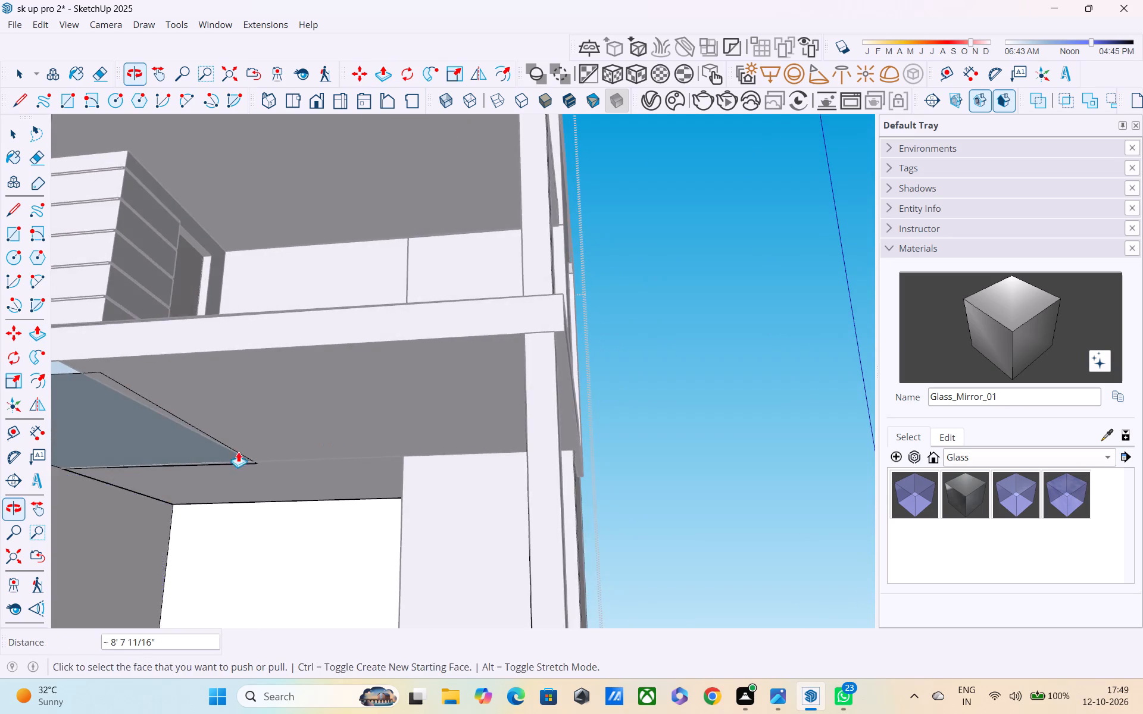
{"action": "middle_click_drag", "start_coordinate": [238, 452], "coordinate": [361, 428]}
{"action": "middle_click_drag", "start_coordinate": [226, 338], "coordinate": [228, 415]}
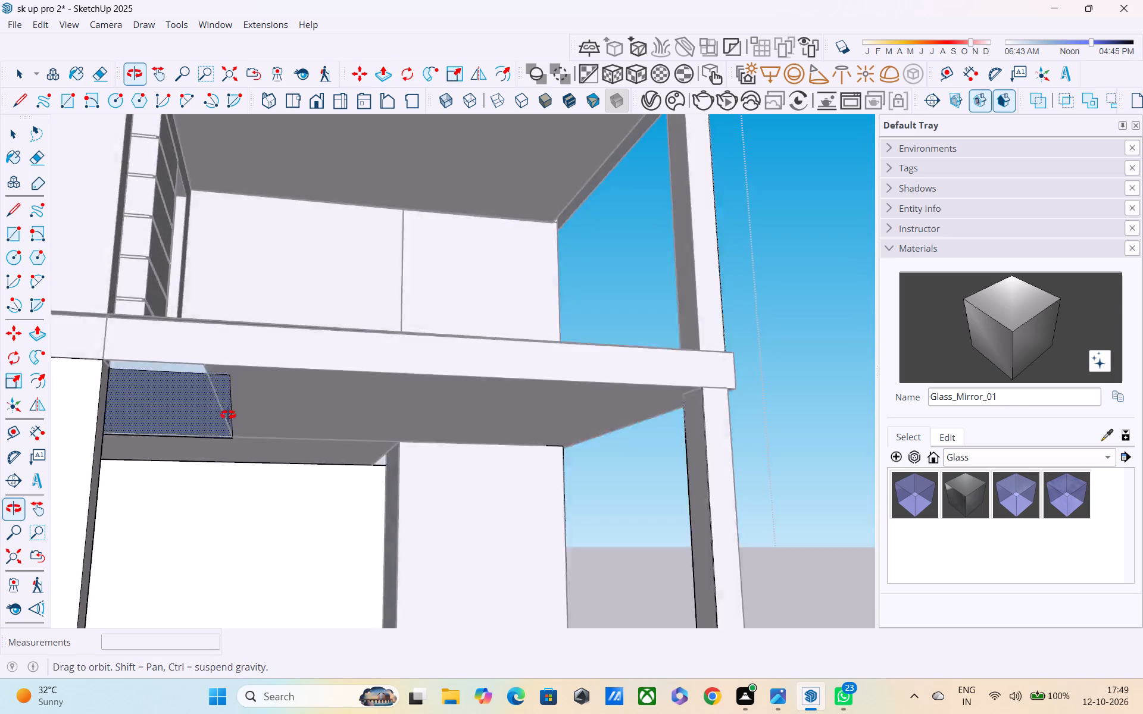
{"action": "middle_click_drag", "start_coordinate": [228, 415], "coordinate": [197, 544]}
{"action": "scroll", "coordinate": [197, 512], "scroll_direction": "up", "scroll_amount": 3}
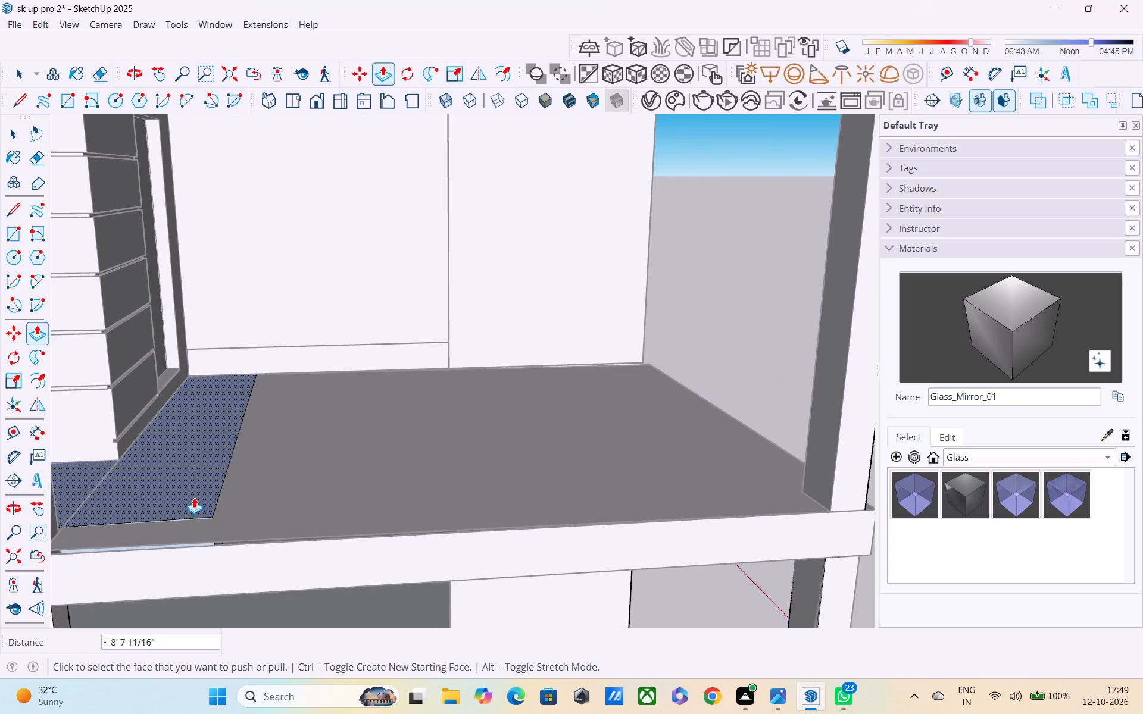
{"action": "key", "text": "grave"}
{"action": "key", "text": "space"}
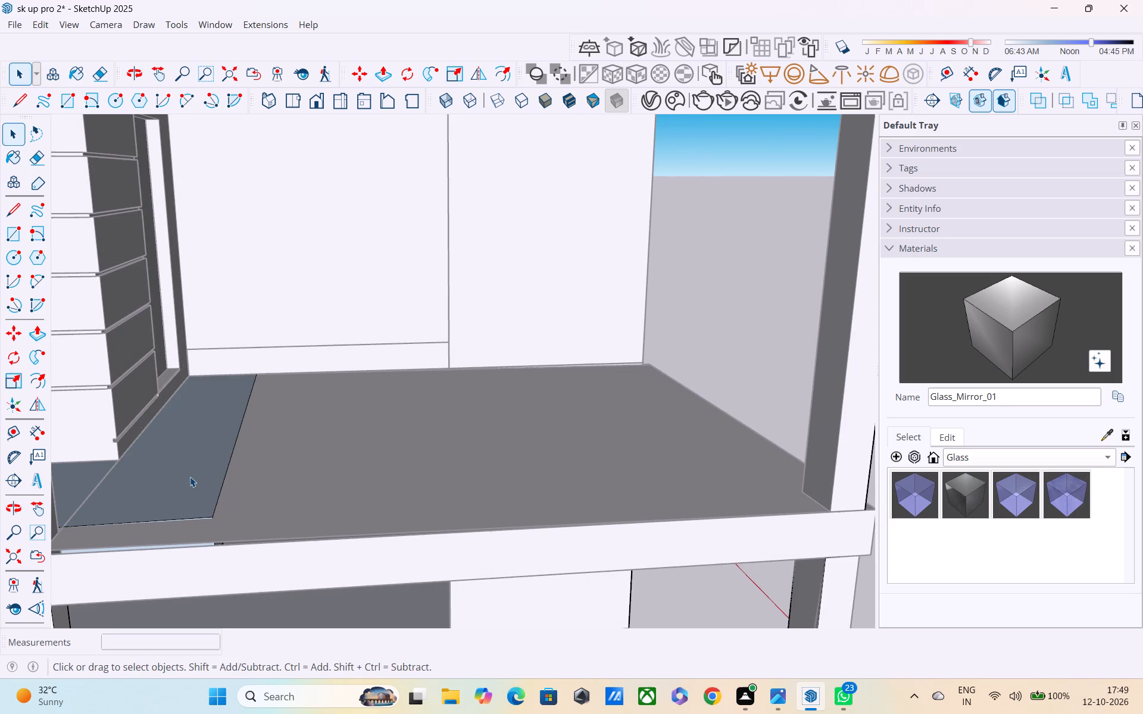
{"action": "double_click", "coordinate": [190, 477]}
{"action": "right_click", "coordinate": [230, 446]}
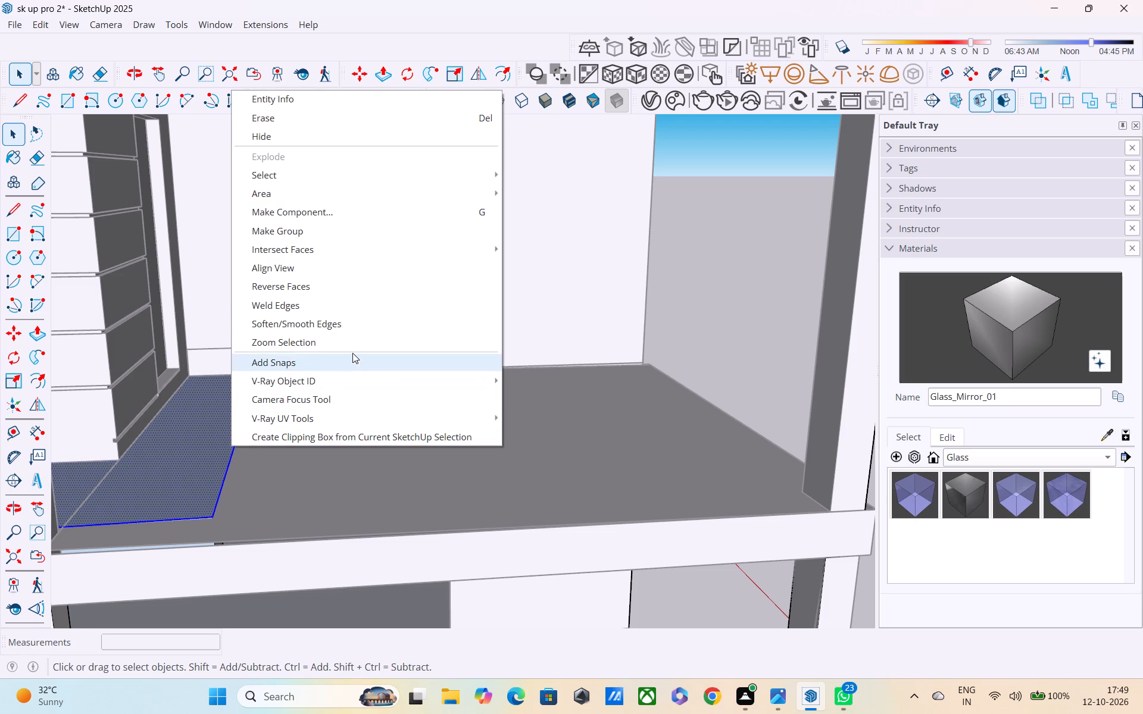
{"action": "left_click", "coordinate": [351, 293]}
{"action": "scroll", "coordinate": [275, 465], "scroll_direction": "down", "scroll_amount": 1}
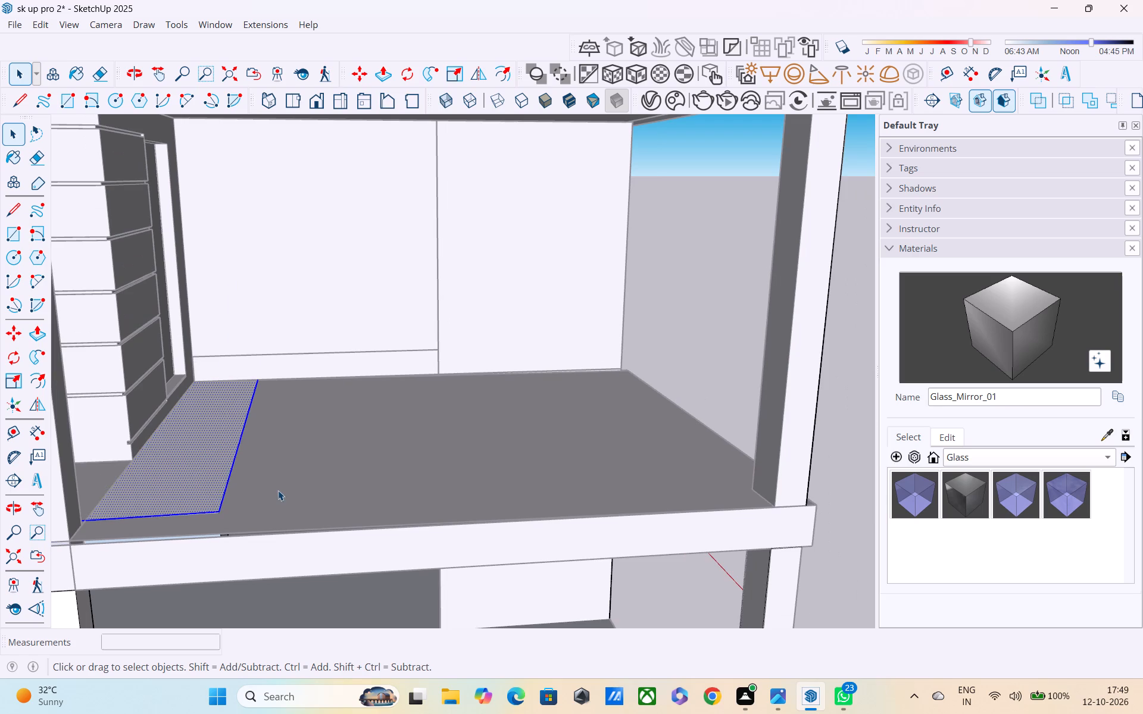
Erase the two edges separating the infill strip from the rest of the upper floor surface.
{"action": "left_click", "coordinate": [278, 490]}
{"action": "key", "text": "e"}
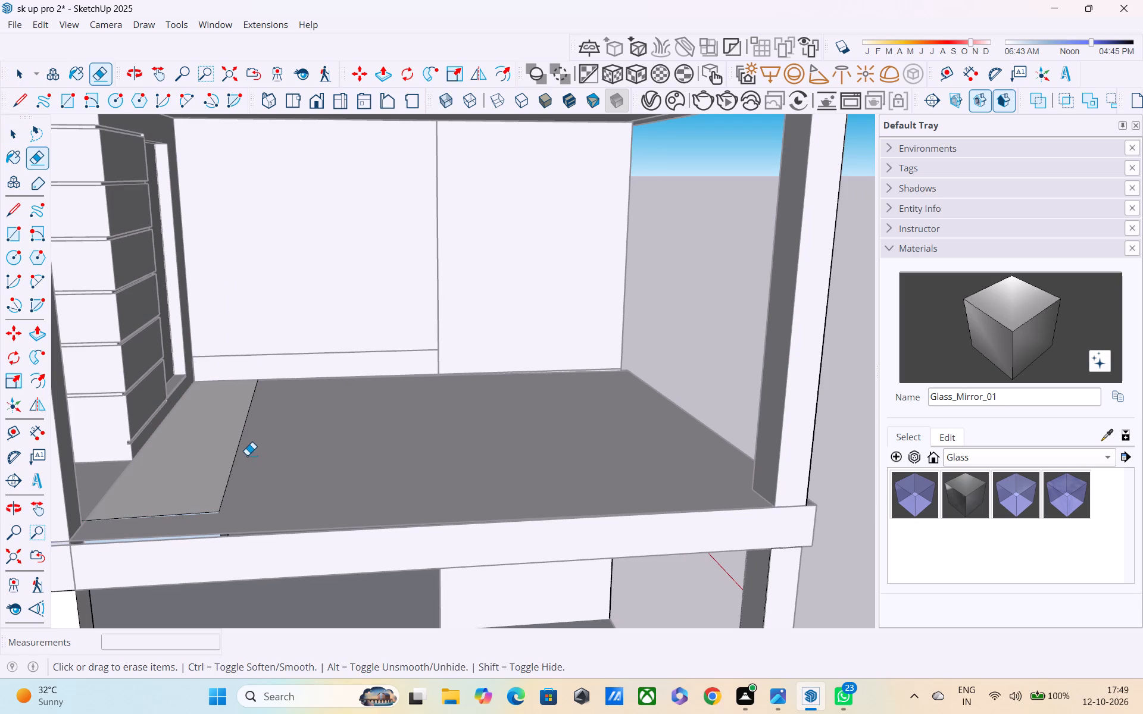
{"action": "left_click", "coordinate": [241, 446]}
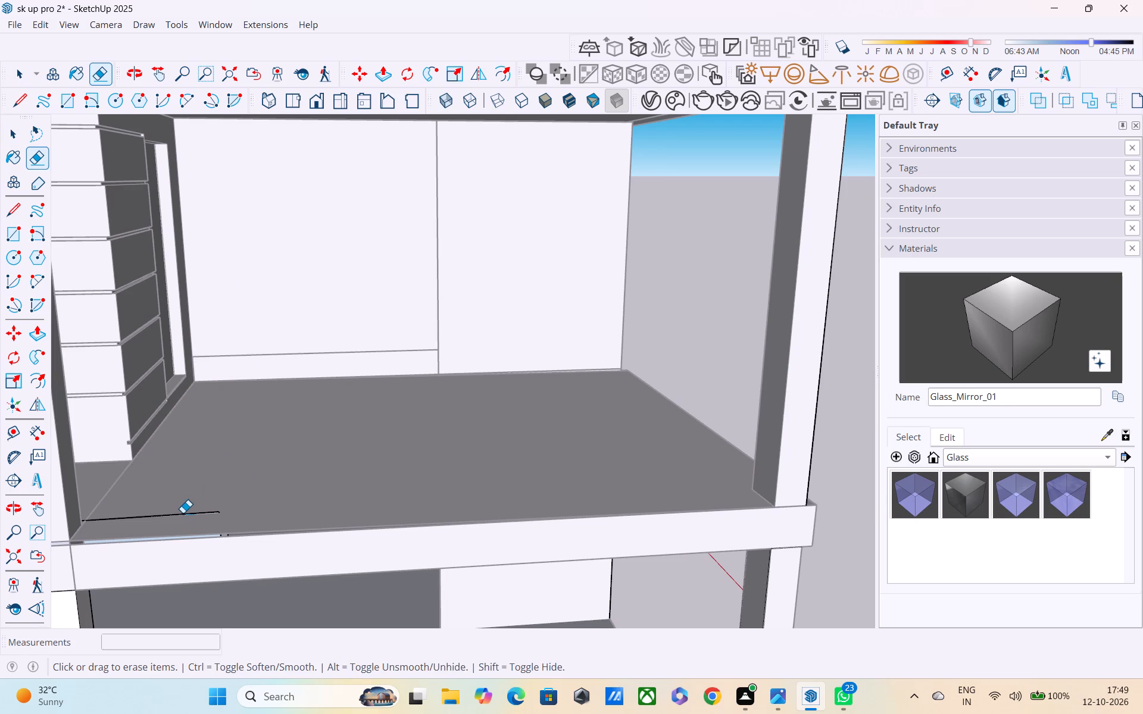
{"action": "left_click", "coordinate": [183, 518]}
{"action": "left_click", "coordinate": [185, 515]}
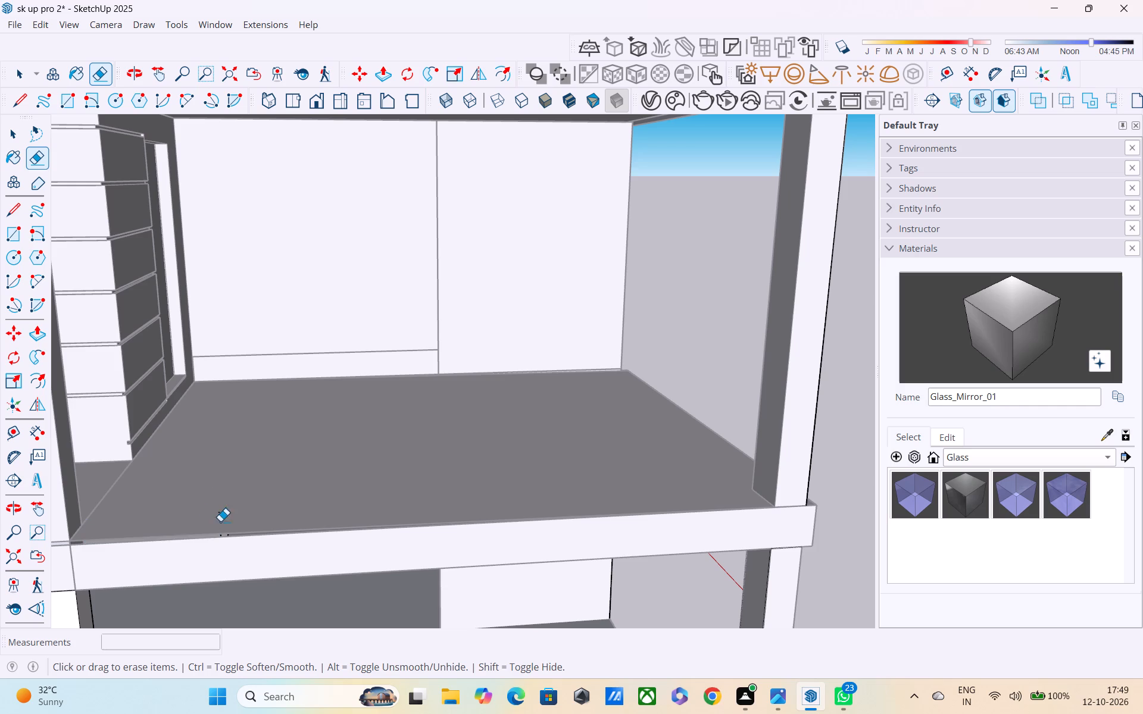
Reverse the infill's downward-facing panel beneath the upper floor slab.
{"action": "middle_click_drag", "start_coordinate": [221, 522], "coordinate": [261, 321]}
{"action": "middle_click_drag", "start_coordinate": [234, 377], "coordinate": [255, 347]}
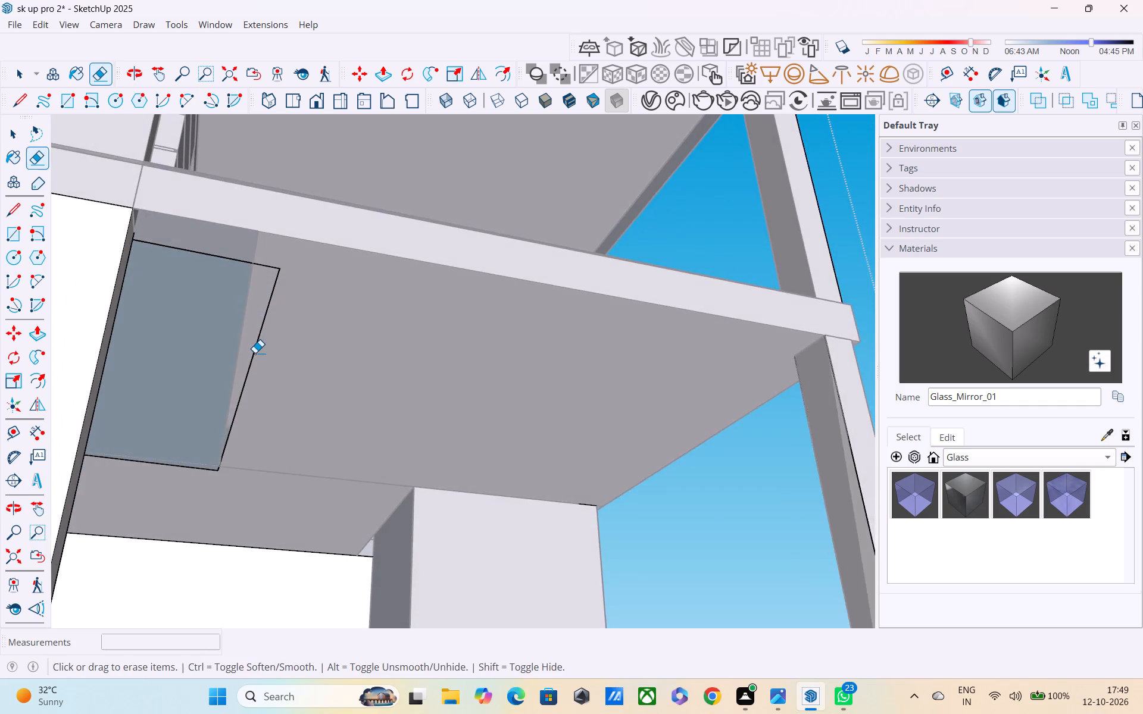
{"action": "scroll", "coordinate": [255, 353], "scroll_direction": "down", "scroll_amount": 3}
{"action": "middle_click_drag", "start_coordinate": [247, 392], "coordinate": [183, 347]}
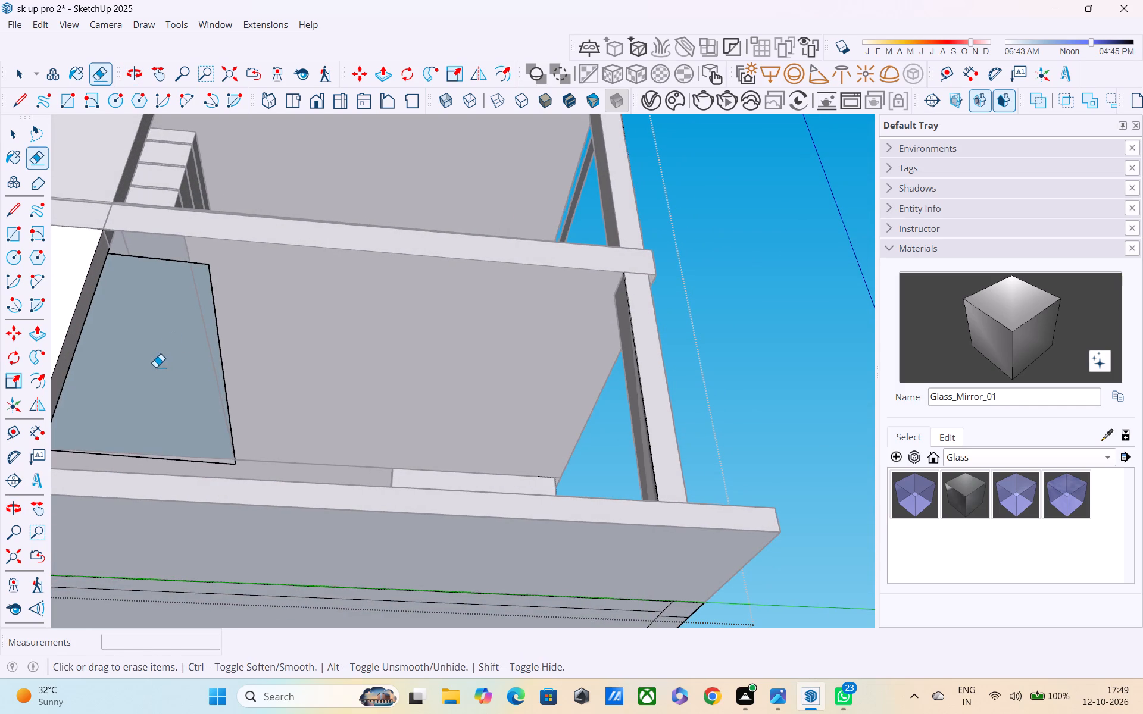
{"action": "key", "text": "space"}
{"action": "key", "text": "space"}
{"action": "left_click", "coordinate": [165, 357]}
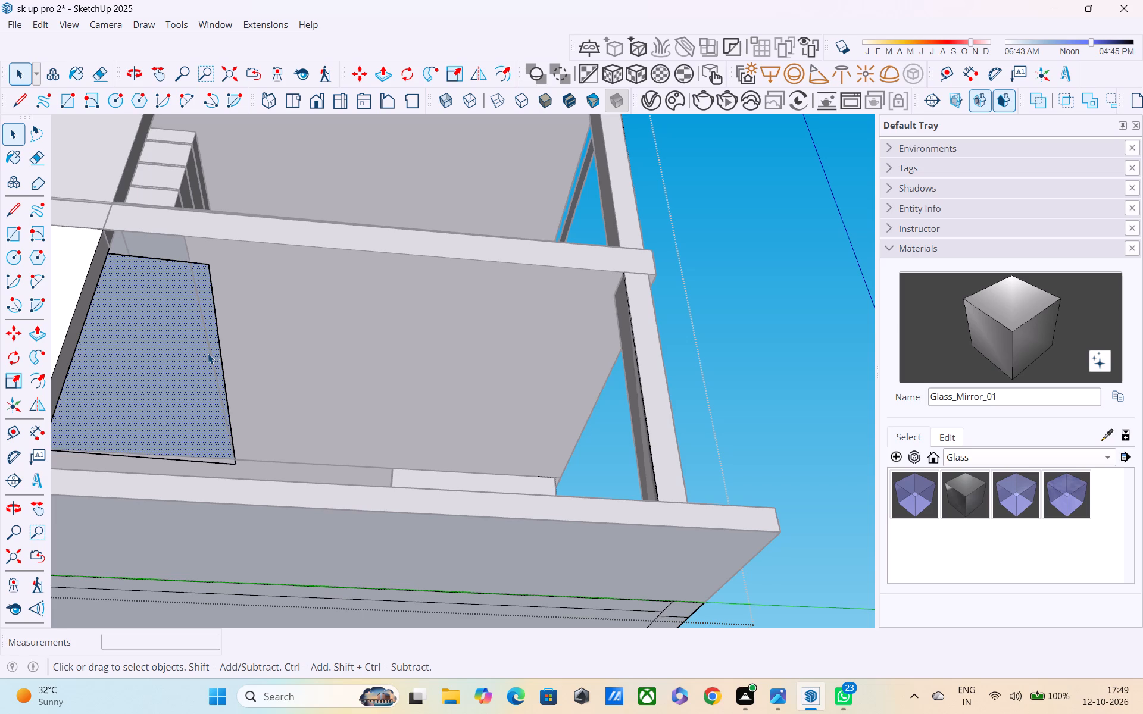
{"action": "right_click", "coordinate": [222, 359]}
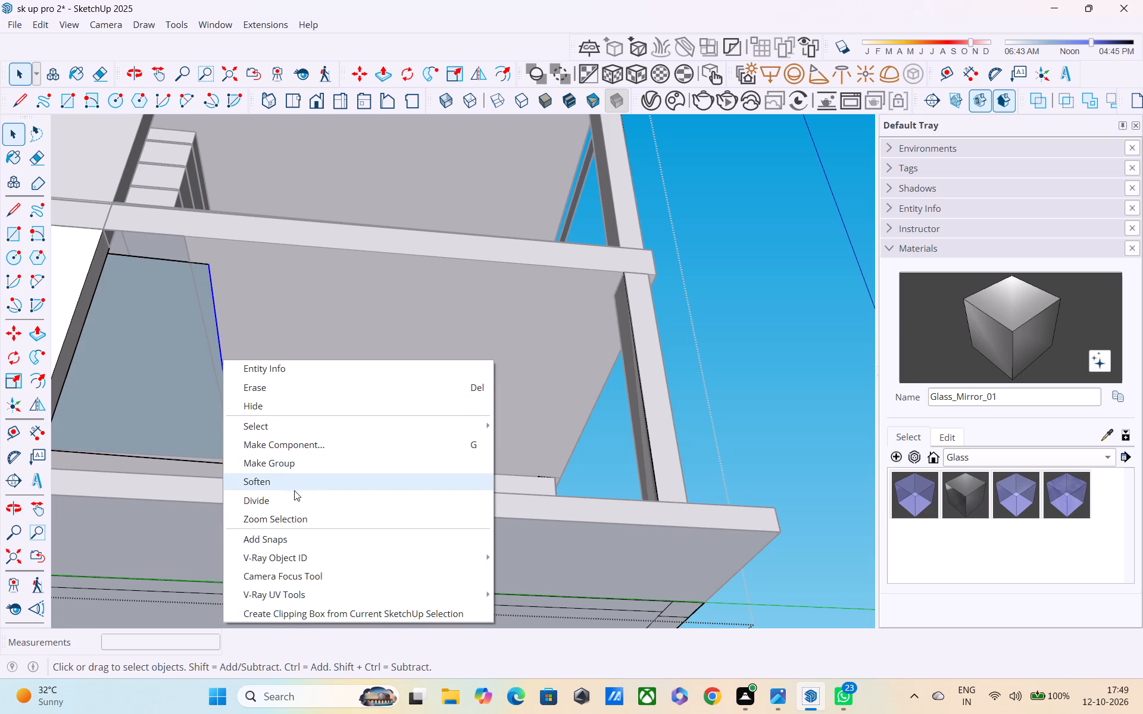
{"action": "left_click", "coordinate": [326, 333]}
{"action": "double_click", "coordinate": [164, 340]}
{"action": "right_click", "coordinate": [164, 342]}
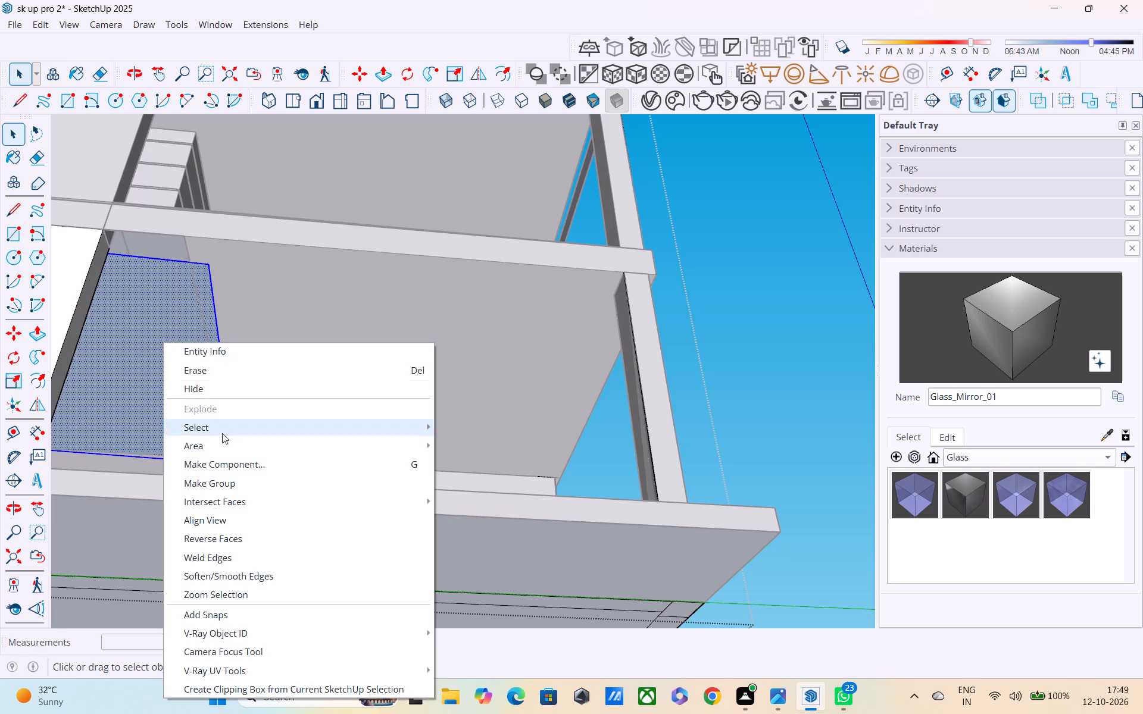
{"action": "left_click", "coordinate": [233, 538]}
Examine the infill from below and from the upper floor, and leave group editing.
{"action": "middle_click_drag", "start_coordinate": [219, 471], "coordinate": [139, 466]}
{"action": "middle_click_drag", "start_coordinate": [140, 377], "coordinate": [59, 350]}
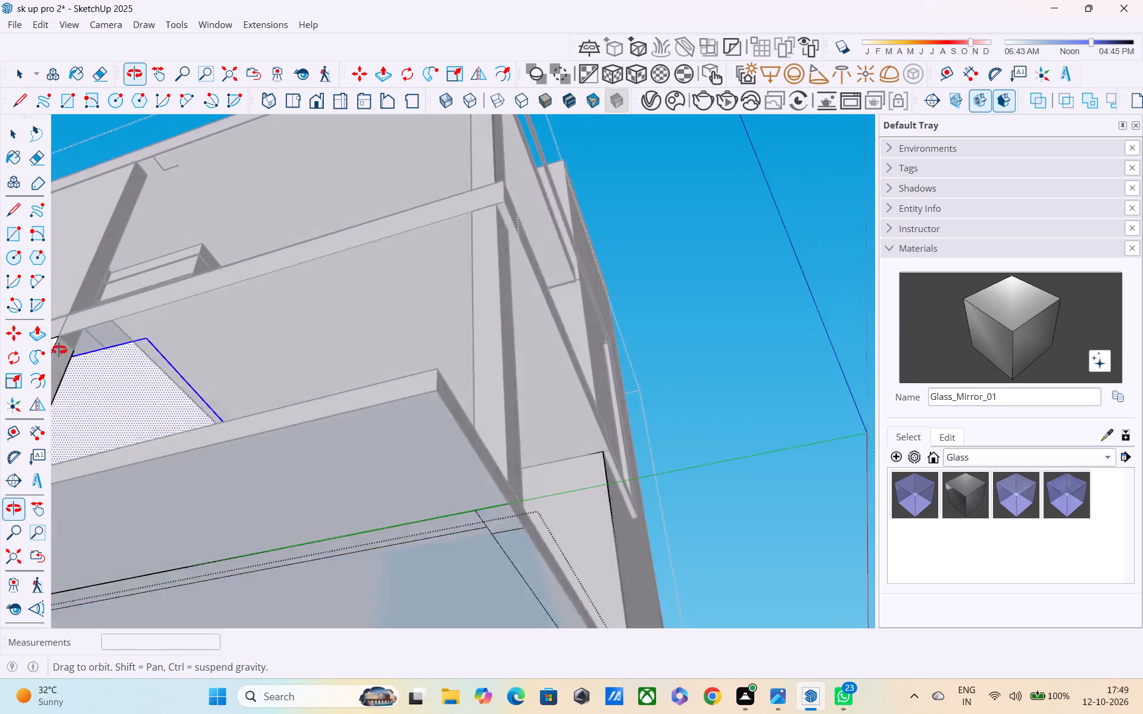
{"action": "middle_click_drag", "start_coordinate": [59, 350], "coordinate": [6, 394]}
{"action": "middle_click_drag", "start_coordinate": [188, 396], "coordinate": [106, 642]}
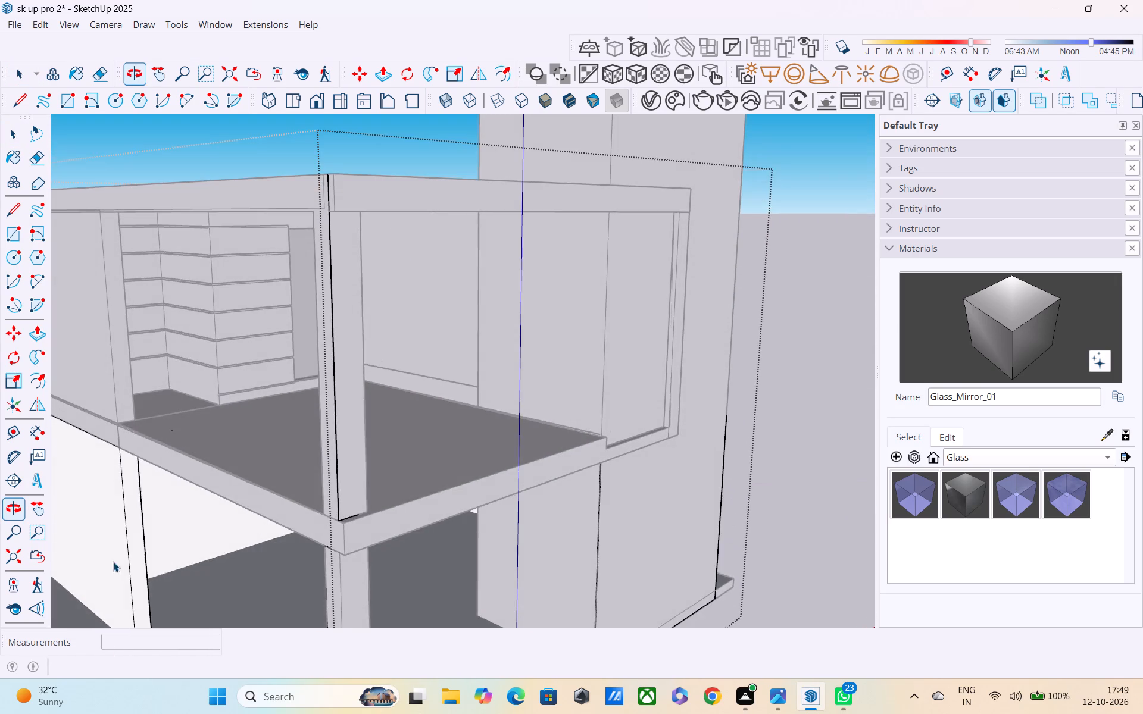
{"action": "middle_click_drag", "start_coordinate": [120, 458], "coordinate": [252, 278]}
{"action": "middle_click_drag", "start_coordinate": [238, 358], "coordinate": [226, 305]}
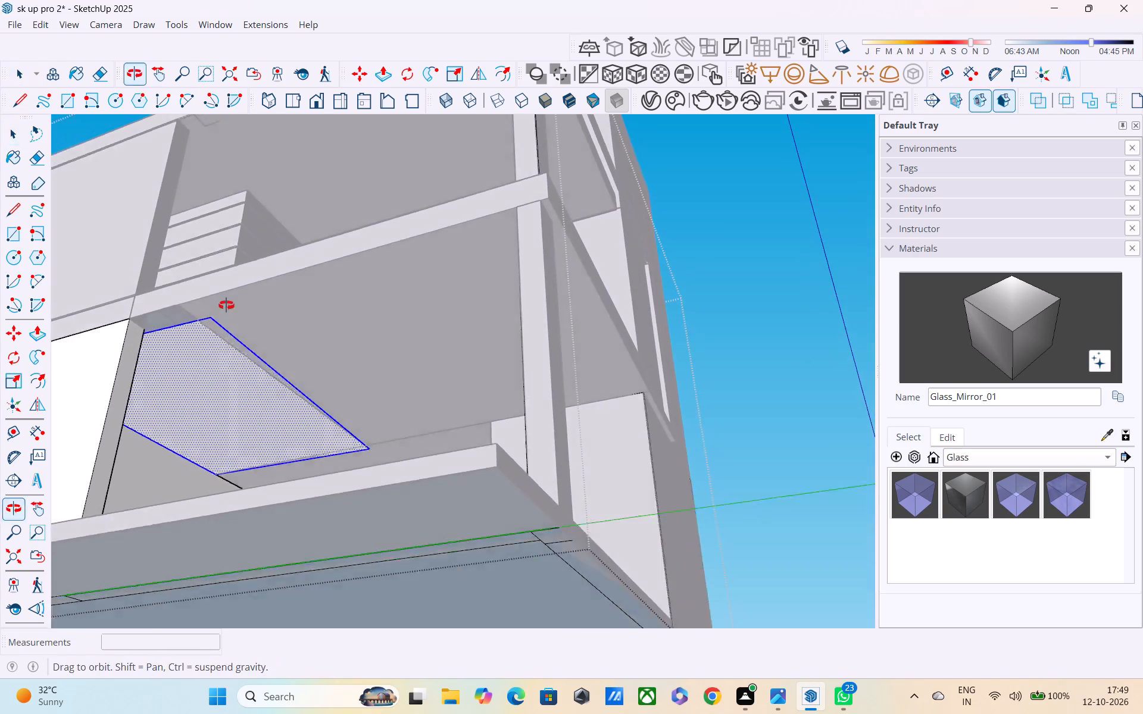
{"action": "middle_click_drag", "start_coordinate": [226, 305], "coordinate": [226, 304]}
{"action": "key", "text": "space"}
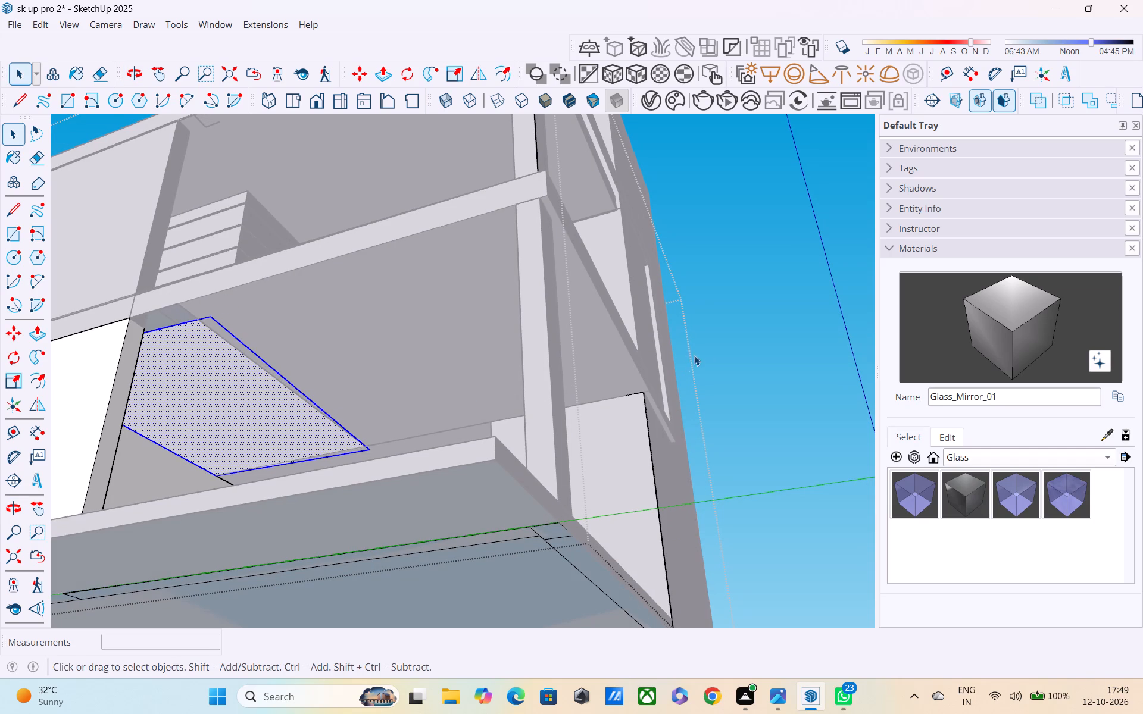
{"action": "left_click", "coordinate": [764, 340]}
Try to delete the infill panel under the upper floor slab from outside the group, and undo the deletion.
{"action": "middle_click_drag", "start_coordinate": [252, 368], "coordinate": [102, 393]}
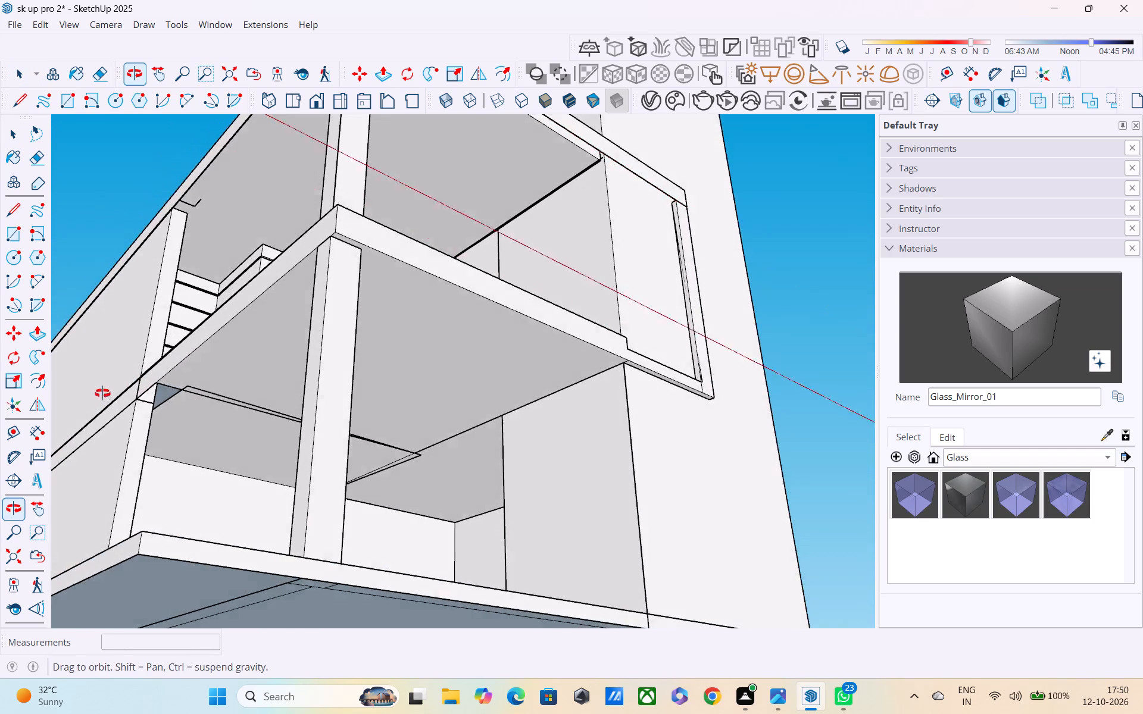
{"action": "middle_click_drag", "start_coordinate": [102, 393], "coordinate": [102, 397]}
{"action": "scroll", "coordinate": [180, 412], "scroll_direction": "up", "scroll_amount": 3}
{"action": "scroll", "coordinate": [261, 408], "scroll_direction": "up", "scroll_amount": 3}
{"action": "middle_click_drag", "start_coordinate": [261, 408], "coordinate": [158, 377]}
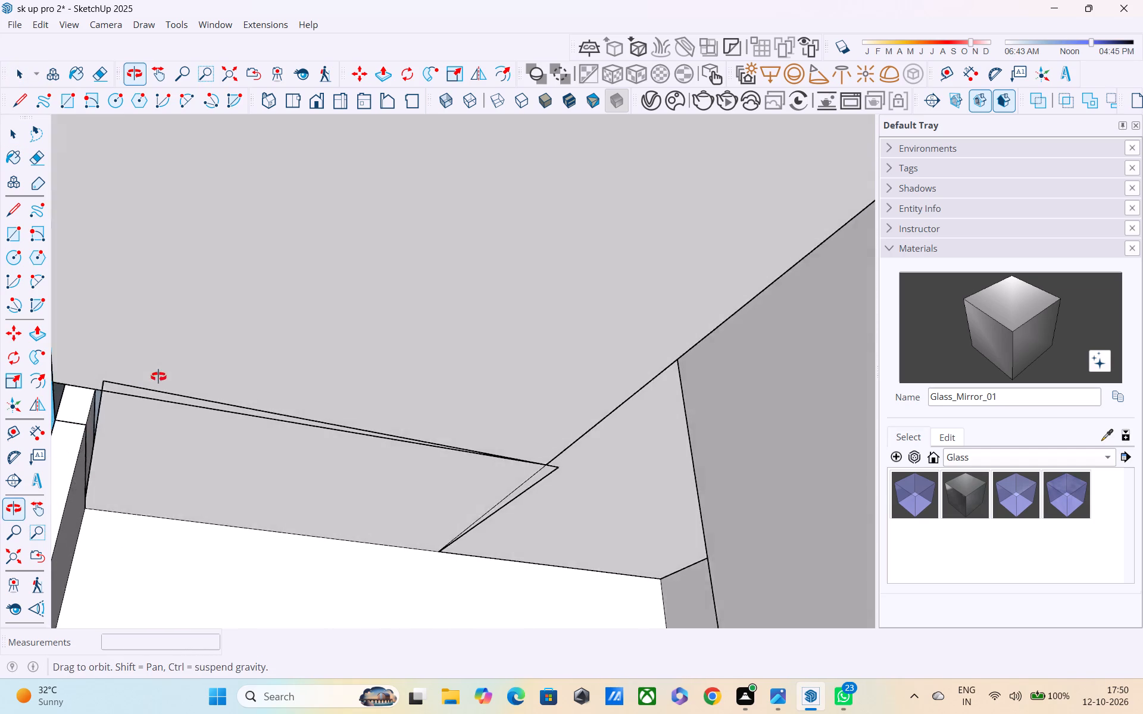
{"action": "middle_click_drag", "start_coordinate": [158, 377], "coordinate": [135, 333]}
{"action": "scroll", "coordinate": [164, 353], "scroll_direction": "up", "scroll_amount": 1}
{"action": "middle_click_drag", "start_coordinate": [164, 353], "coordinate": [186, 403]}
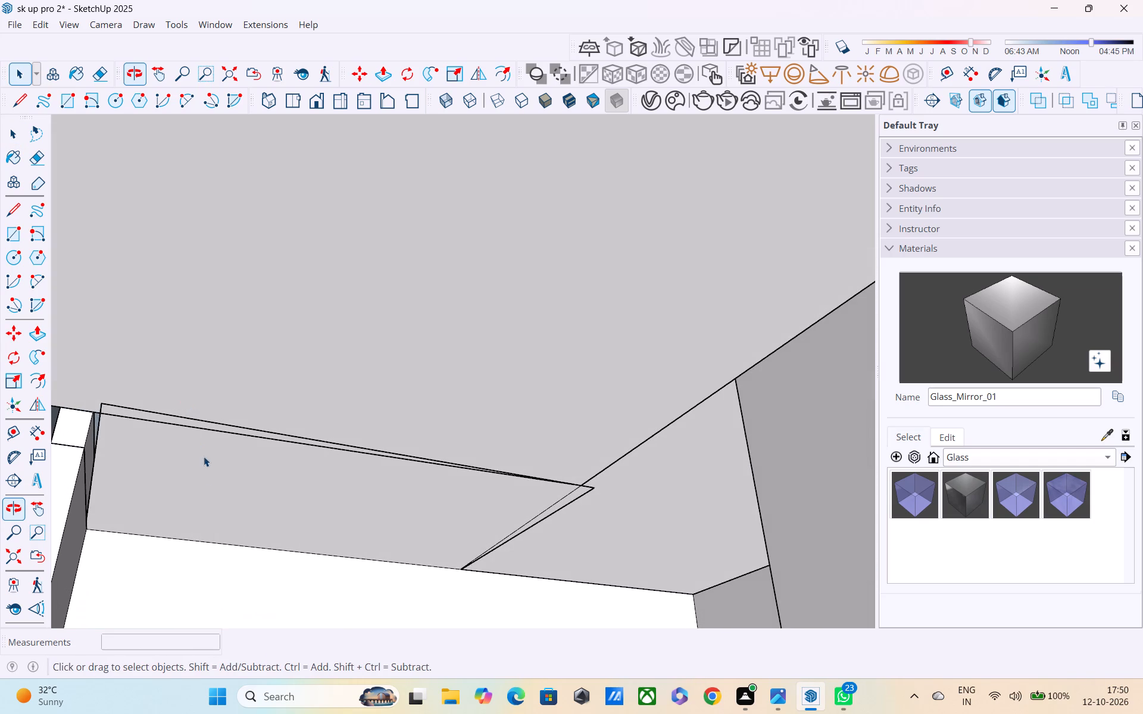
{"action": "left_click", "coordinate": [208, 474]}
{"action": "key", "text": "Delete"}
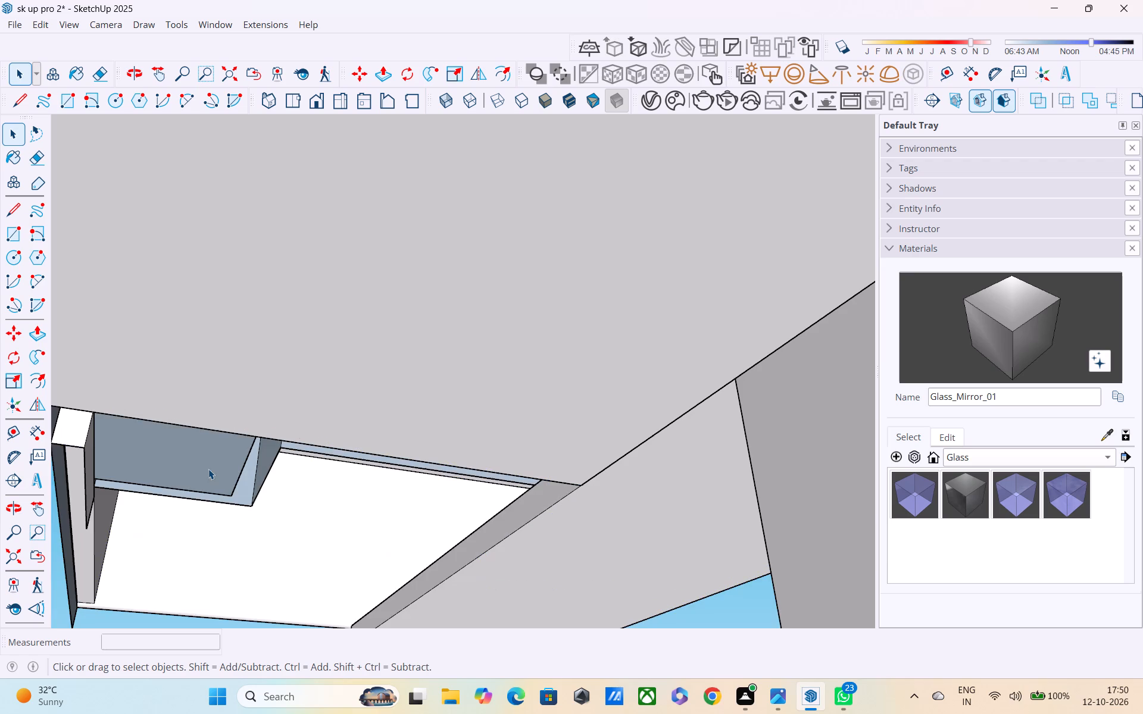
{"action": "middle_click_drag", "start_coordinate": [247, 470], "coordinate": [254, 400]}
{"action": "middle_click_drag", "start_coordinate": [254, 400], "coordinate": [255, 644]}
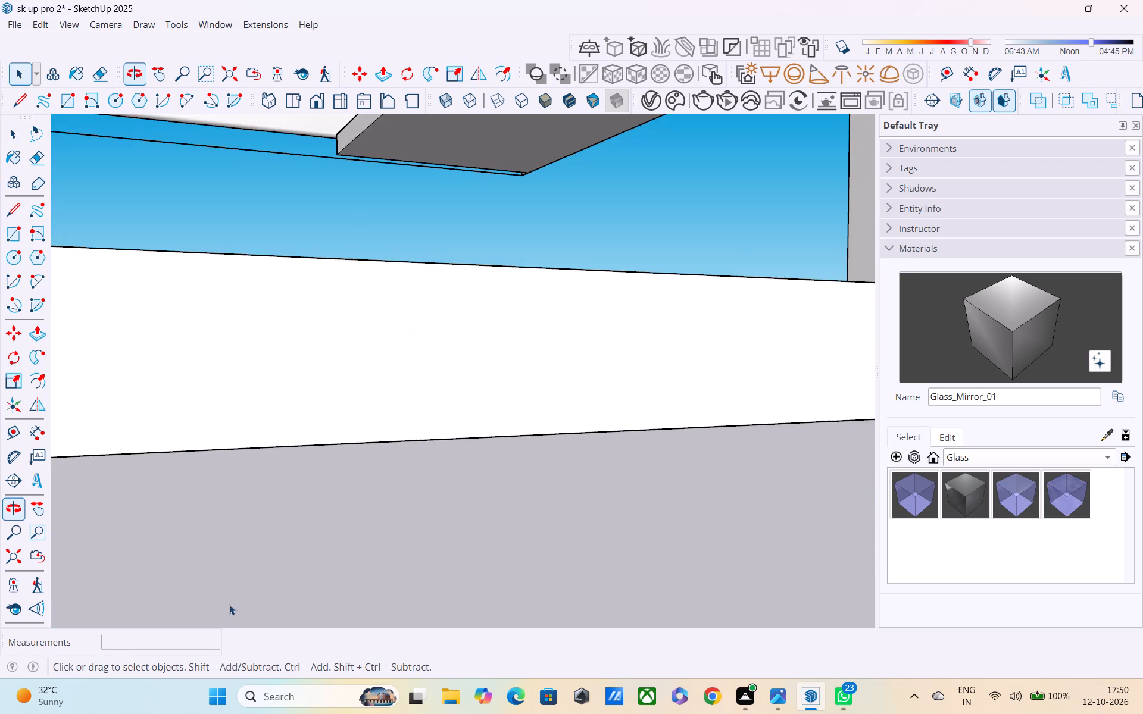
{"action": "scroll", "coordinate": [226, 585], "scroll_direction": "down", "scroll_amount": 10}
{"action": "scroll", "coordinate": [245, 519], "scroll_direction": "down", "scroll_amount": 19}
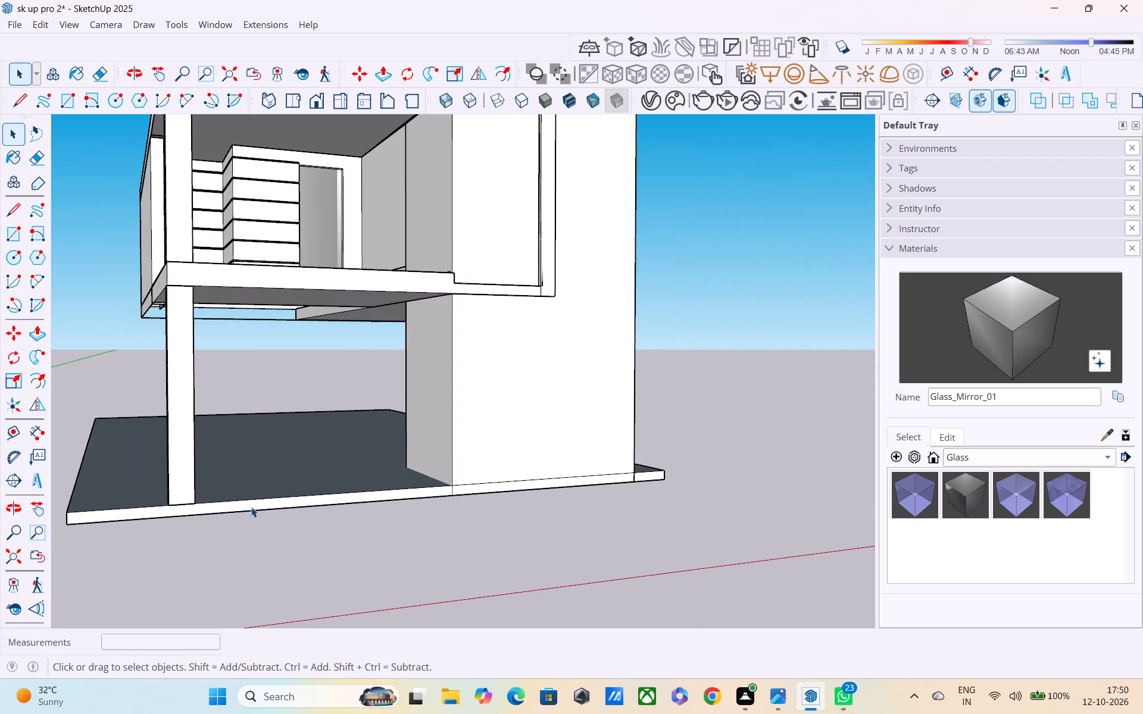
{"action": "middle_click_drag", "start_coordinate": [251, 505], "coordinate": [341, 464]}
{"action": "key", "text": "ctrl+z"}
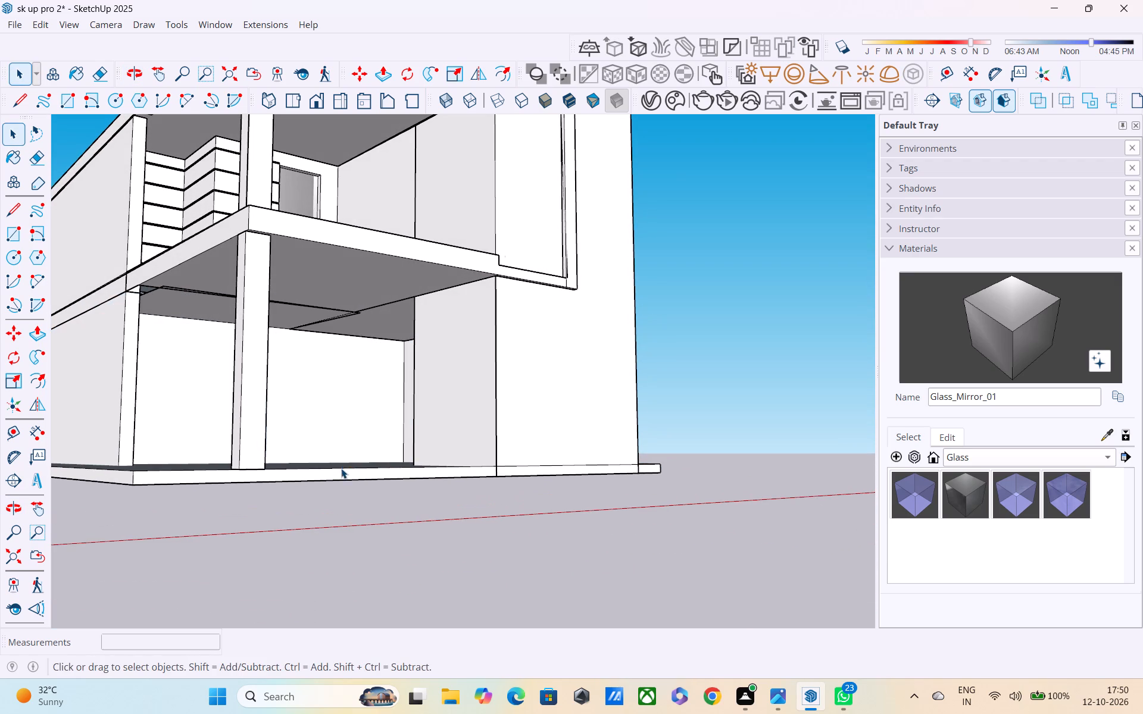
Open the building's wall group and delete the infill panel face beneath the upper floor slab.
{"action": "middle_click_drag", "start_coordinate": [339, 472], "coordinate": [208, 380]}
{"action": "scroll", "coordinate": [207, 372], "scroll_direction": "up", "scroll_amount": 1}
{"action": "left_click", "coordinate": [223, 348]}
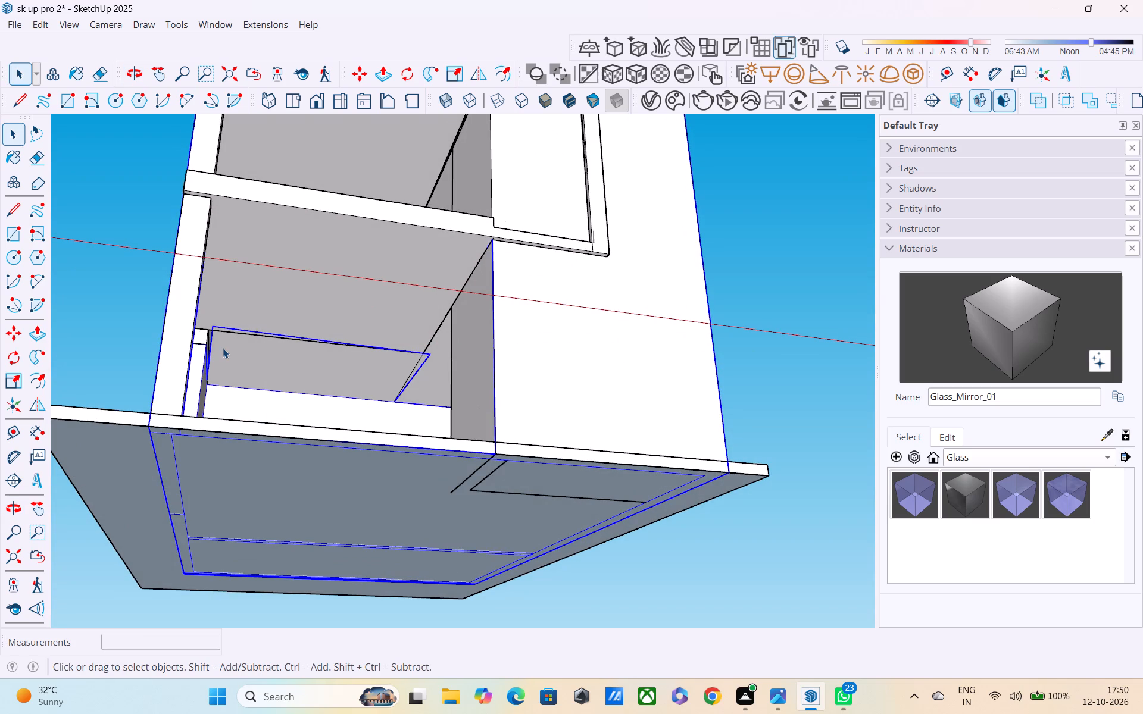
{"action": "double_click", "coordinate": [227, 347]}
{"action": "middle_click_drag", "start_coordinate": [239, 361], "coordinate": [294, 481]}
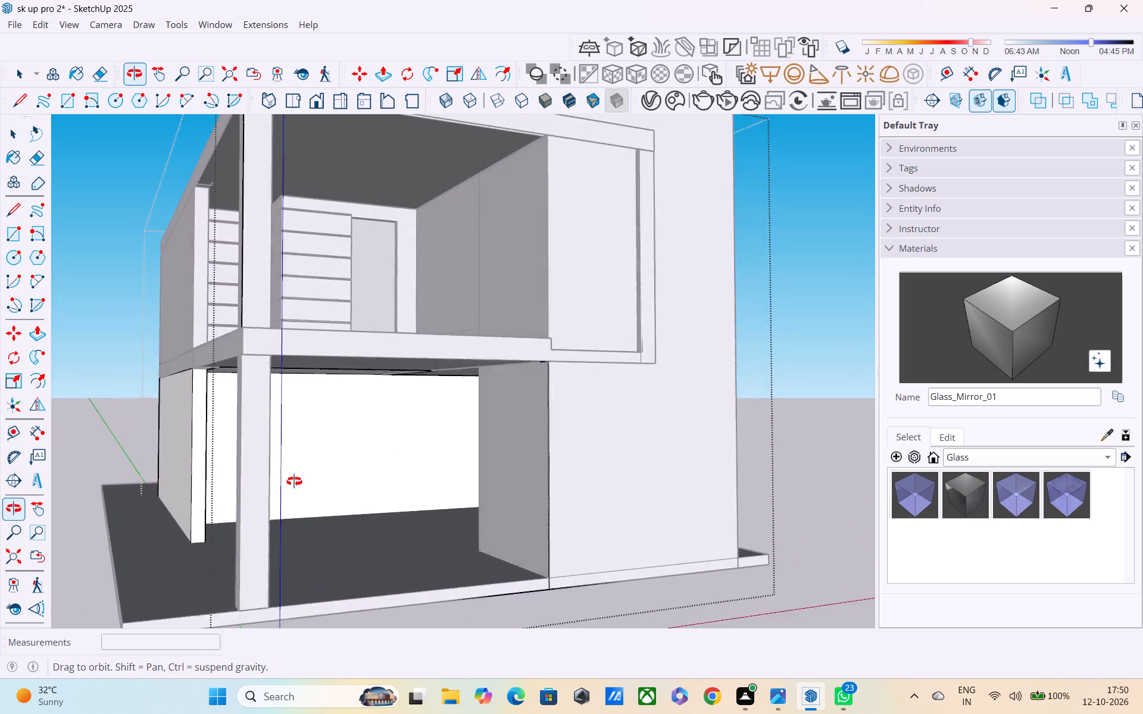
{"action": "middle_click_drag", "start_coordinate": [294, 481], "coordinate": [246, 350]}
{"action": "scroll", "coordinate": [246, 350], "scroll_direction": "up", "scroll_amount": 3}
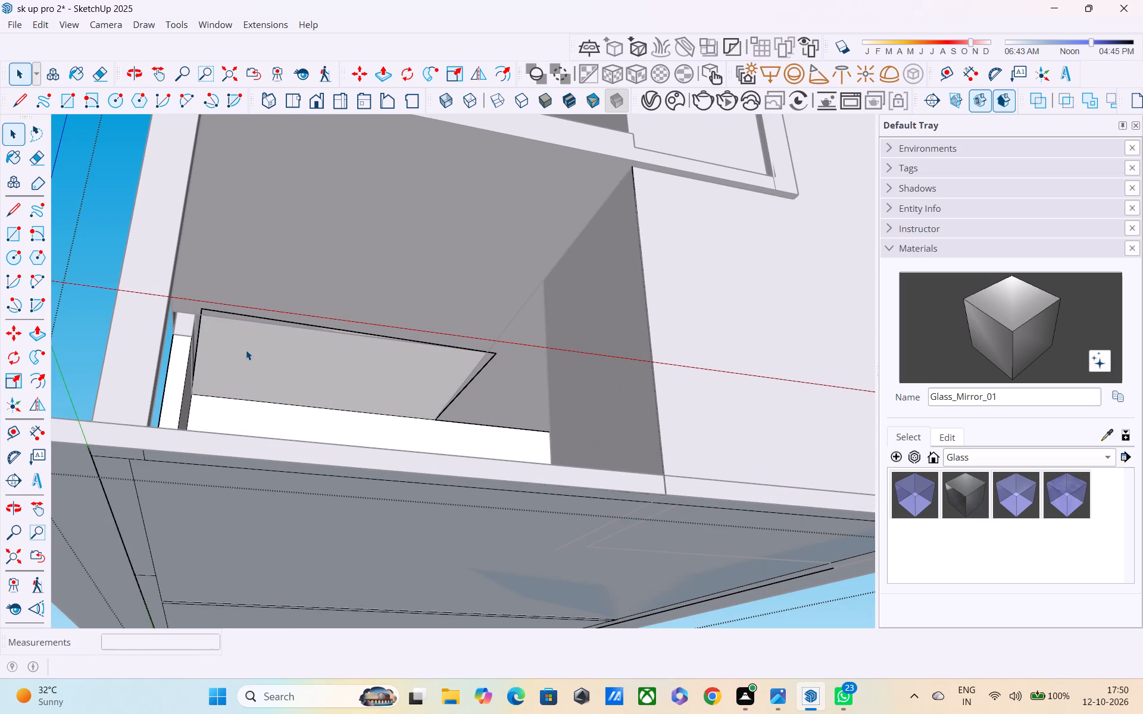
{"action": "left_click", "coordinate": [246, 347]}
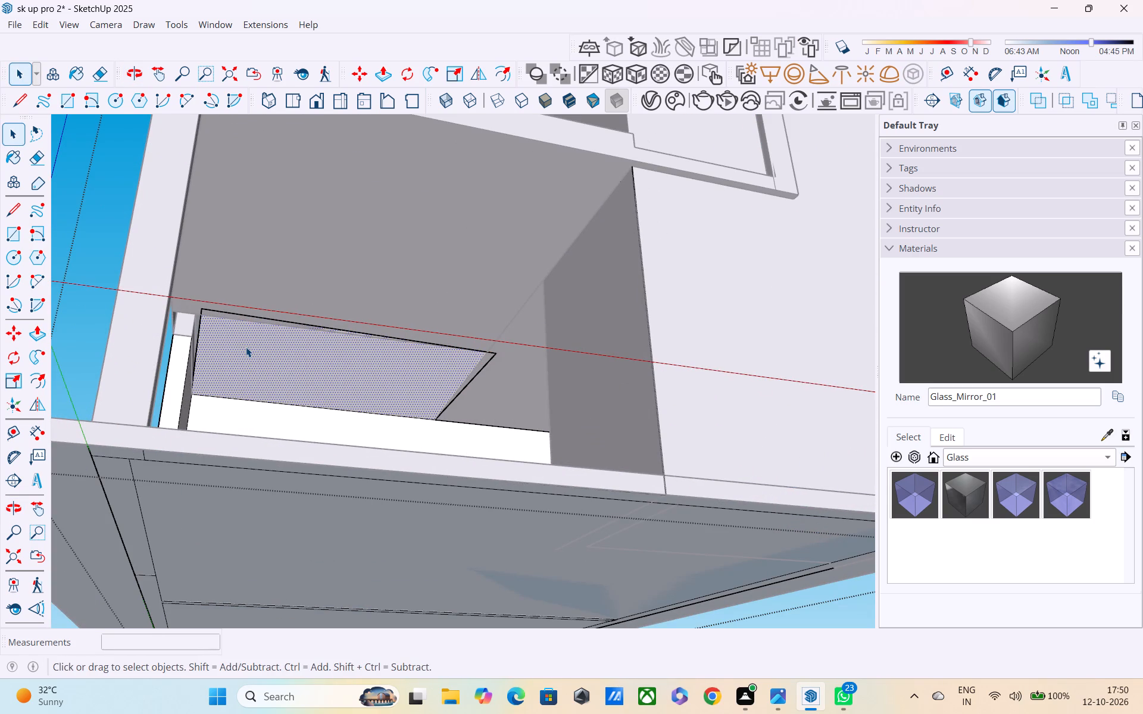
{"action": "key", "text": "Delete"}
Delete the three stray edges left around the removed infill panel beneath the upper floor slab.
{"action": "middle_click_drag", "start_coordinate": [248, 347], "coordinate": [154, 361]}
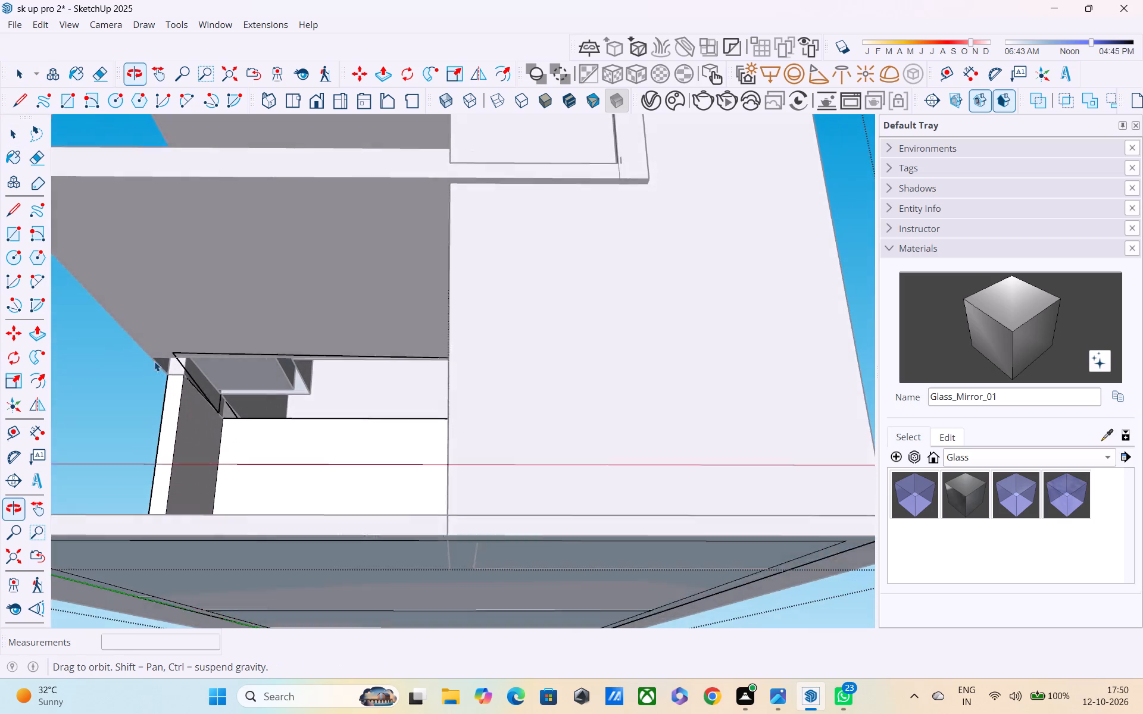
{"action": "middle_click_drag", "start_coordinate": [154, 361], "coordinate": [153, 364]}
{"action": "scroll", "coordinate": [207, 357], "scroll_direction": "up", "scroll_amount": 2}
{"action": "left_click", "coordinate": [196, 352]}
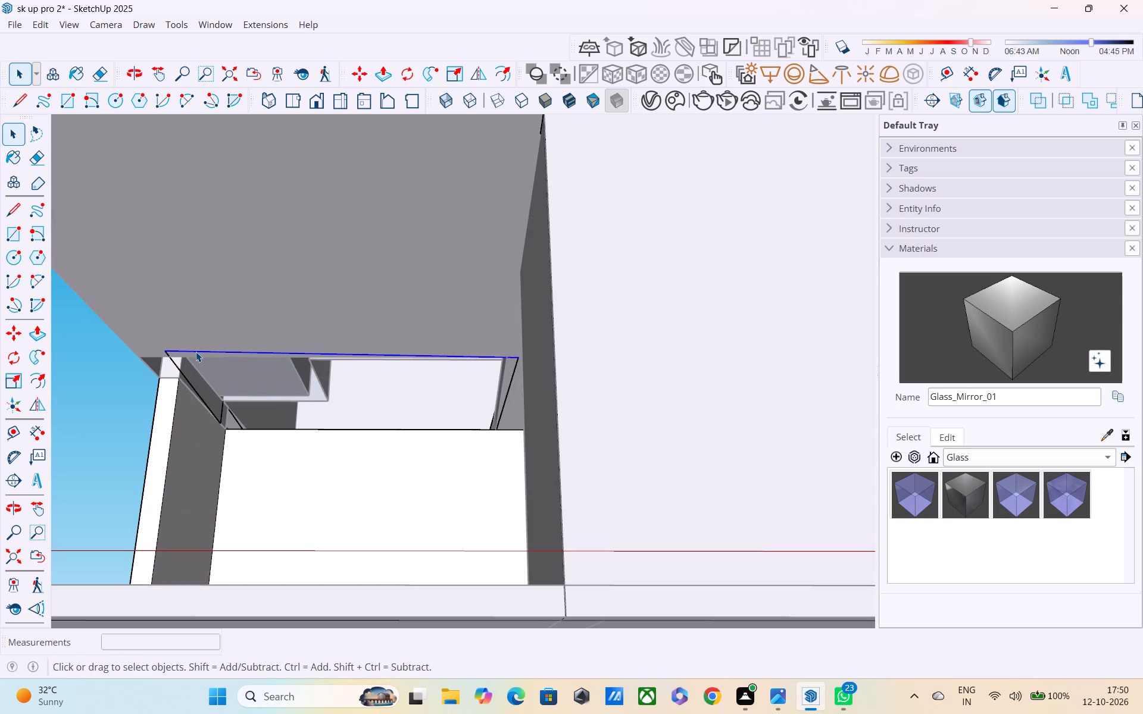
{"action": "key", "text": "Delete"}
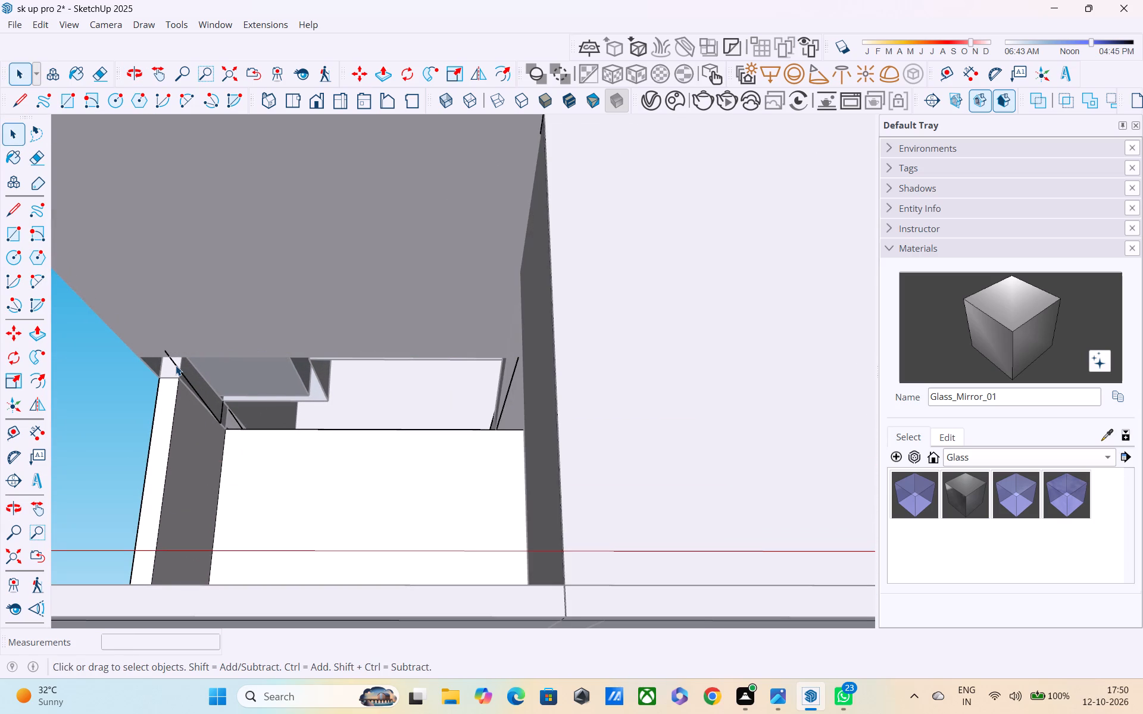
{"action": "left_click", "coordinate": [176, 365]}
{"action": "key", "text": "Delete"}
{"action": "middle_click_drag", "start_coordinate": [514, 381], "coordinate": [598, 577]}
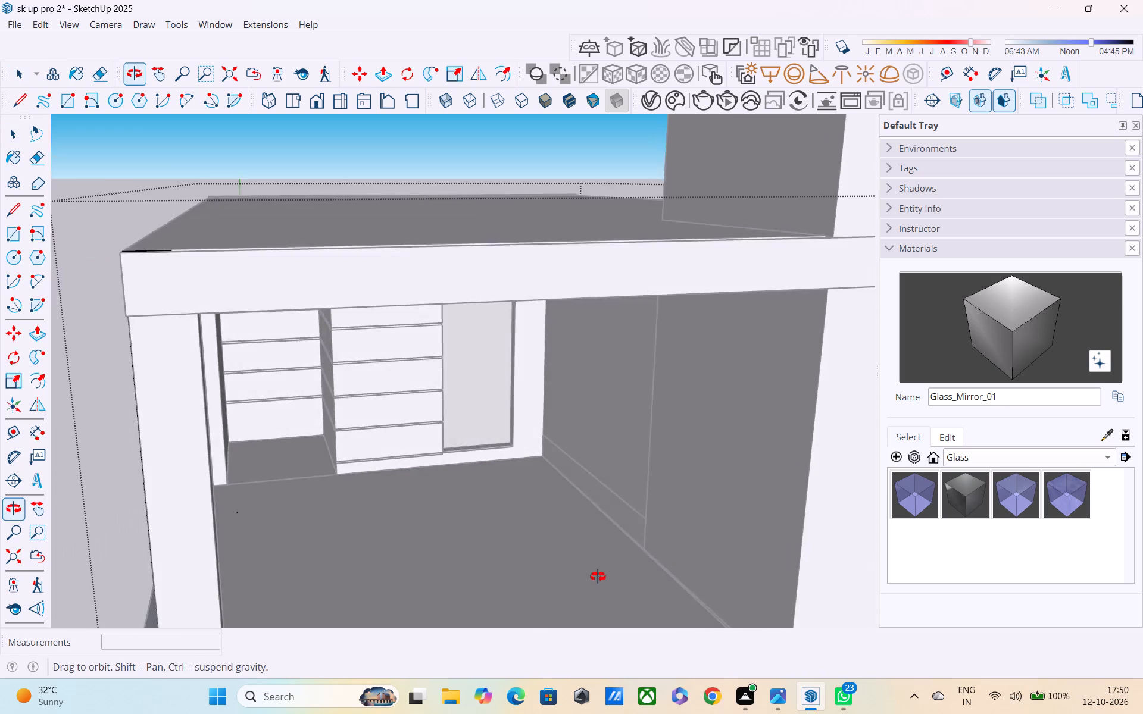
{"action": "middle_click_drag", "start_coordinate": [598, 577], "coordinate": [577, 378]}
{"action": "scroll", "coordinate": [577, 378], "scroll_direction": "up", "scroll_amount": 3}
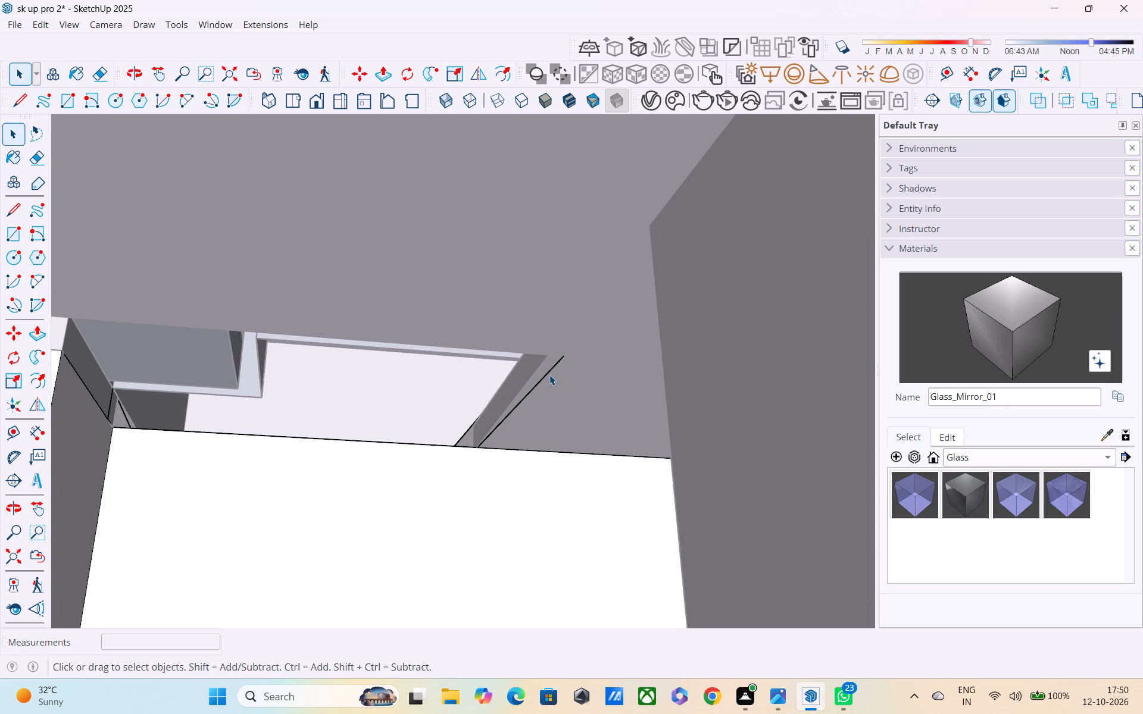
{"action": "left_click", "coordinate": [549, 375]}
{"action": "key", "text": "Delete"}
Draw a rectangle about 6' 9 1/4" by 1' 1" over the end face of the gap beneath the upper floor slab.
{"action": "middle_click_drag", "start_coordinate": [545, 389], "coordinate": [554, 426]}
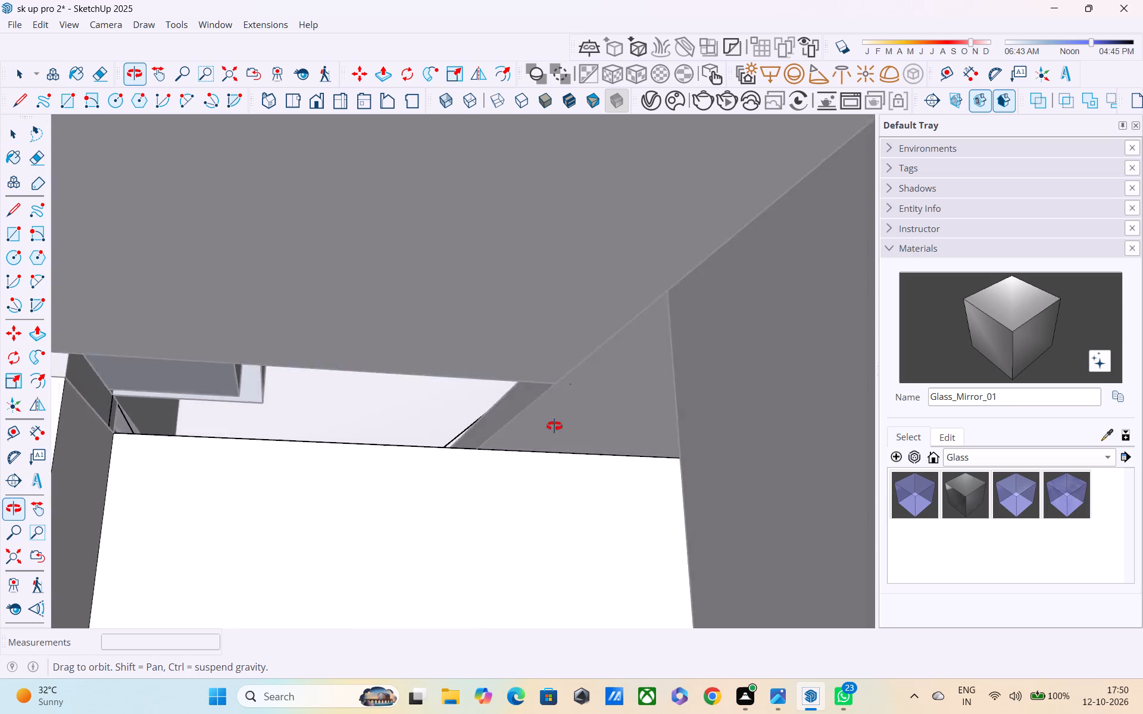
{"action": "middle_click_drag", "start_coordinate": [554, 426], "coordinate": [548, 429]}
{"action": "scroll", "coordinate": [413, 431], "scroll_direction": "up", "scroll_amount": 3}
{"action": "scroll", "coordinate": [352, 437], "scroll_direction": "up", "scroll_amount": 1}
{"action": "scroll", "coordinate": [352, 437], "scroll_direction": "down", "scroll_amount": 7}
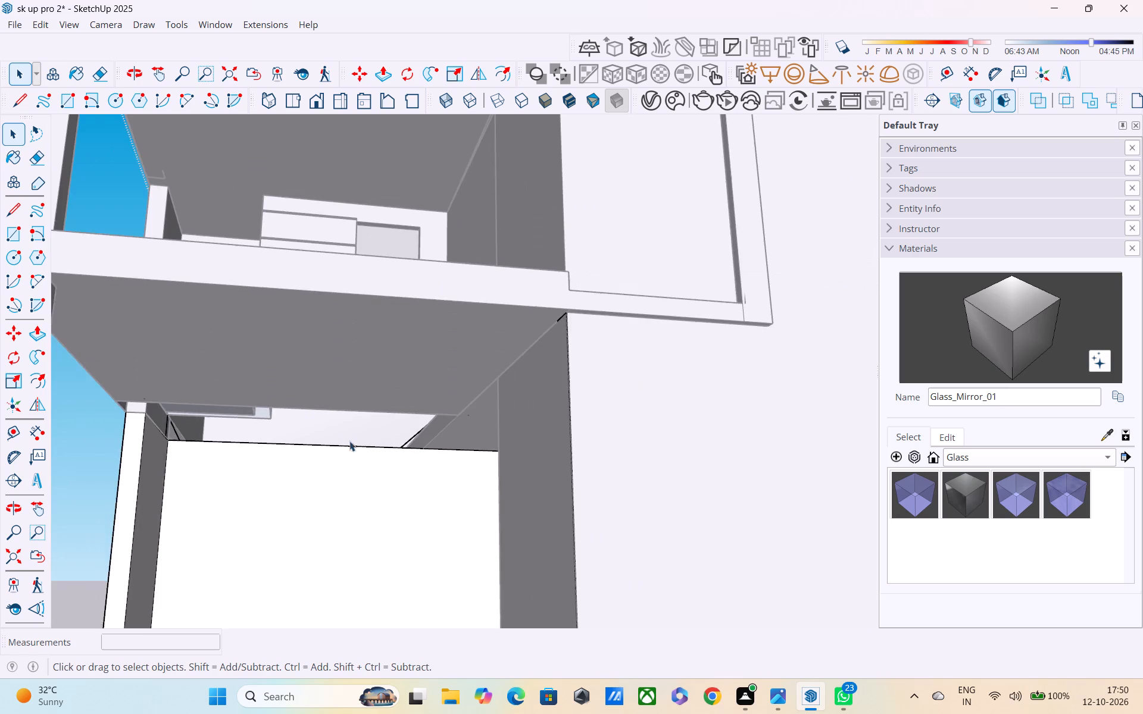
{"action": "middle_click_drag", "start_coordinate": [282, 450], "coordinate": [181, 455]}
{"action": "scroll", "coordinate": [198, 461], "scroll_direction": "up", "scroll_amount": 5}
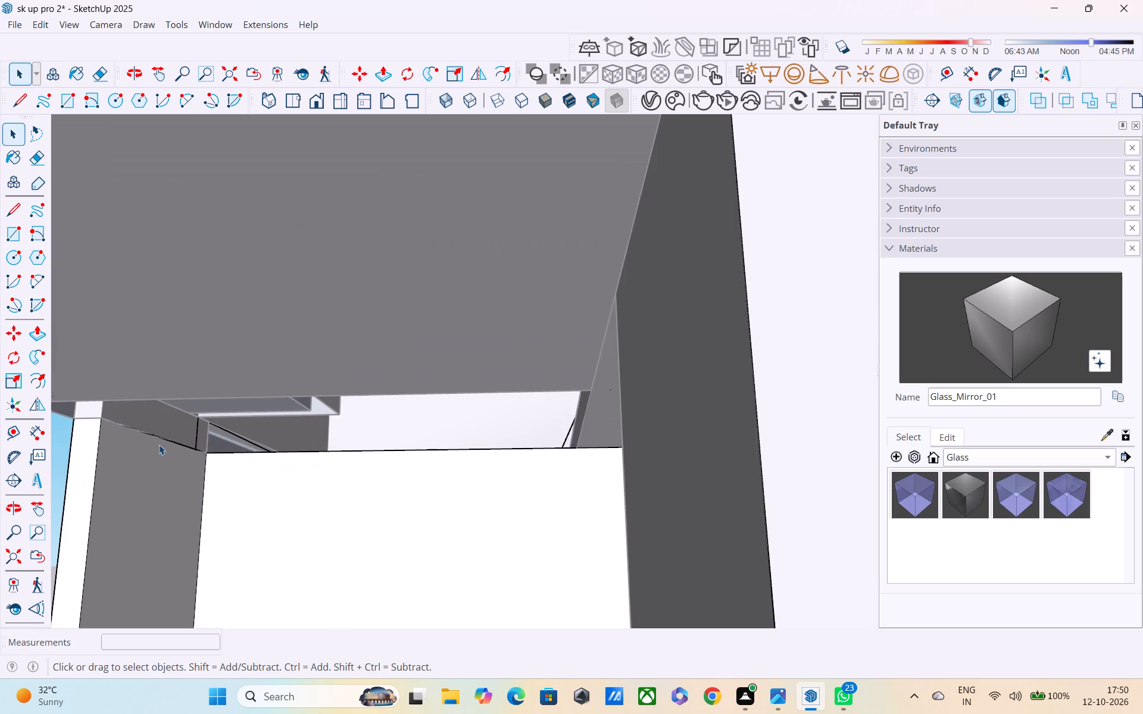
{"action": "scroll", "coordinate": [158, 443], "scroll_direction": "up", "scroll_amount": 2}
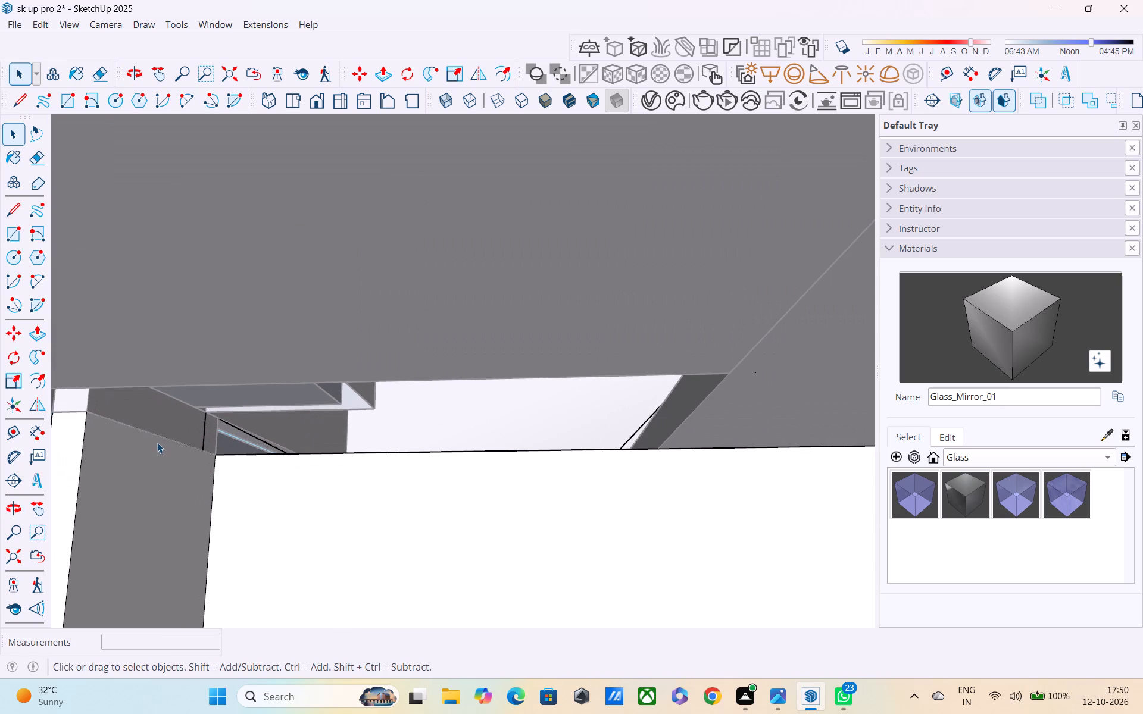
{"action": "key", "text": "r"}
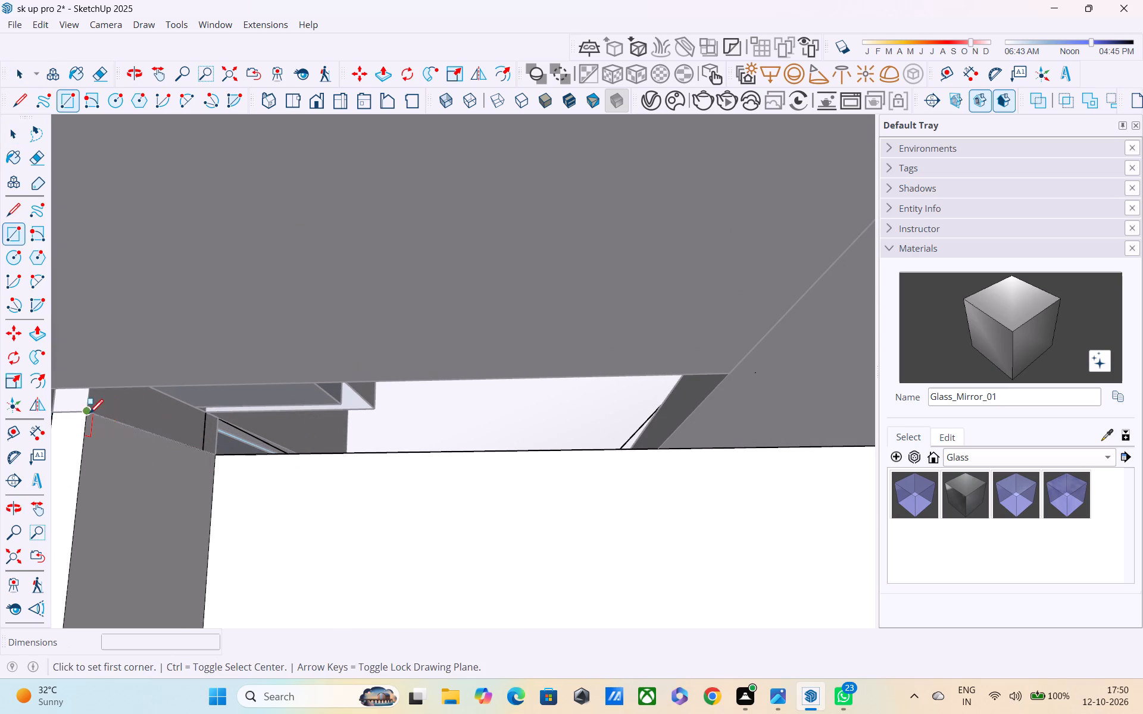
{"action": "left_click", "coordinate": [89, 415]}
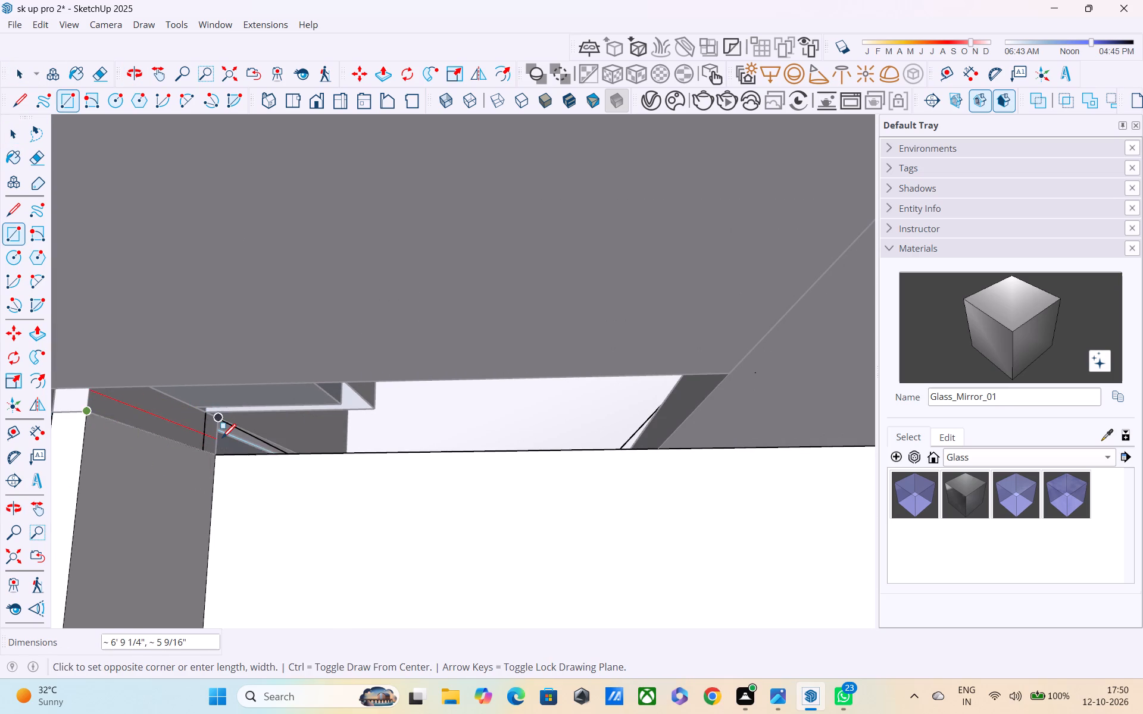
{"action": "left_click", "coordinate": [222, 422]}
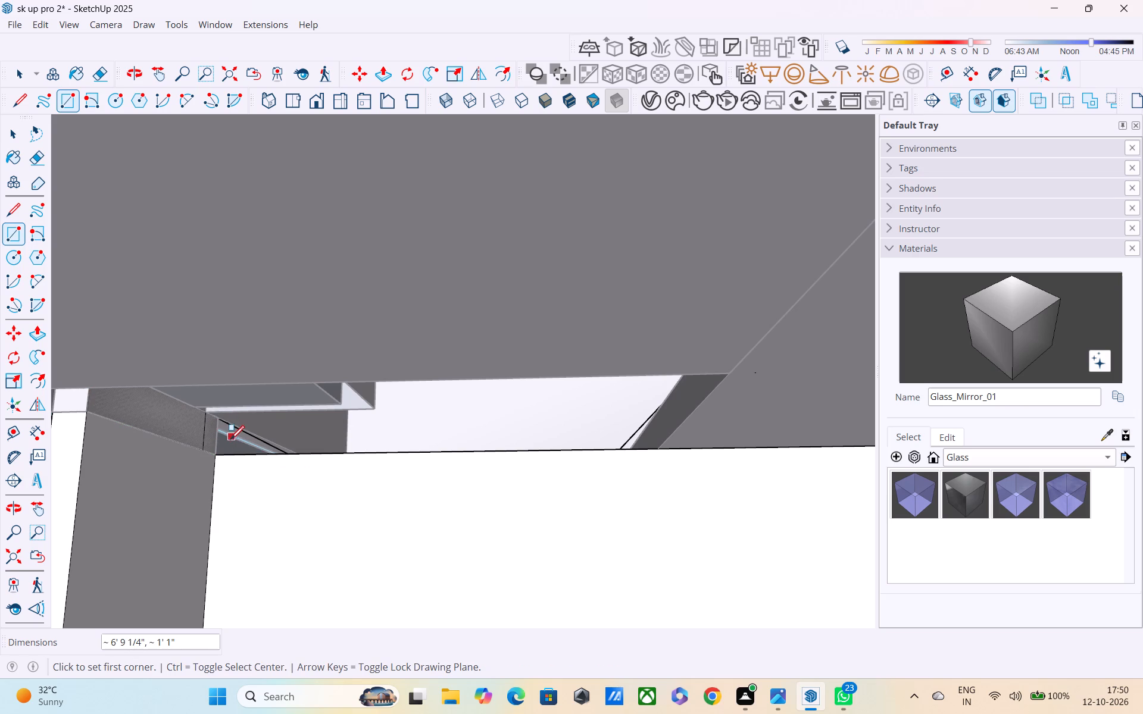
{"action": "left_click", "coordinate": [90, 415]}
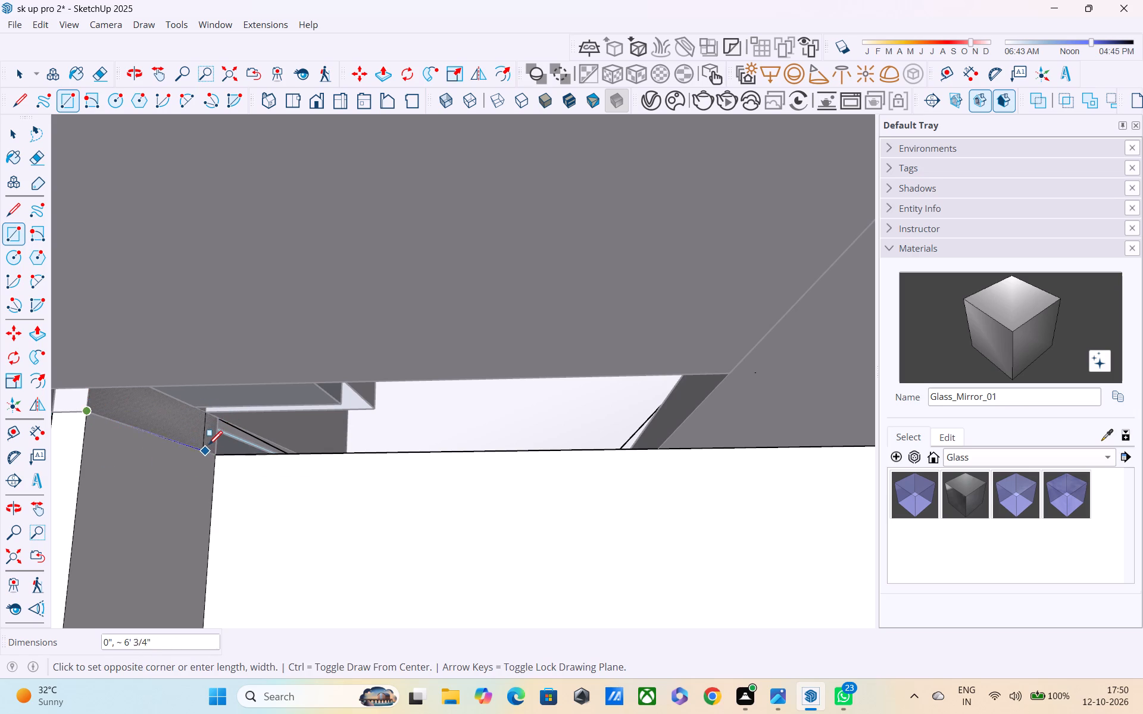
{"action": "left_click", "coordinate": [208, 419]}
Push/Pull the rectangle's face about 12' 11 3/4" across the gap beneath the upper floor slab.
{"action": "middle_click_drag", "start_coordinate": [216, 443], "coordinate": [205, 443]}
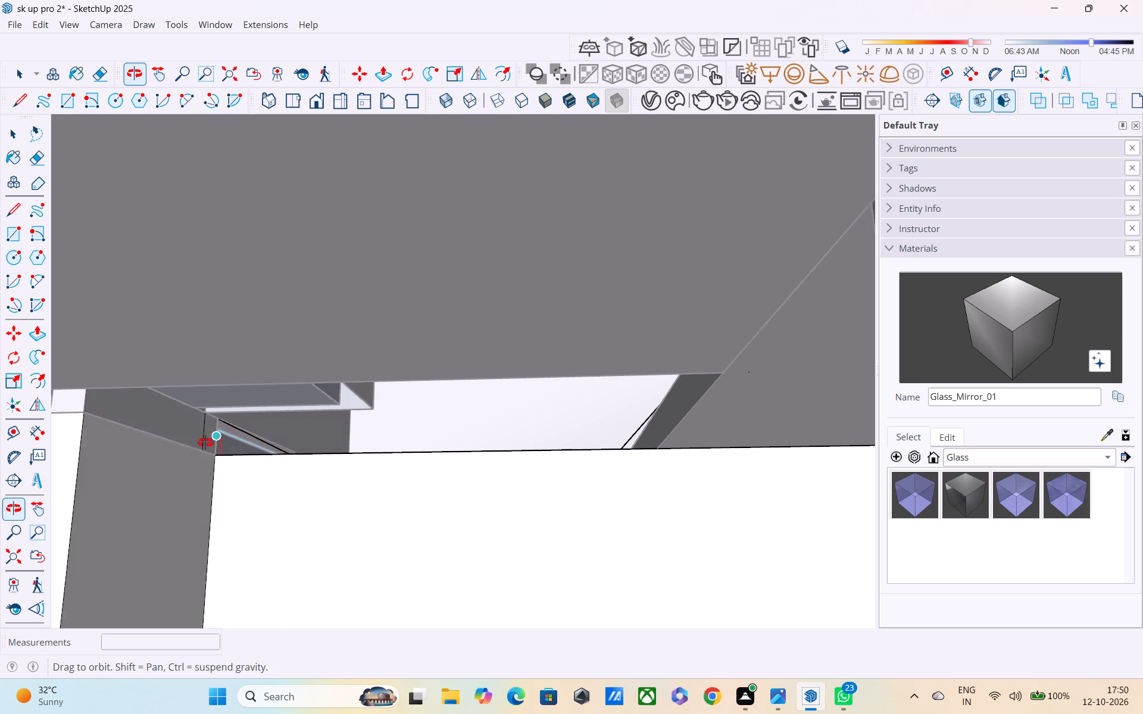
{"action": "middle_click_drag", "start_coordinate": [205, 443], "coordinate": [199, 444]}
{"action": "scroll", "coordinate": [199, 444], "scroll_direction": "up", "scroll_amount": 7}
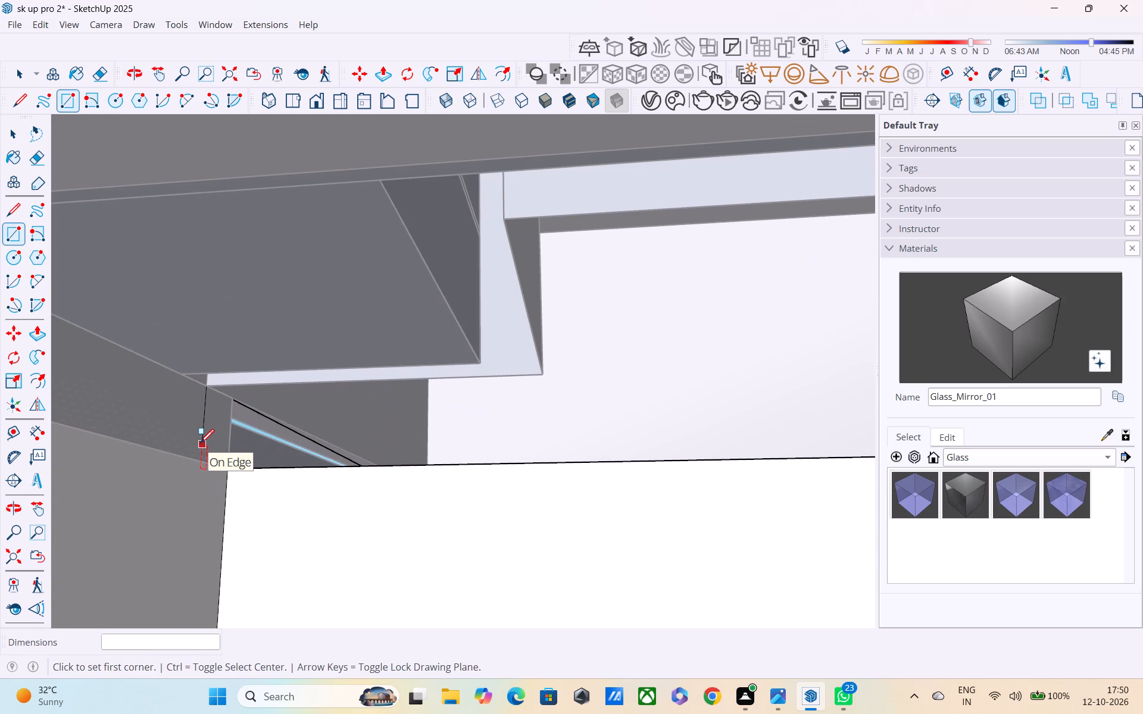
{"action": "key", "text": "space"}
{"action": "key", "text": "p"}
{"action": "left_click", "coordinate": [171, 410]}
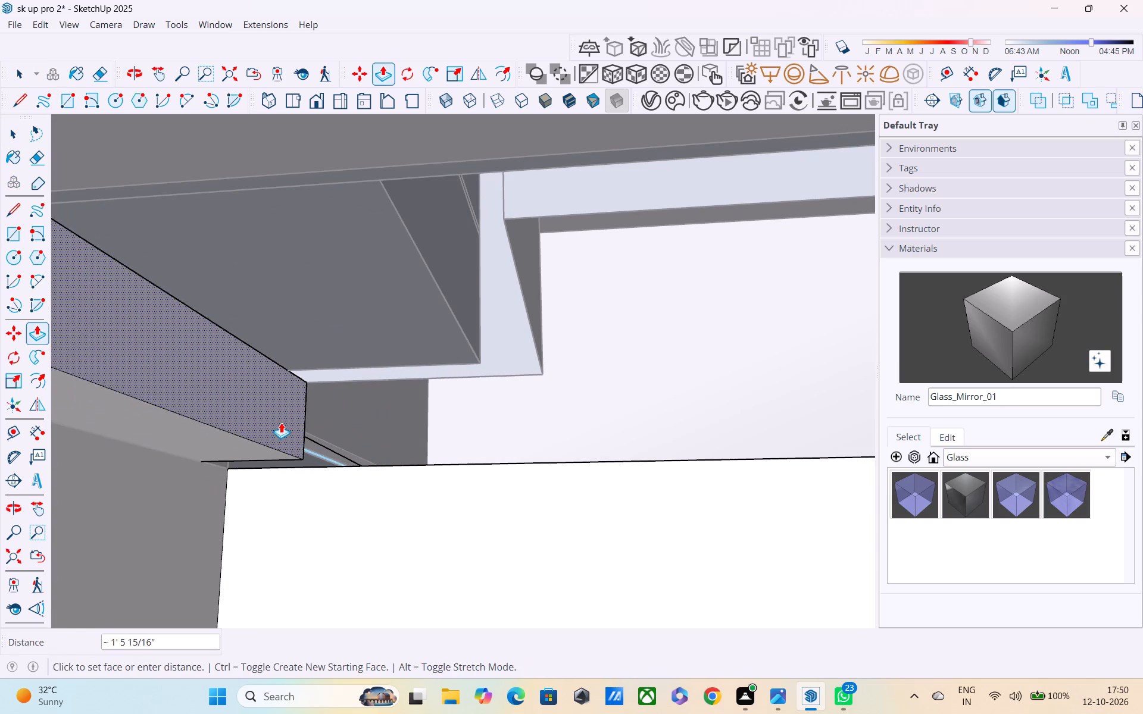
{"action": "scroll", "coordinate": [281, 422], "scroll_direction": "down", "scroll_amount": 4}
{"action": "scroll", "coordinate": [323, 452], "scroll_direction": "down", "scroll_amount": 3}
{"action": "middle_click_drag", "start_coordinate": [379, 471], "coordinate": [491, 498]}
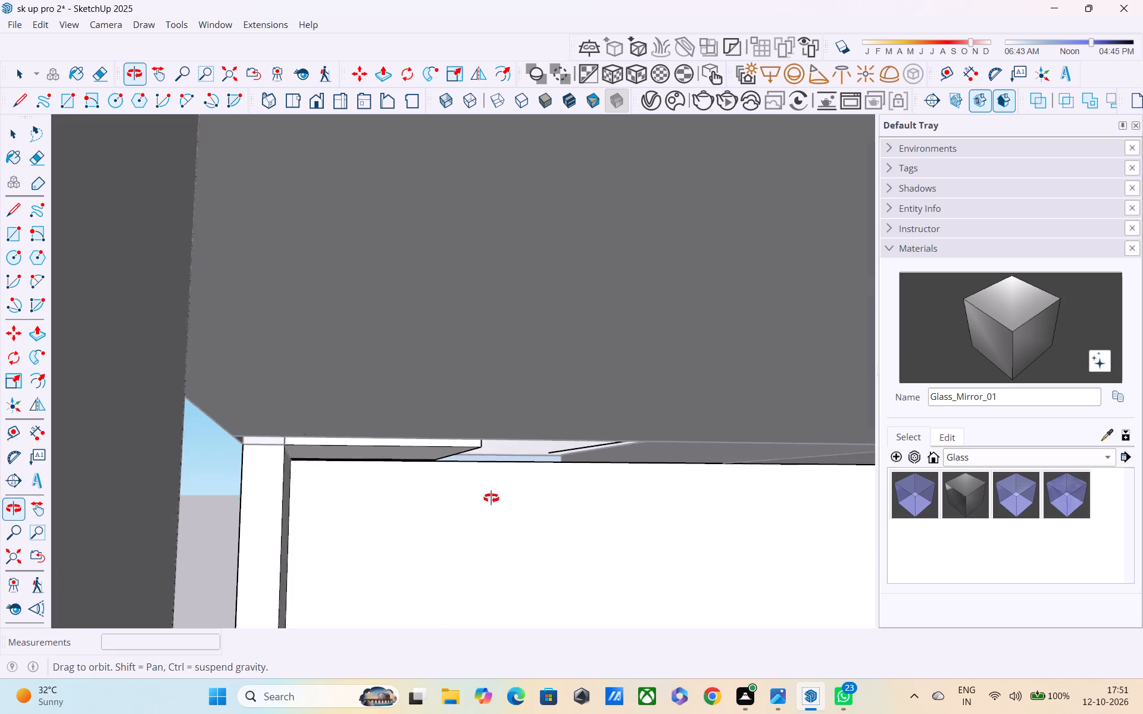
{"action": "middle_click_drag", "start_coordinate": [491, 498], "coordinate": [487, 515]}
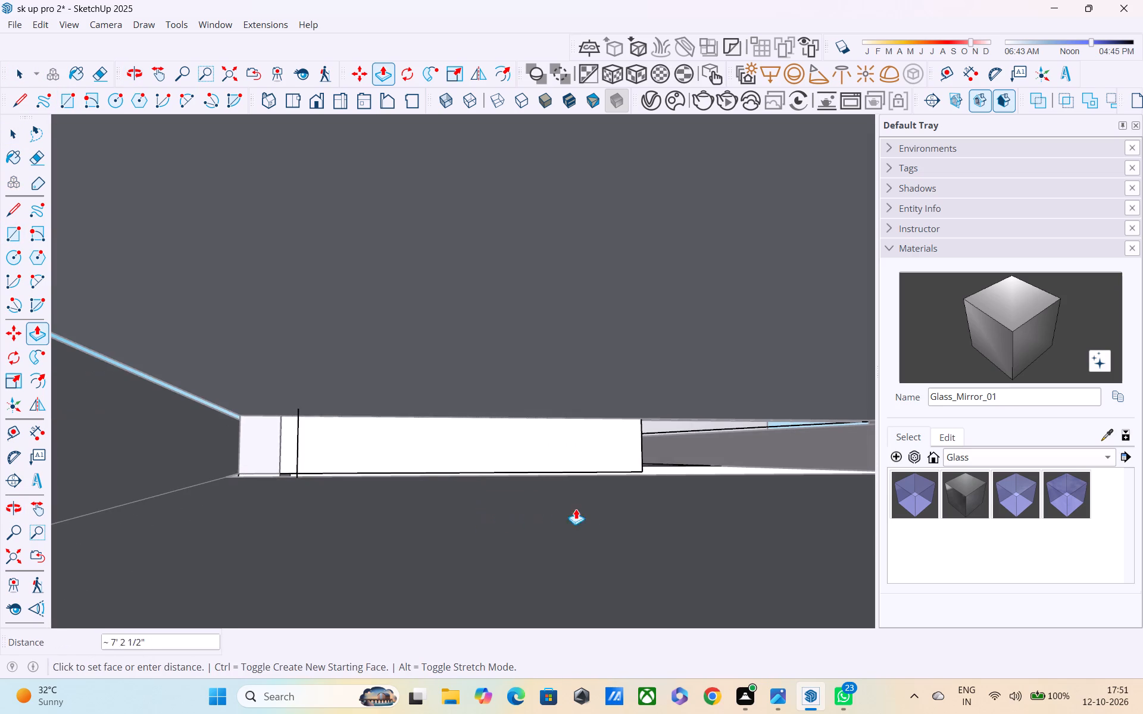
{"action": "left_click", "coordinate": [775, 513]}
Push/Pull the long face of the floor slab infill toward the slab's front edge, and leave group editing.
{"action": "left_click", "coordinate": [441, 436]}
{"action": "scroll", "coordinate": [441, 452], "scroll_direction": "down", "scroll_amount": 2}
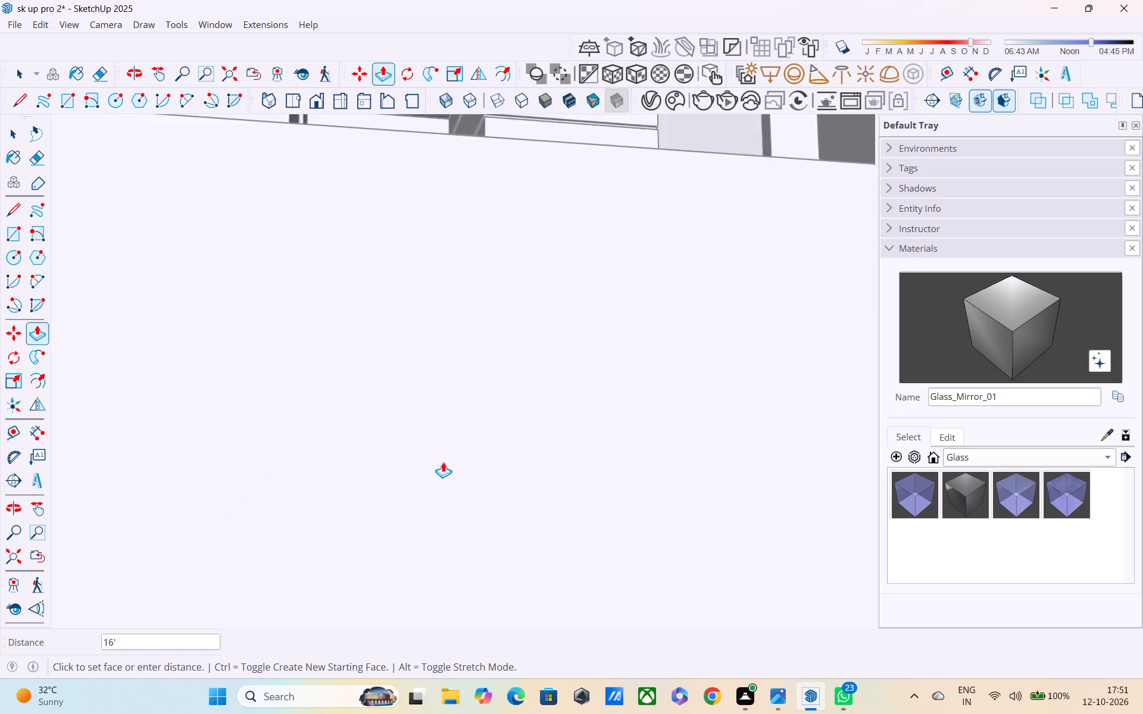
{"action": "scroll", "coordinate": [445, 474], "scroll_direction": "down", "scroll_amount": 8}
{"action": "scroll", "coordinate": [508, 446], "scroll_direction": "down", "scroll_amount": 5}
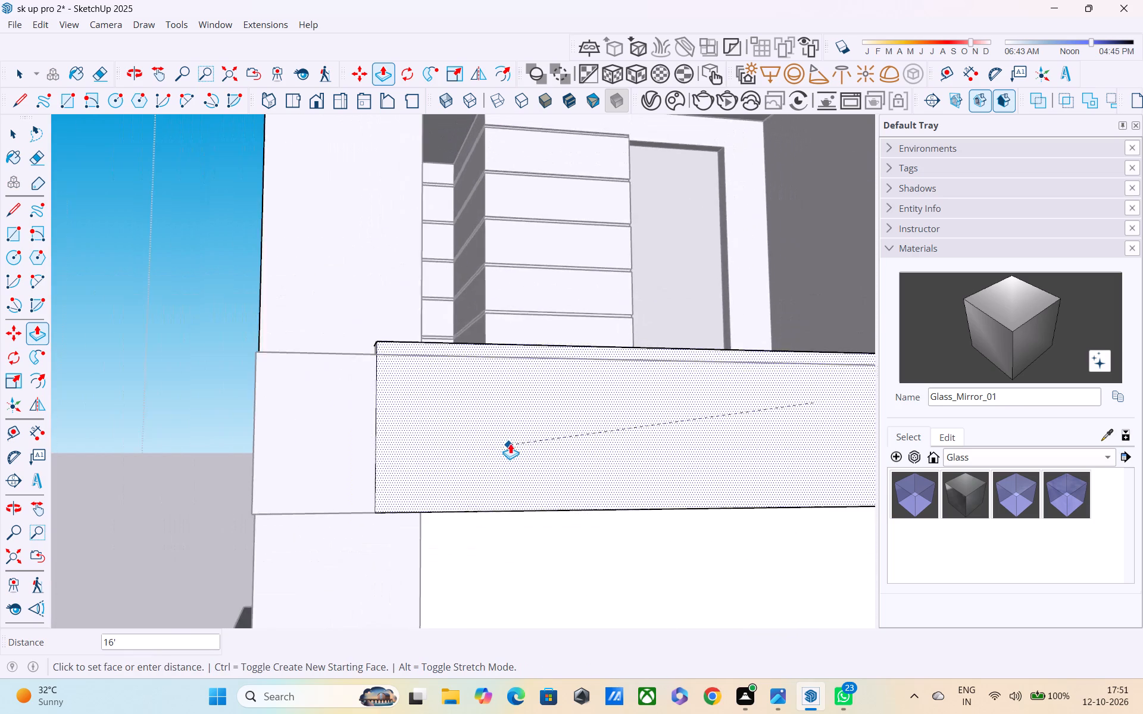
{"action": "scroll", "coordinate": [514, 440], "scroll_direction": "down", "scroll_amount": 5}
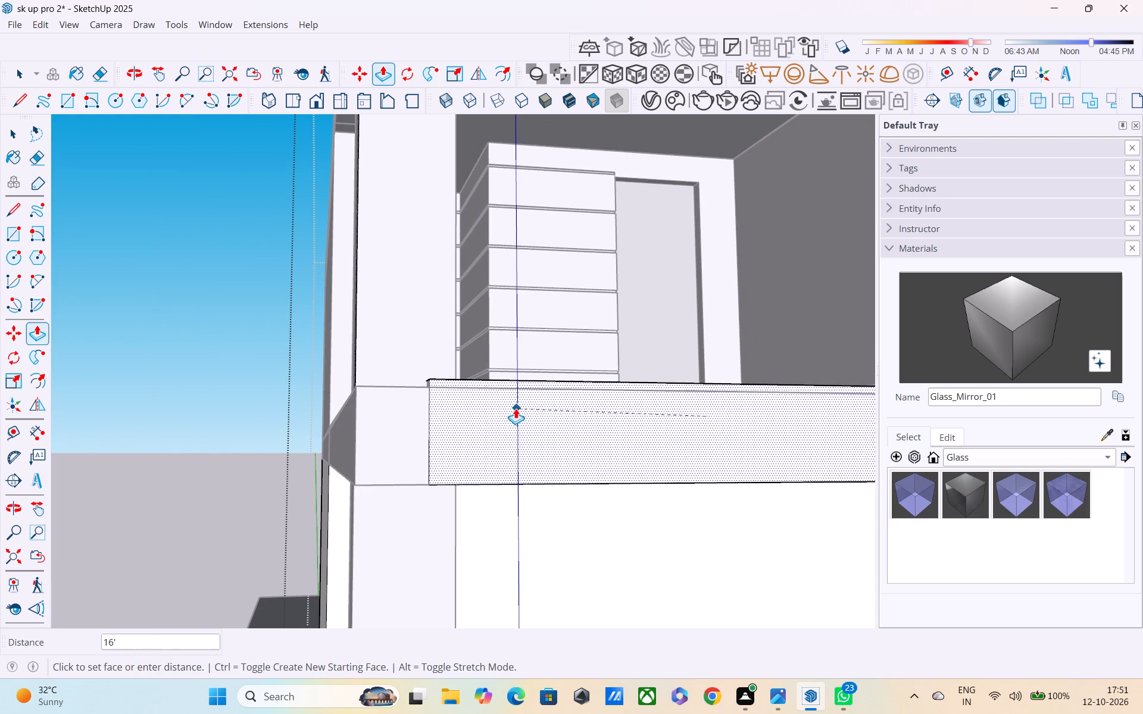
{"action": "left_click_drag", "start_coordinate": [482, 380], "coordinate": [479, 436]}
{"action": "middle_click_drag", "start_coordinate": [475, 417], "coordinate": [431, 520]}
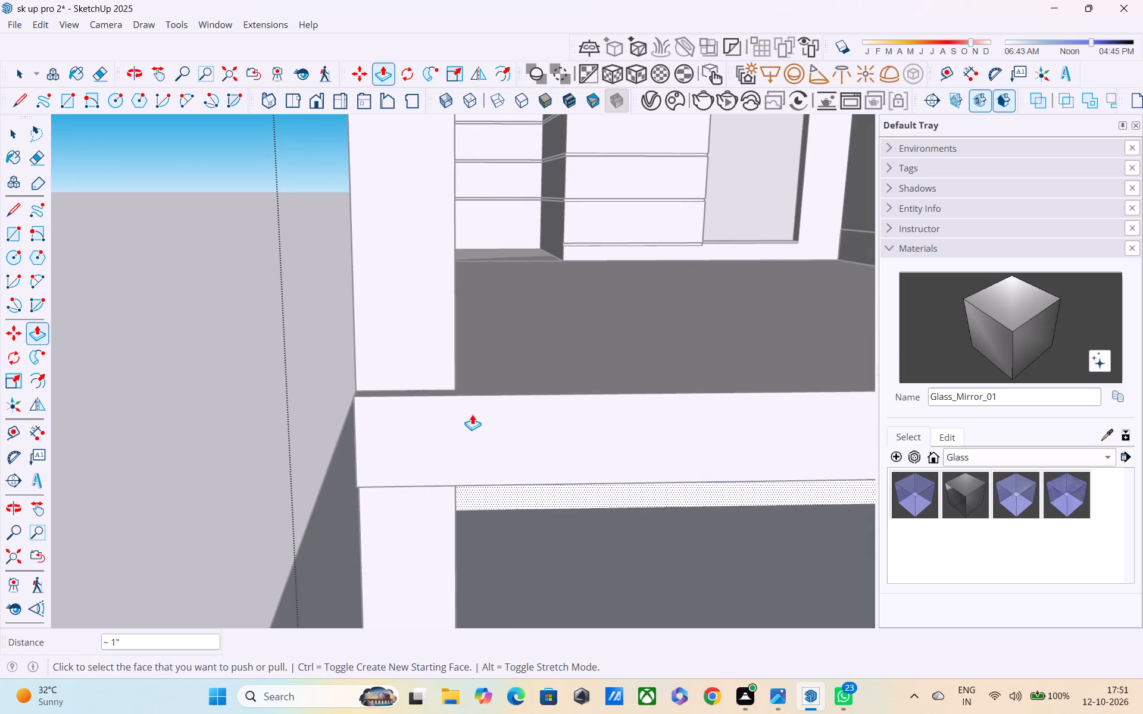
{"action": "key", "text": "Escape"}
{"action": "left_click", "coordinate": [273, 374]}
{"action": "key", "text": "space"}
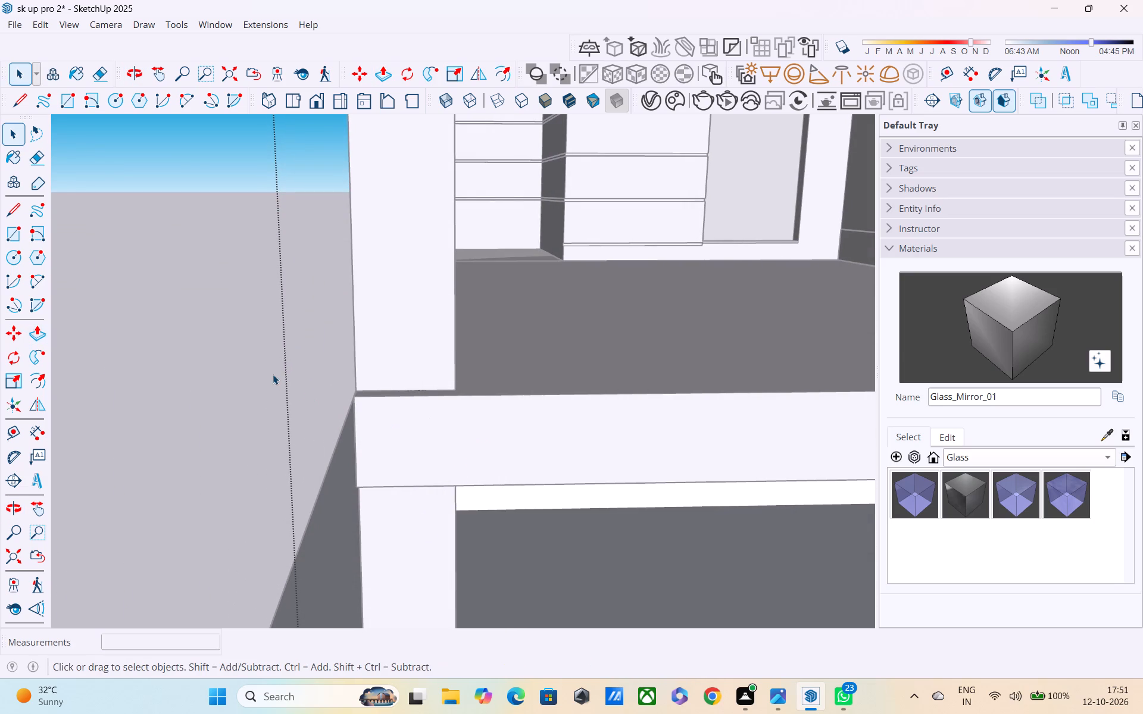
{"action": "left_click", "coordinate": [272, 377]}
Examine the upper floor slab and the whole building from the front, above and the side.
{"action": "scroll", "coordinate": [370, 439], "scroll_direction": "down", "scroll_amount": 4}
{"action": "middle_click_drag", "start_coordinate": [446, 452], "coordinate": [401, 380]}
{"action": "scroll", "coordinate": [407, 385], "scroll_direction": "down", "scroll_amount": 4}
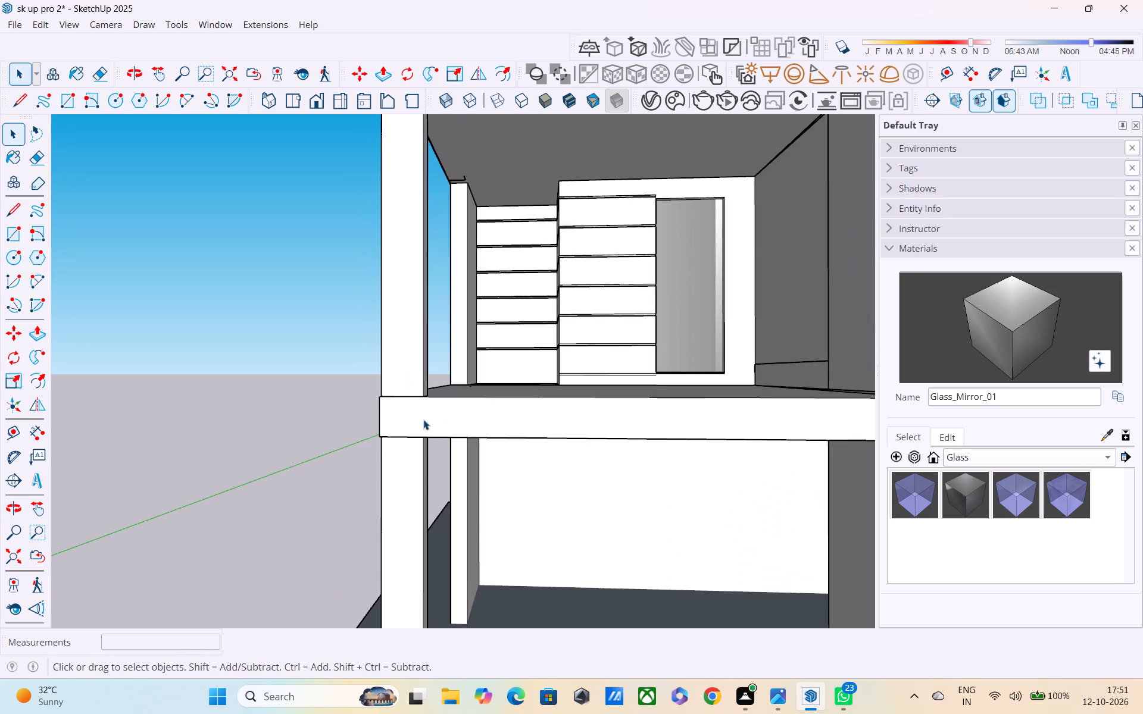
{"action": "scroll", "coordinate": [423, 419], "scroll_direction": "down", "scroll_amount": 6}
{"action": "scroll", "coordinate": [507, 435], "scroll_direction": "down", "scroll_amount": 5}
{"action": "middle_click_drag", "start_coordinate": [615, 416], "coordinate": [580, 414]}
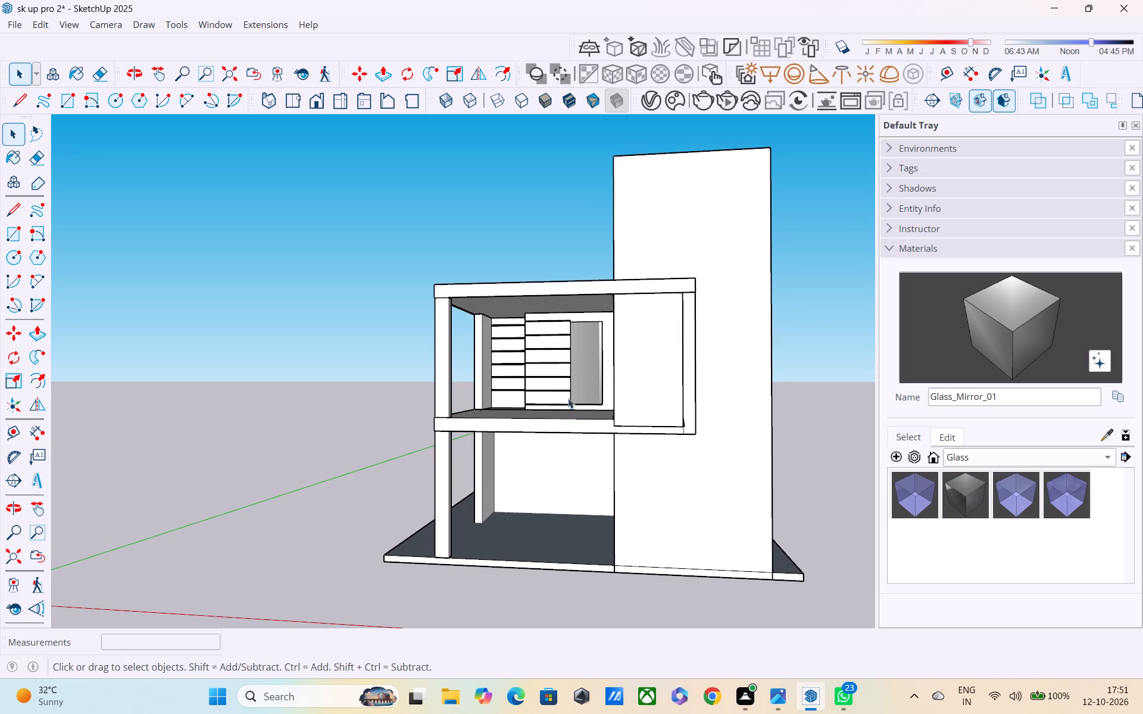
{"action": "scroll", "coordinate": [594, 342], "scroll_direction": "down", "scroll_amount": 2}
{"action": "middle_click_drag", "start_coordinate": [610, 348], "coordinate": [692, 453]}
{"action": "scroll", "coordinate": [527, 243], "scroll_direction": "down", "scroll_amount": 2}
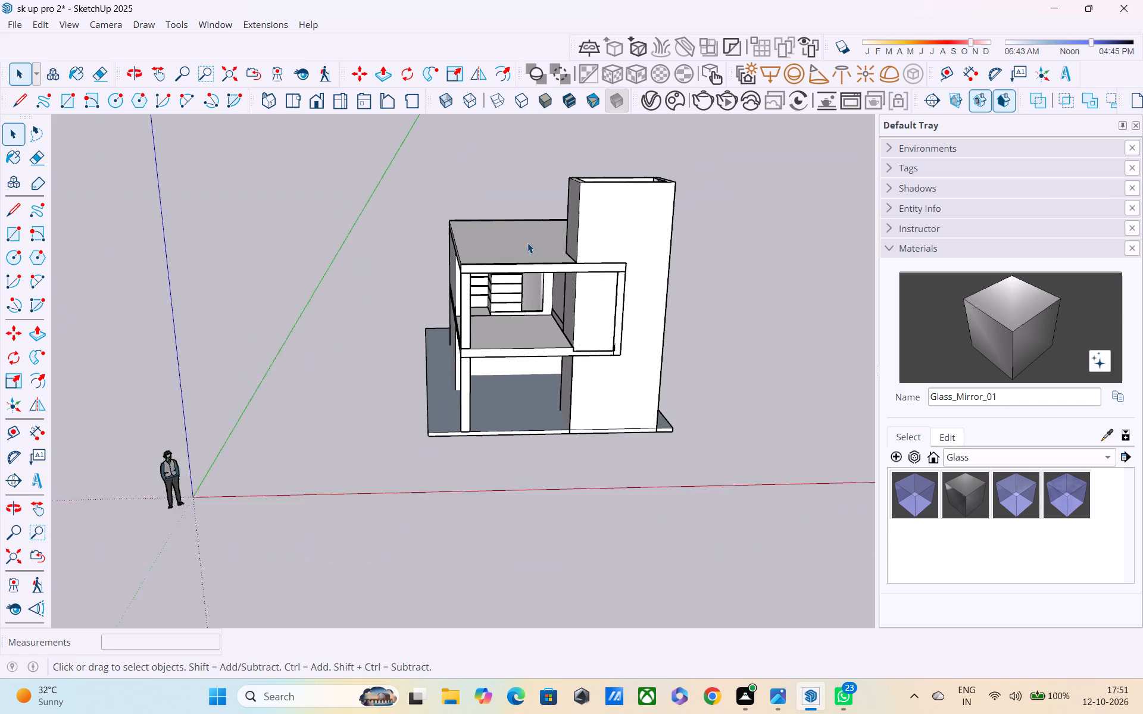
{"action": "scroll", "coordinate": [527, 243], "scroll_direction": "down", "scroll_amount": 1}
{"action": "middle_click_drag", "start_coordinate": [553, 250], "coordinate": [653, 221]}
{"action": "scroll", "coordinate": [641, 219], "scroll_direction": "down", "scroll_amount": 2}
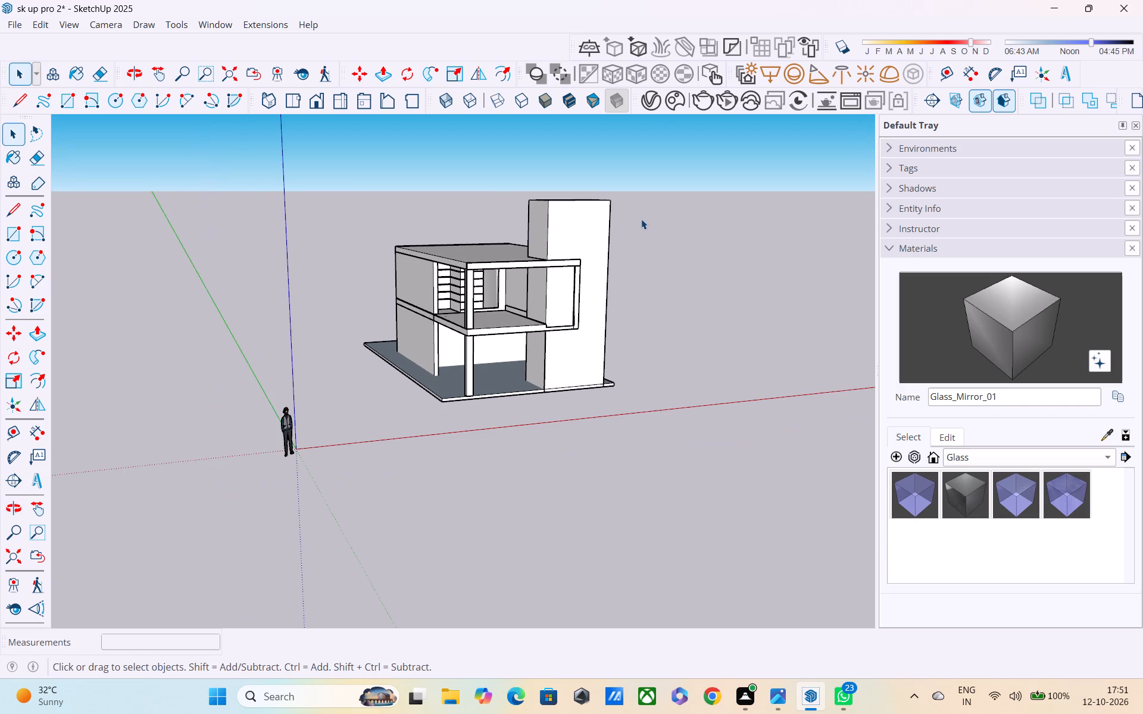